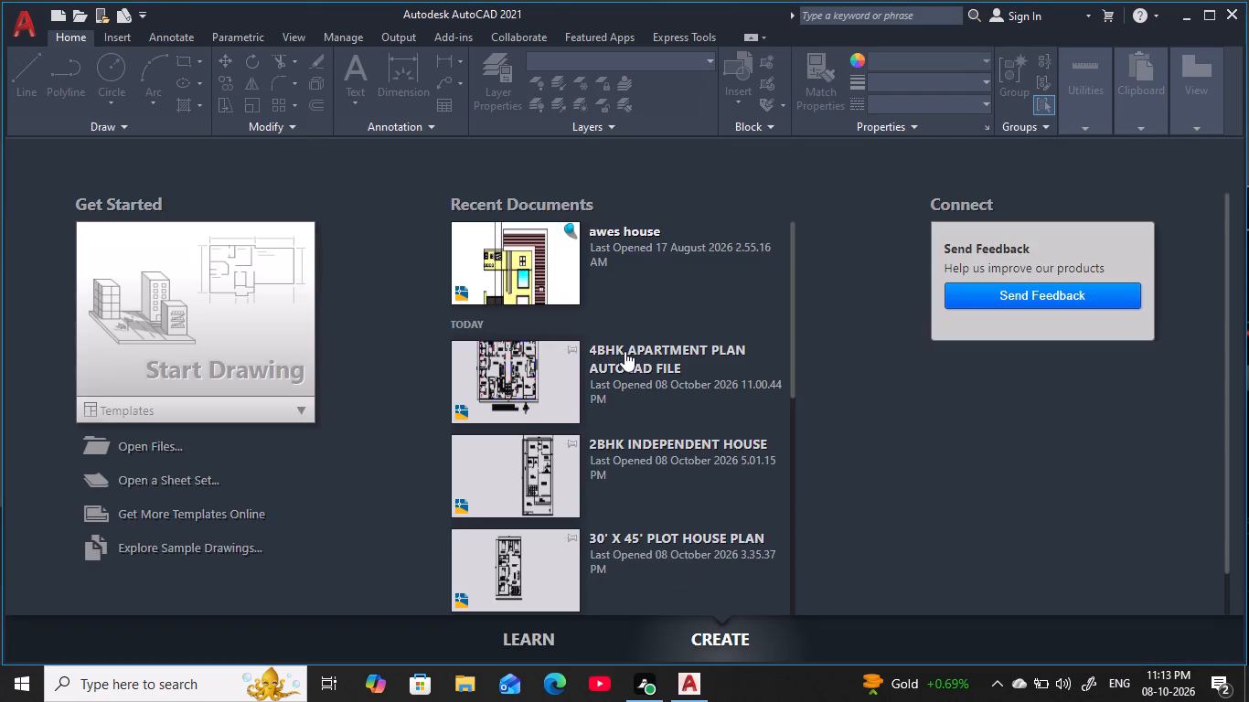
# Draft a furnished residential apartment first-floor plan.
# Start a new blank drawing.
pyautogui.press('Escape')
pyautogui.press('Escape')
pyautogui.press('Escape')
pyautogui.press('Escape')
pyautogui.press('Escape')
pyautogui.click(285, 351)
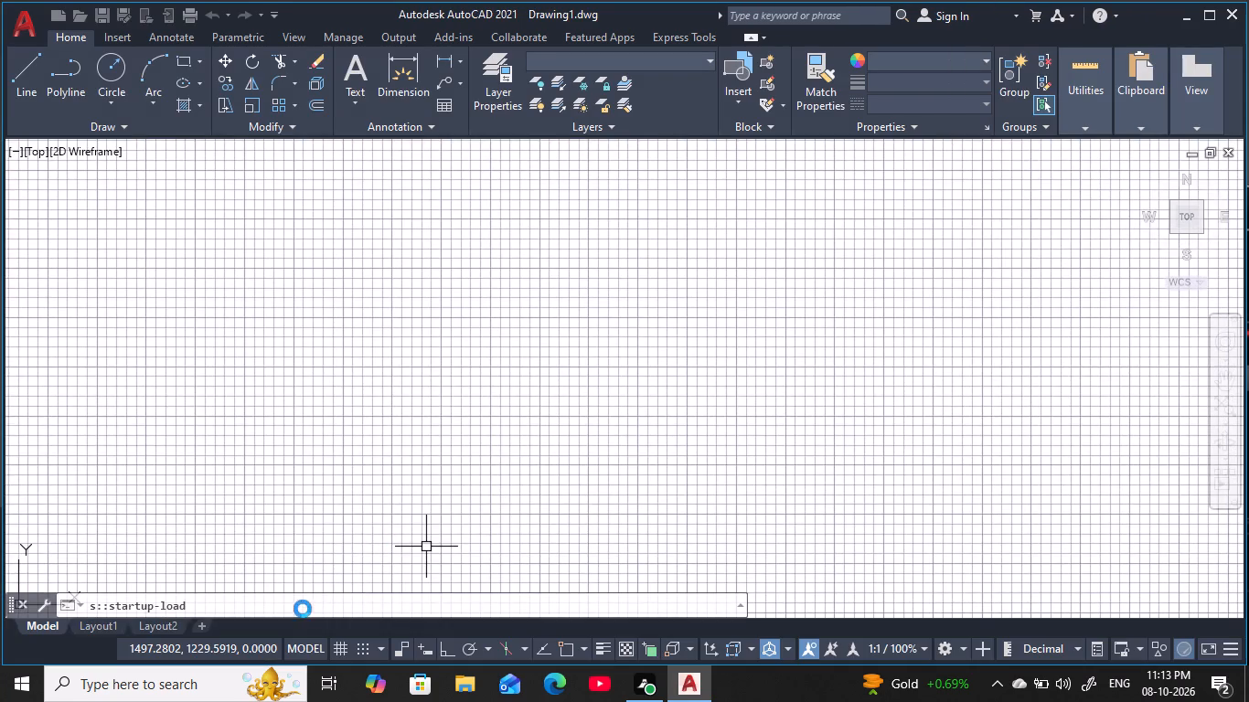
# Enable maintaining a log file in the Open and Save options and apply the change.
pyautogui.click(287, 603)
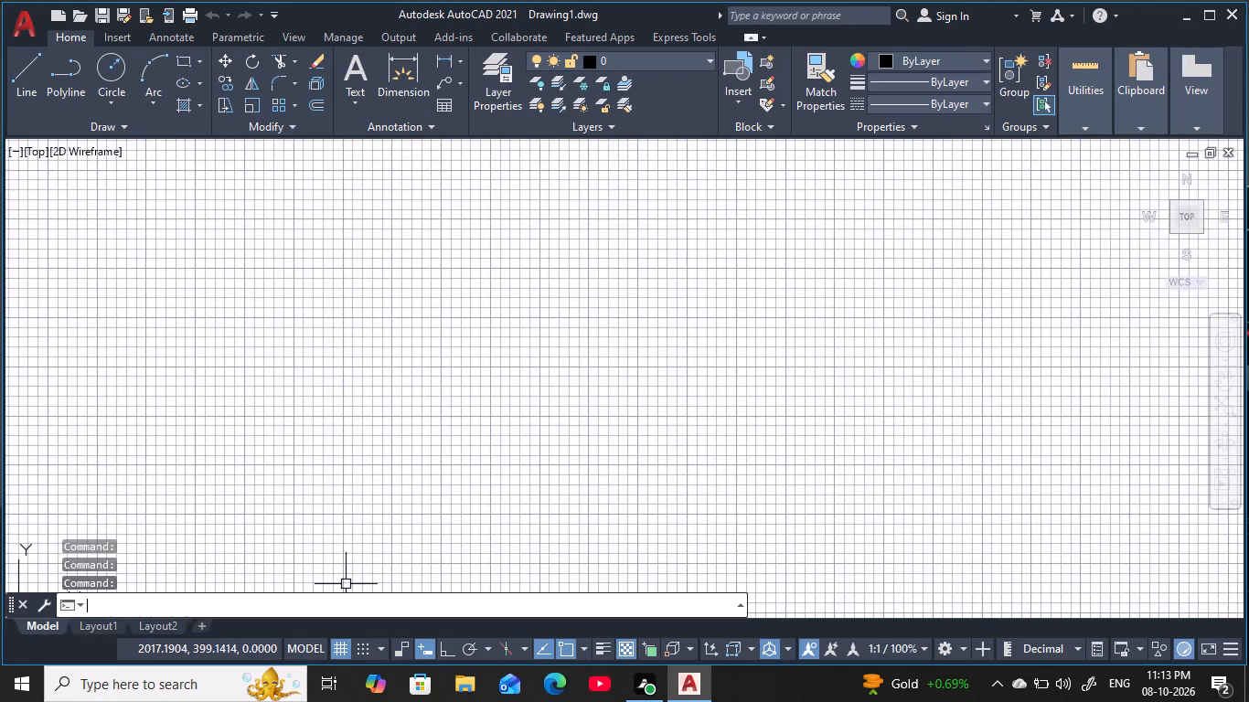
pyautogui.write('OPT')
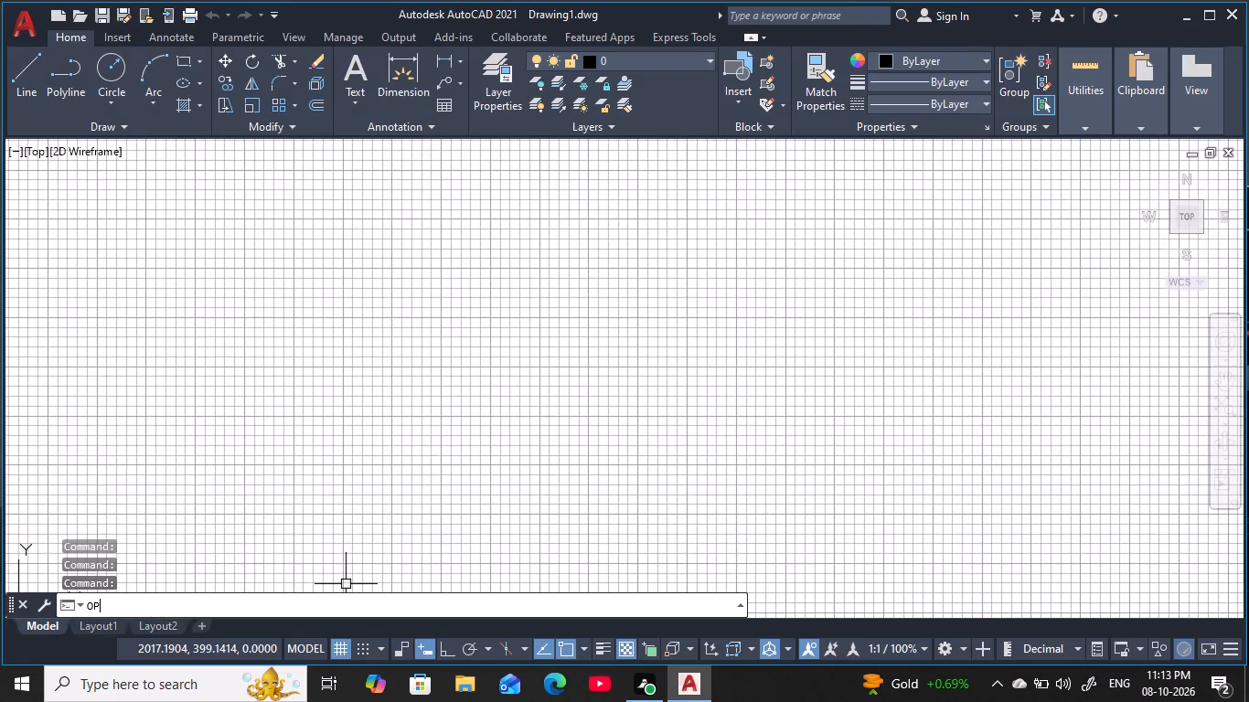
pyautogui.write('IONS')
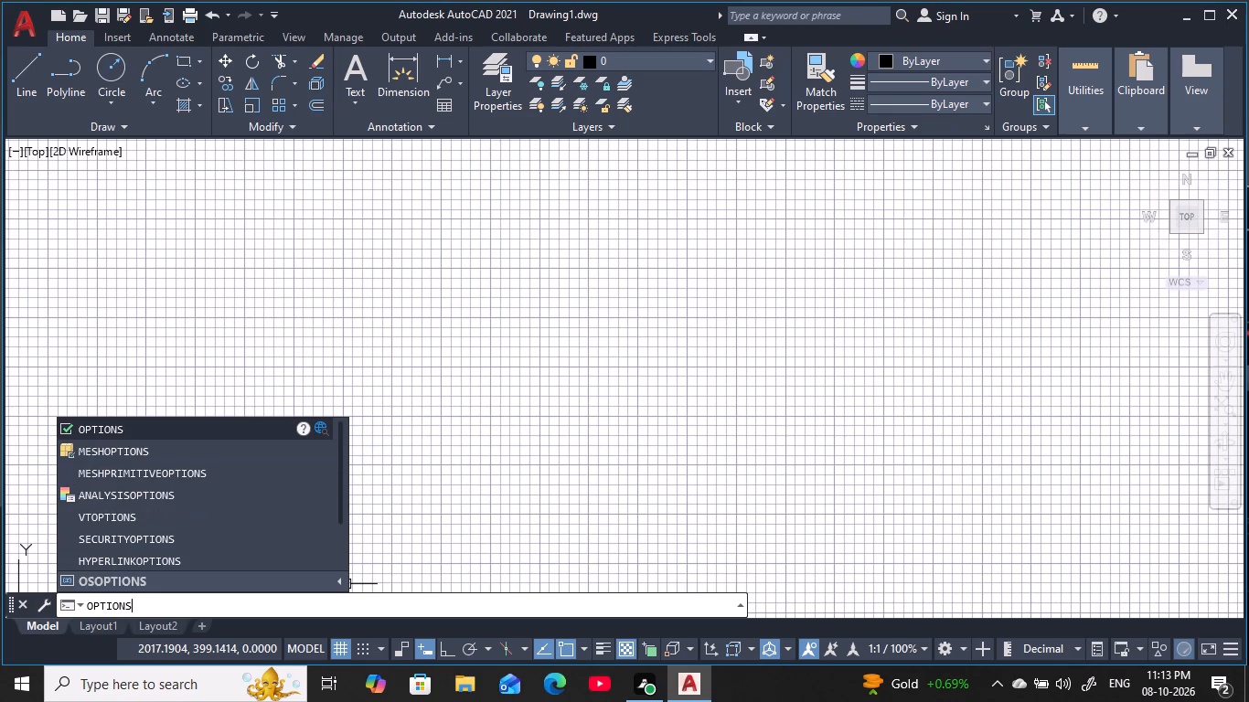
pyautogui.click(151, 428)
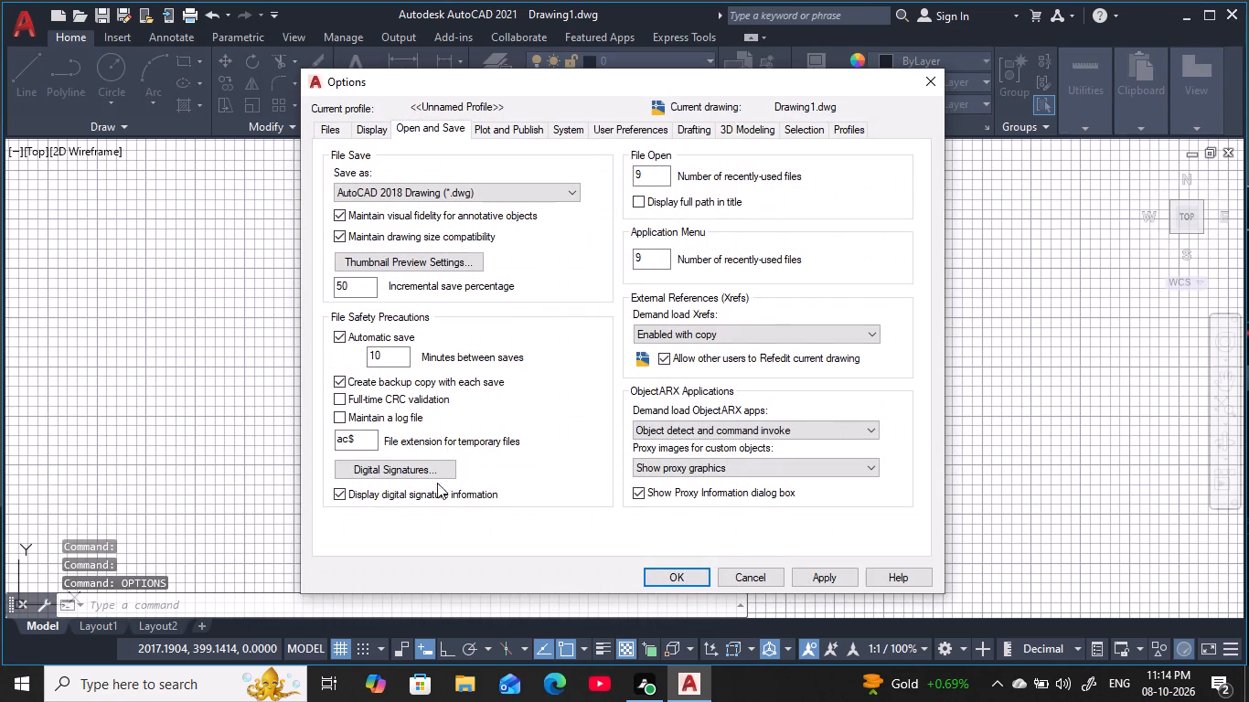
pyautogui.click(341, 418)
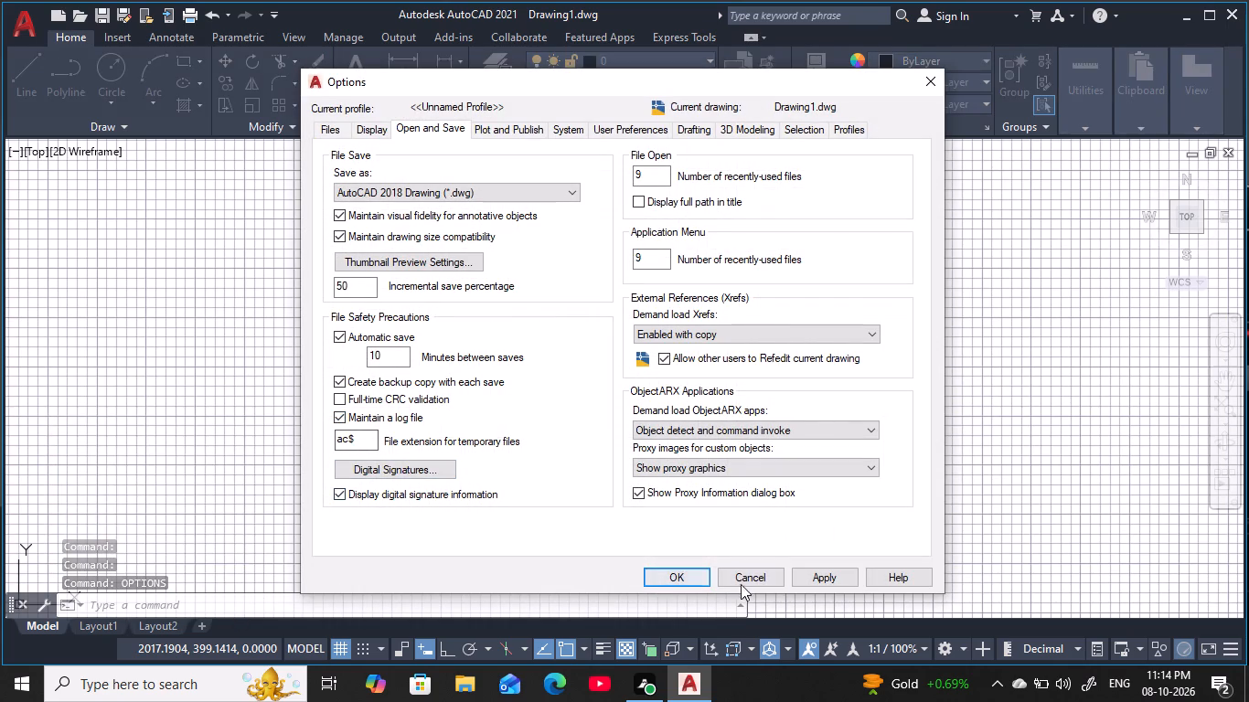
pyautogui.click(816, 580)
pyautogui.click(699, 581)
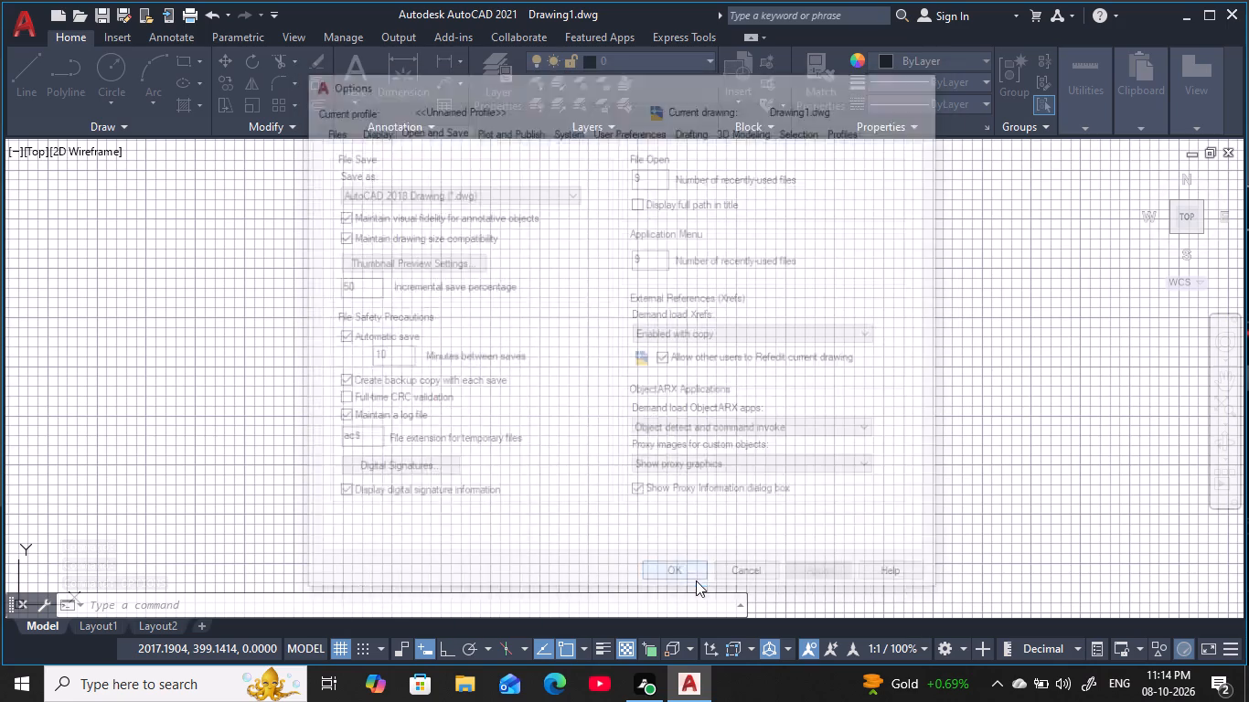
# Turn on log file recording with the LOGFILEON command.
pyautogui.click(532, 603)
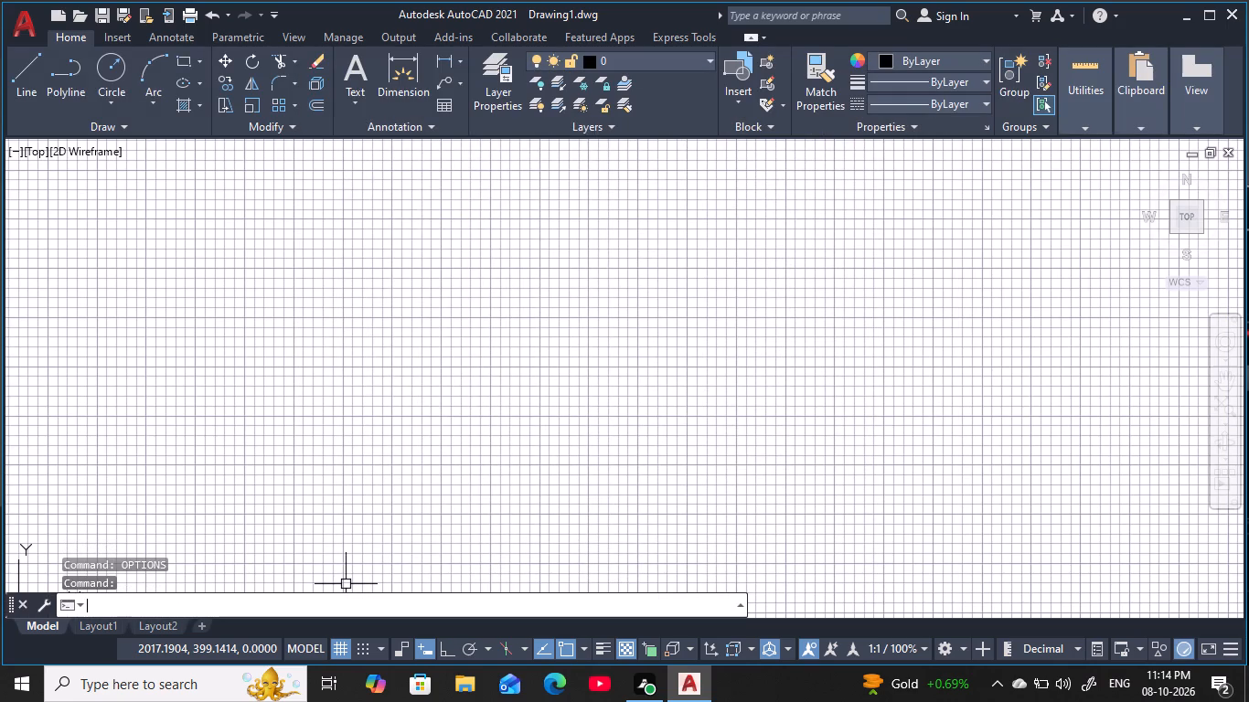
pyautogui.press('BackSpace')
pyautogui.press('BackSpace')
pyautogui.press('BackSpace')
pyautogui.press('BackSpace')
pyautogui.write('LOG')
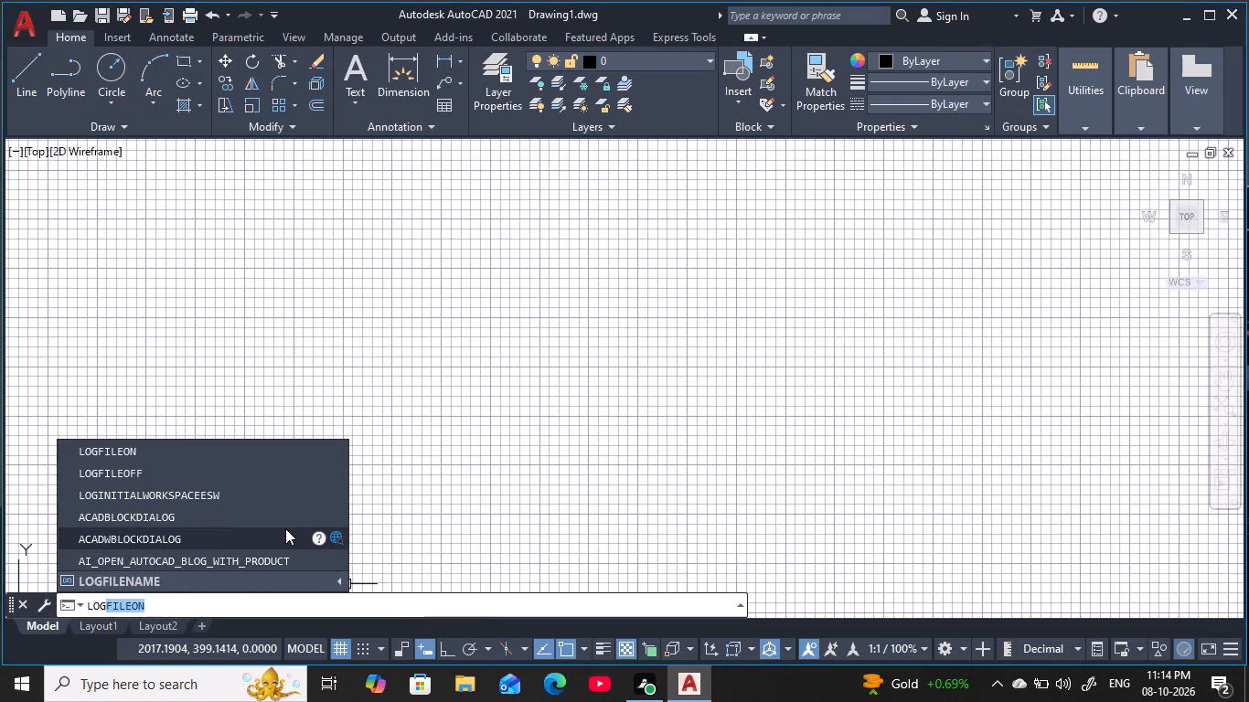
pyautogui.click(198, 448)
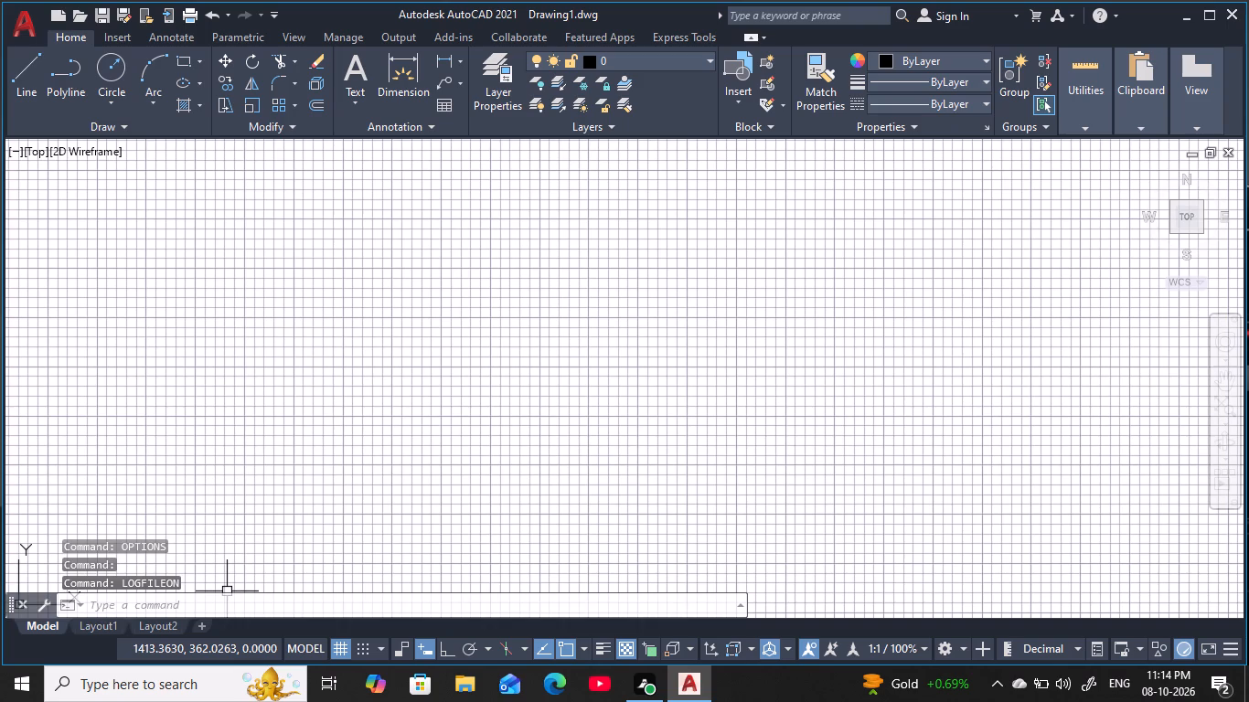
pyautogui.press('Escape')
pyautogui.press('Escape')
pyautogui.press('Escape')
pyautogui.press('Escape')
pyautogui.press('Escape')
pyautogui.press('Escape')
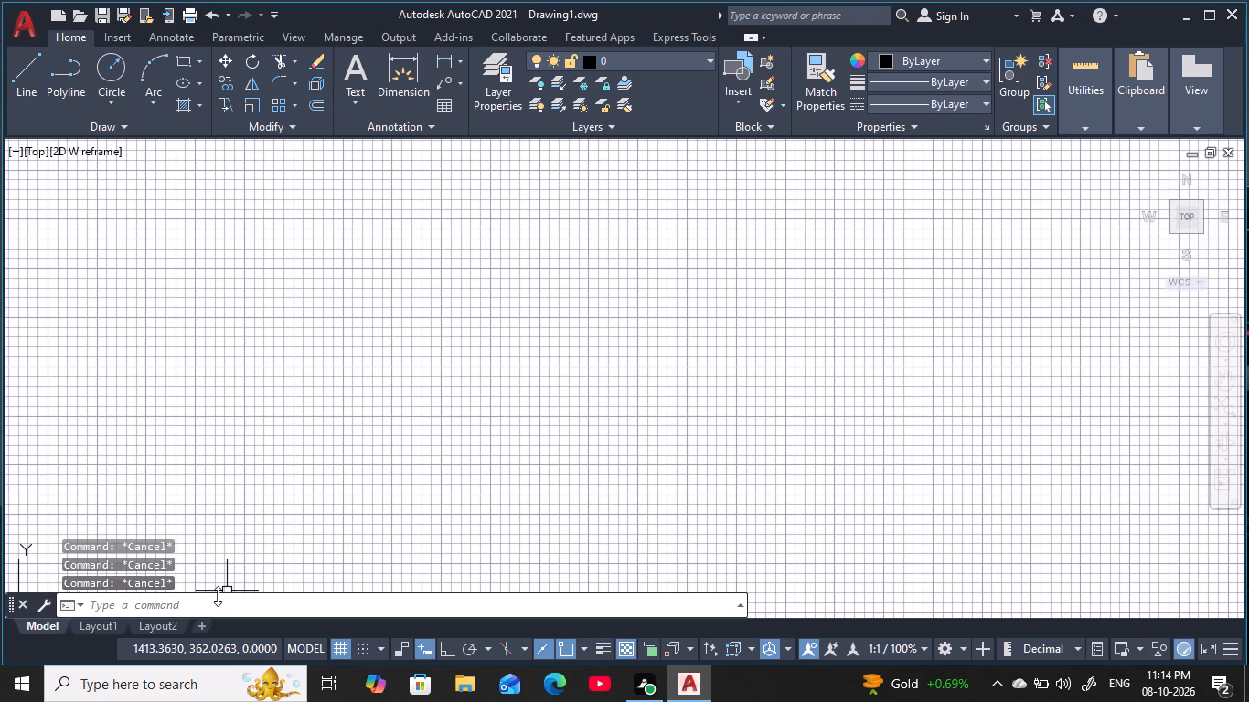
# Turn off the drawing grid.
pyautogui.press('F7')
pyautogui.press('Escape')
pyautogui.press('Escape')
pyautogui.press('Escape')
pyautogui.press('Escape')
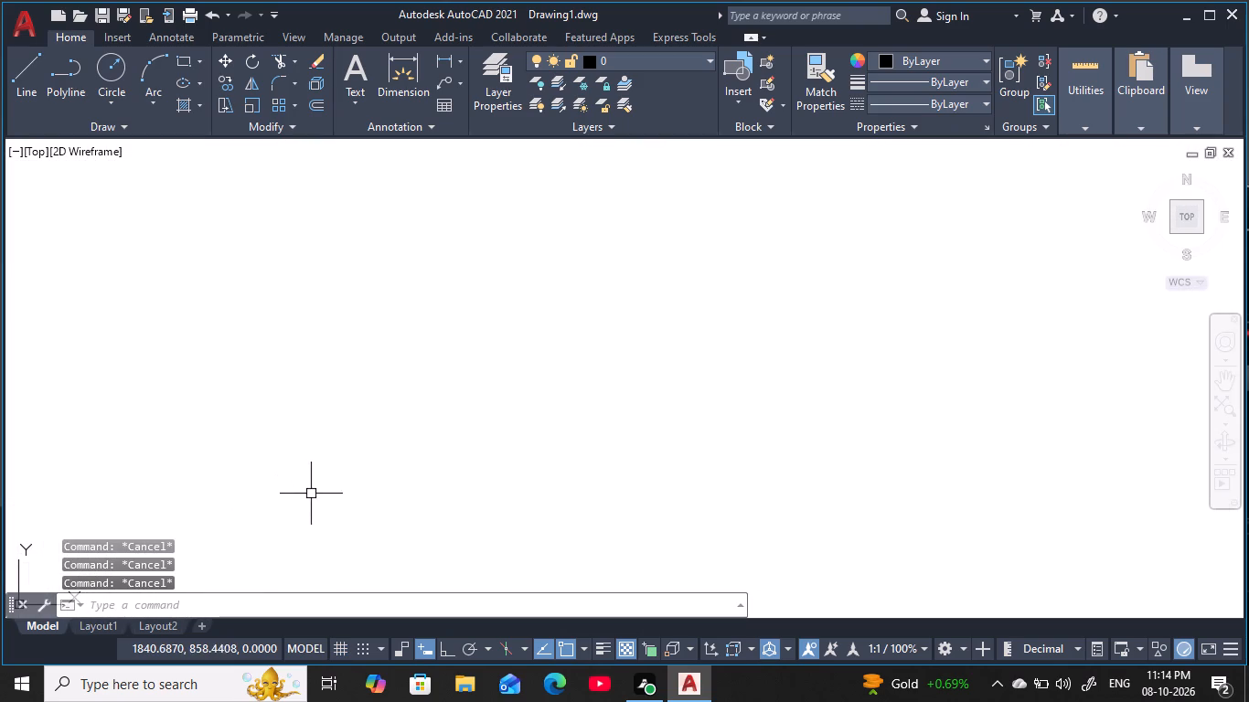
pyautogui.press('Escape')
# Configure the drawing units to Engineering length type, 0'-0" precision and Inches as the insertion scale.
pyautogui.press('u')
pyautogui.press('n')
pyautogui.press('space')
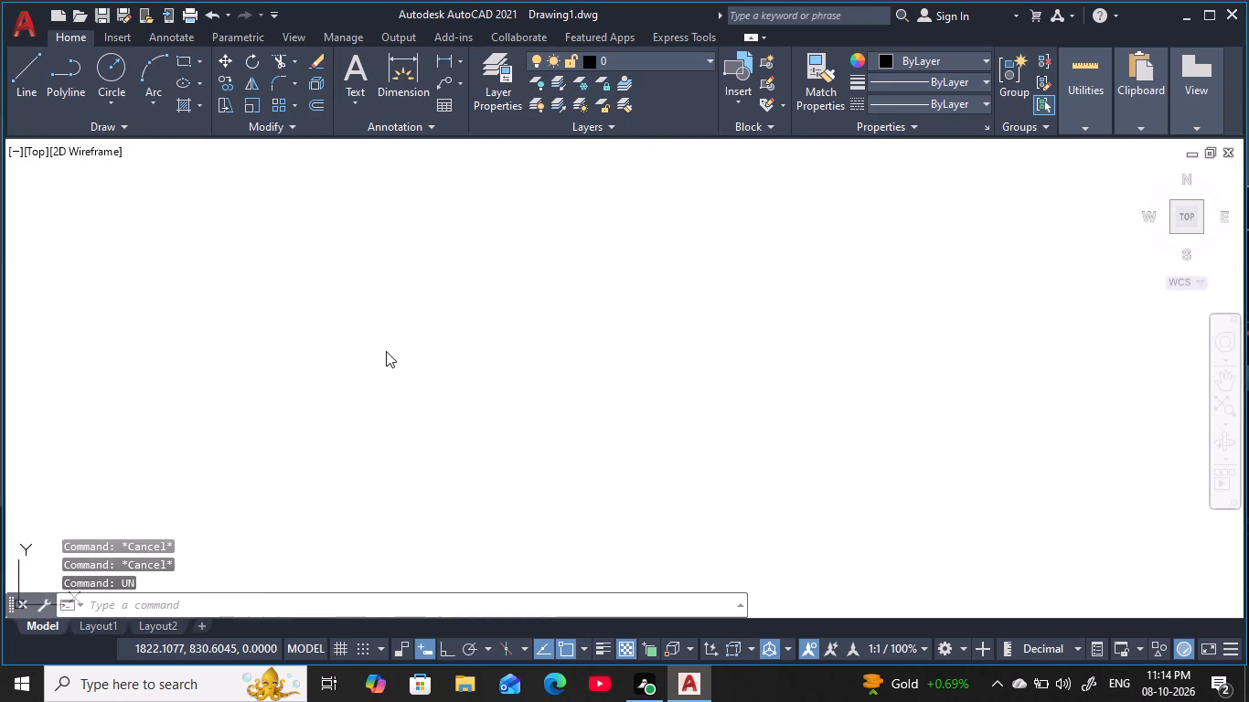
pyautogui.click(567, 212)
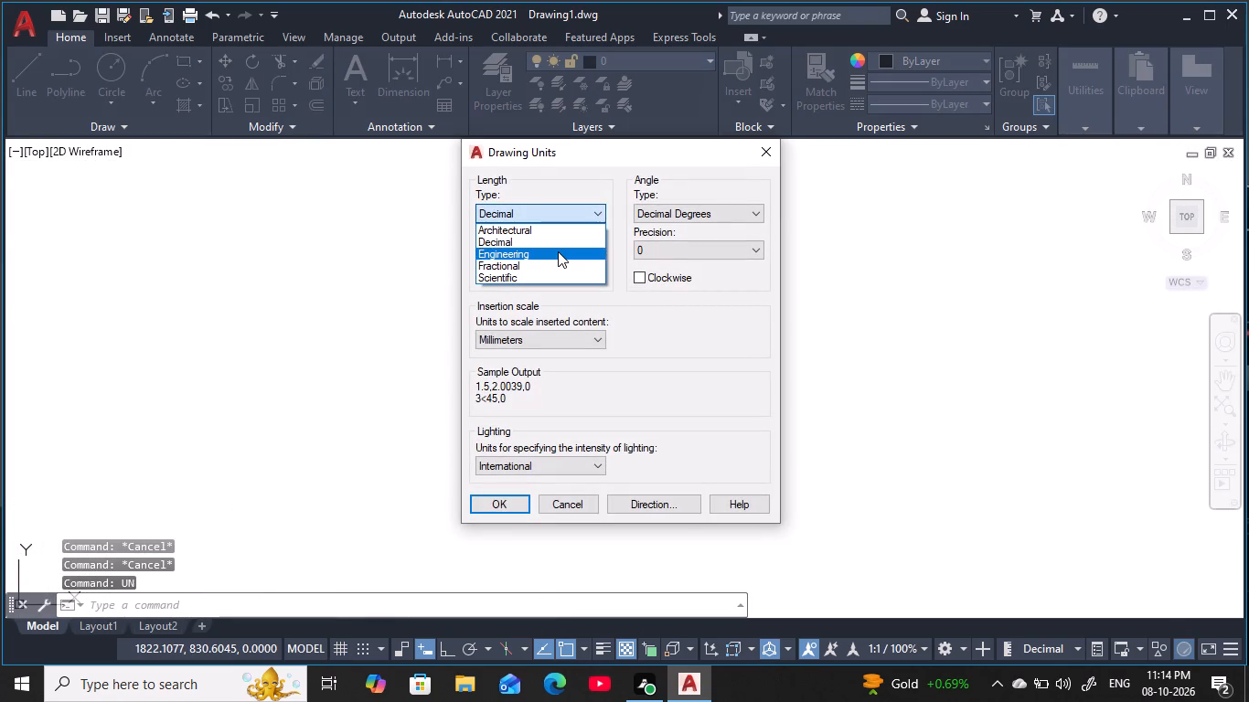
pyautogui.click(558, 251)
pyautogui.click(553, 246)
pyautogui.click(544, 261)
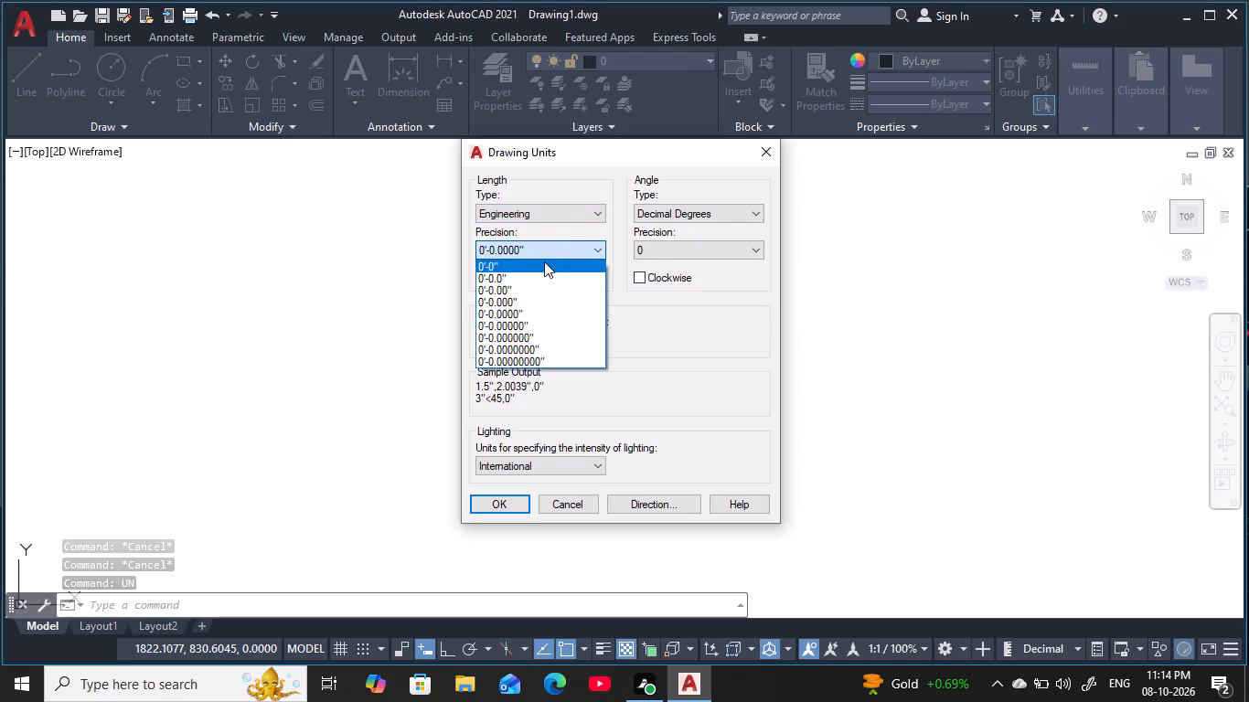
pyautogui.click(528, 333)
pyautogui.click(520, 365)
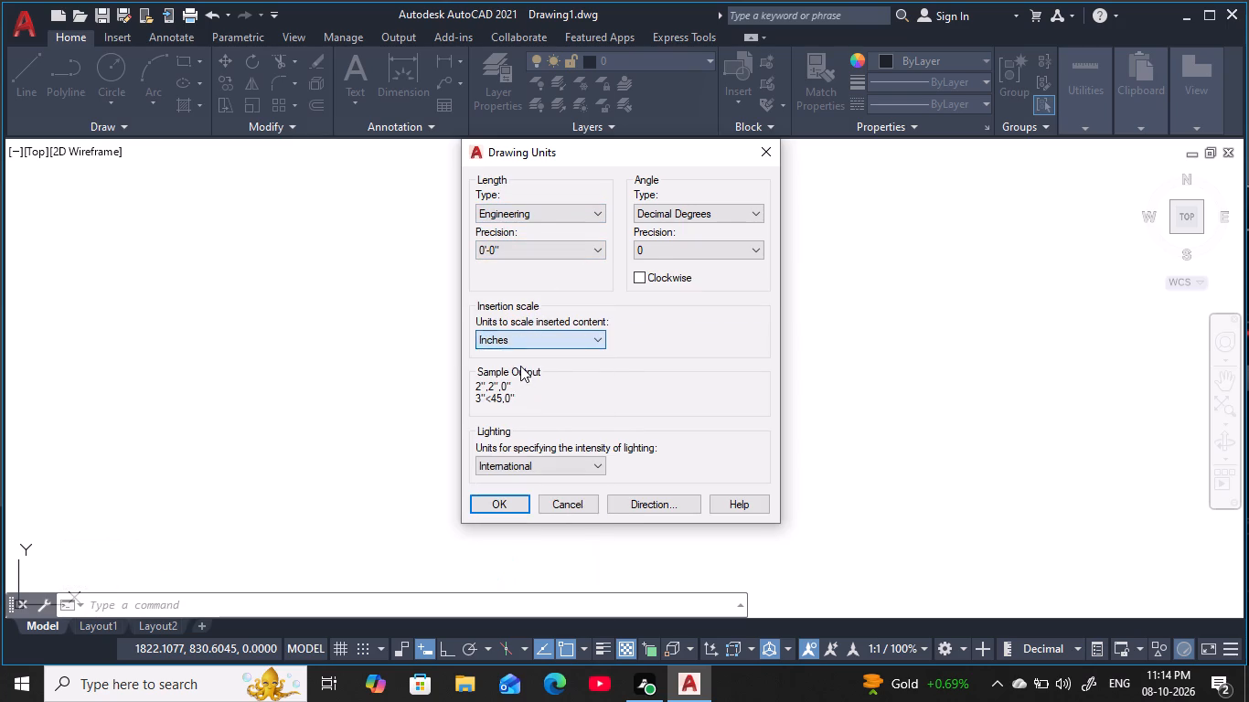
pyautogui.click(506, 514)
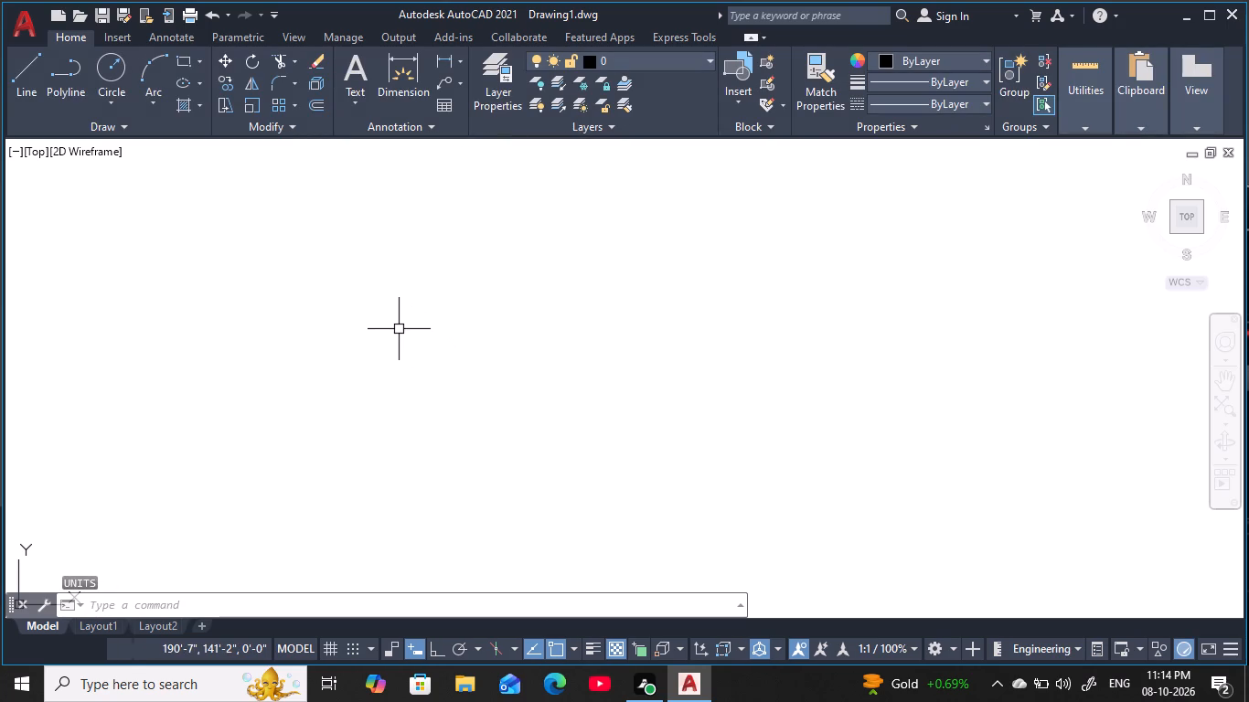
pyautogui.press('Escape')
pyautogui.press('Escape')
pyautogui.press('Escape')
pyautogui.press('Escape')
# Set the ISO-25 dimension style's primary units to Engineering format with 0'-0" precision.
pyautogui.write('D')
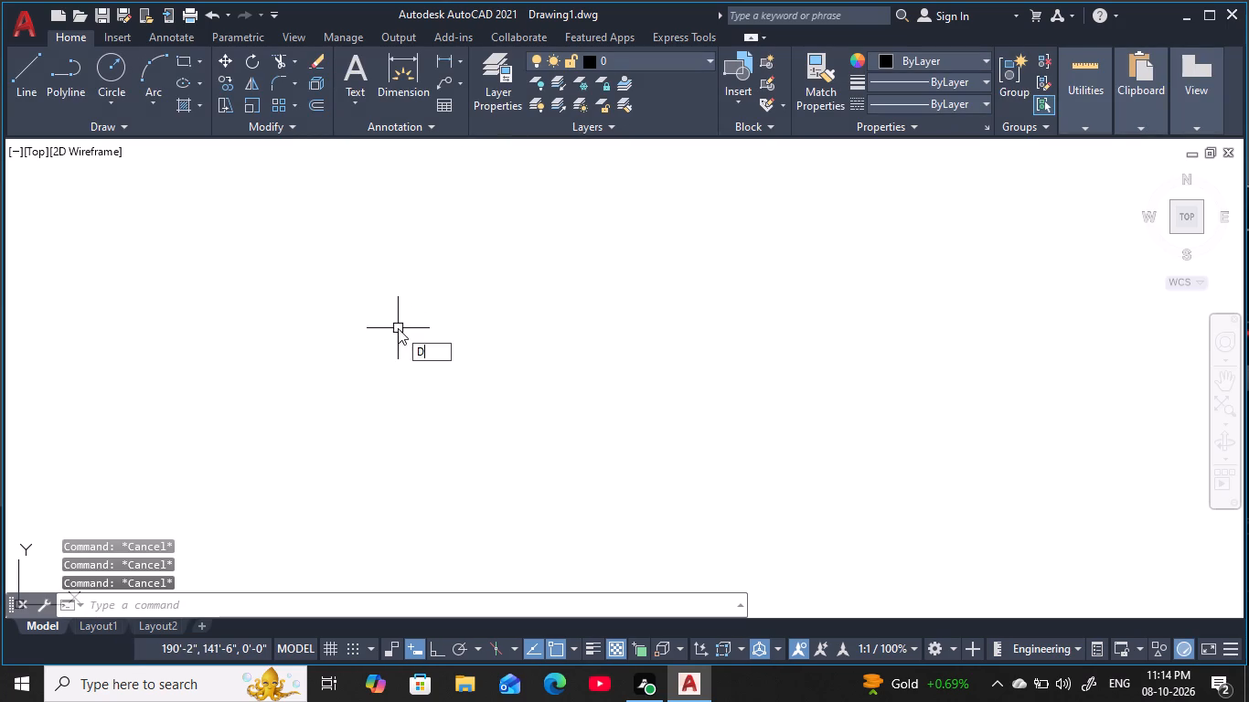
pyautogui.press('space')
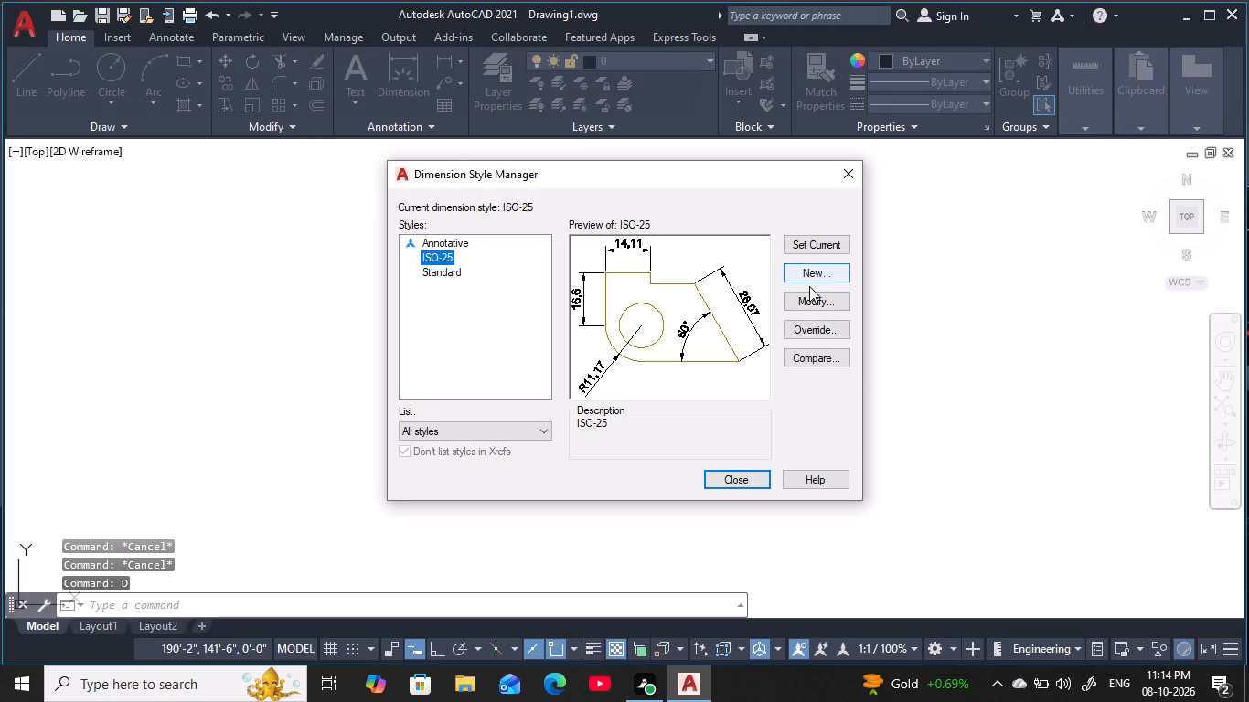
pyautogui.click(816, 300)
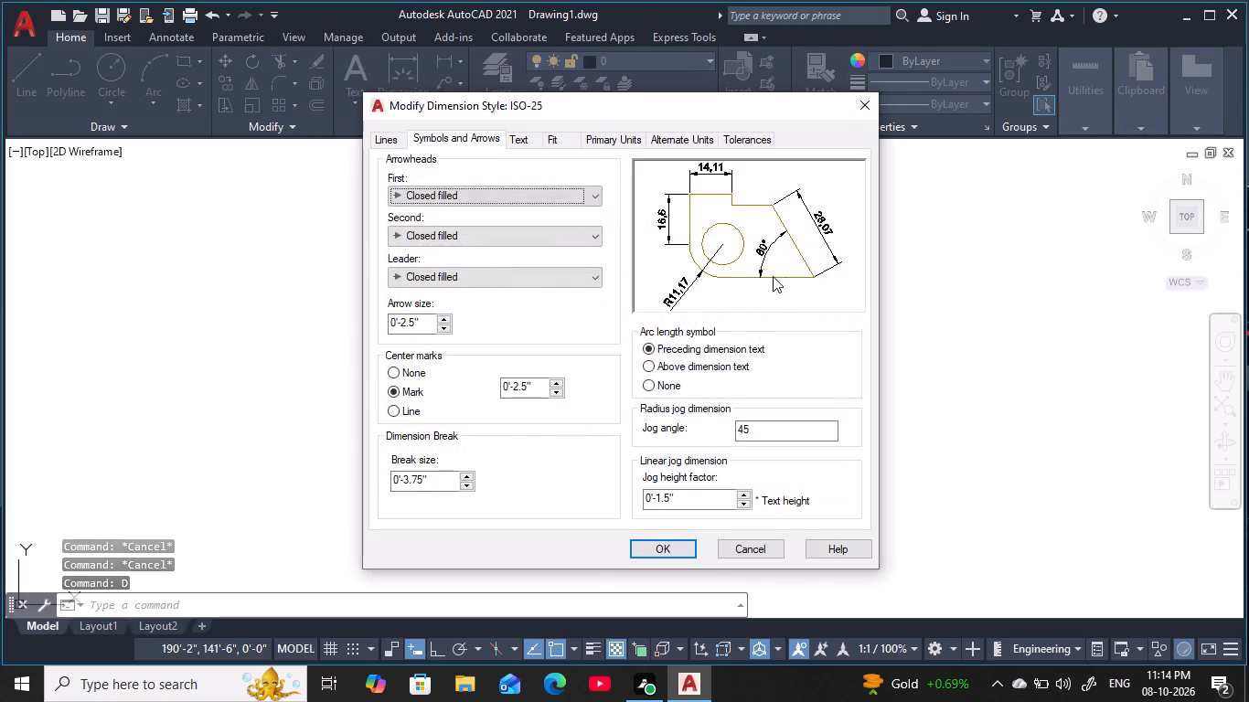
pyautogui.click(626, 145)
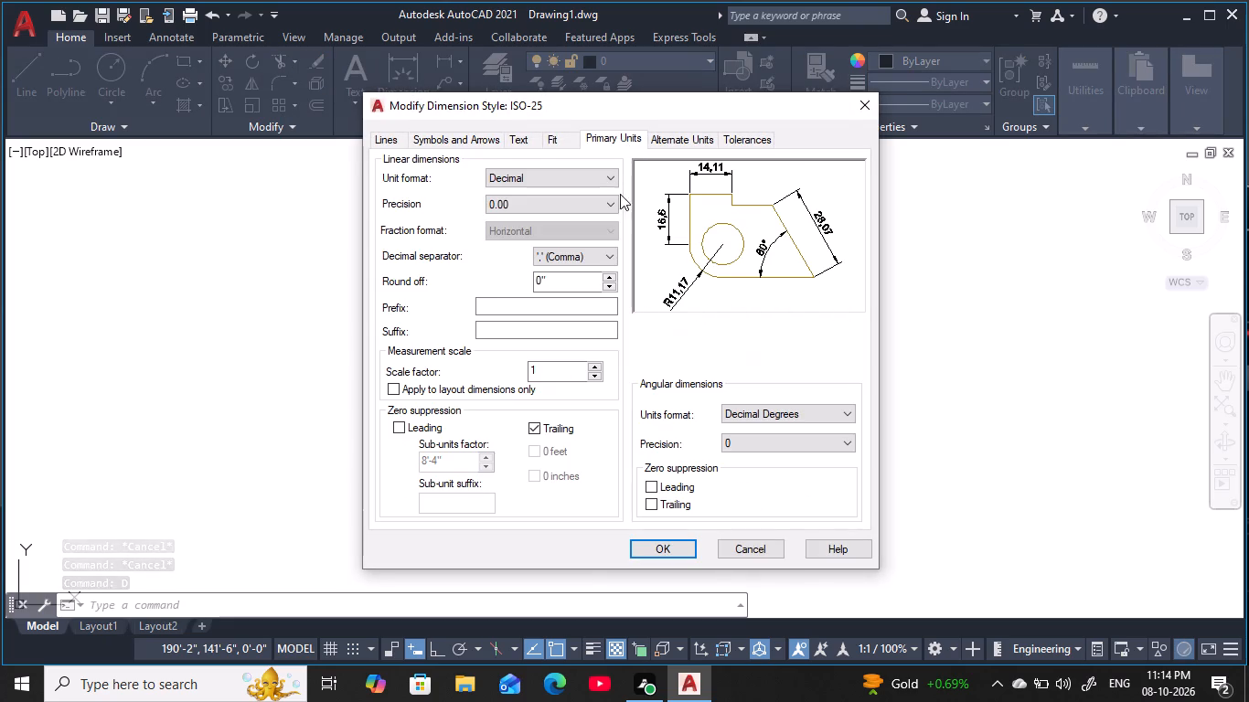
pyautogui.click(592, 177)
pyautogui.click(572, 218)
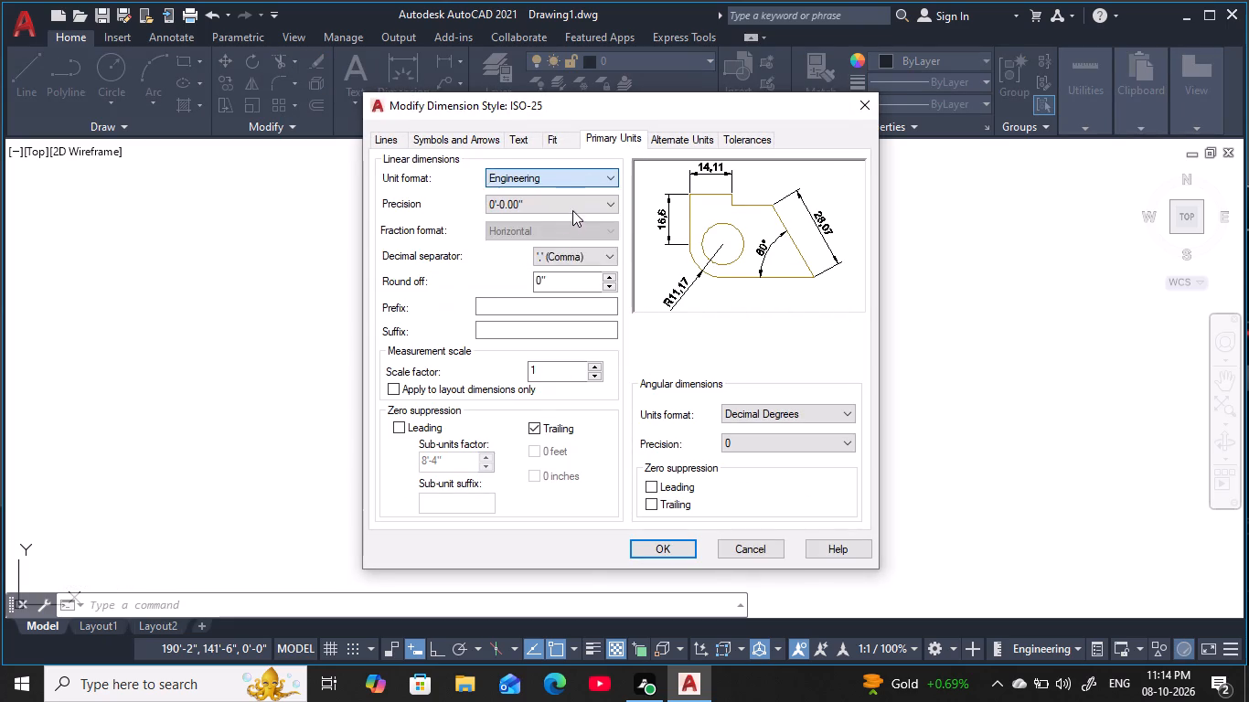
pyautogui.click(571, 198)
pyautogui.click(560, 219)
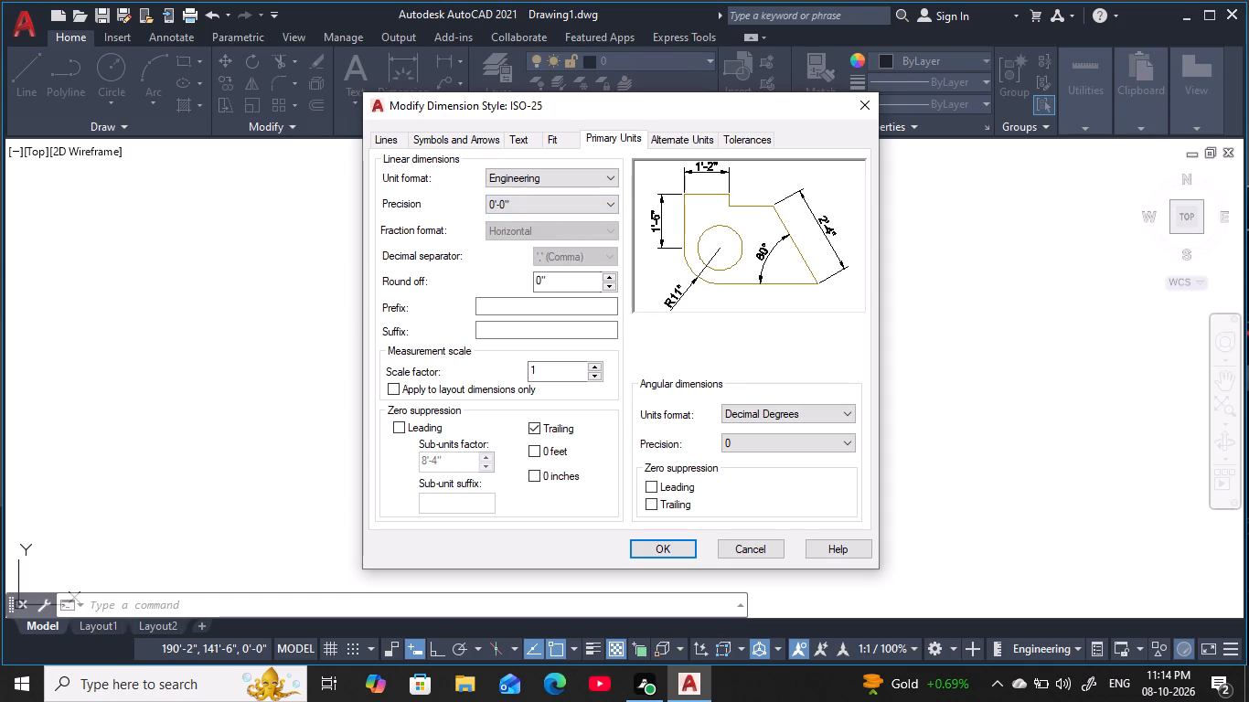
# Set the ISO-25 dimension style's text height to 9 inches.
pyautogui.click(528, 137)
pyautogui.moveTo(592, 272); pyautogui.dragTo(504, 263)
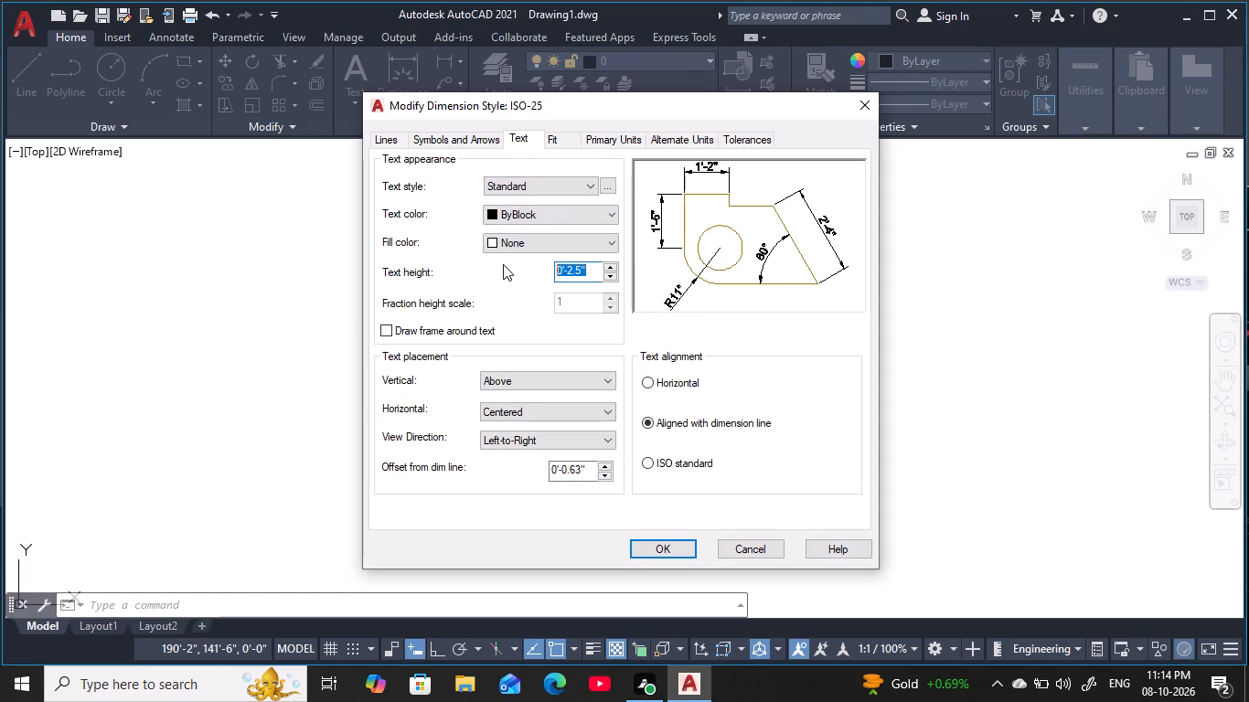
pyautogui.press('BackSpace')
pyautogui.press('9')
pyautogui.press('Return')
# Set the ISO-25 arrow size to 4.5 inches, save the style changes and make it the current dimension style.
pyautogui.click(464, 135)
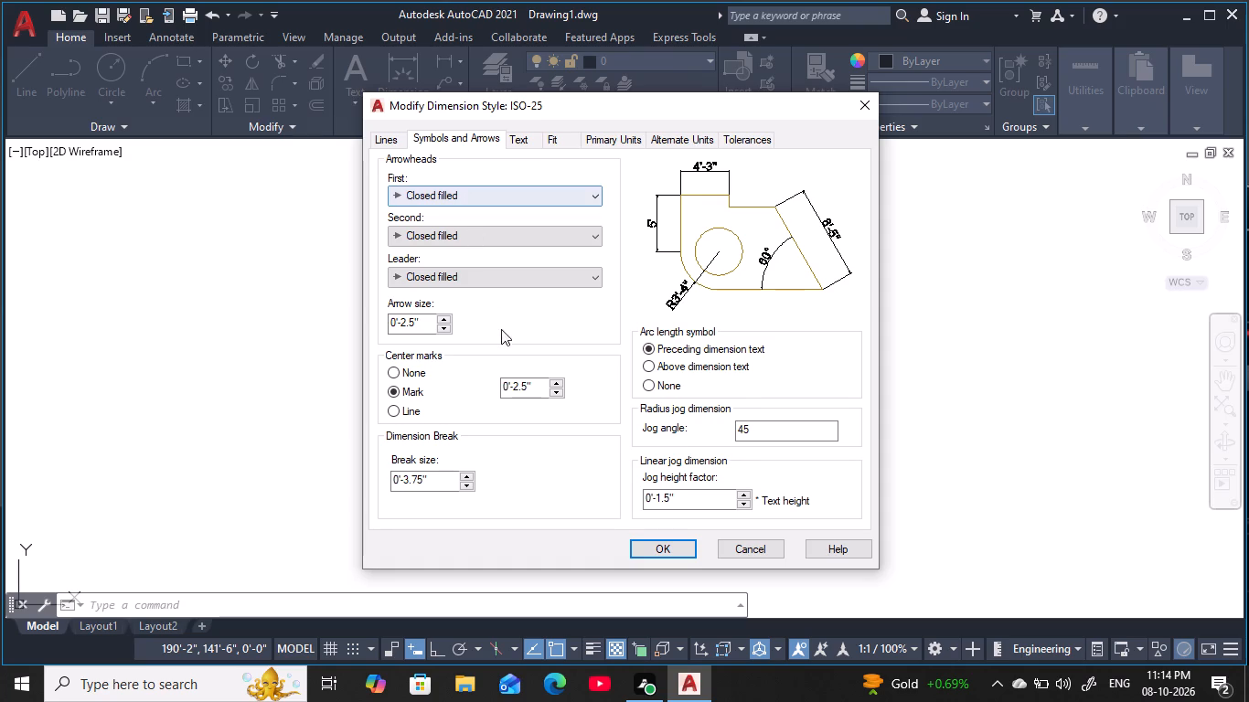
pyautogui.moveTo(428, 328); pyautogui.dragTo(347, 314)
pyautogui.press('BackSpace')
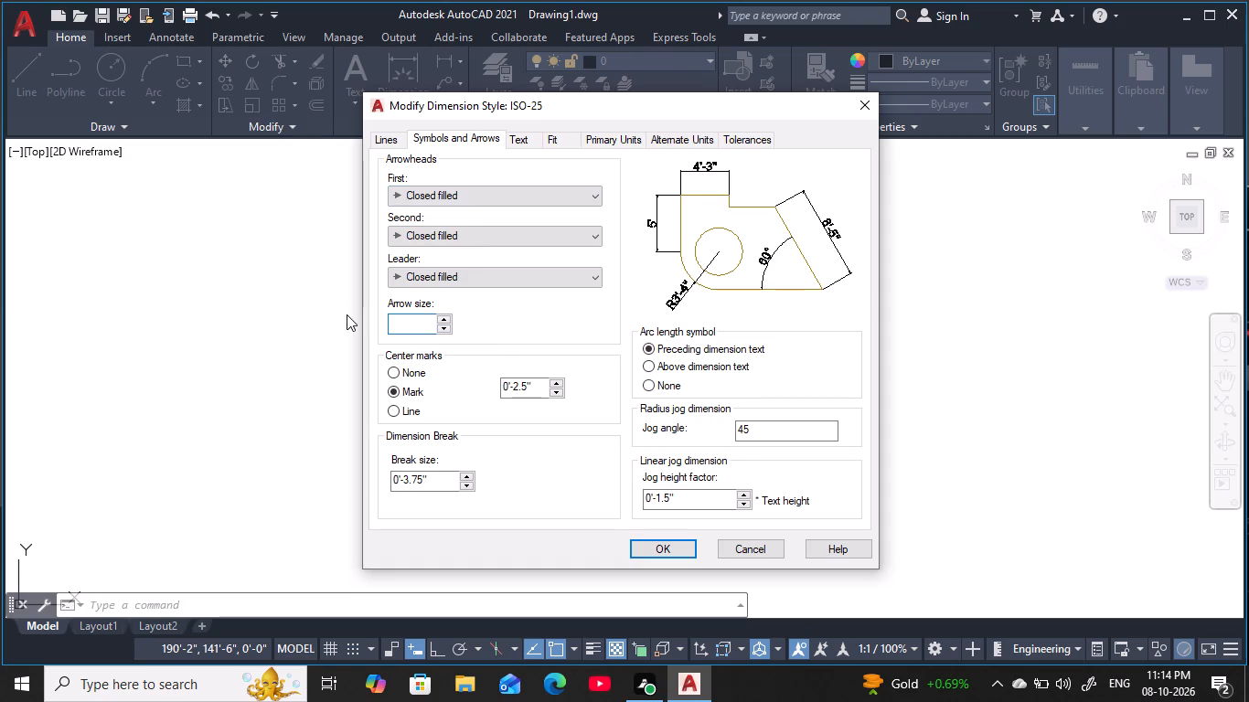
pyautogui.press('4')
pyautogui.write('.5')
pyautogui.press('Return')
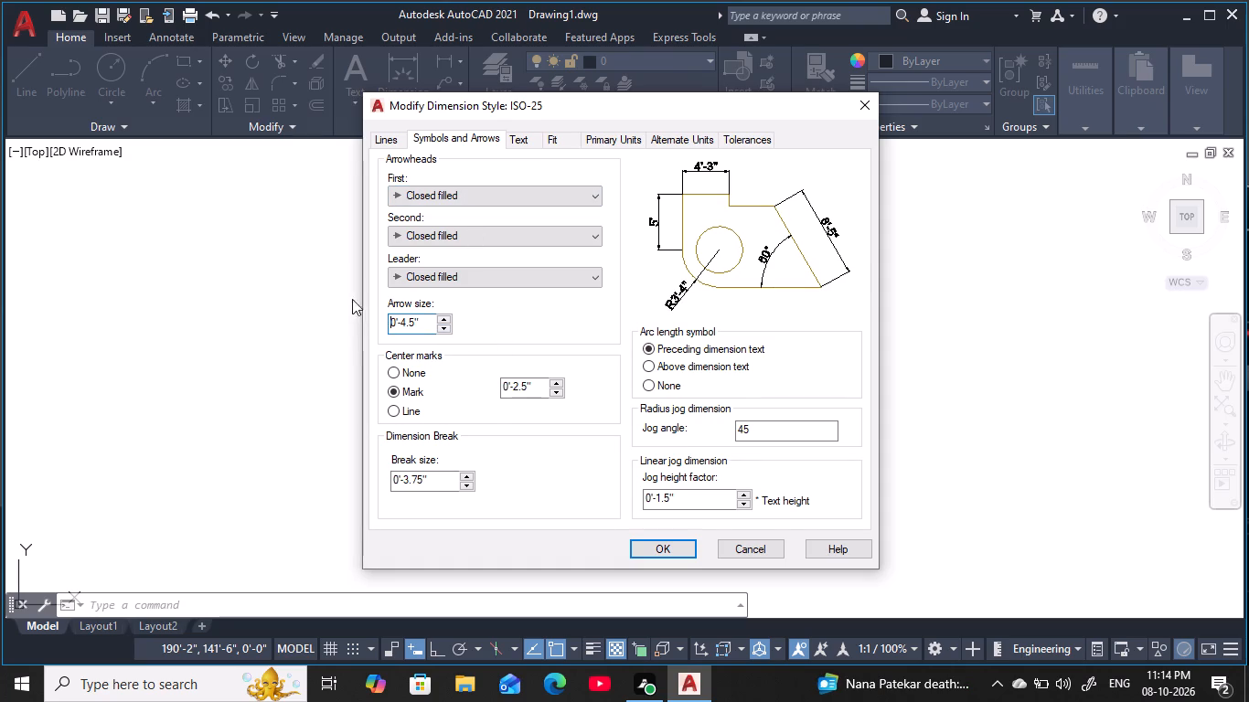
pyautogui.click(659, 548)
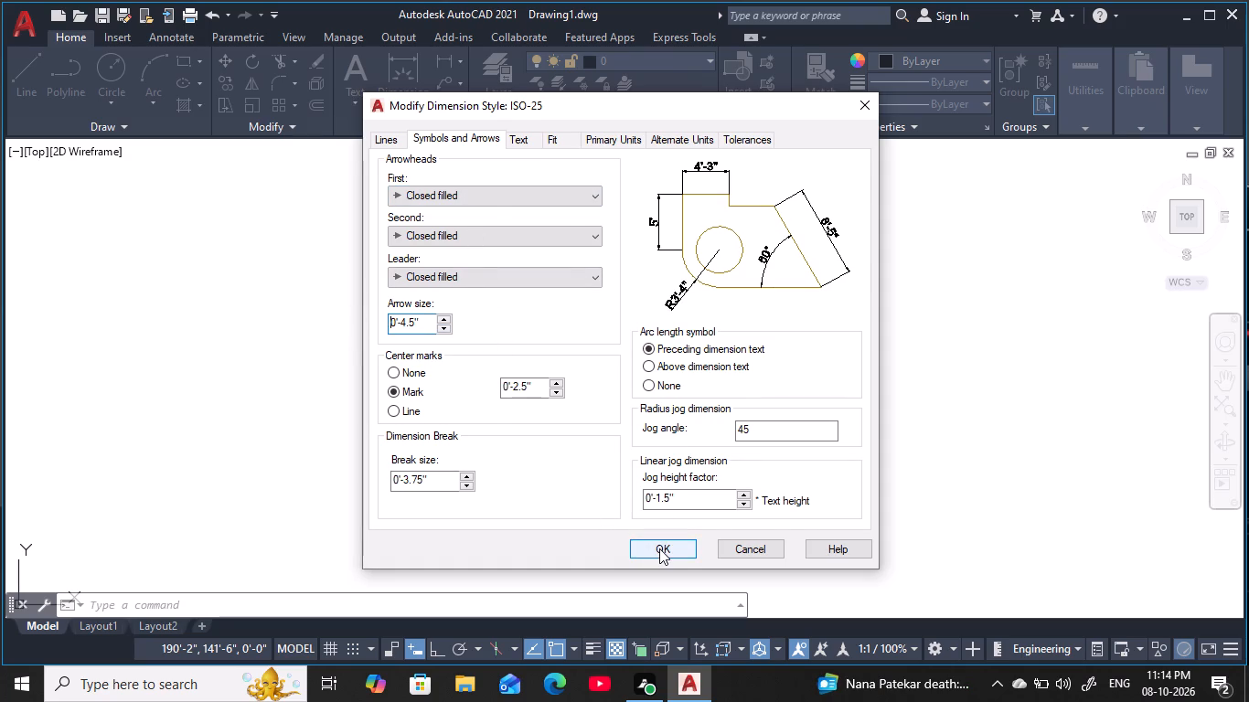
pyautogui.click(800, 243)
pyautogui.click(726, 477)
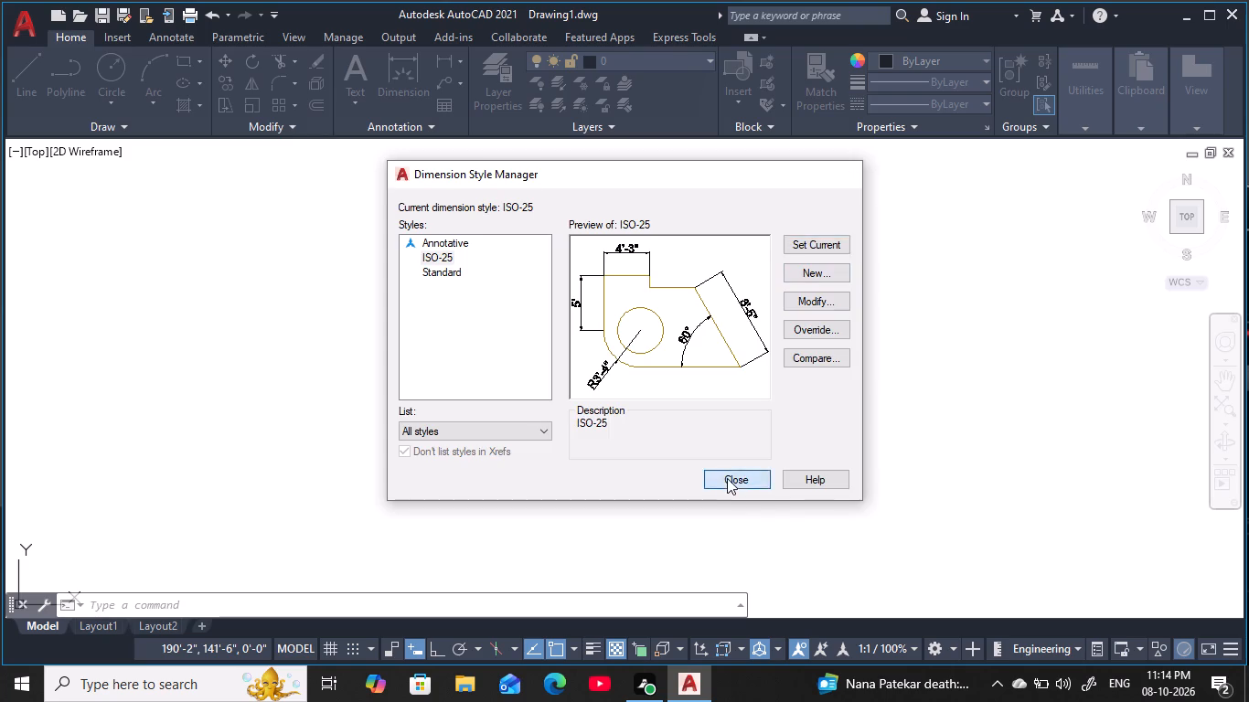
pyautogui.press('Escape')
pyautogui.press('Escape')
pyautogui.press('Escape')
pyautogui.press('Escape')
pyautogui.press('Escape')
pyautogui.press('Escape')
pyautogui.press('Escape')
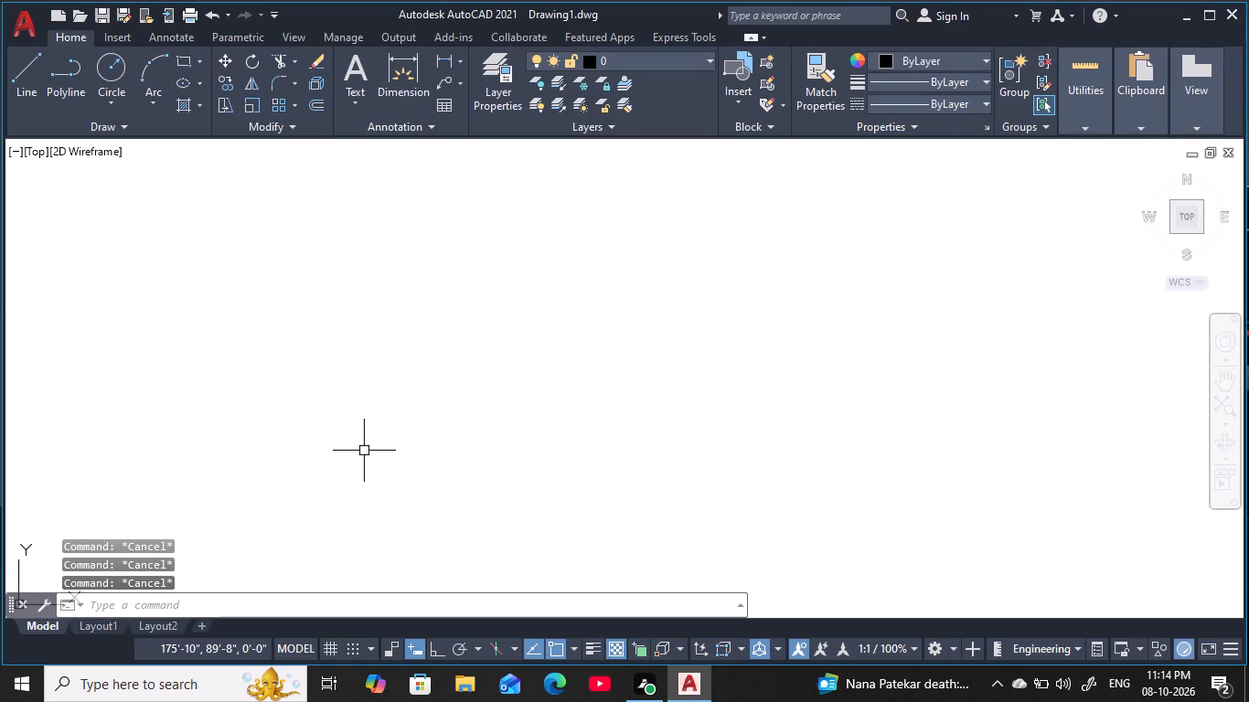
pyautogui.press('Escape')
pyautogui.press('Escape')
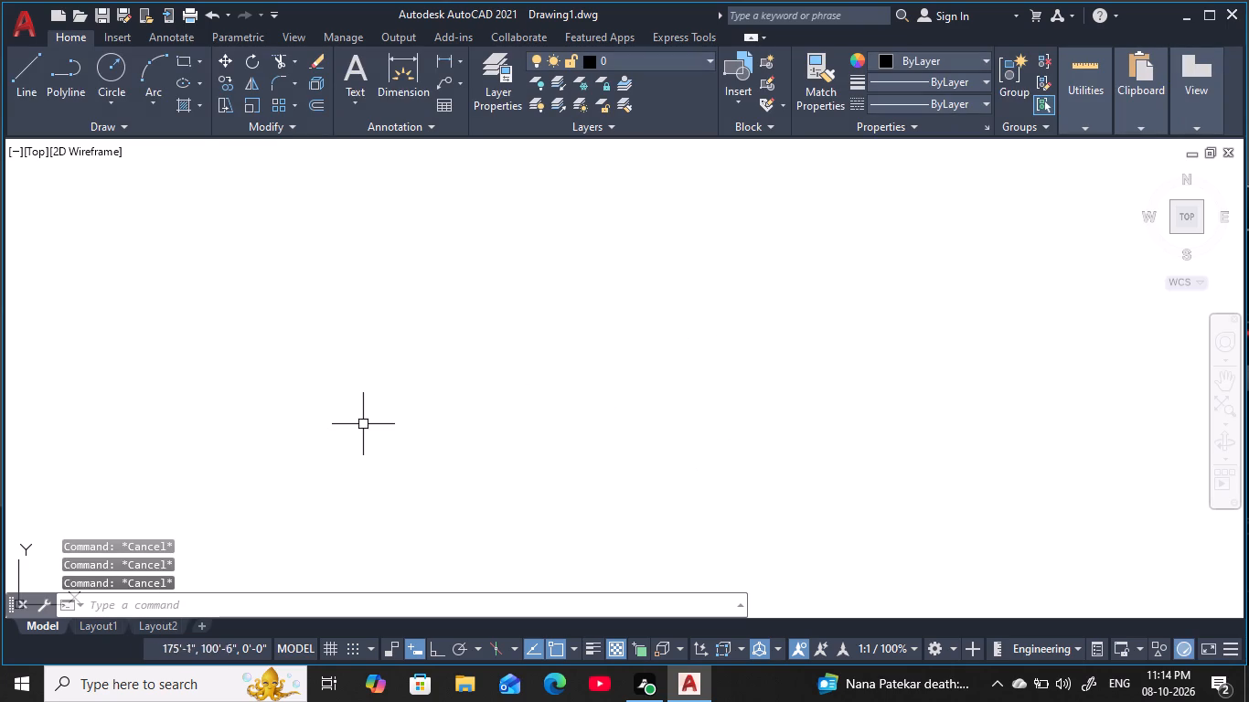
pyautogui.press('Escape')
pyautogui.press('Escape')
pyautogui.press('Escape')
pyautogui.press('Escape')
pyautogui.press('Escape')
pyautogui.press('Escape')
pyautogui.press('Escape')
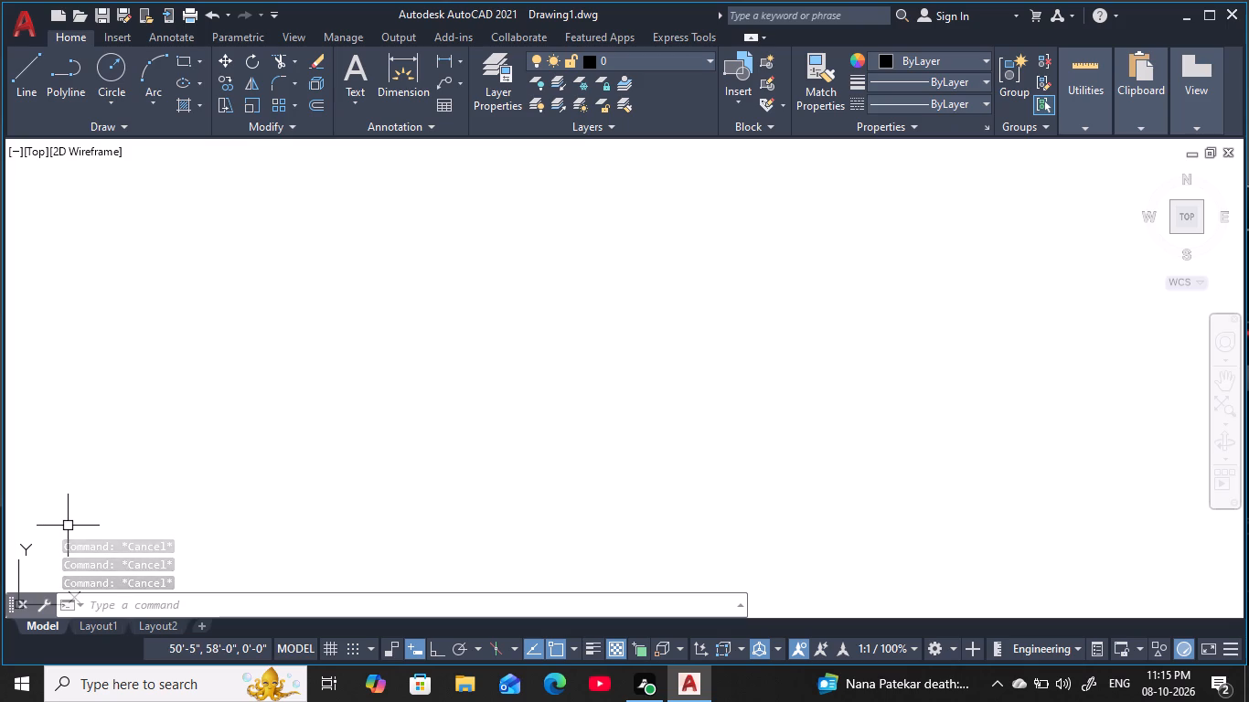
# Review the command history from the drawing's opening through the units and dimension style commands.
pyautogui.press('F2')
pyautogui.scroll(13, 134, 415)
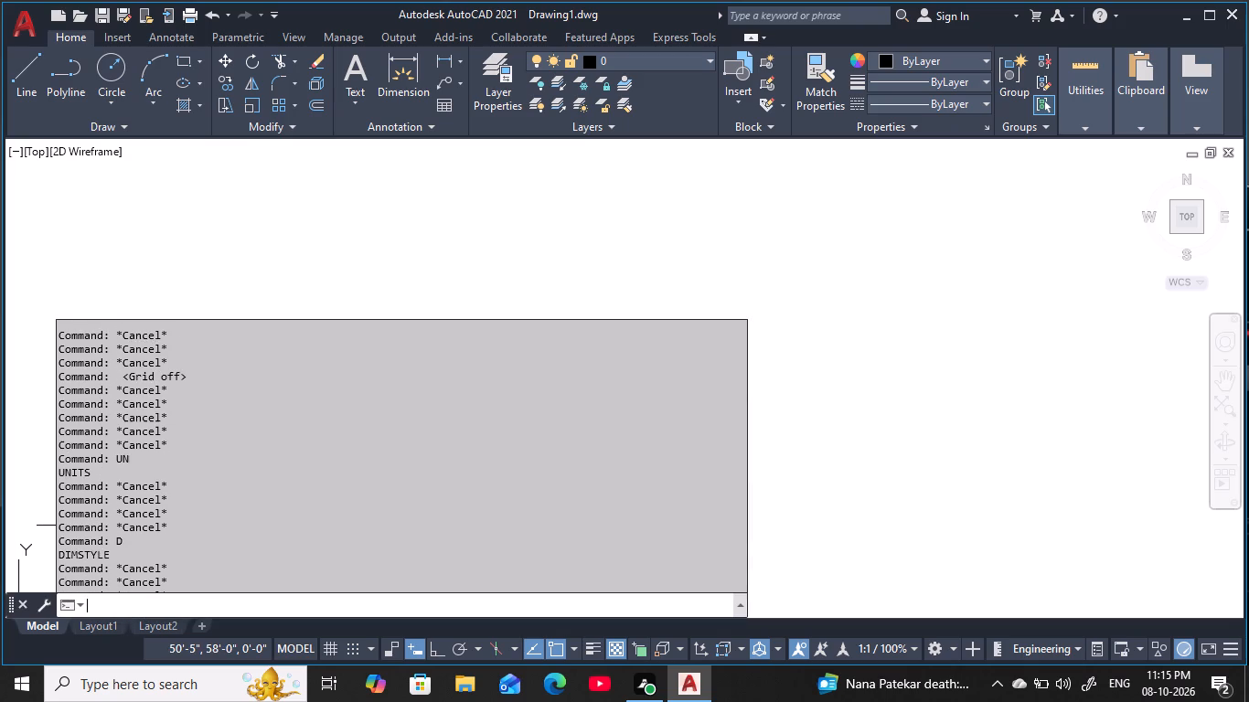
pyautogui.scroll(20, 135, 415)
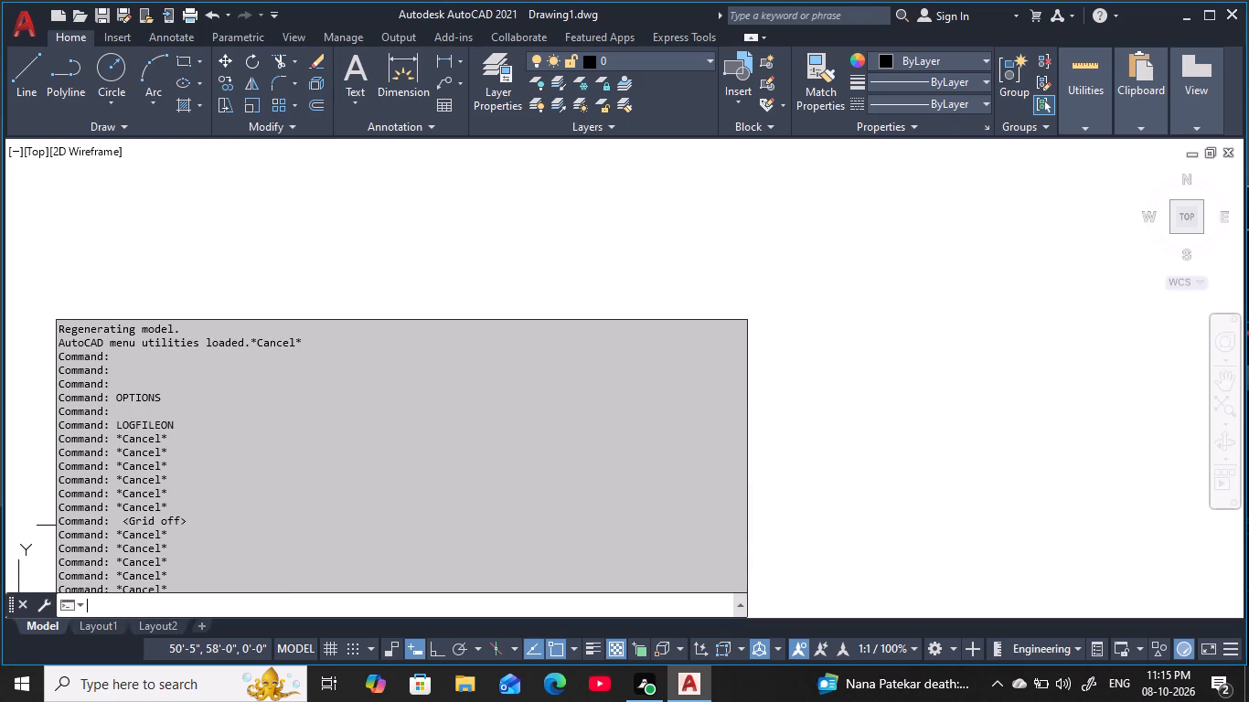
pyautogui.scroll(-3, 145, 426)
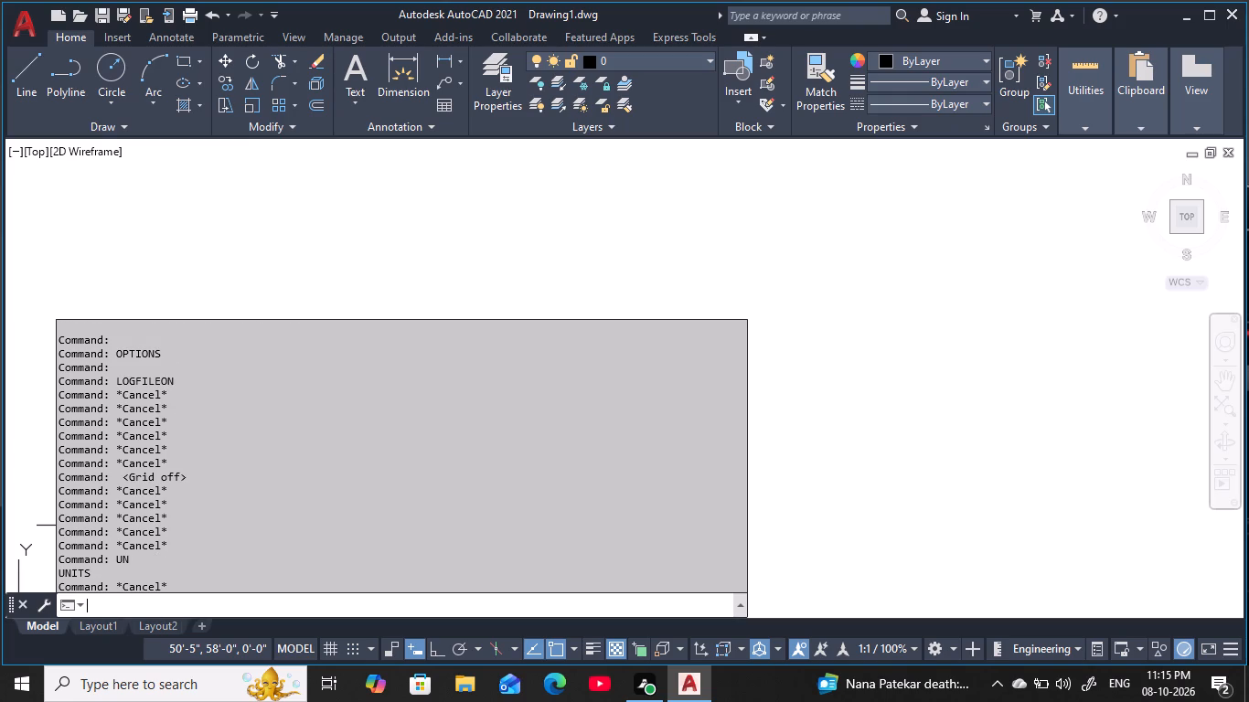
pyautogui.scroll(-17, 147, 426)
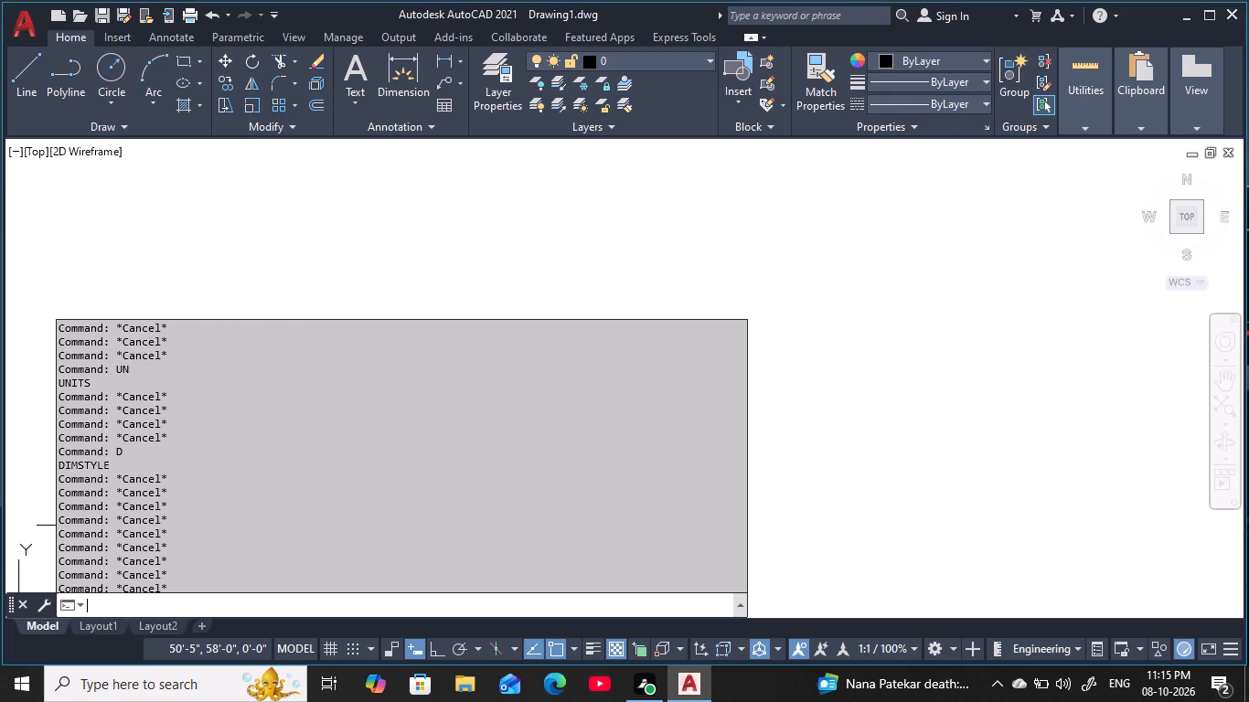
pyautogui.scroll(-18, 155, 430)
pyautogui.scroll(-17, 171, 439)
pyautogui.press('Escape')
pyautogui.press('Escape')
pyautogui.press('Escape')
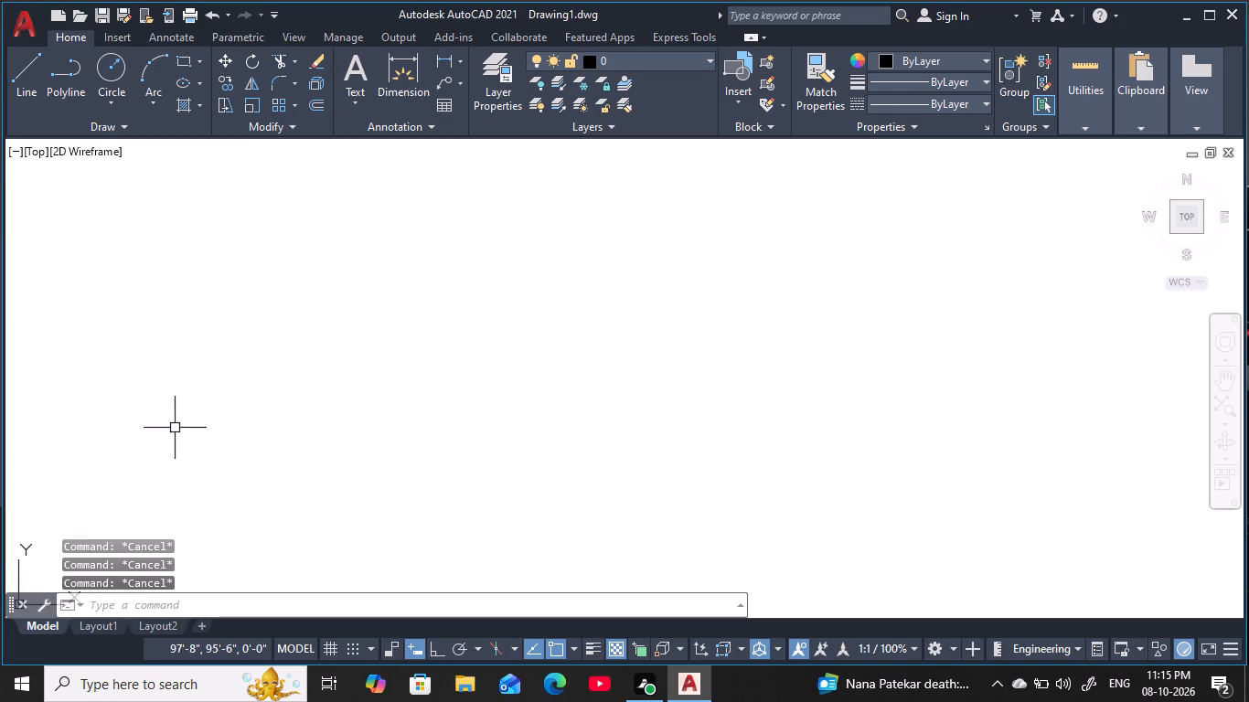
pyautogui.press('Escape')
pyautogui.press('Escape')
pyautogui.press('Escape')
# Draw a rectangle 71'8" long and 45'8" wide in the empty drawing area as the outer wall outline.
pyautogui.write('REC')
pyautogui.press('space')
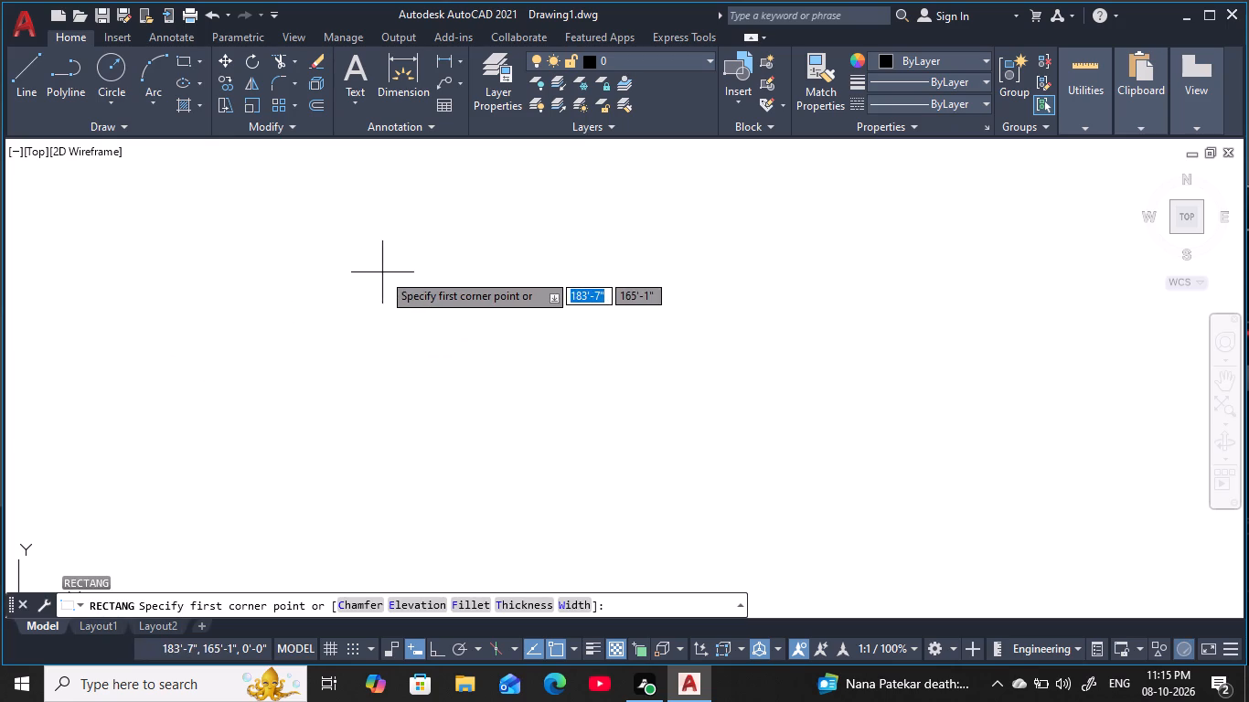
pyautogui.click(382, 272)
pyautogui.write('D')
pyautogui.press('space')
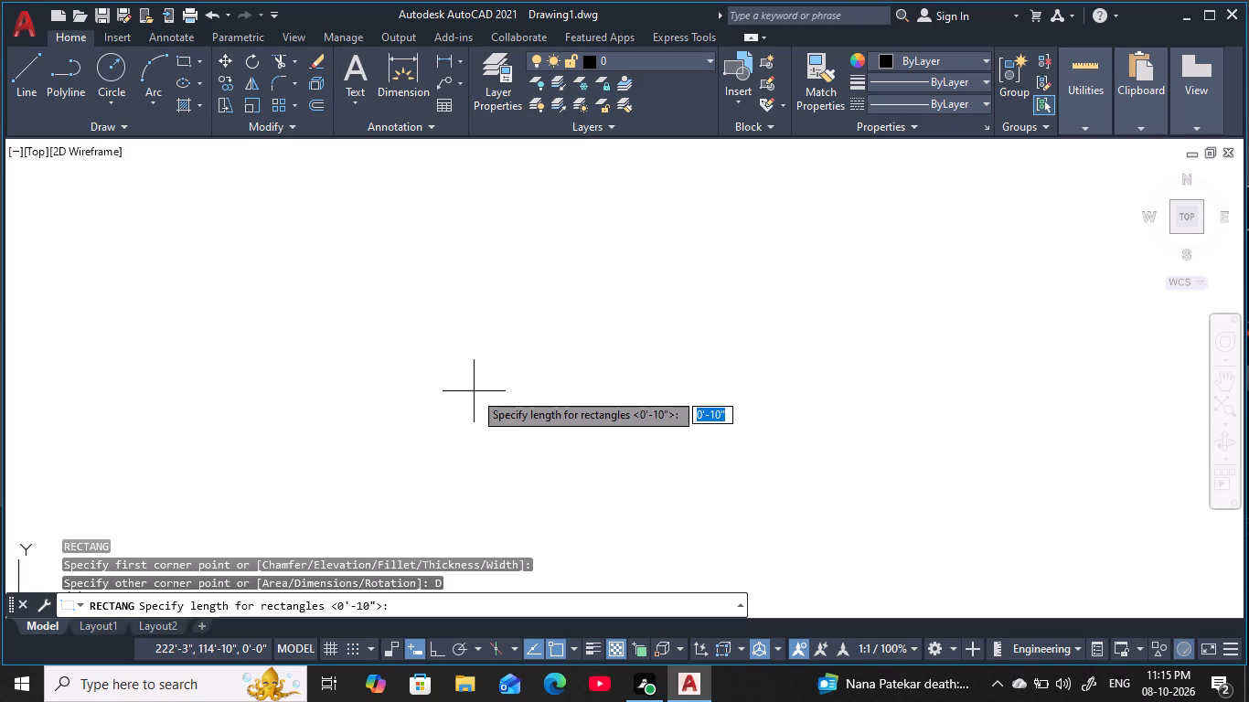
pyautogui.write('71')
pyautogui.press("'")
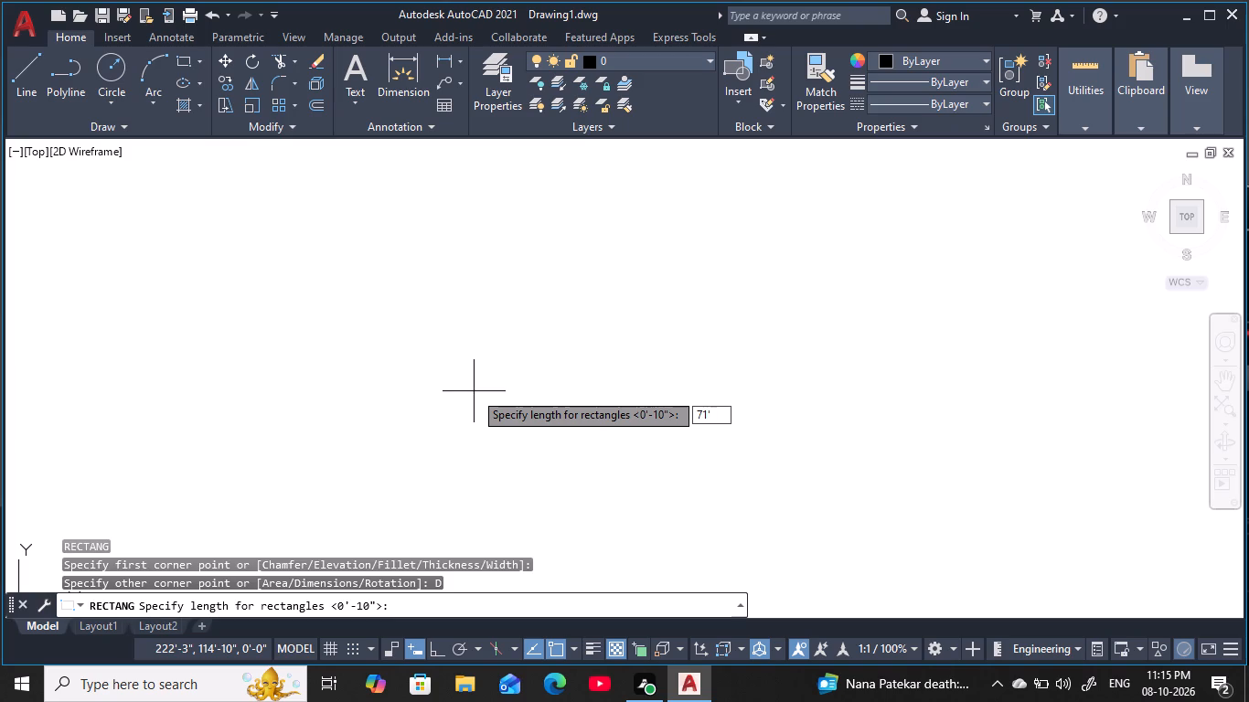
pyautogui.press('8')
pyautogui.press('space')
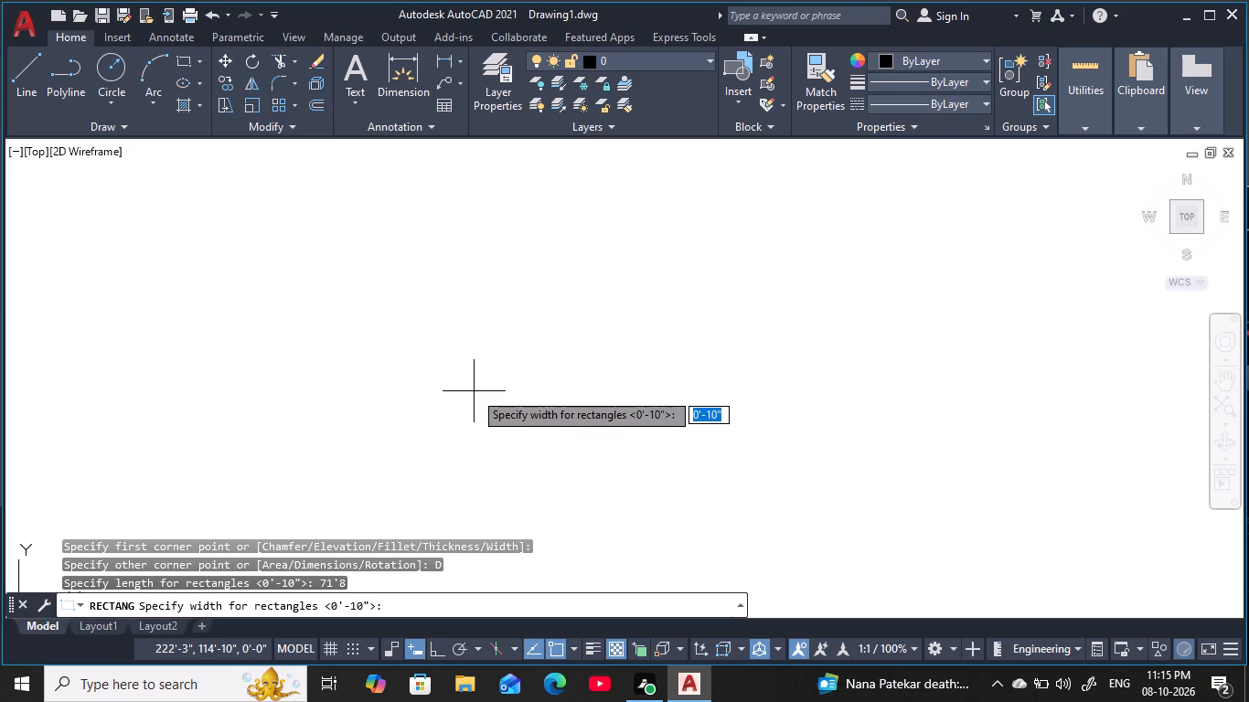
pyautogui.write('45')
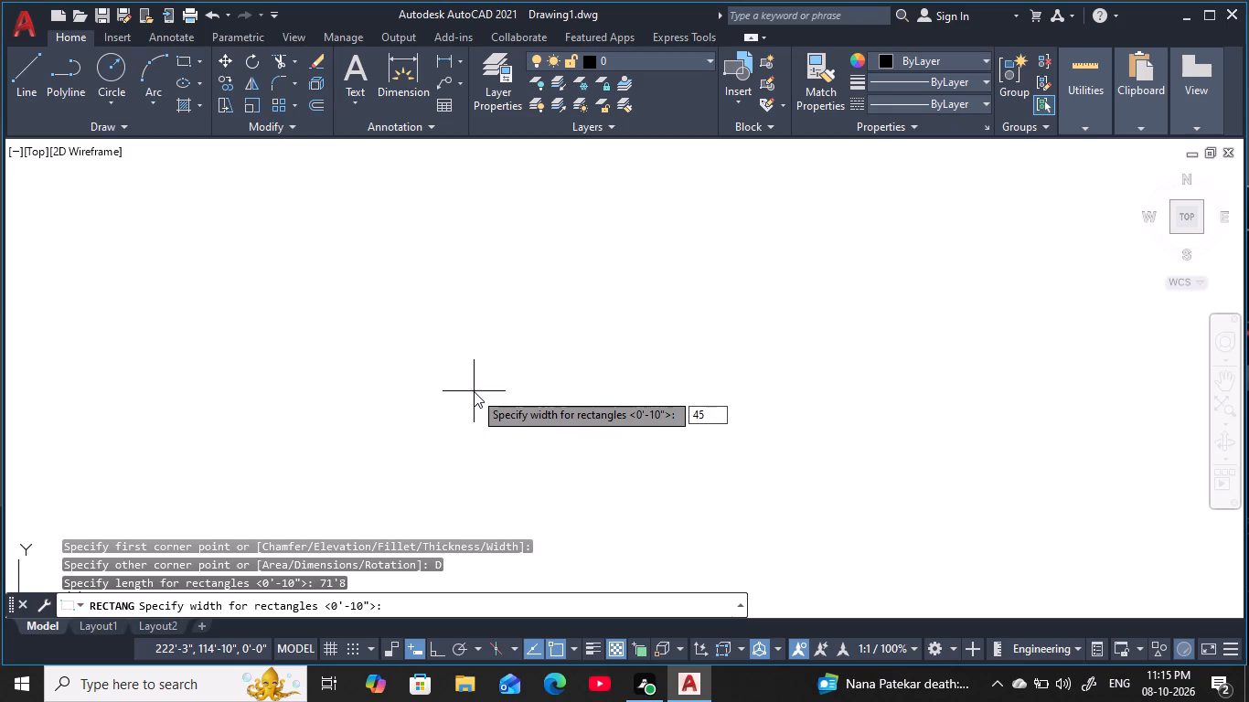
pyautogui.press("'")
pyautogui.write('8')
pyautogui.press('space')
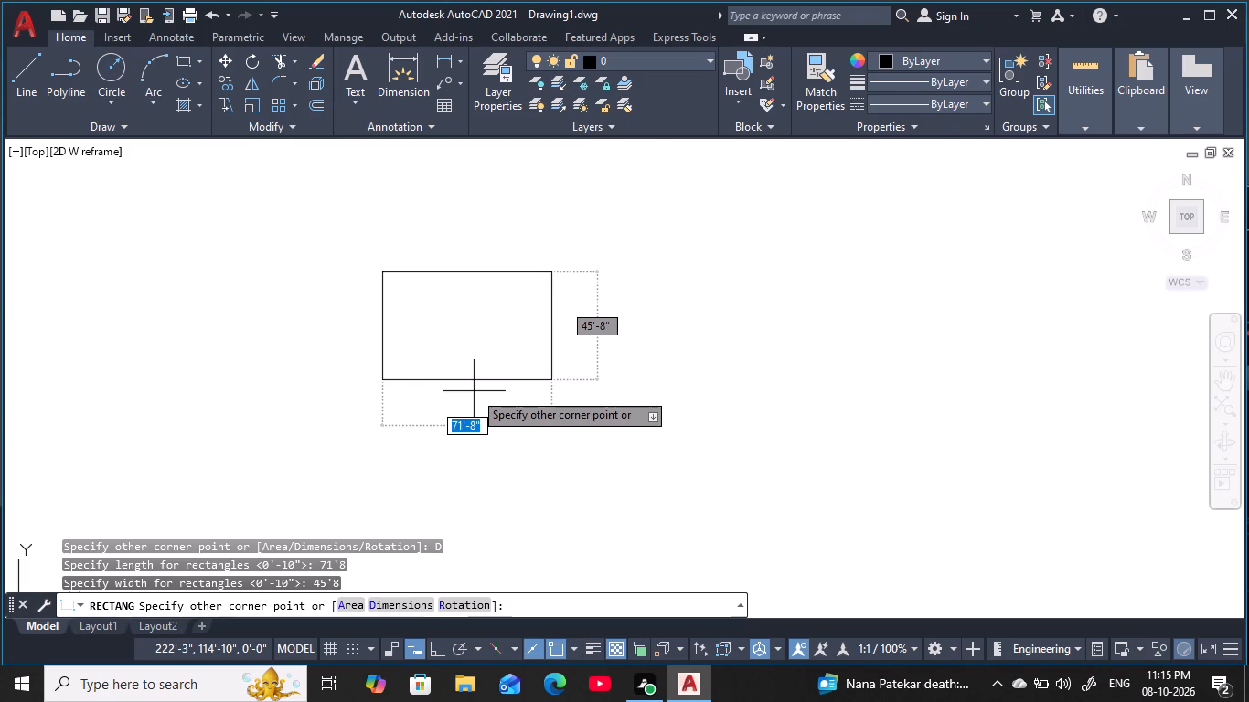
pyautogui.click(474, 391)
pyautogui.moveTo(444, 329); pyautogui.dragTo(484, 324, button='middle')
pyautogui.scroll(2, 493, 332)
pyautogui.moveTo(506, 335); pyautogui.dragTo(596, 369, button='middle')
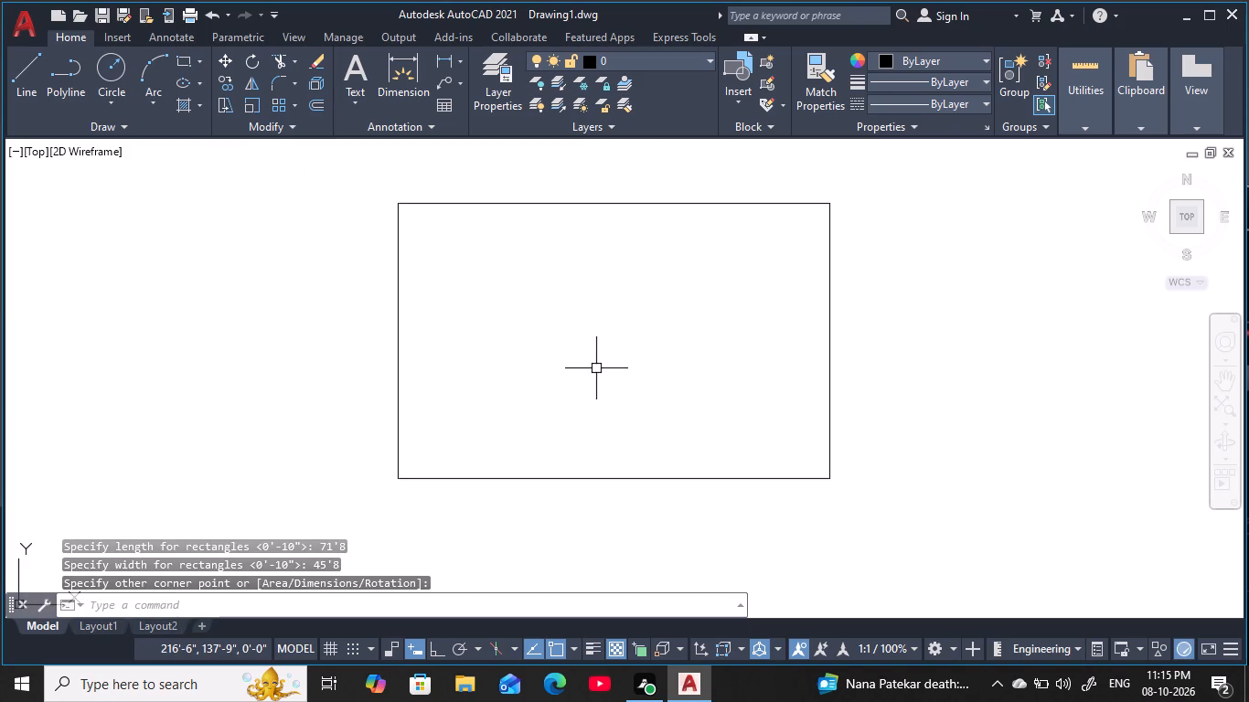
pyautogui.scroll(1, 596, 368)
pyautogui.scroll(-1, 596, 368)
pyautogui.moveTo(596, 369); pyautogui.dragTo(632, 384, button='middle')
pyautogui.press('Escape')
pyautogui.press('Escape')
pyautogui.press('Escape')
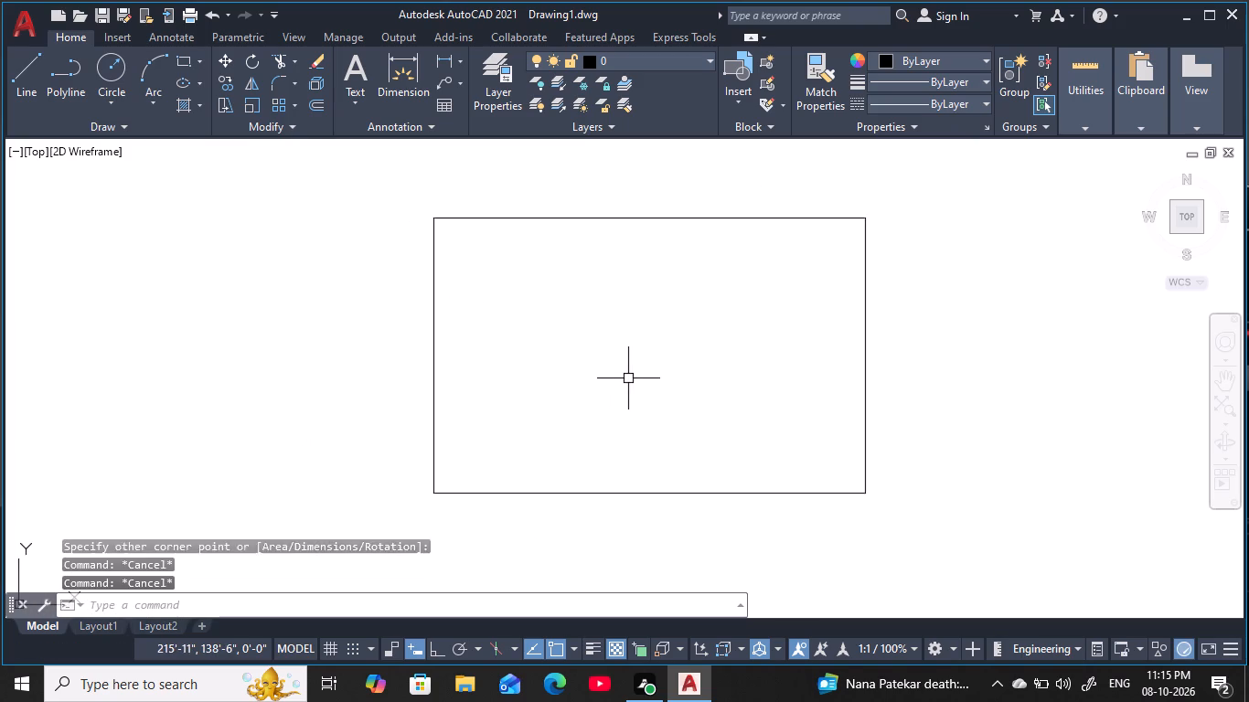
pyautogui.press('Escape')
pyautogui.press('Escape')
# Offset the rectangle 9 inches inward to form the outer wall thickness.
pyautogui.press('o')
pyautogui.press('space')
pyautogui.press('9')
pyautogui.press('space')
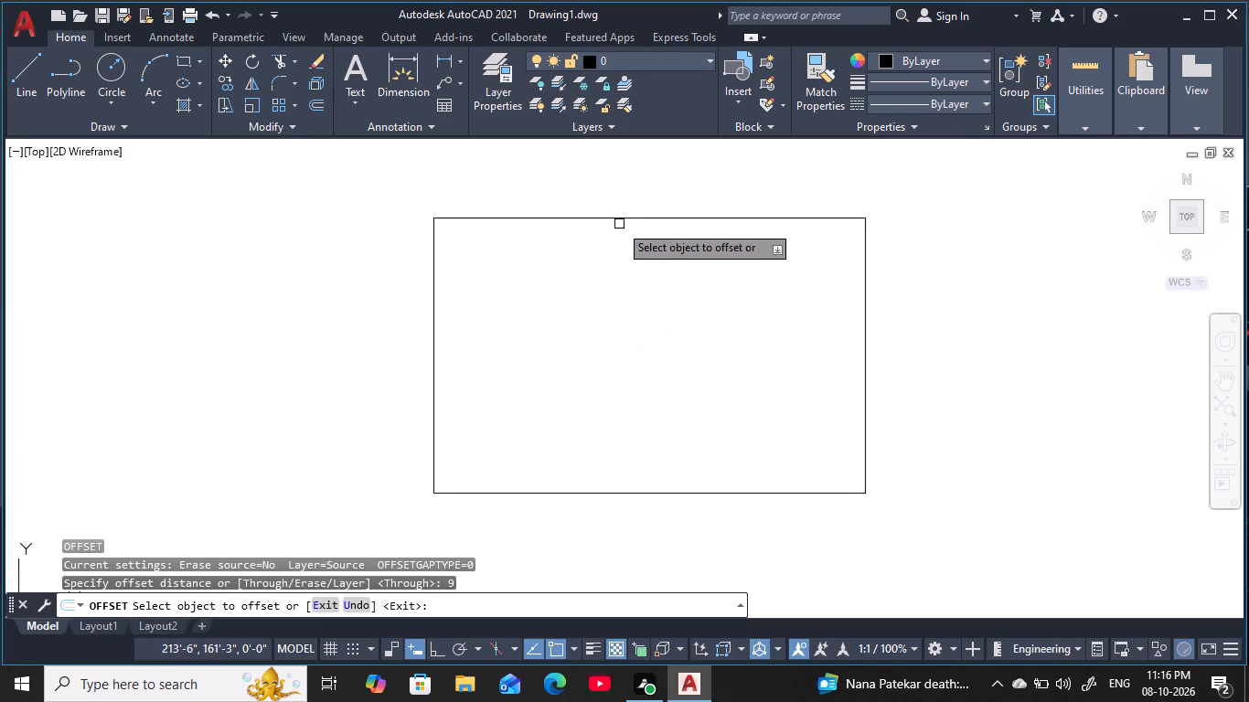
pyautogui.click(625, 216)
pyautogui.click(689, 365)
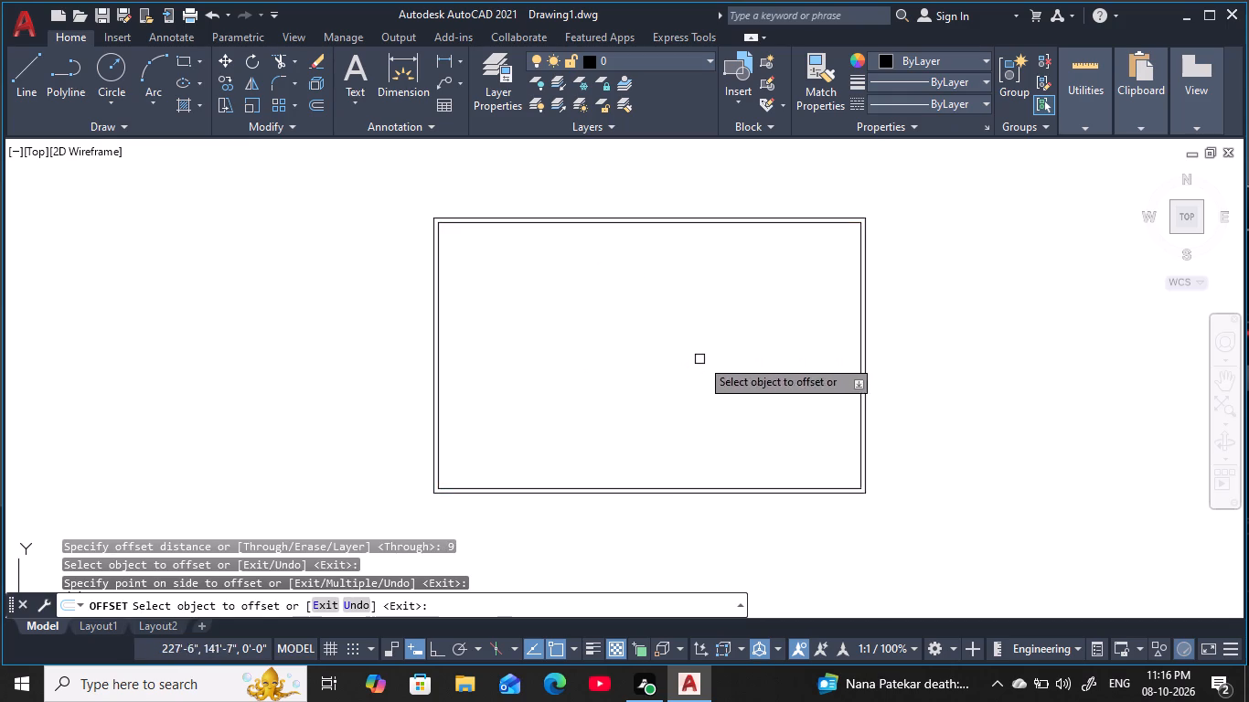
pyautogui.moveTo(700, 357); pyautogui.dragTo(628, 336, button='middle')
pyautogui.press('Escape')
pyautogui.press('Escape')
pyautogui.press('Escape')
pyautogui.press('Escape')
pyautogui.press('Escape')
pyautogui.press('Escape')
pyautogui.press('Escape')
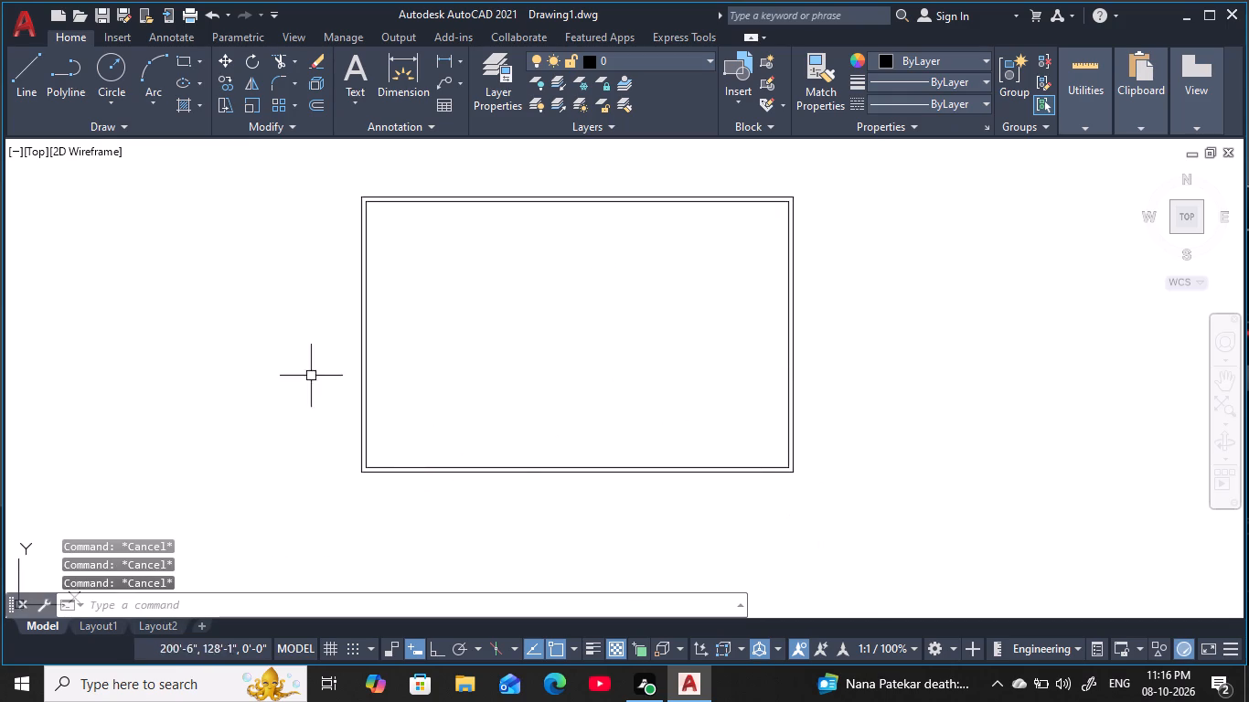
# Explode both the outer and inner rectangles into separate lines.
pyautogui.click(890, 533)
pyautogui.click(145, 319)
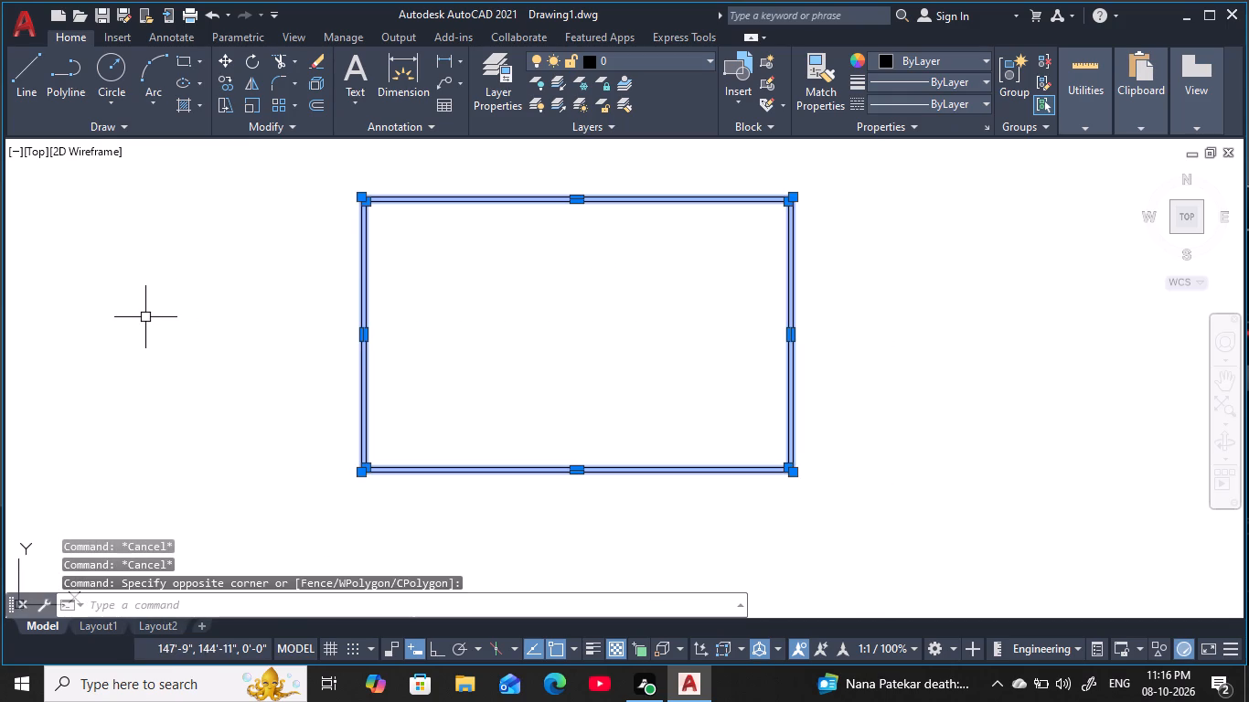
pyautogui.press('x')
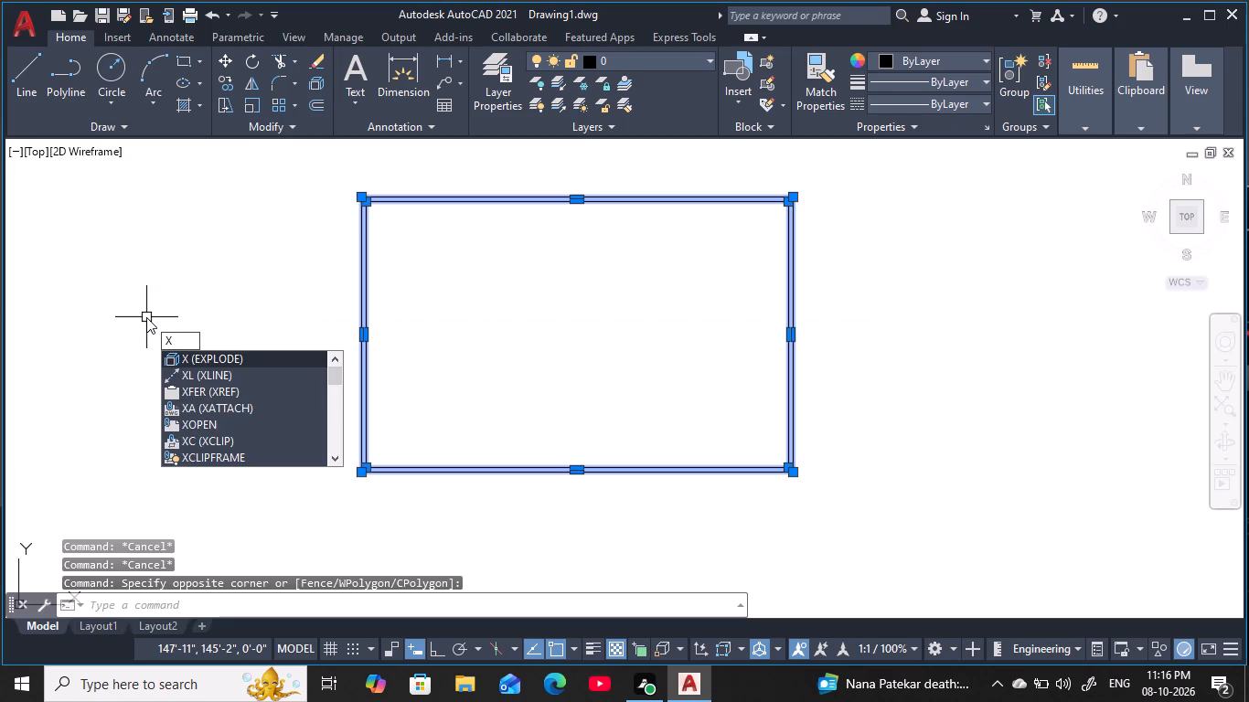
pyautogui.press('space')
pyautogui.moveTo(624, 367); pyautogui.dragTo(547, 363, button='middle')
pyautogui.press('Escape')
pyautogui.press('Escape')
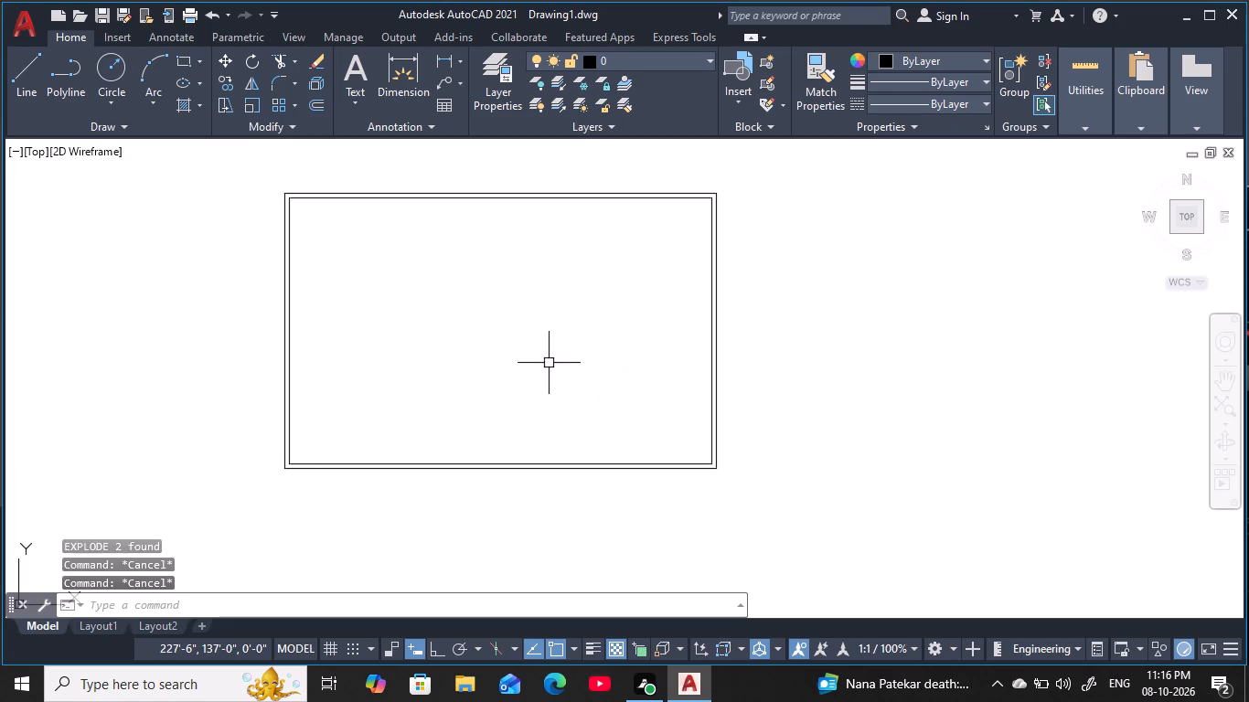
pyautogui.press('Escape')
pyautogui.press('Escape')
pyautogui.press('Escape')
pyautogui.press('Escape')
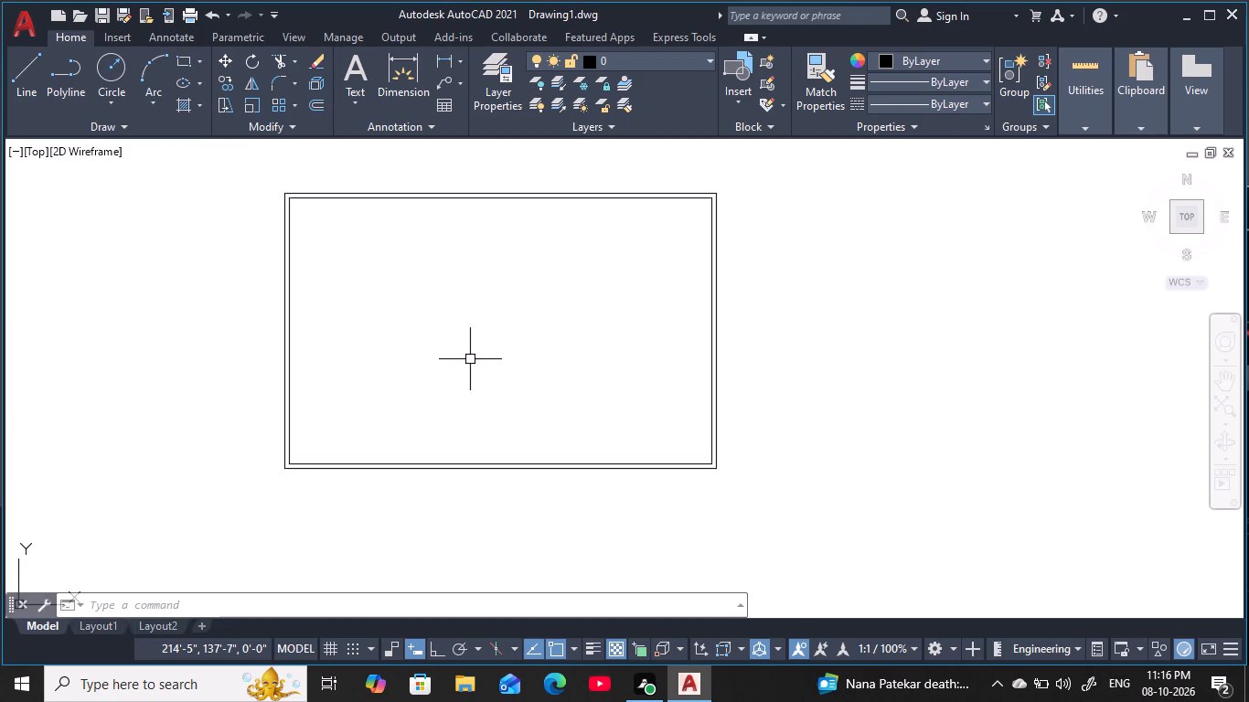
pyautogui.press('Escape')
pyautogui.press('Escape')
pyautogui.press('Escape')
pyautogui.press('Escape')
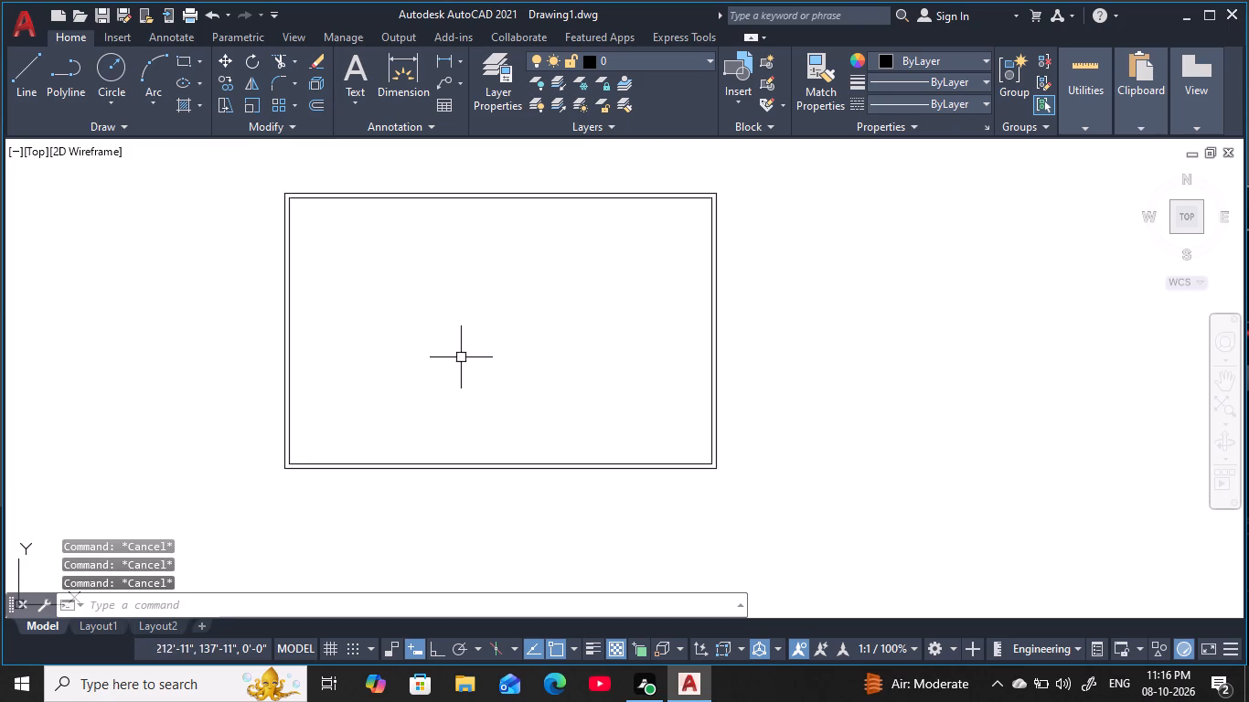
# Offset the inner line of the top wall 11'1" down into the plan.
pyautogui.press('o')
pyautogui.press('space')
pyautogui.press('1')
pyautogui.press('1')
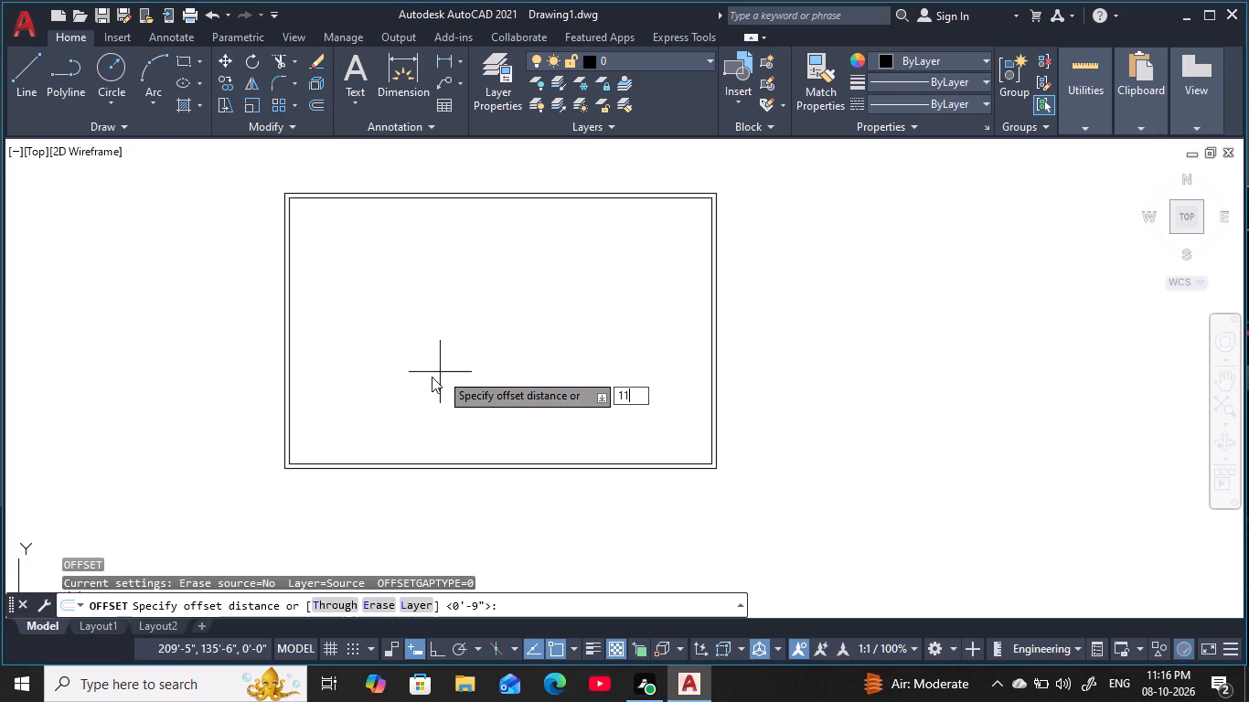
pyautogui.press("'")
pyautogui.write('1')
pyautogui.press('space')
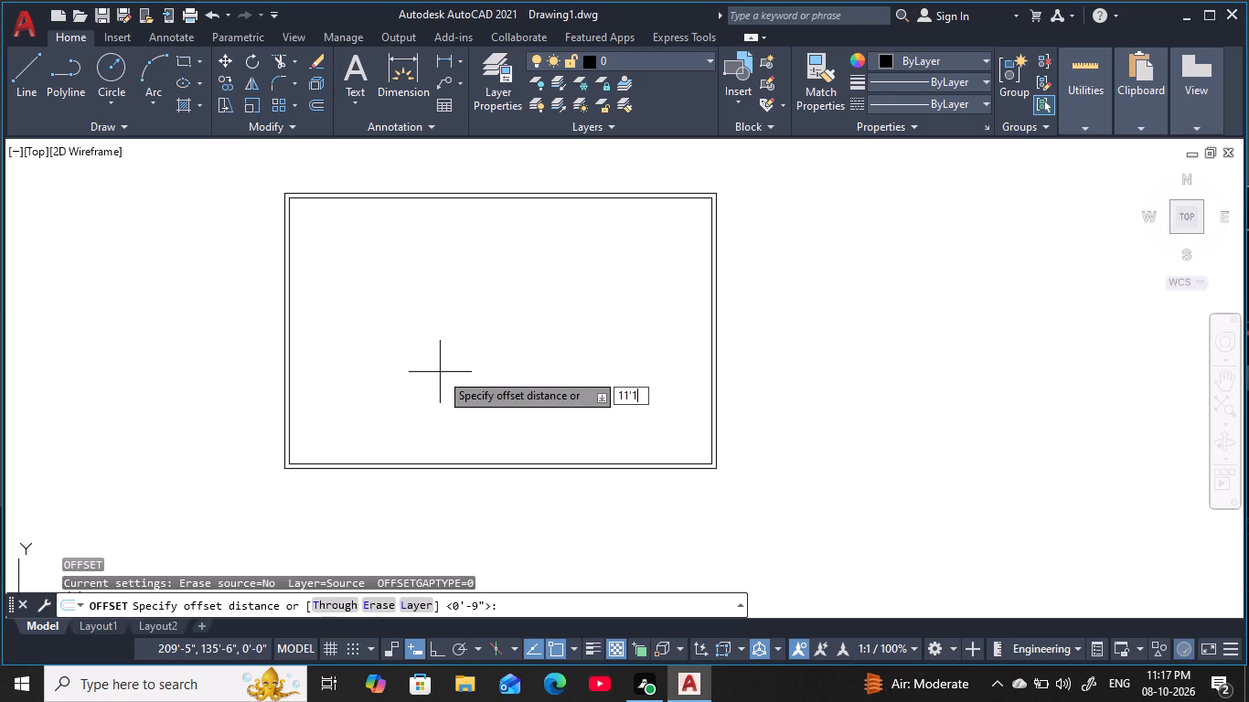
pyautogui.click(427, 196)
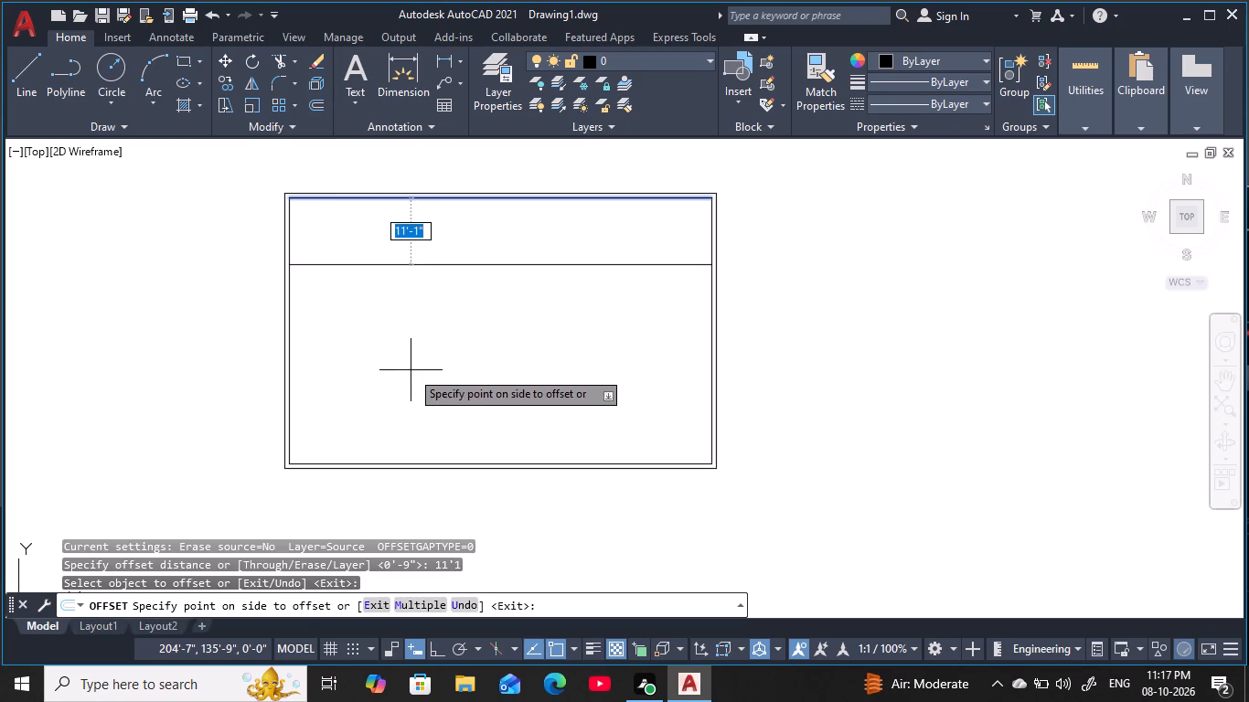
pyautogui.click(411, 370)
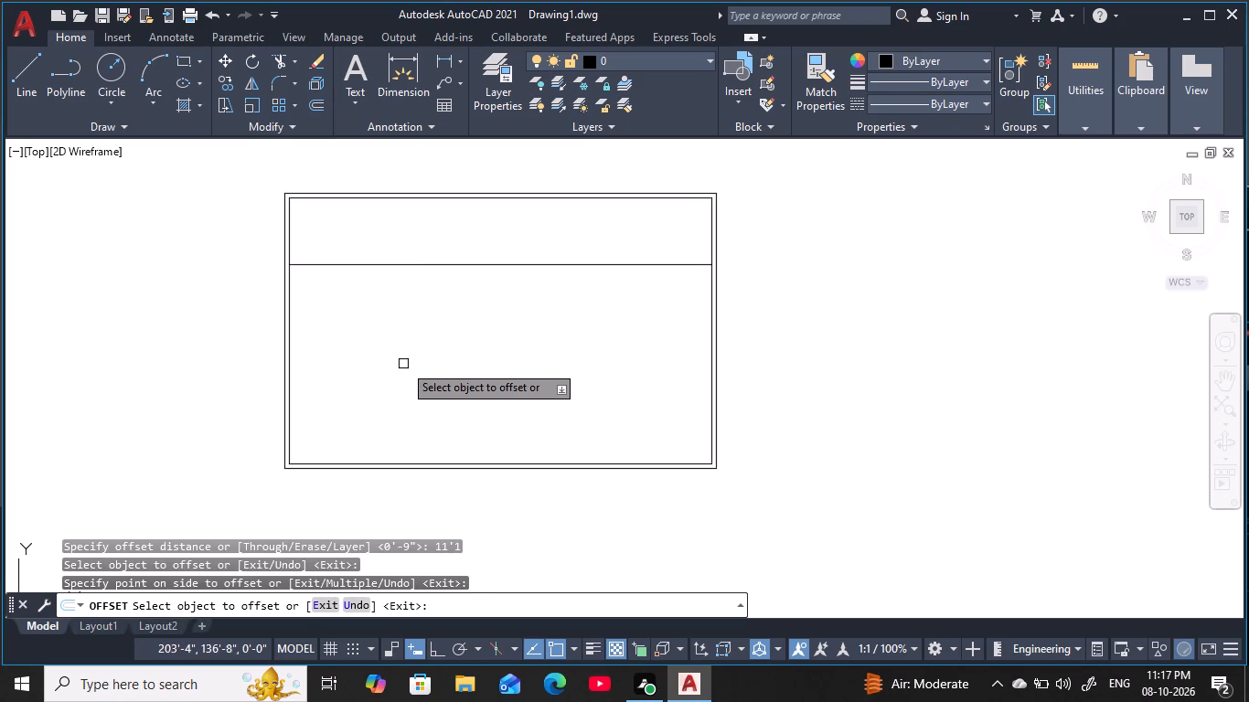
pyautogui.press('Escape')
pyautogui.press('Escape')
pyautogui.press('Escape')
pyautogui.press('Escape')
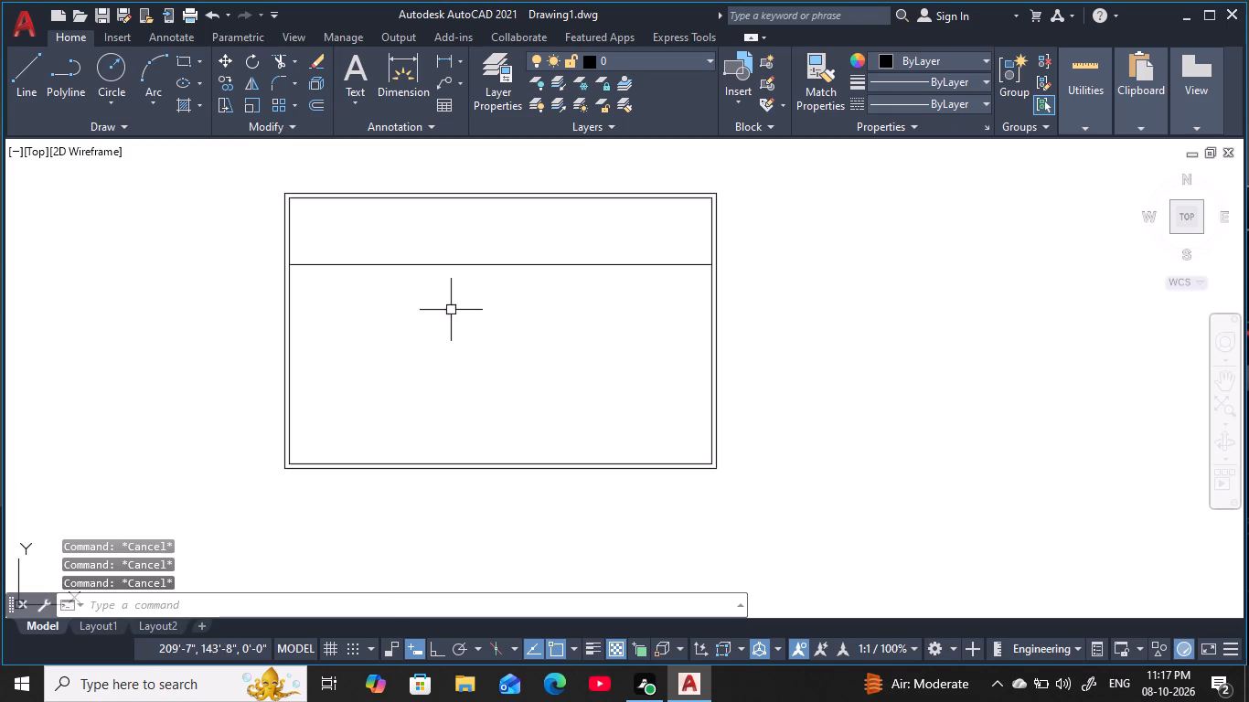
pyautogui.press('Escape')
pyautogui.press('Escape')
# Offset the new horizontal partition line 5 inches downward to give the partition wall its thickness.
pyautogui.press('o')
pyautogui.press('space')
pyautogui.write('5')
pyautogui.press('space')
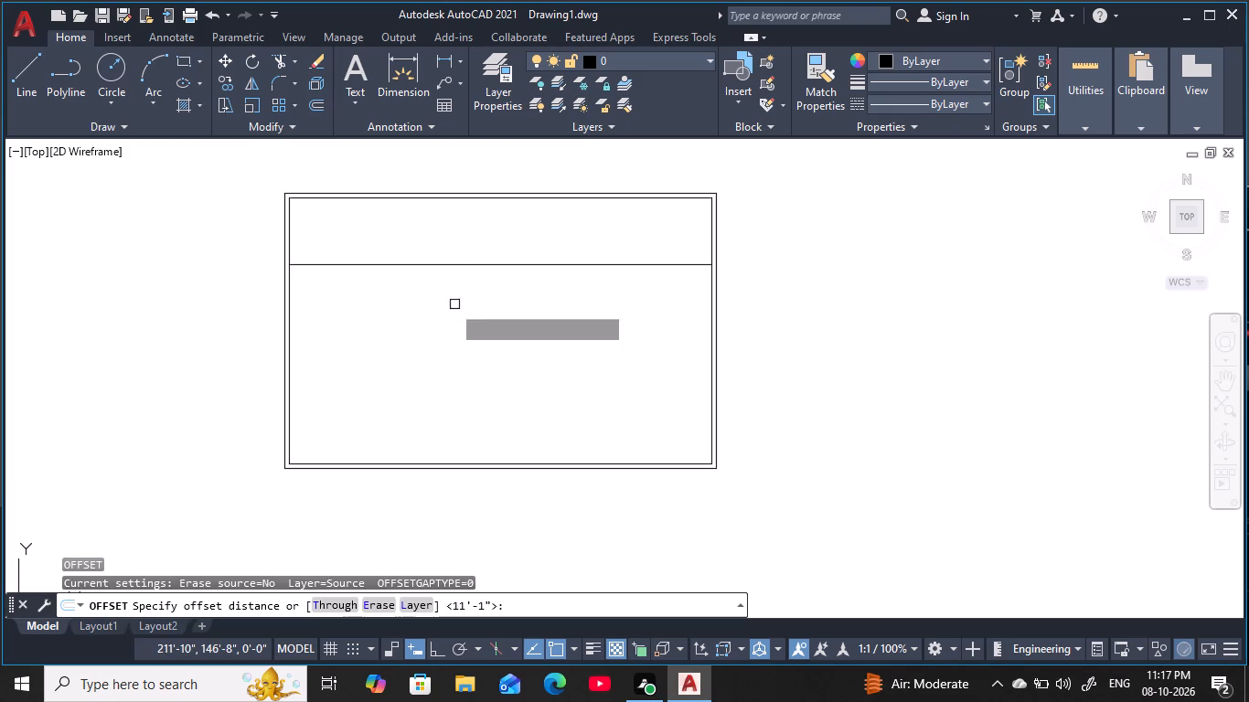
pyautogui.click(411, 268)
pyautogui.click(429, 382)
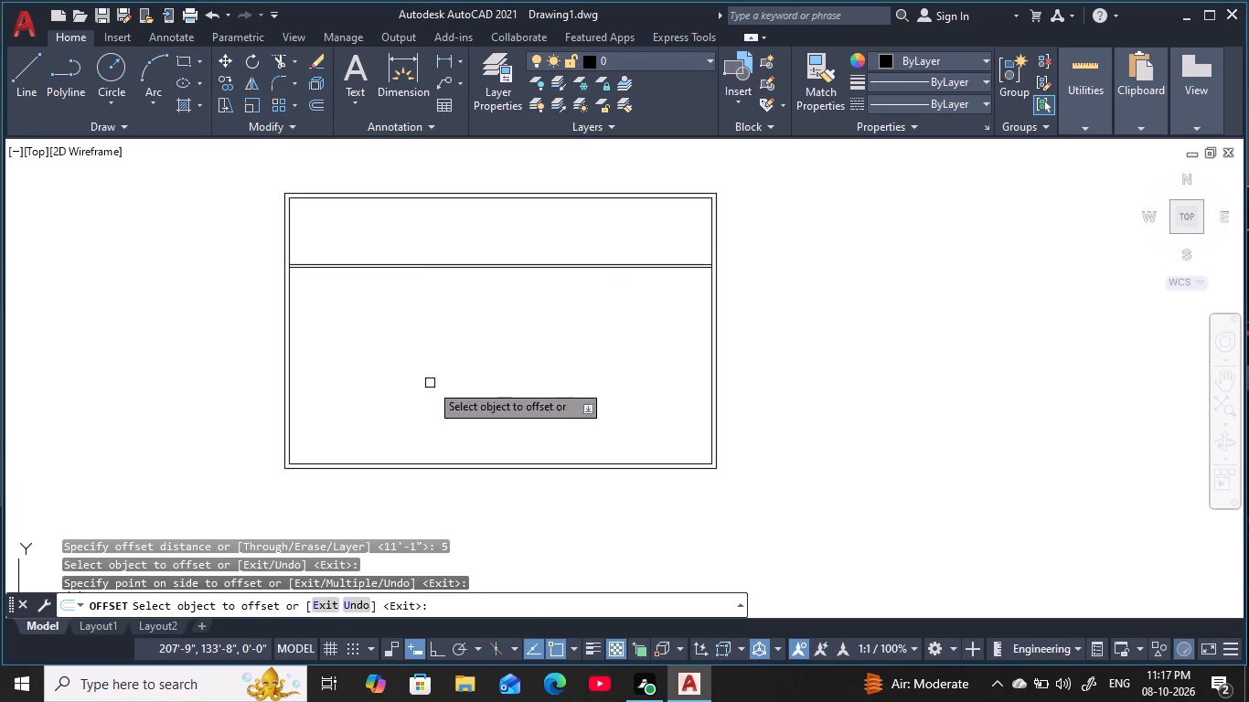
pyautogui.moveTo(438, 288); pyautogui.dragTo(464, 291, button='middle')
pyautogui.scroll(1, 464, 291)
pyautogui.moveTo(466, 292); pyautogui.dragTo(582, 300, button='middle')
pyautogui.press('Escape')
pyautogui.press('Escape')
pyautogui.press('Escape')
pyautogui.press('Escape')
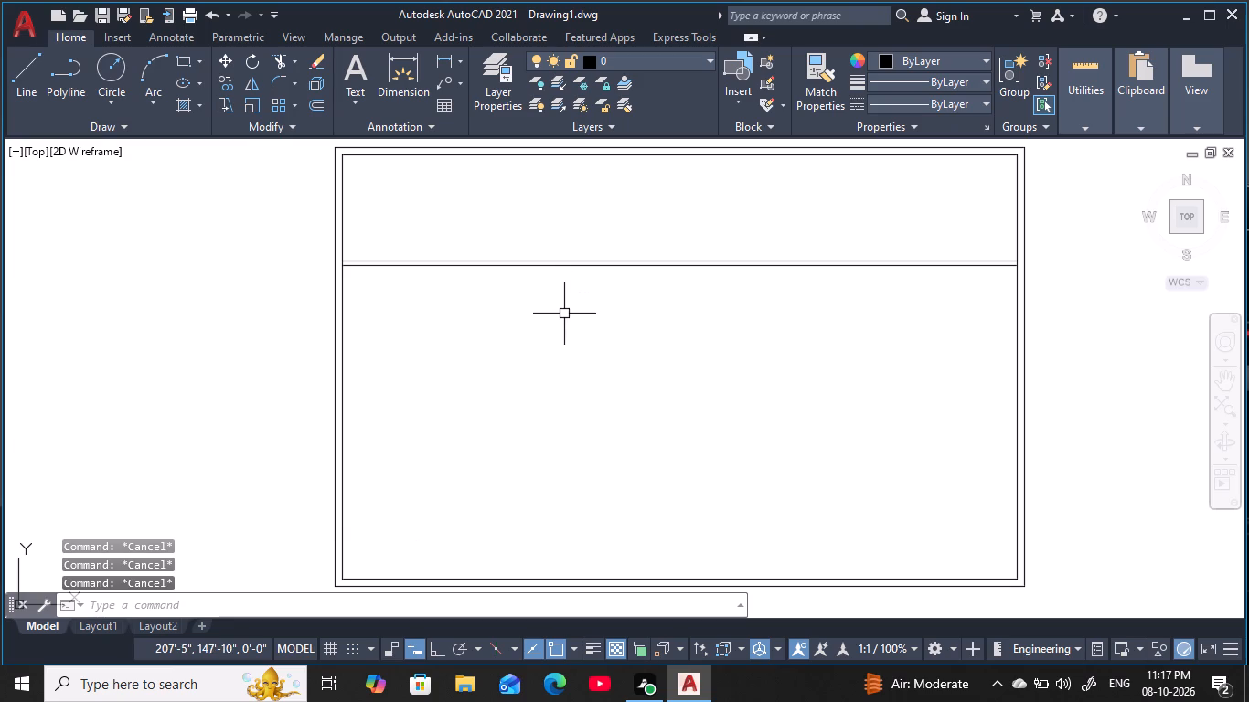
pyautogui.press('Escape')
pyautogui.press('Escape')
pyautogui.press('Escape')
pyautogui.press('Escape')
pyautogui.press('Escape')
pyautogui.press('Escape')
pyautogui.press('Escape')
# Offset the lower line of the upper horizontal partition 15'10" down into the plan.
pyautogui.press('o')
pyautogui.press('space')
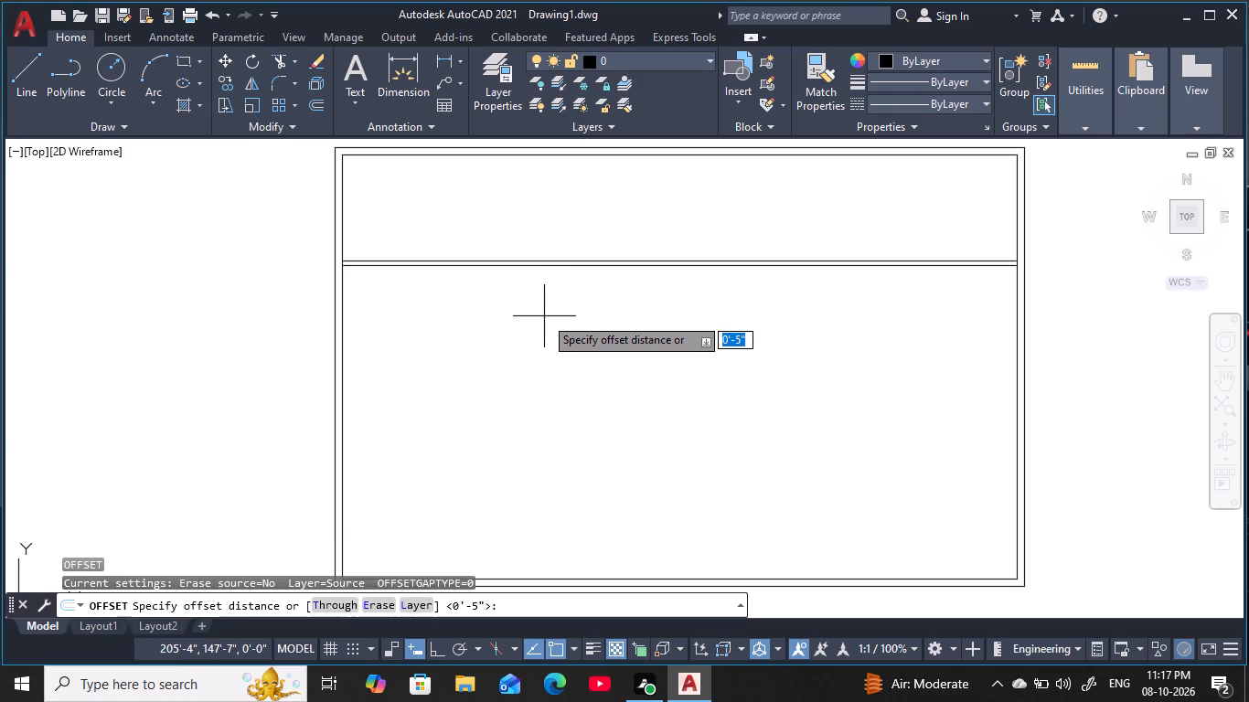
pyautogui.press('1')
pyautogui.press('5')
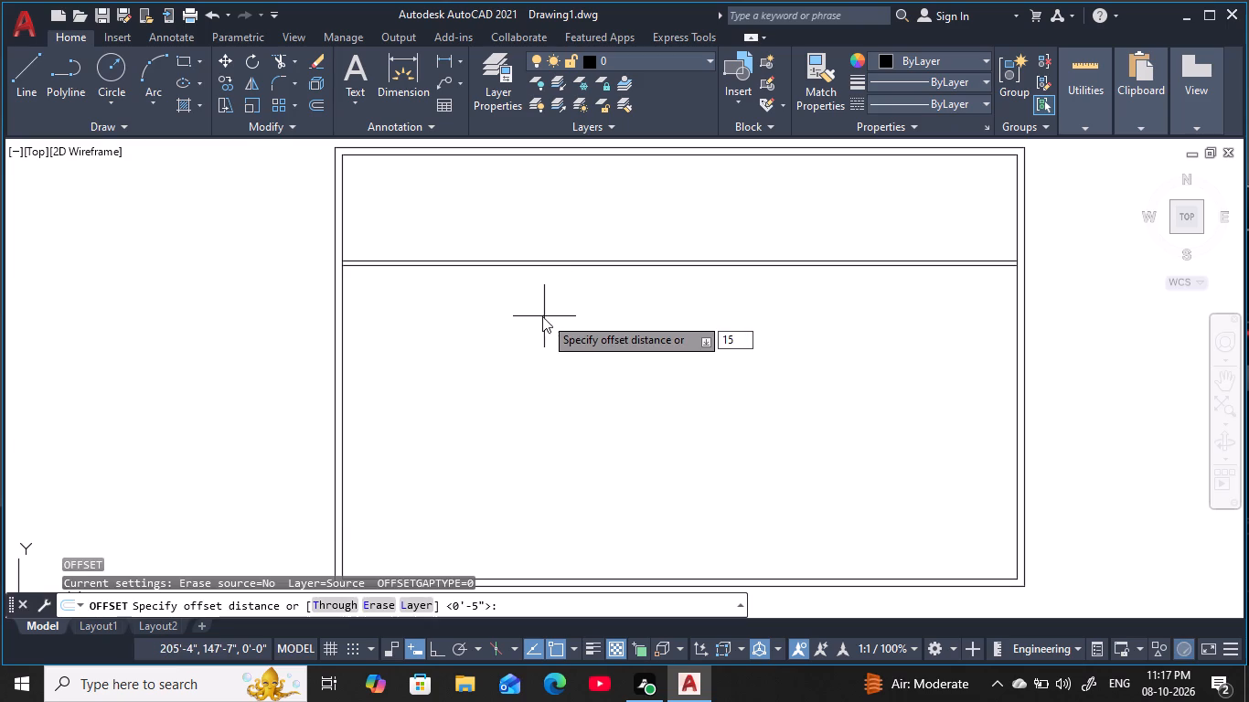
pyautogui.press("'")
pyautogui.press('1')
pyautogui.press('0')
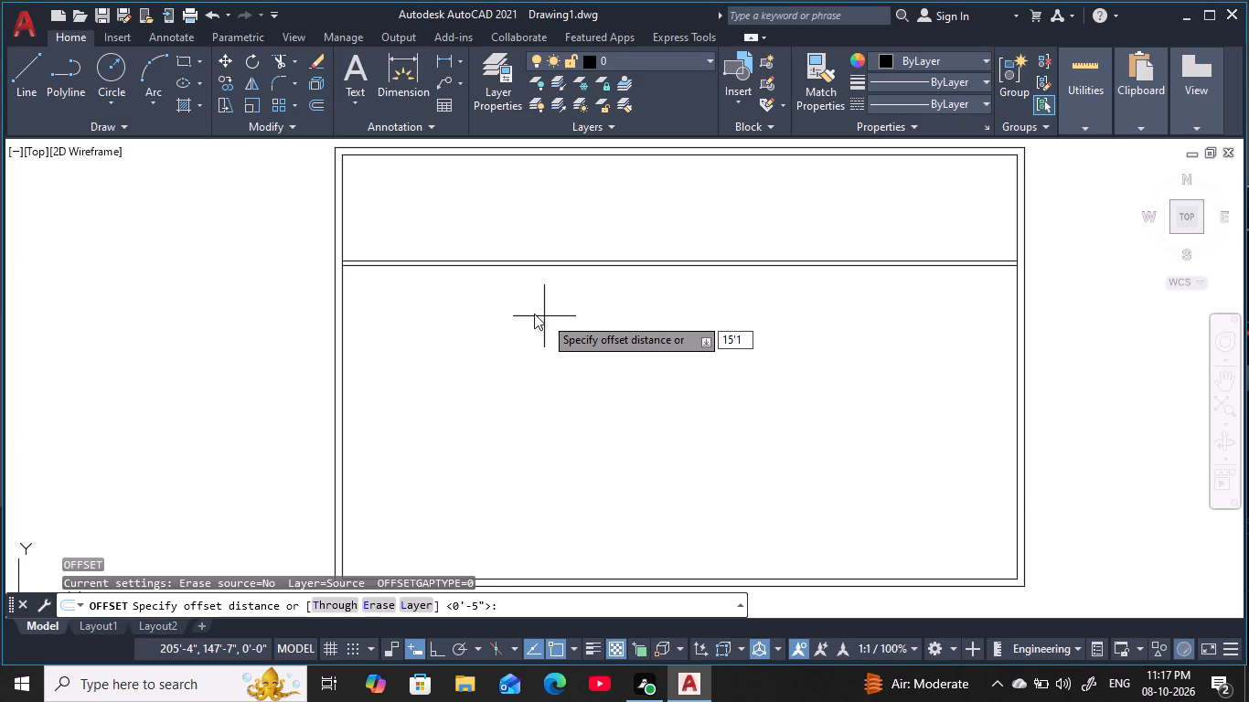
pyautogui.press('space')
pyautogui.click(563, 268)
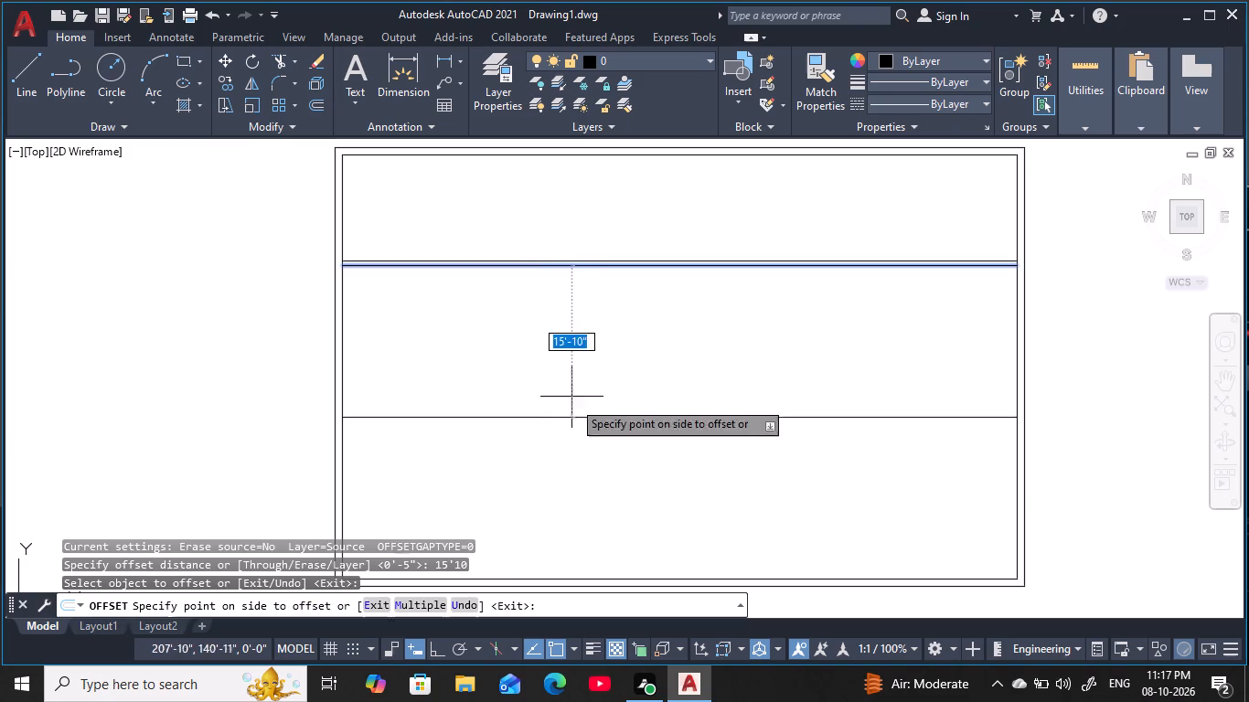
pyautogui.click(582, 467)
pyautogui.moveTo(590, 458); pyautogui.dragTo(598, 420, button='middle')
pyautogui.press('Escape')
pyautogui.press('Escape')
pyautogui.press('Escape')
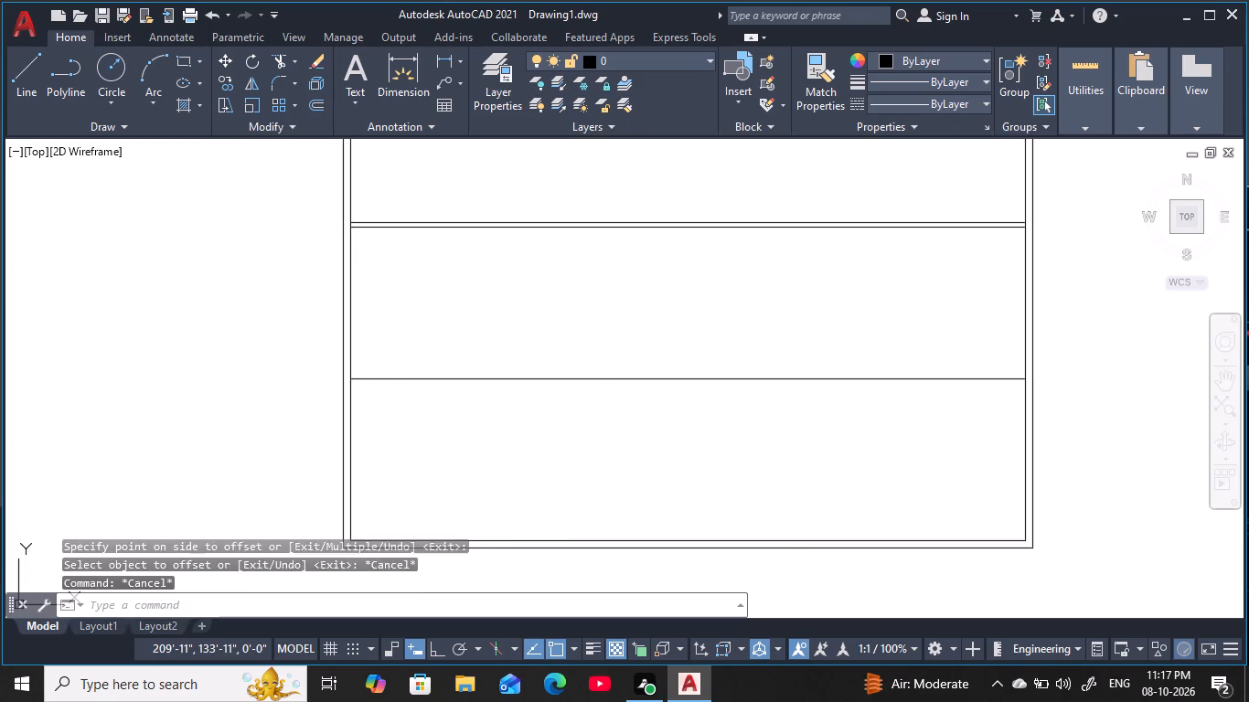
pyautogui.press('Escape')
pyautogui.press('Escape')
# Offset the new horizontal line 5 inches downward to give the second partition wall its thickness.
pyautogui.press('o')
pyautogui.press('space')
pyautogui.write('5')
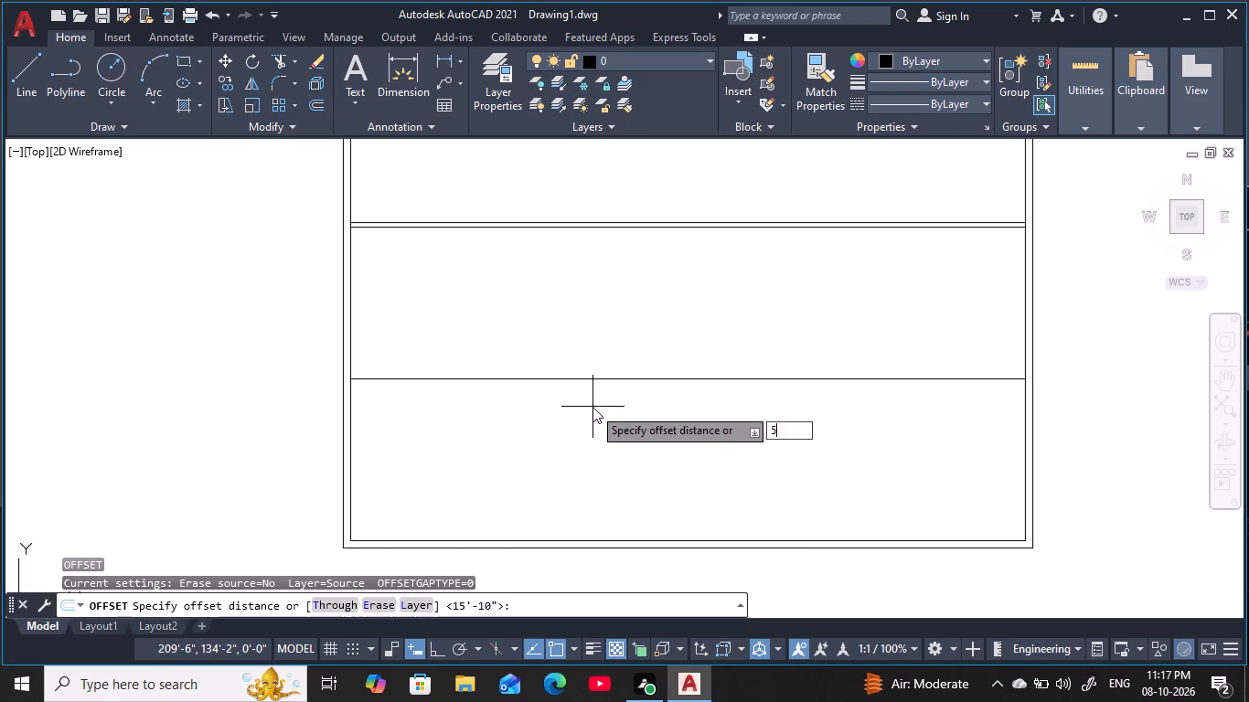
pyautogui.press('space')
pyautogui.click(578, 378)
pyautogui.click(580, 459)
pyautogui.moveTo(590, 451); pyautogui.dragTo(590, 390, button='middle')
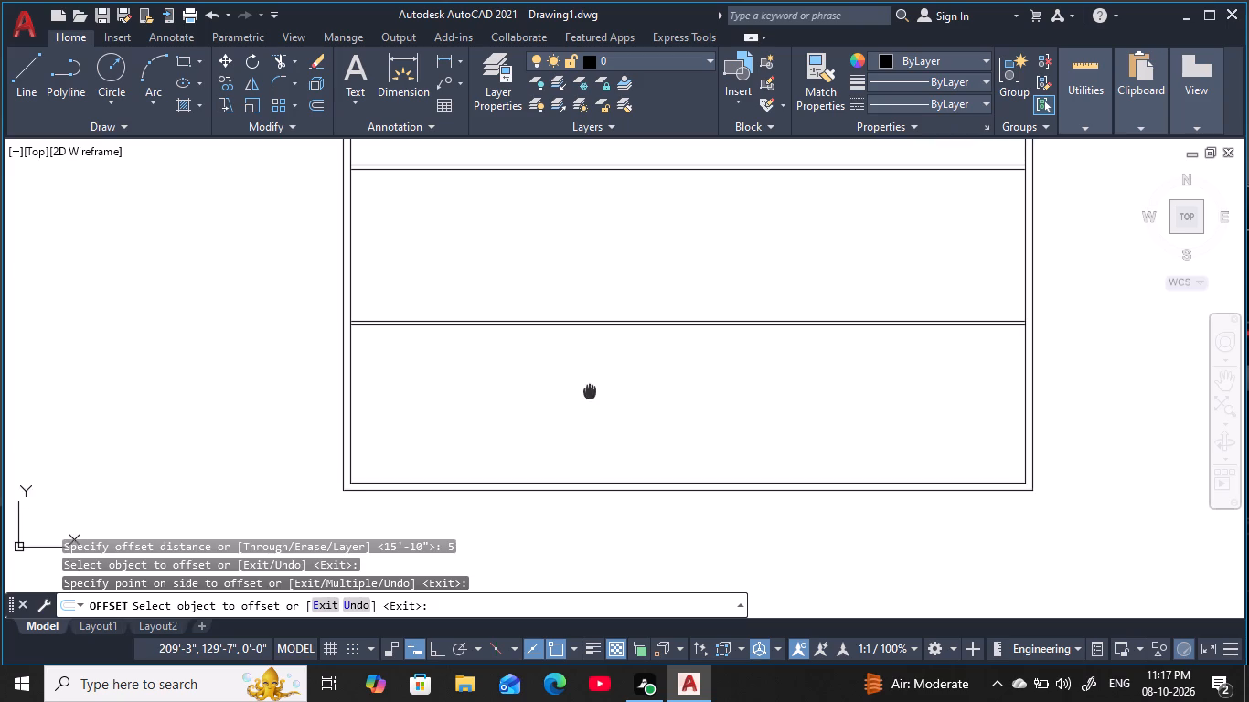
pyautogui.moveTo(590, 390); pyautogui.dragTo(590, 388, button='middle')
pyautogui.press('Escape')
pyautogui.press('Escape')
pyautogui.press('Escape')
pyautogui.press('Escape')
pyautogui.press('Escape')
pyautogui.press('Escape')
pyautogui.press('Escape')
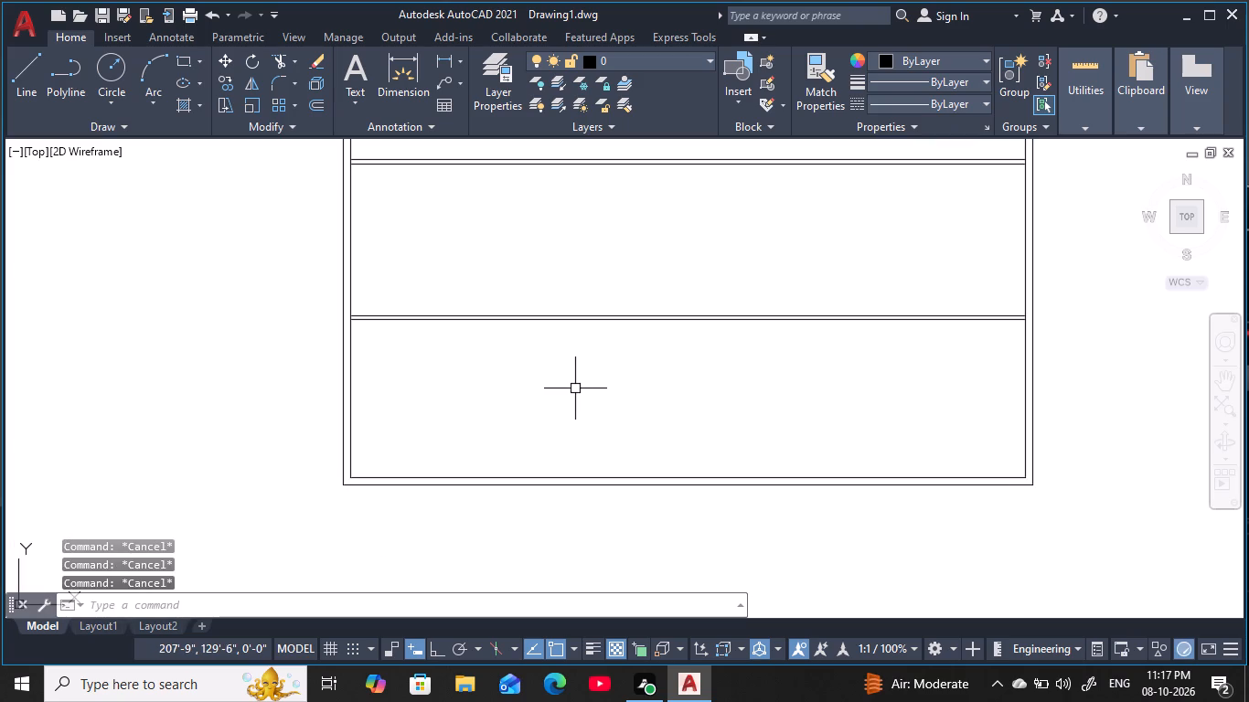
pyautogui.press('Escape')
pyautogui.press('Escape')
pyautogui.press('Escape')
pyautogui.press('Escape')
pyautogui.press('Escape')
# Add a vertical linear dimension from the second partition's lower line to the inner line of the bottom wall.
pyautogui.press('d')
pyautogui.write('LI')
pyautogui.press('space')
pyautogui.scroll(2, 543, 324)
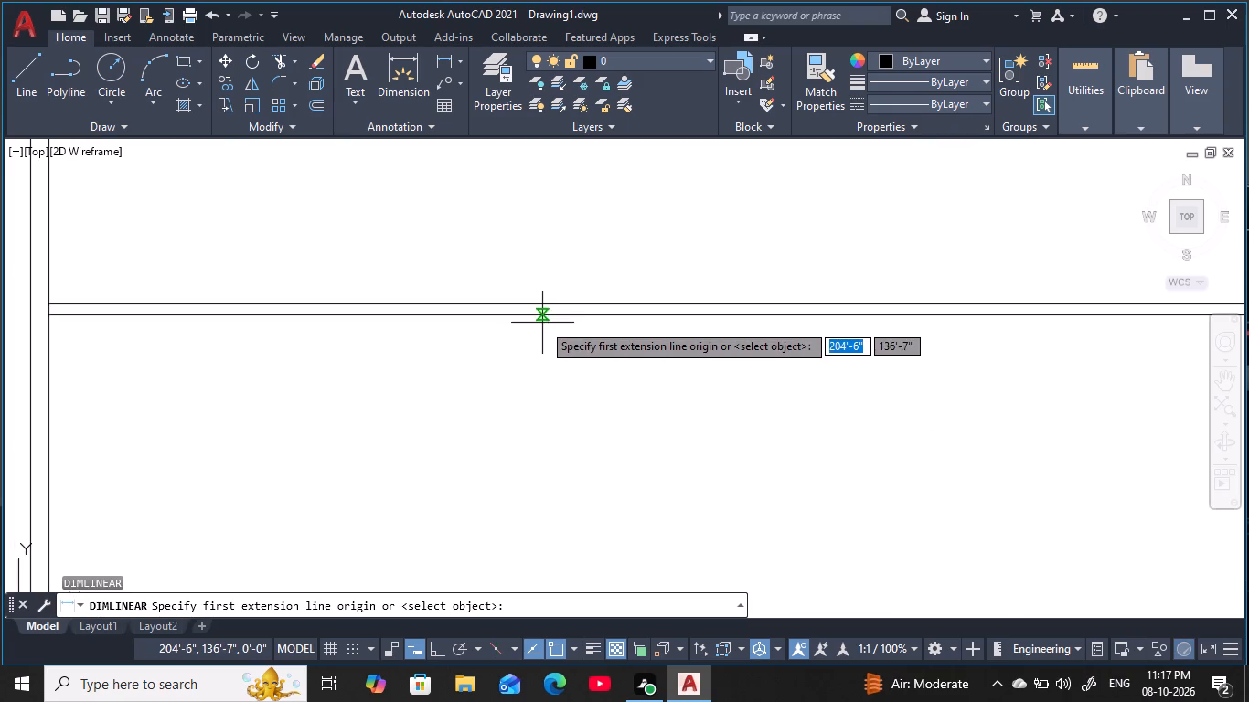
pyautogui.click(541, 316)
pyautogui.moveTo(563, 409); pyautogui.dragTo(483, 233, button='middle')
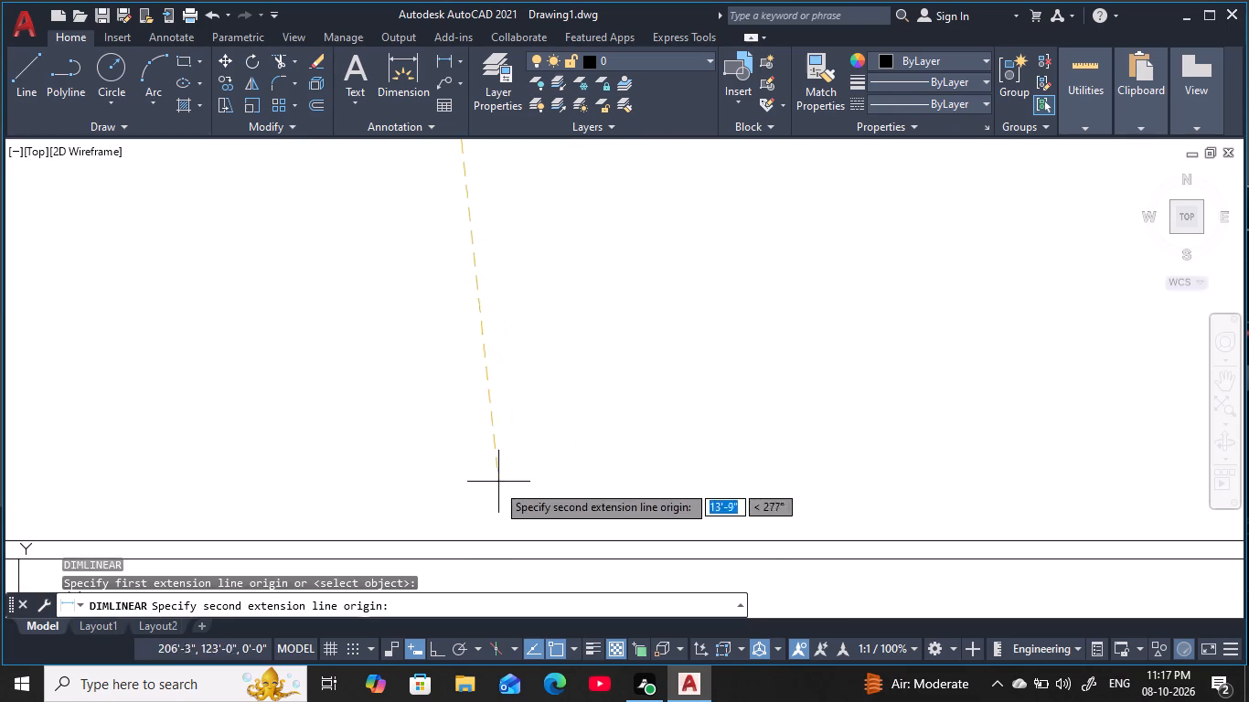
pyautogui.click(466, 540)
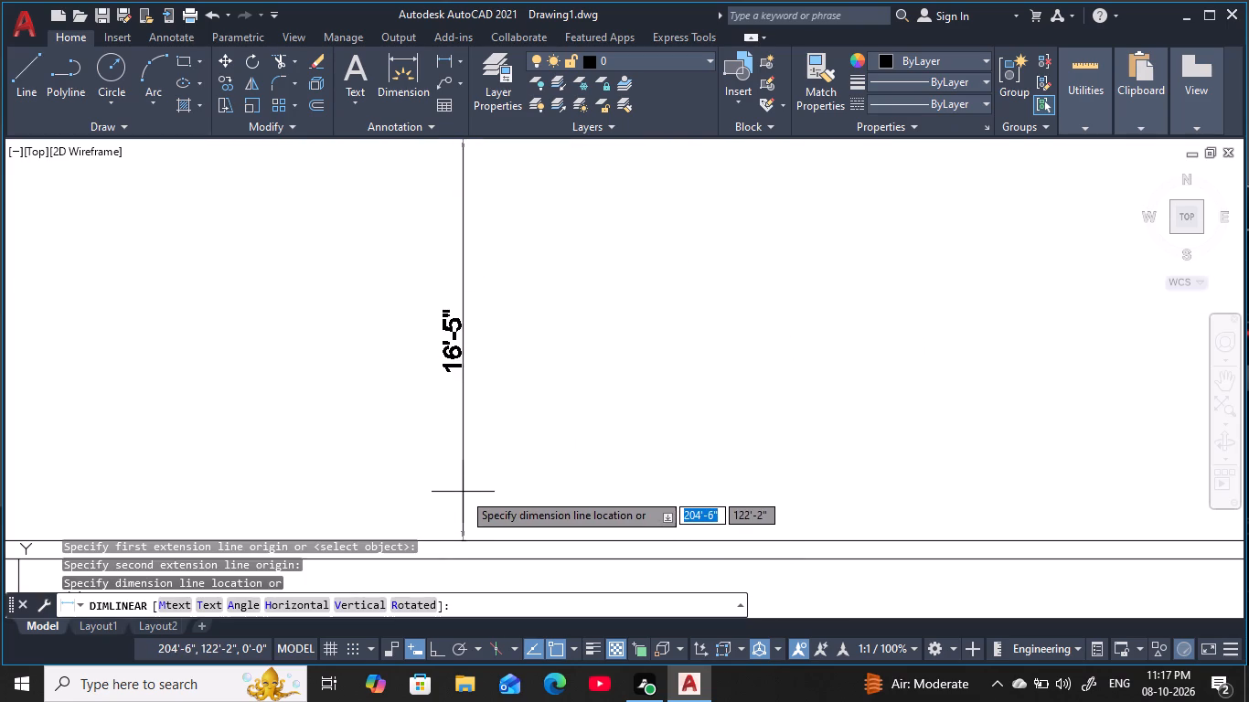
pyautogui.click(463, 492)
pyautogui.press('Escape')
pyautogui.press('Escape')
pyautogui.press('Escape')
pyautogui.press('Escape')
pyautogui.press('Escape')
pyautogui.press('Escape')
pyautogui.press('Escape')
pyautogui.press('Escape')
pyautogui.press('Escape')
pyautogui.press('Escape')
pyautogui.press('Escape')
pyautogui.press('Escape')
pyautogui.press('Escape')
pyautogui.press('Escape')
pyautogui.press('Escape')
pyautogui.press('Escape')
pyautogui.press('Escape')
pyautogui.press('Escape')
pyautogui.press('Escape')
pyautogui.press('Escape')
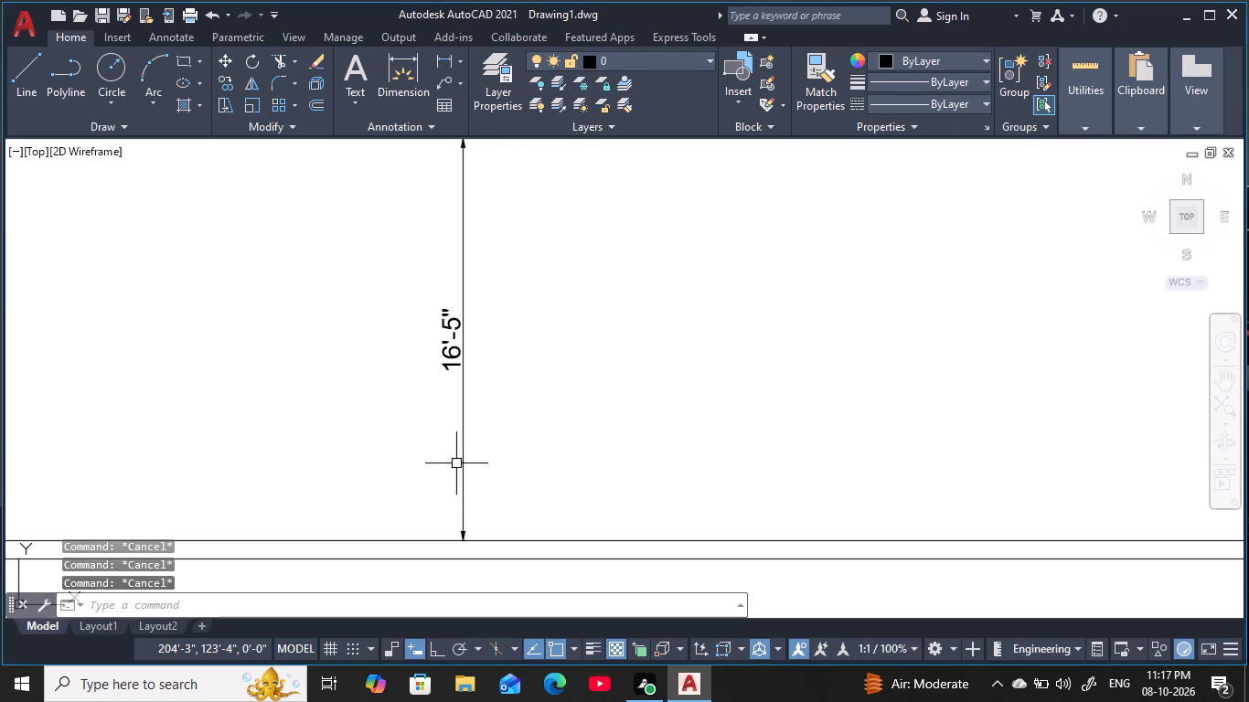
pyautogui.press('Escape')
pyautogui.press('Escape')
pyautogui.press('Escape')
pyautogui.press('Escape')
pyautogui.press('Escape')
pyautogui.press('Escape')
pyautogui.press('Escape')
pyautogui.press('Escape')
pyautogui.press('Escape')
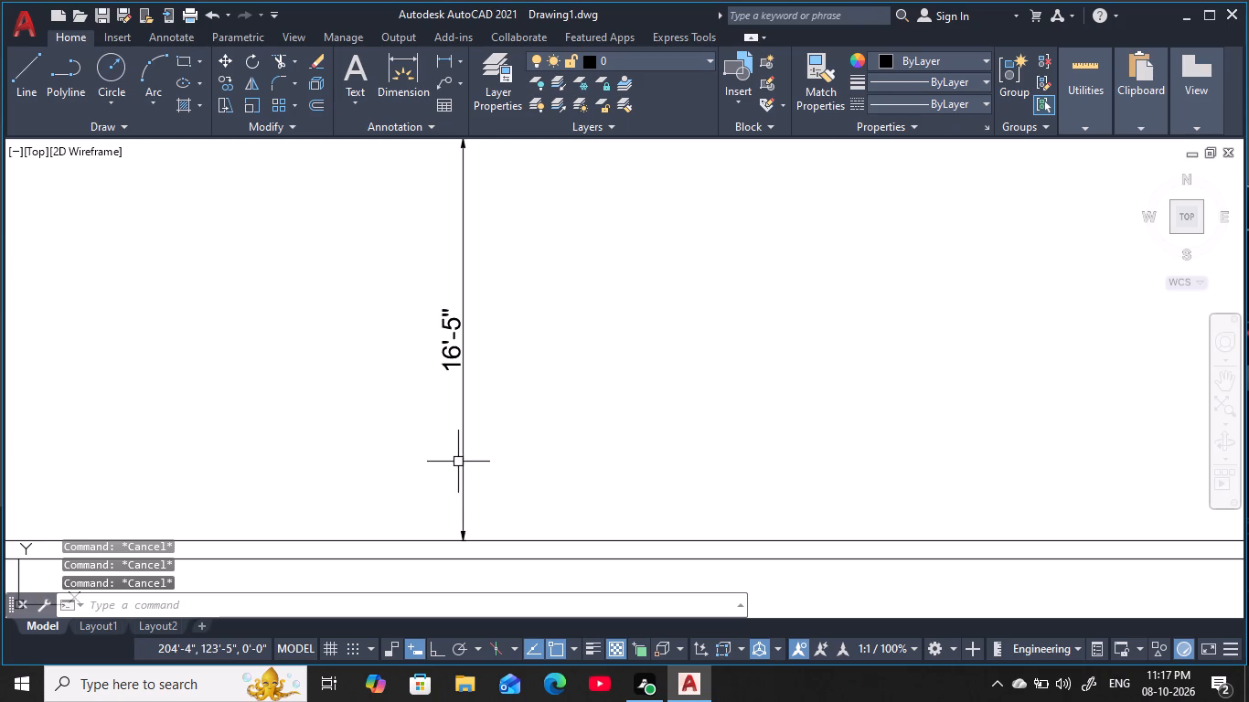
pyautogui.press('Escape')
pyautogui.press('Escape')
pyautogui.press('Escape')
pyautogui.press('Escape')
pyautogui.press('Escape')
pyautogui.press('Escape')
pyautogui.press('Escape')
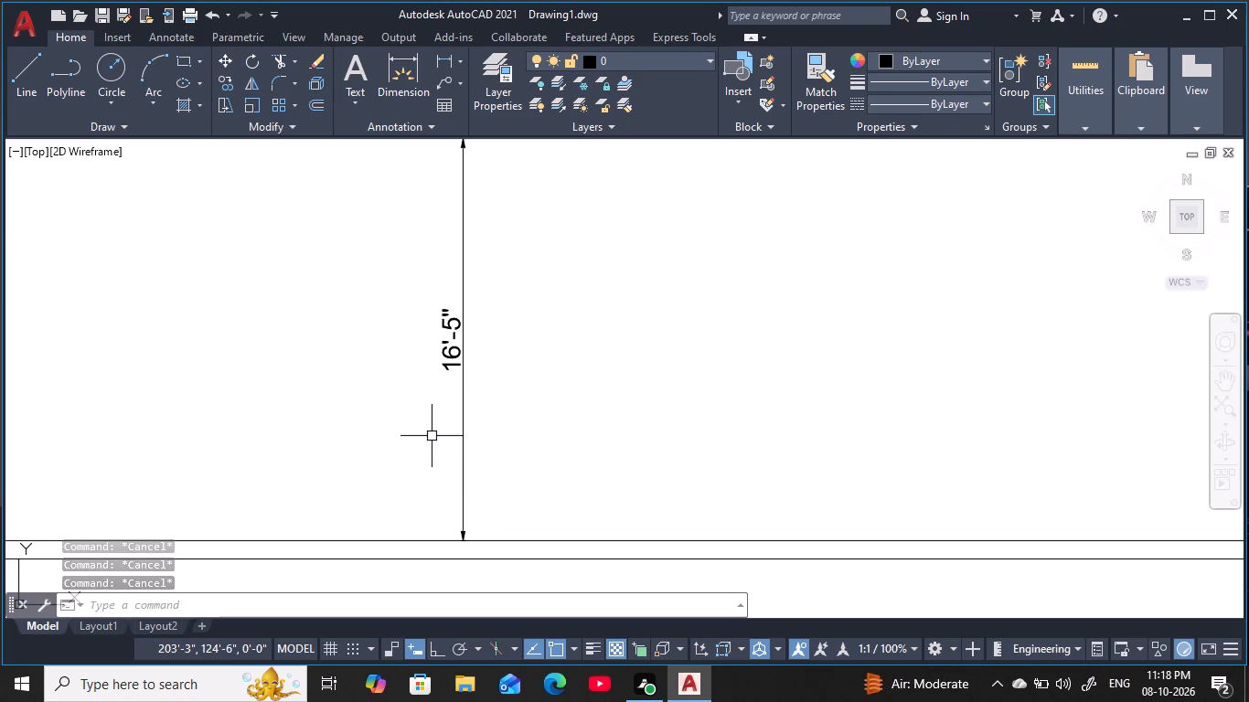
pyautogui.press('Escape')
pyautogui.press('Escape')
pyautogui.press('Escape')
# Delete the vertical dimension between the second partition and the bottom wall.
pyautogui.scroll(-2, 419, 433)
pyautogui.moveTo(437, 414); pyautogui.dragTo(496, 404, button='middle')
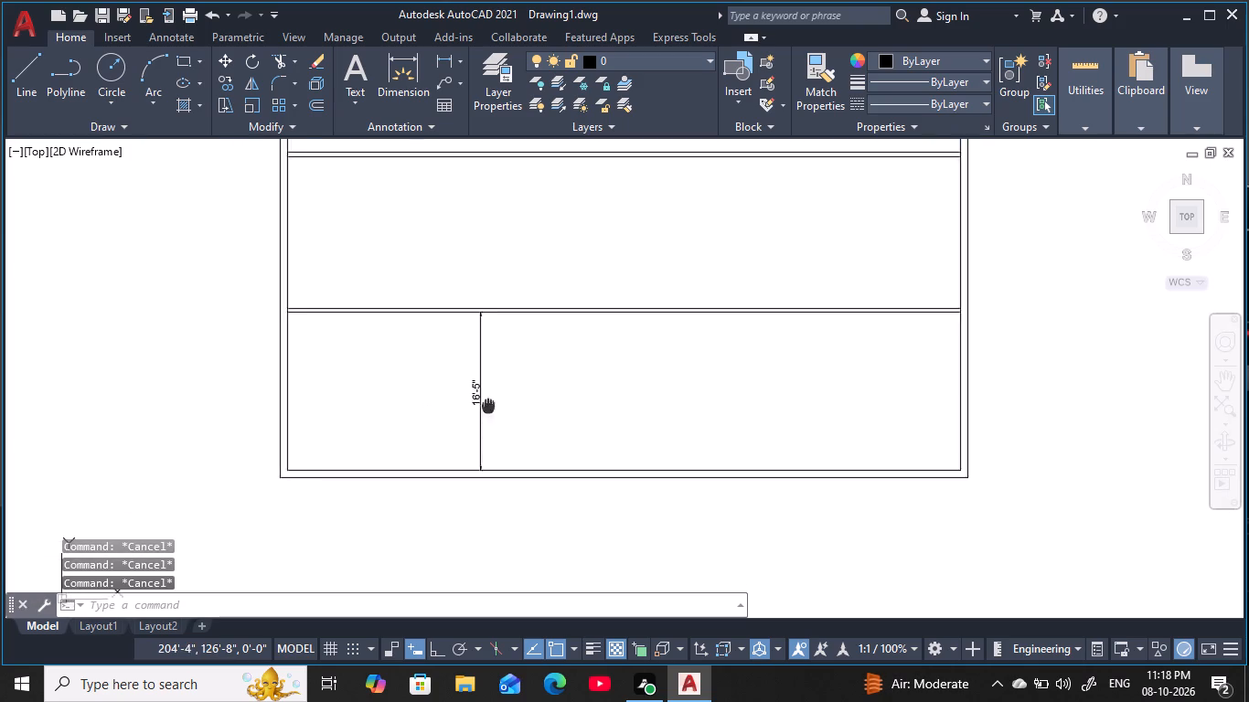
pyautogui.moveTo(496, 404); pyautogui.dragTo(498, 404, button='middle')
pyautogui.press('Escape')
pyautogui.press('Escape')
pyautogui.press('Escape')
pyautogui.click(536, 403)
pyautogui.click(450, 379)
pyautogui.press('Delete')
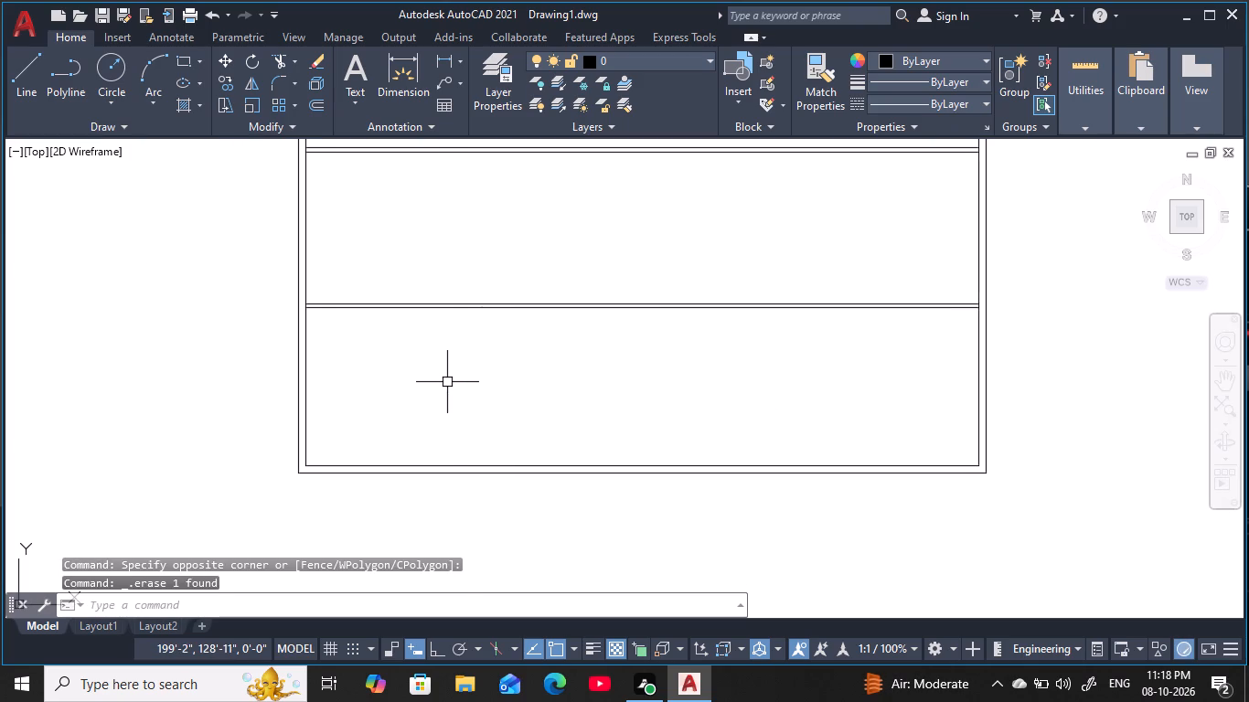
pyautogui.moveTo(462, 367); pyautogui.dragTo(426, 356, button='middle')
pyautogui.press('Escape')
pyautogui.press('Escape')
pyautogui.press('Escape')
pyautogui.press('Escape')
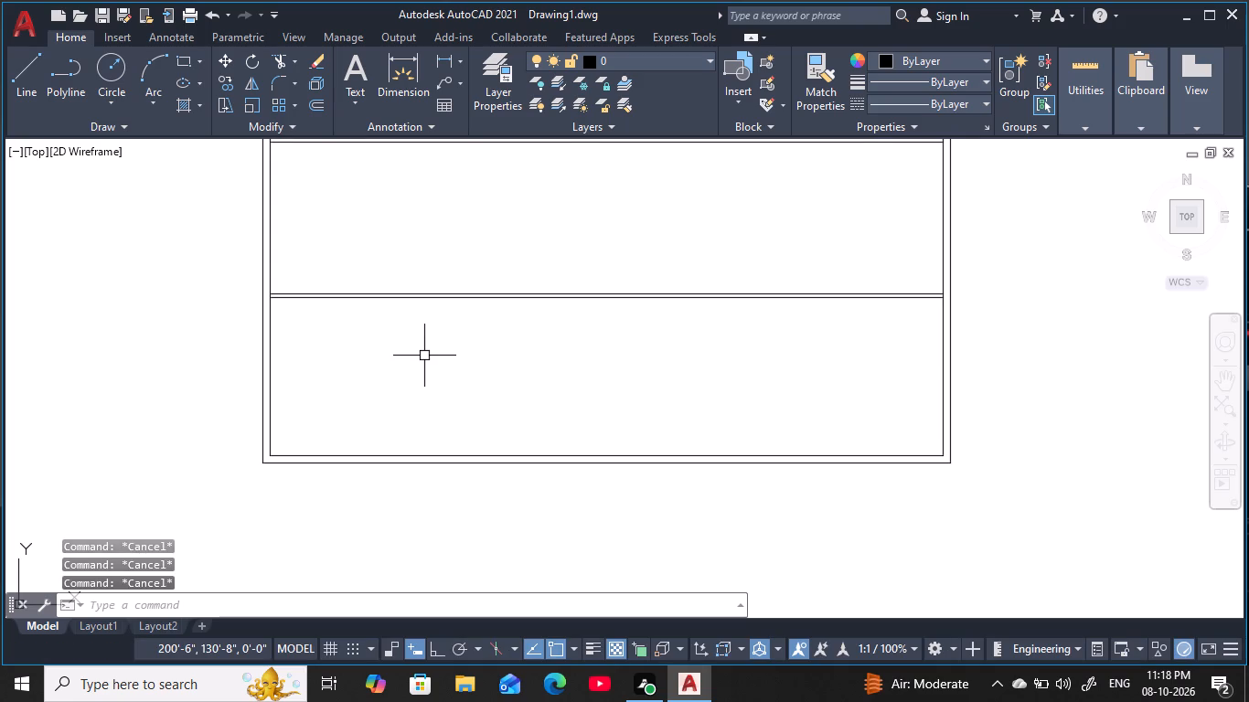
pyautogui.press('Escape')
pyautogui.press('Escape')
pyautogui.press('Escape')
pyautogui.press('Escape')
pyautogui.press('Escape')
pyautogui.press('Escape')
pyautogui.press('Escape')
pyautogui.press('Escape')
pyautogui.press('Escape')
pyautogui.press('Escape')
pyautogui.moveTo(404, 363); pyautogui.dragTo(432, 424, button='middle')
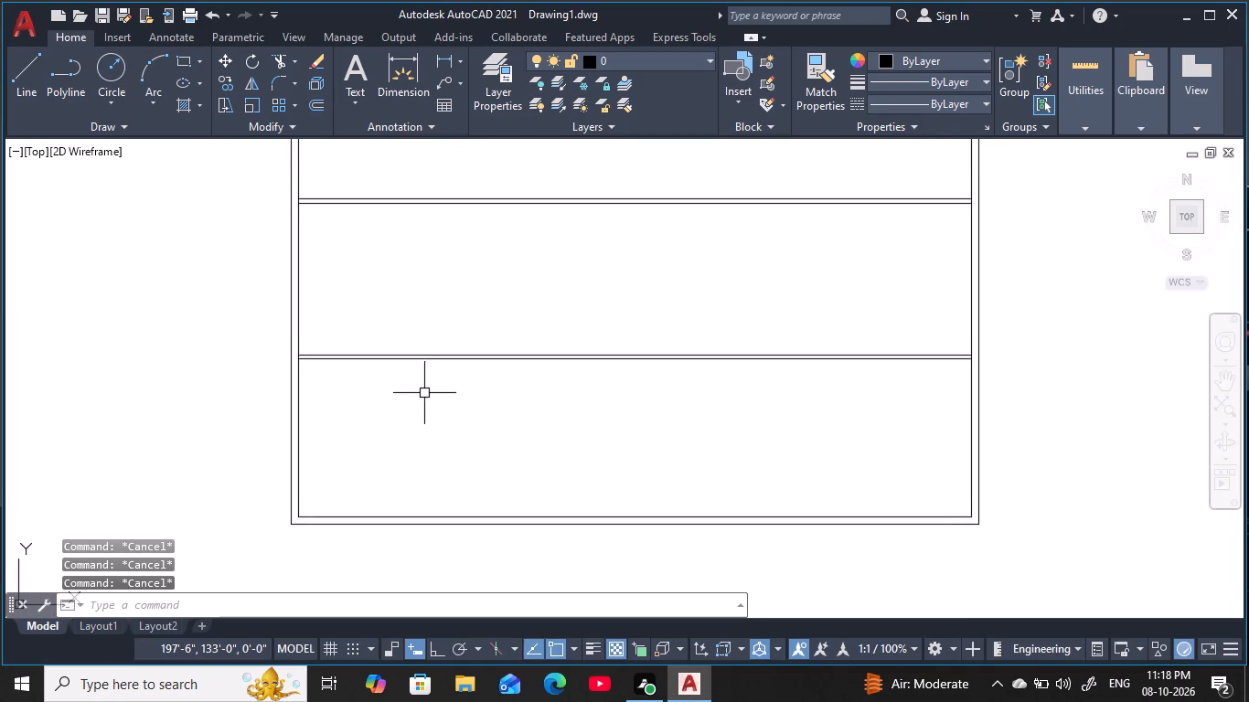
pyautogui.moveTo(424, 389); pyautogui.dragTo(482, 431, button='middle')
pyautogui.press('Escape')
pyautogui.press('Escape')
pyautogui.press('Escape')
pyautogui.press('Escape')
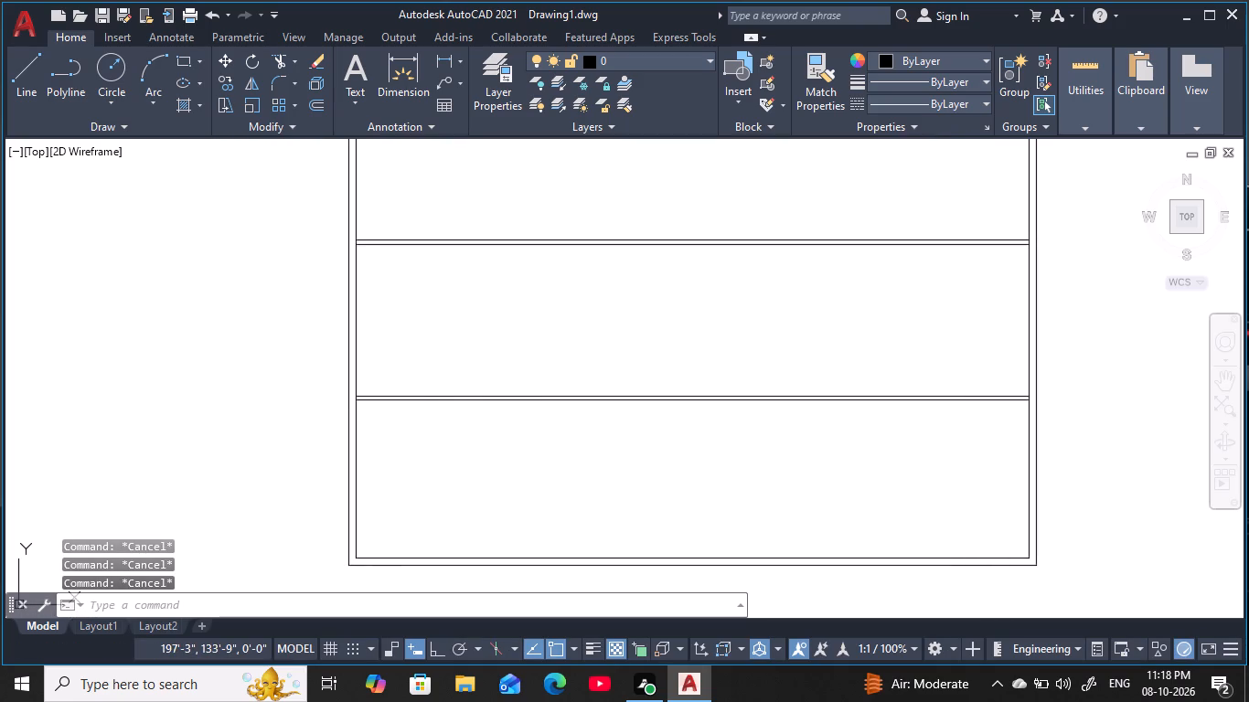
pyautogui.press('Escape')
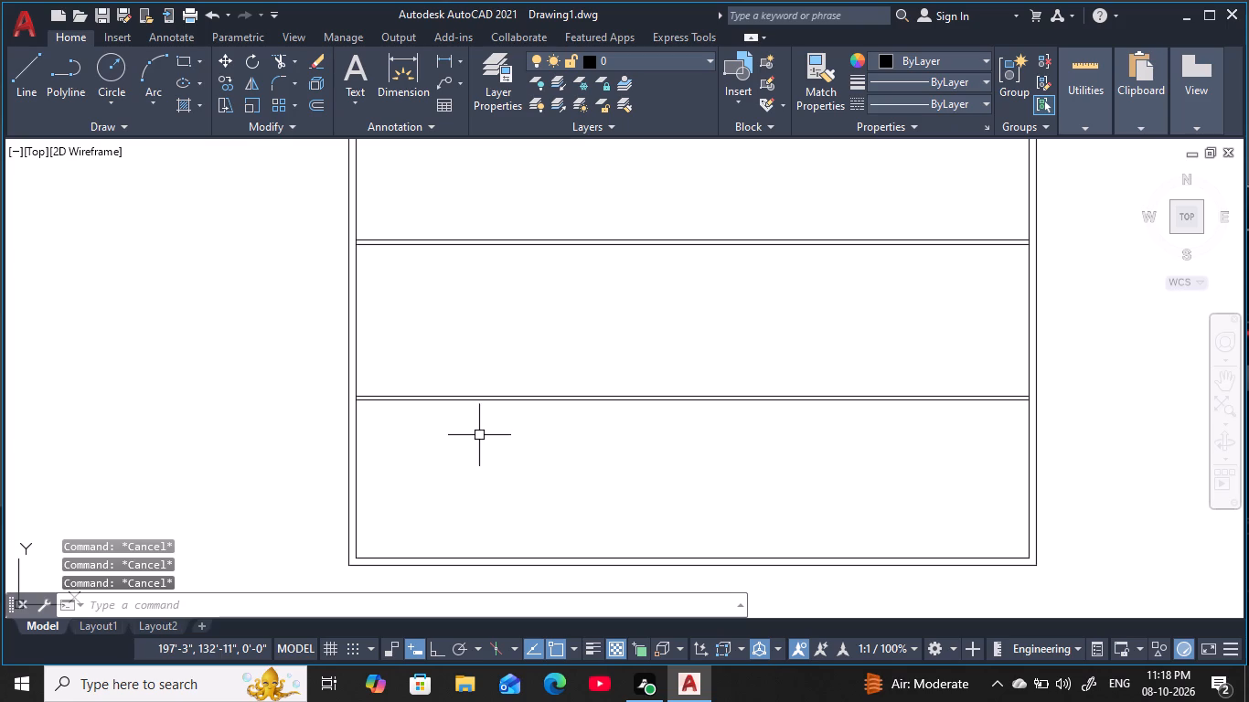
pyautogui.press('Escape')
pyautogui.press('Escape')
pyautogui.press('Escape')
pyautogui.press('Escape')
# Offset the upper line of the lower horizontal partition 5'6" upward.
pyautogui.press('o')
pyautogui.press('space')
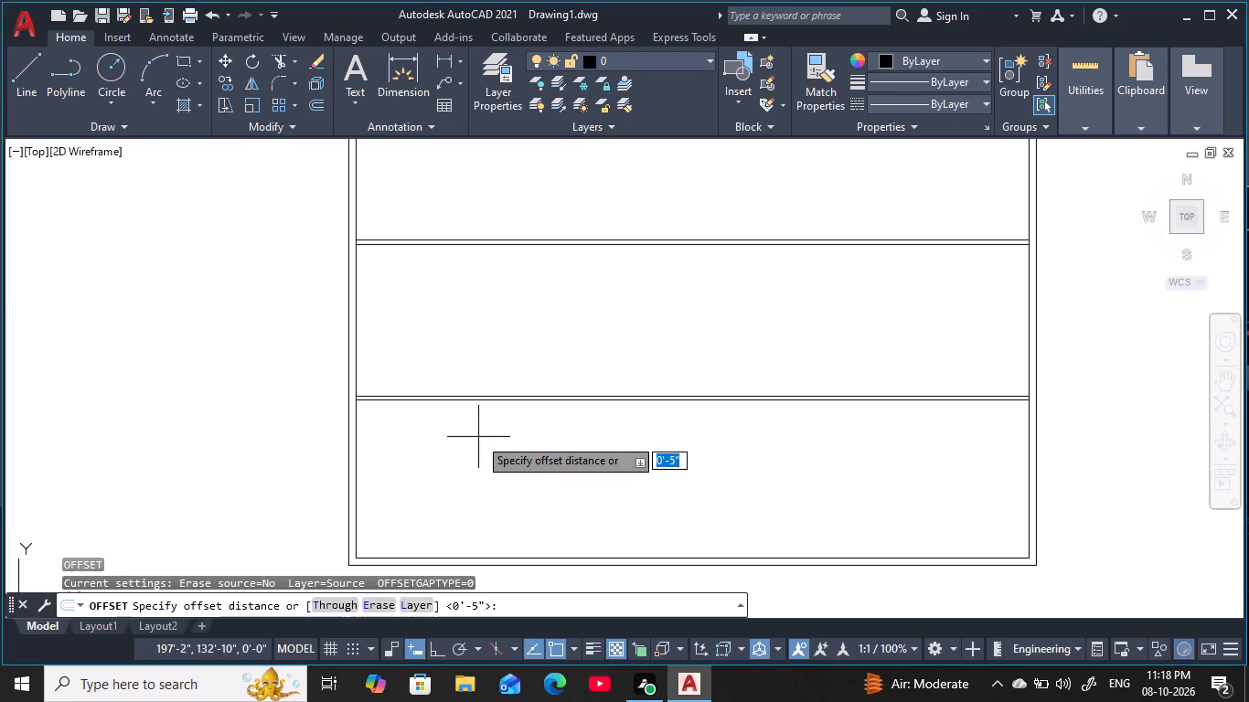
pyautogui.press('5')
pyautogui.press("'")
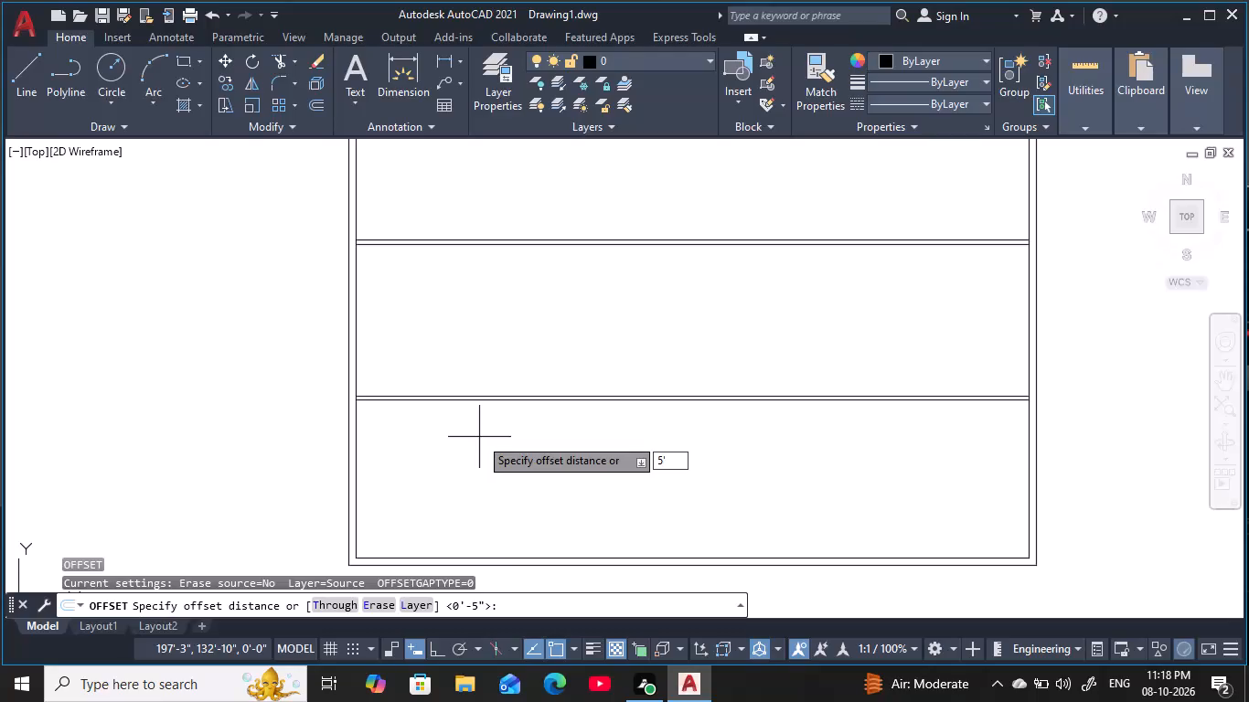
pyautogui.press('6')
pyautogui.press('space')
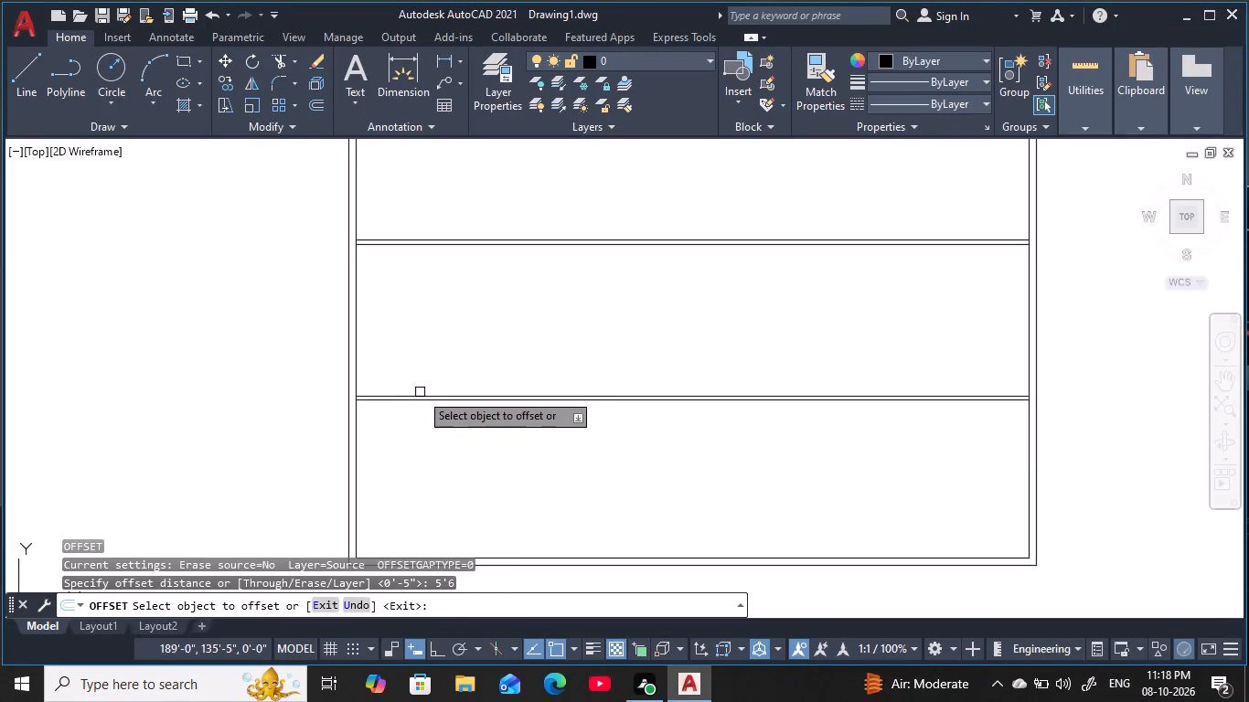
pyautogui.scroll(-1, 434, 356)
pyautogui.moveTo(437, 356); pyautogui.dragTo(439, 373, button='middle')
pyautogui.scroll(3, 435, 388)
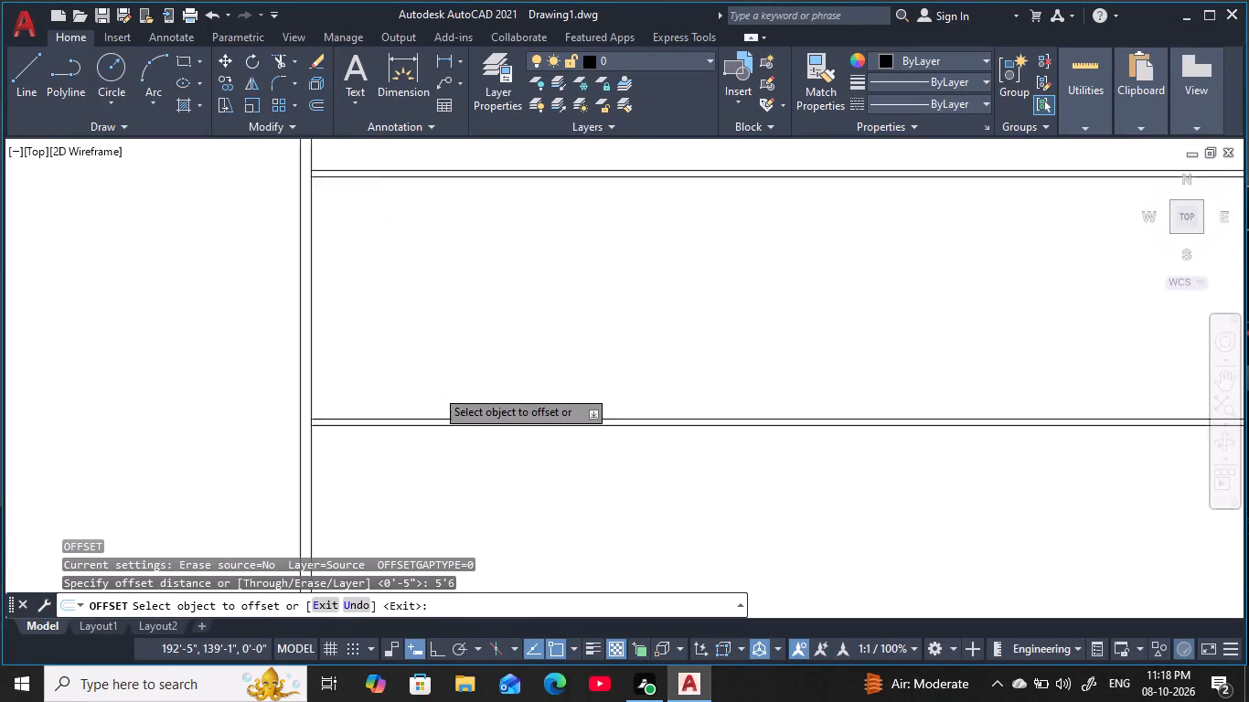
pyautogui.click(422, 439)
pyautogui.click(447, 261)
pyautogui.press('Escape')
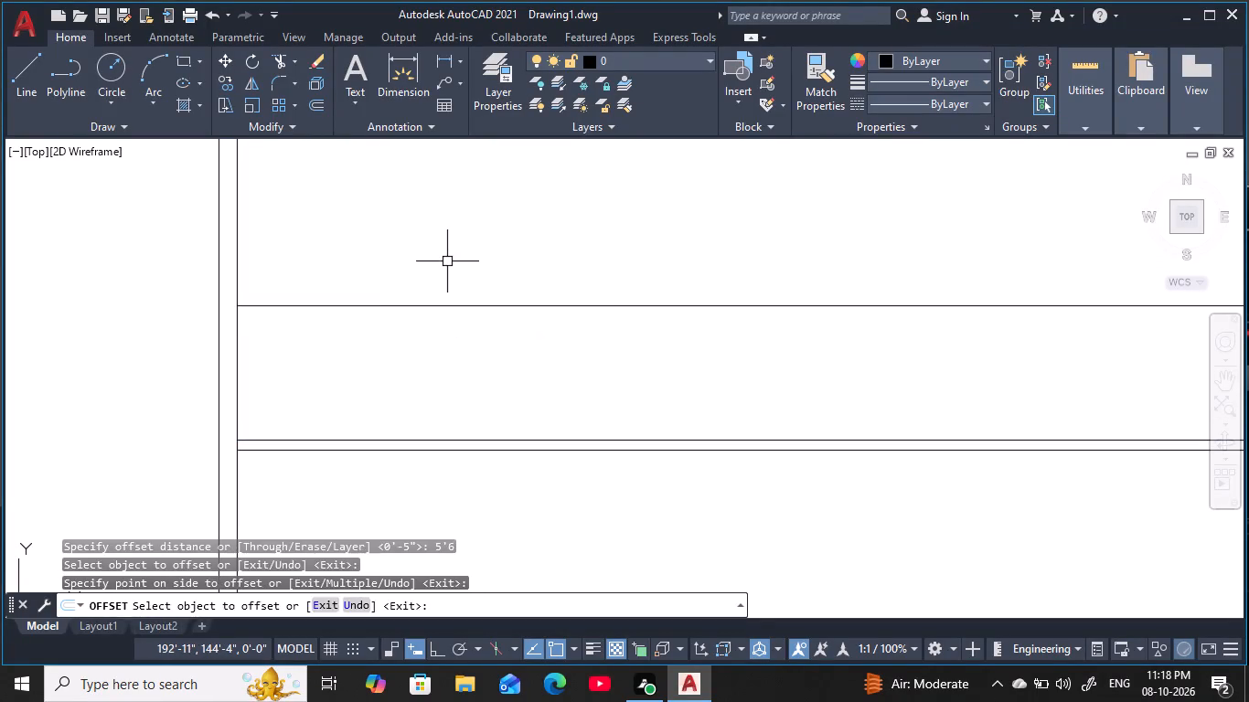
pyautogui.press('Escape')
pyautogui.press('Escape')
pyautogui.press('Escape')
pyautogui.press('Escape')
pyautogui.press('Escape')
# Offset the new horizontal line 5 inches upward to give the middle partition wall its thickness.
pyautogui.write('O')
pyautogui.press('space')
pyautogui.write('5')
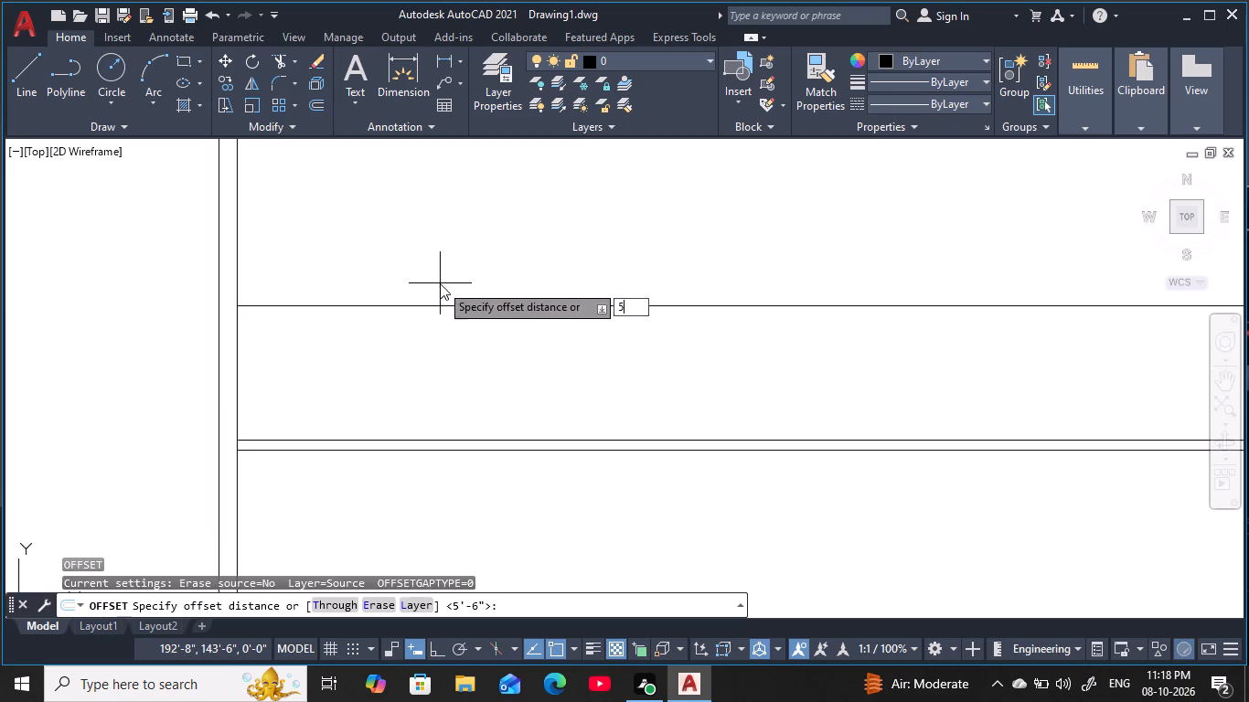
pyautogui.press('space')
pyautogui.click(445, 305)
pyautogui.click(443, 231)
pyautogui.scroll(-2, 452, 241)
pyautogui.moveTo(455, 244); pyautogui.dragTo(452, 270, button='middle')
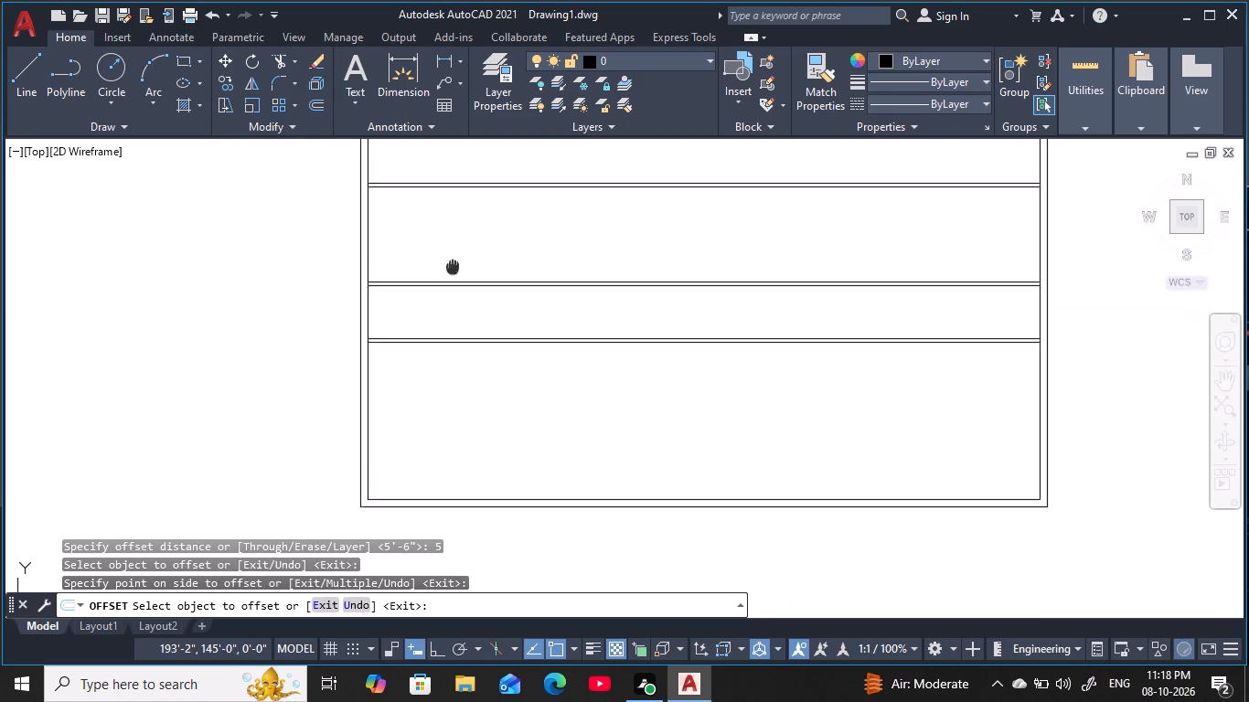
pyautogui.moveTo(452, 270); pyautogui.dragTo(446, 296, button='middle')
pyautogui.press('Escape')
pyautogui.press('Escape')
pyautogui.press('Escape')
pyautogui.press('Escape')
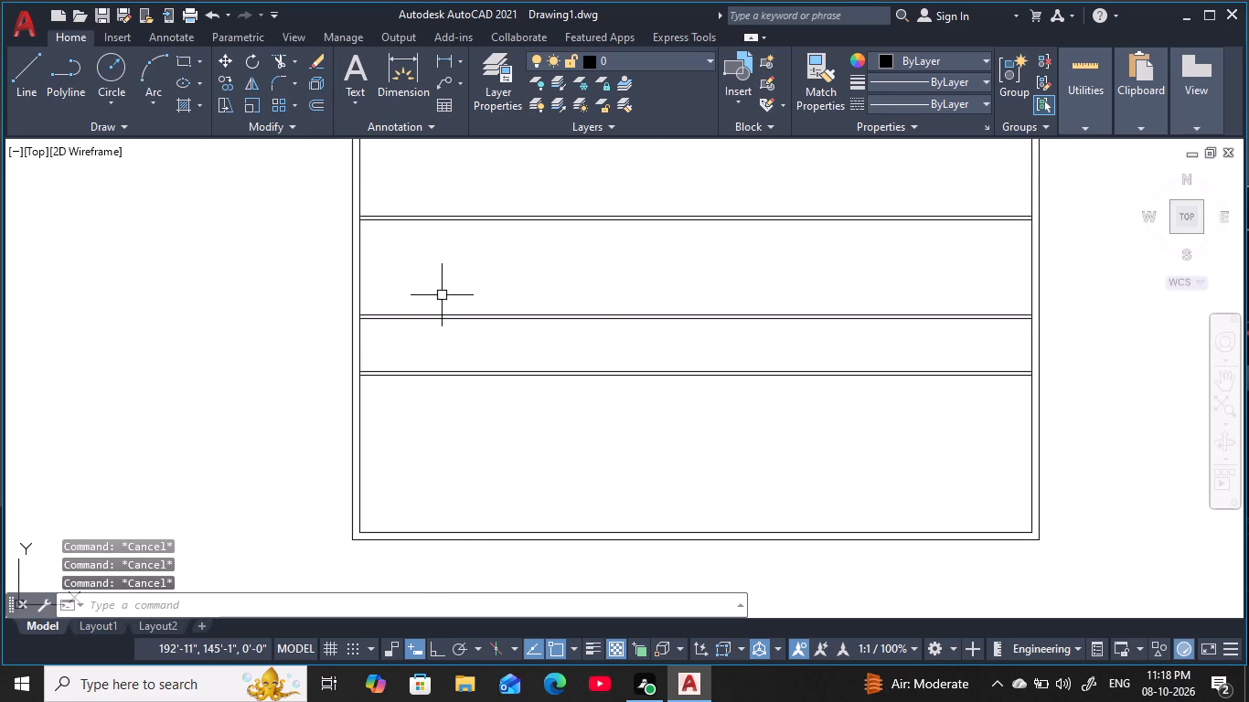
pyautogui.press('Escape')
pyautogui.press('Escape')
pyautogui.press('Escape')
pyautogui.press('Escape')
pyautogui.press('Escape')
pyautogui.press('Escape')
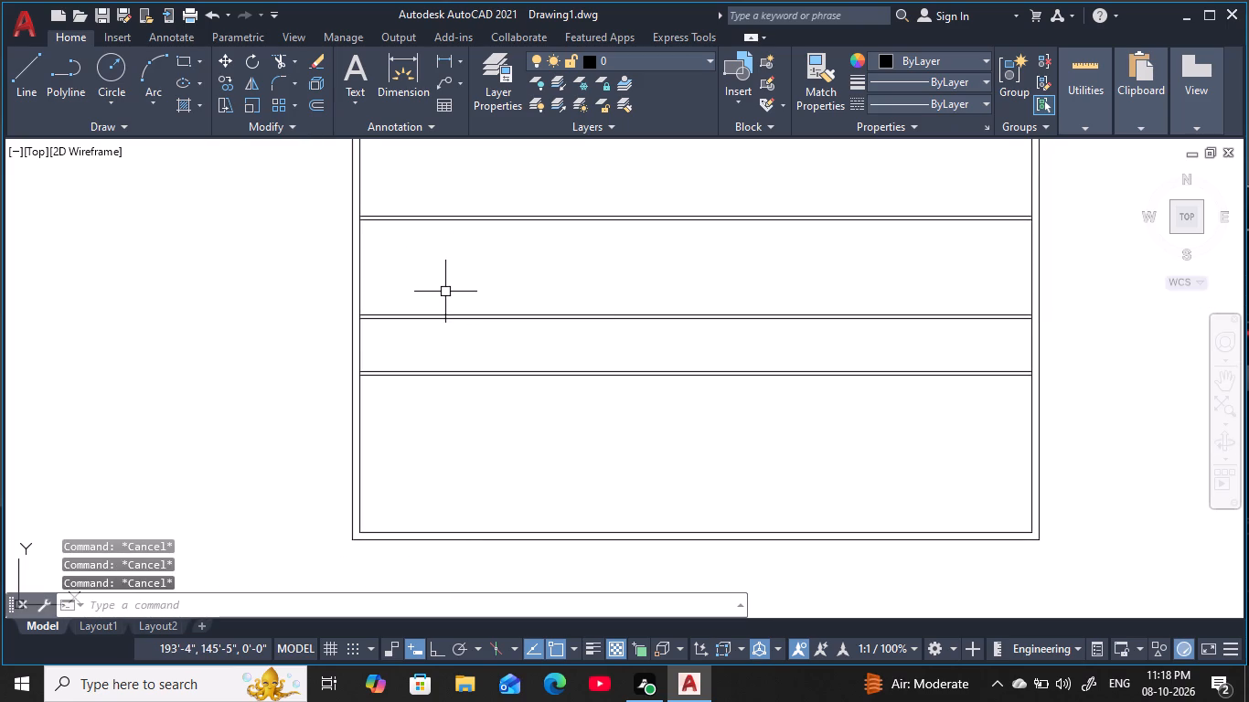
# Offset the inner line of the left wall 11'6" to the right.
pyautogui.press('o')
pyautogui.press('space')
pyautogui.write('11')
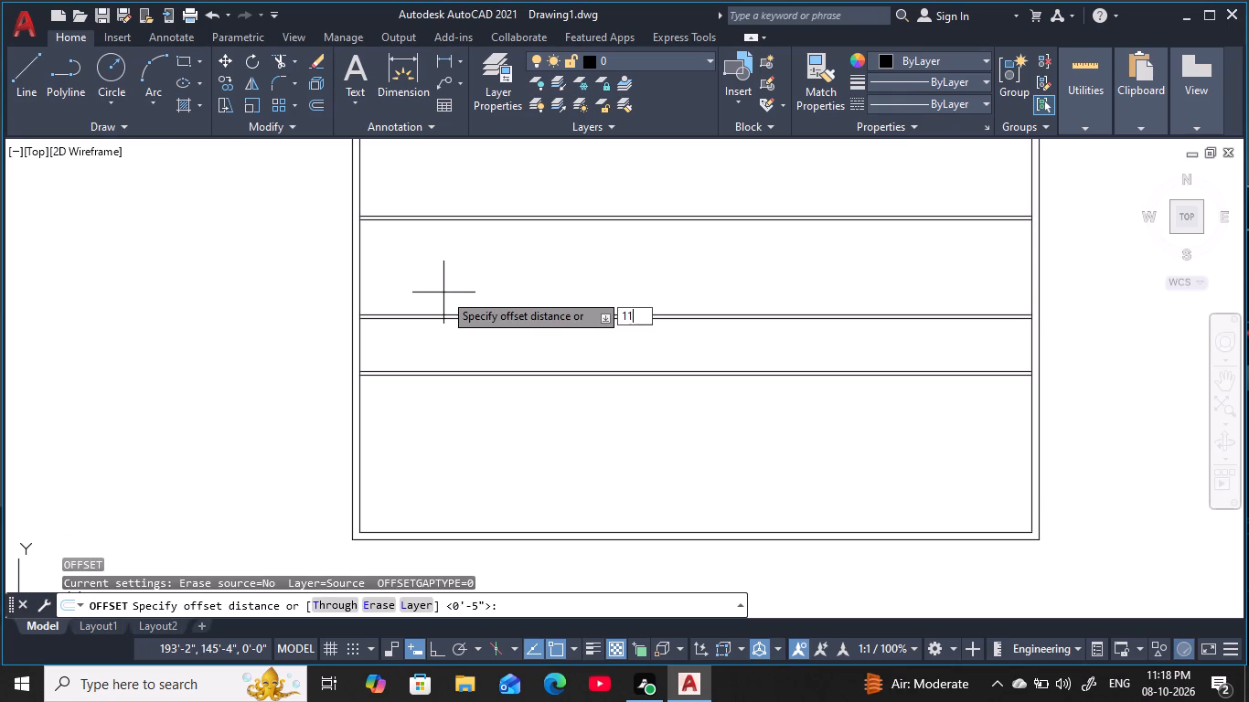
pyautogui.press("'")
pyautogui.write('6')
pyautogui.press('space')
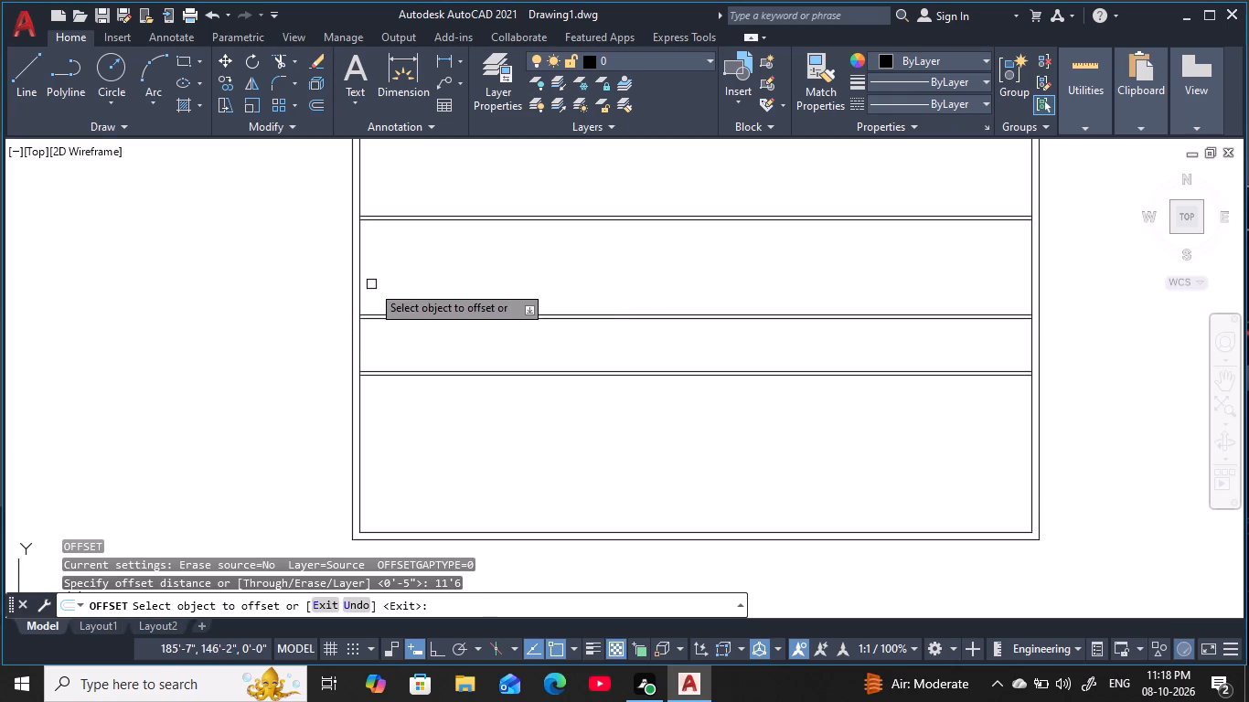
pyautogui.click(363, 294)
pyautogui.click(646, 284)
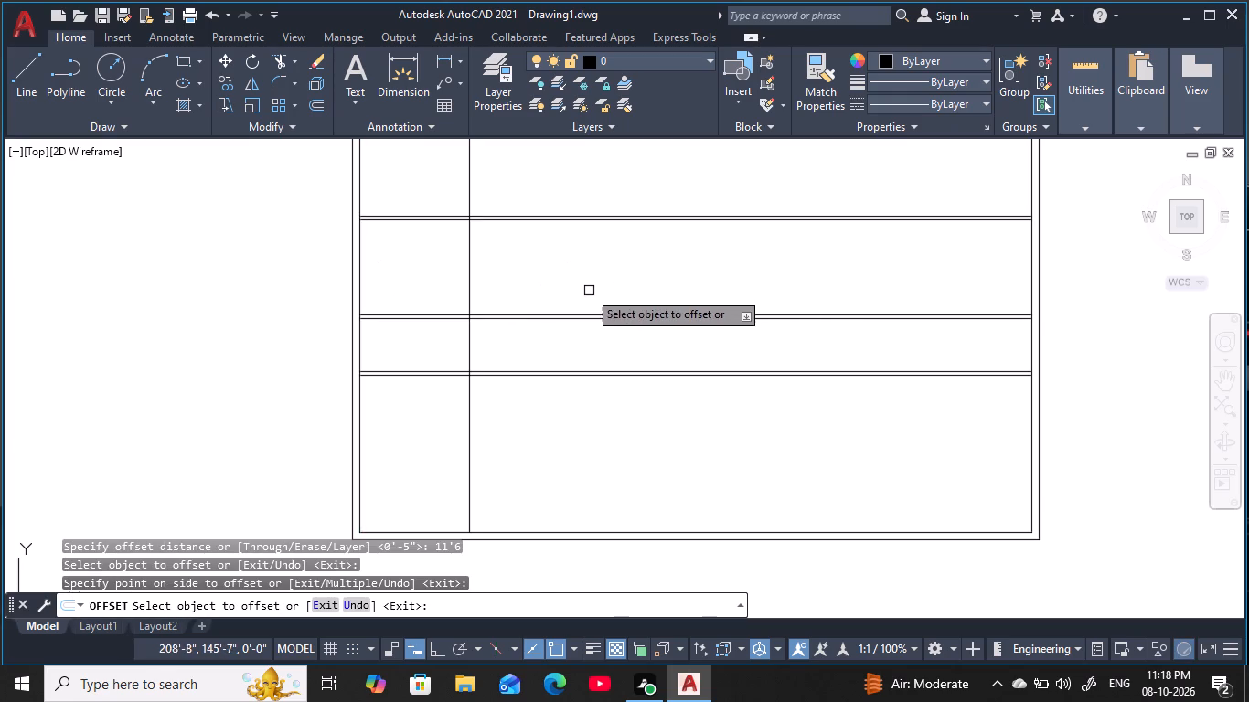
pyautogui.press('Escape')
pyautogui.press('Escape')
pyautogui.press('Escape')
pyautogui.press('Escape')
pyautogui.press('Escape')
# Offset the new vertical line 5 inches to the right to give the partition its thickness.
pyautogui.press('space')
pyautogui.press('5')
pyautogui.press('5')
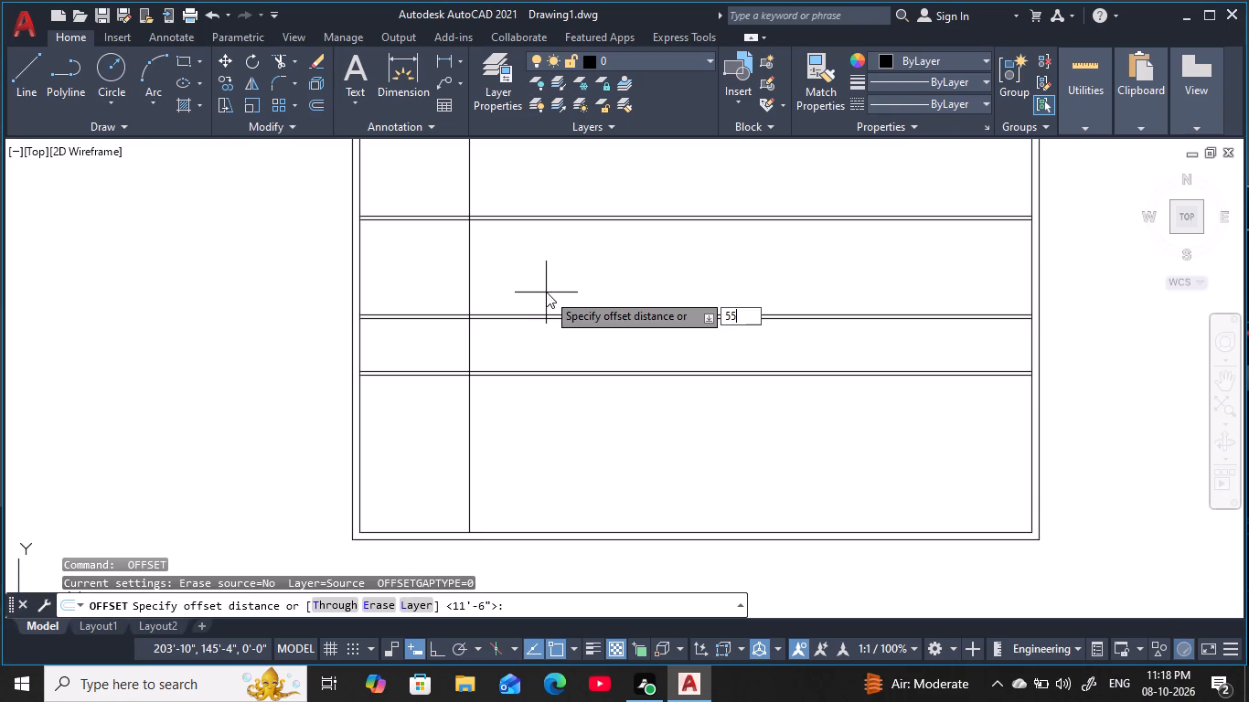
pyautogui.press('BackSpace')
pyautogui.press('space')
pyautogui.click(469, 284)
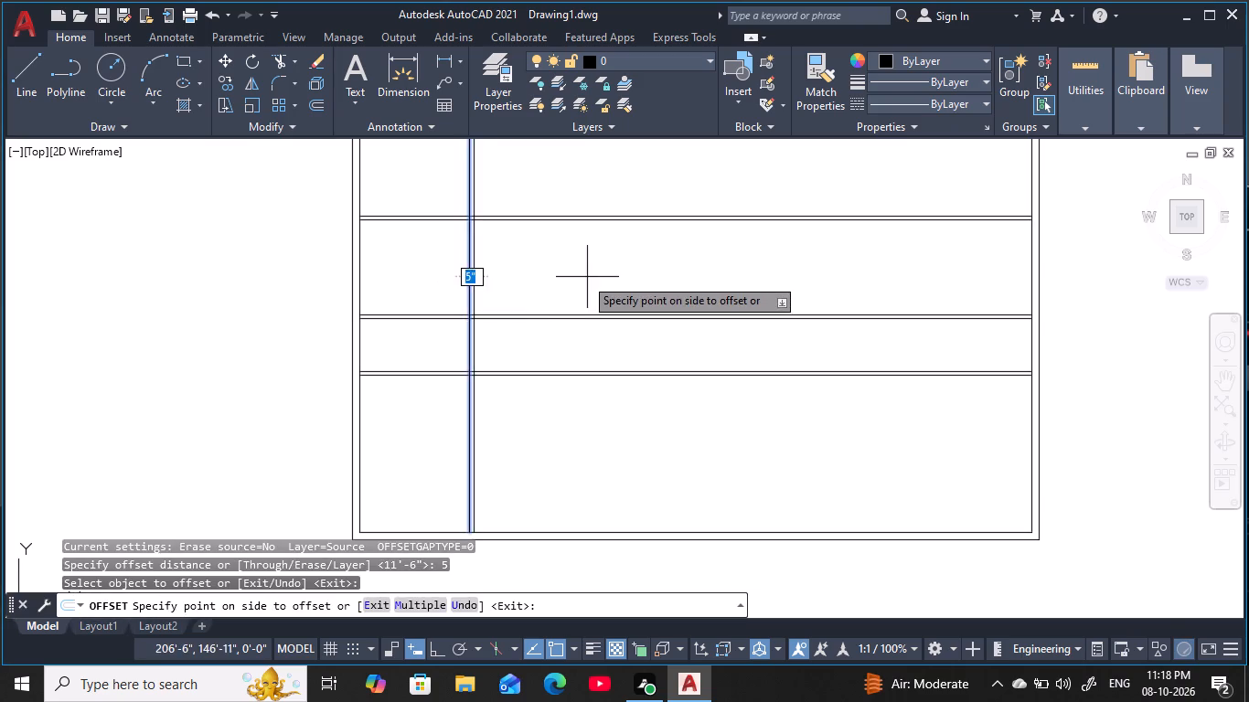
pyautogui.click(590, 276)
pyautogui.scroll(-1, 592, 277)
pyautogui.moveTo(594, 279); pyautogui.dragTo(575, 304, button='middle')
pyautogui.press('Escape')
pyautogui.press('Escape')
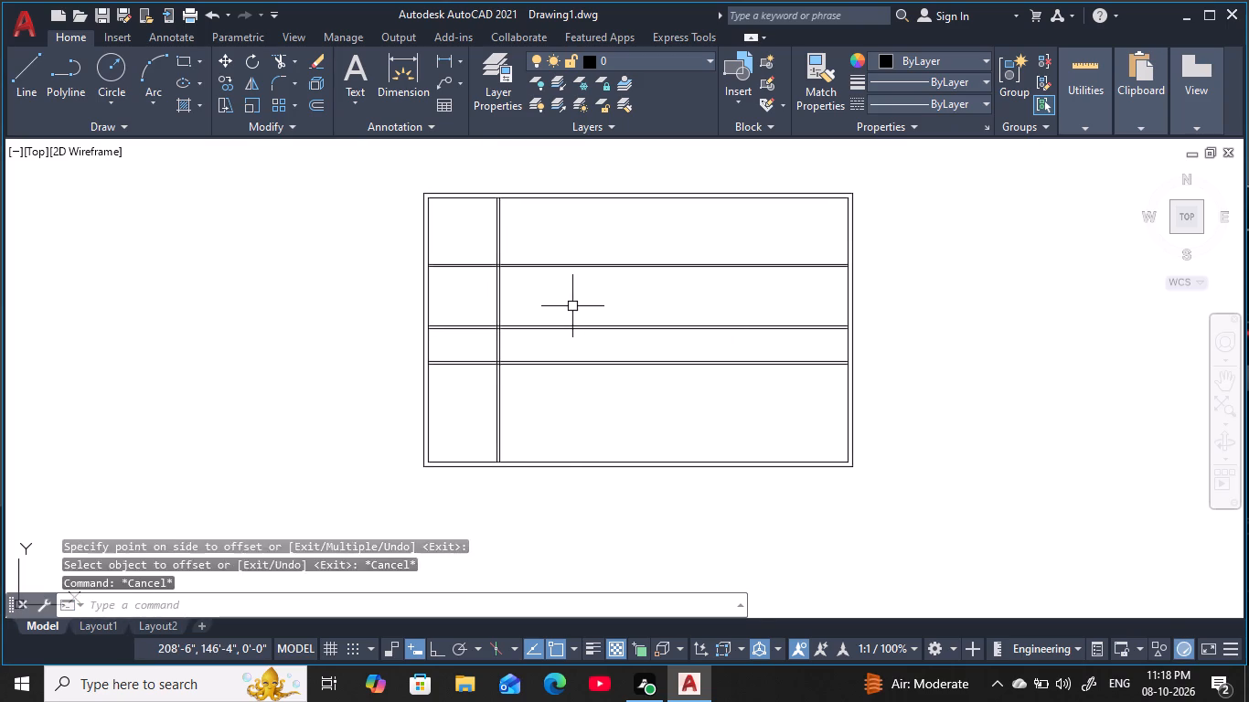
pyautogui.press('Escape')
pyautogui.press('Escape')
pyautogui.press('Escape')
pyautogui.press('Escape')
pyautogui.press('Escape')
pyautogui.press('Escape')
pyautogui.press('Escape')
pyautogui.press('Escape')
pyautogui.press('Escape')
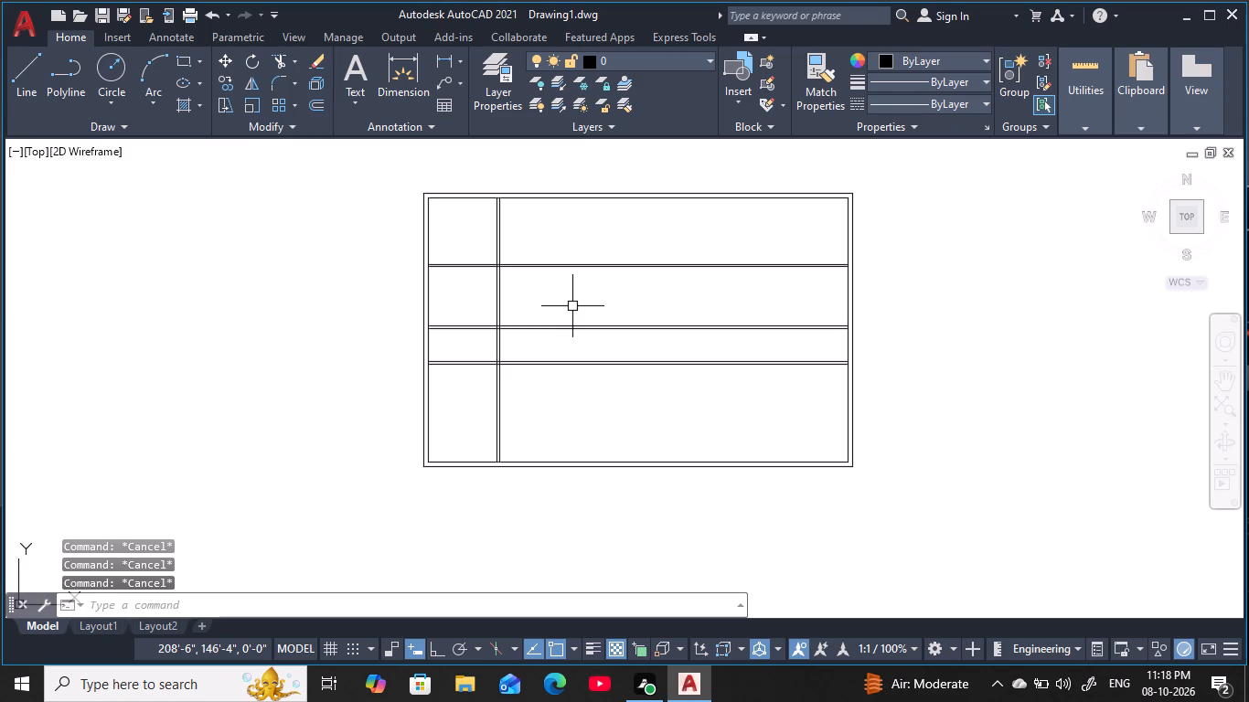
# Offset the inner line of the left wall 7' to the right.
pyautogui.scroll(-1, 551, 296)
pyautogui.moveTo(551, 296); pyautogui.dragTo(548, 321, button='middle')
pyautogui.scroll(1, 534, 316)
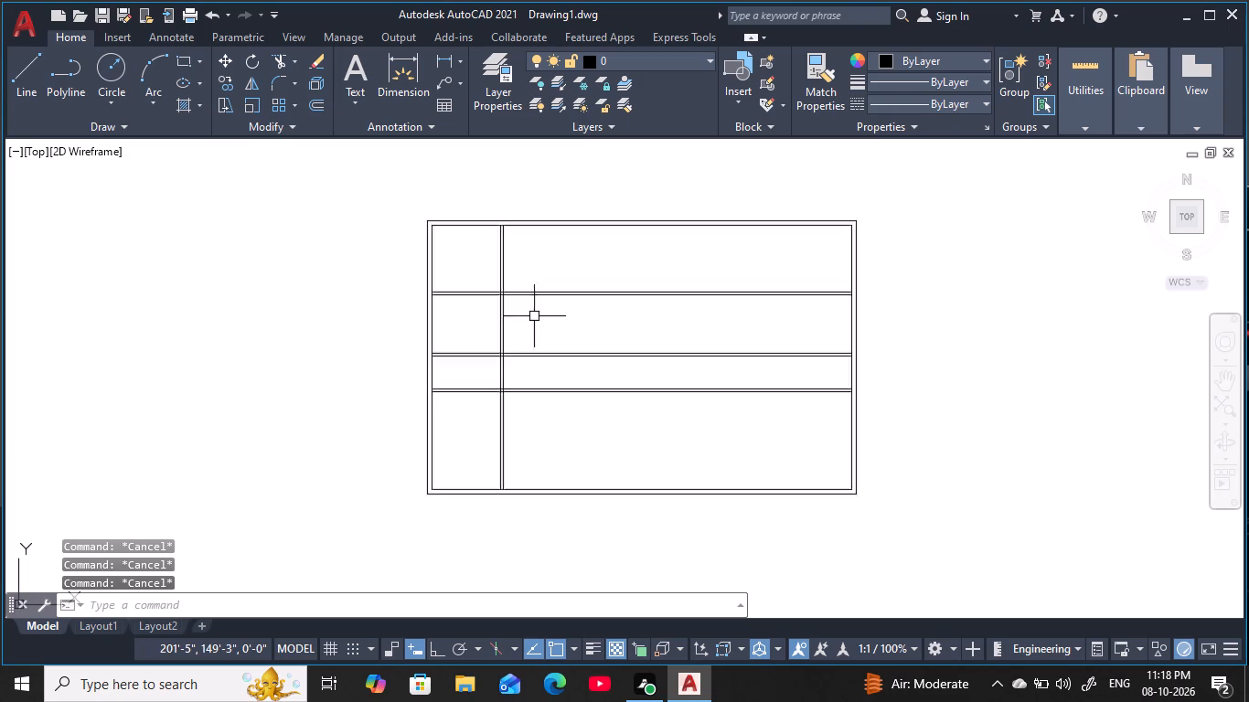
pyautogui.scroll(2, 534, 316)
pyautogui.moveTo(534, 313); pyautogui.dragTo(622, 309, button='middle')
pyautogui.press('Escape')
pyautogui.press('Escape')
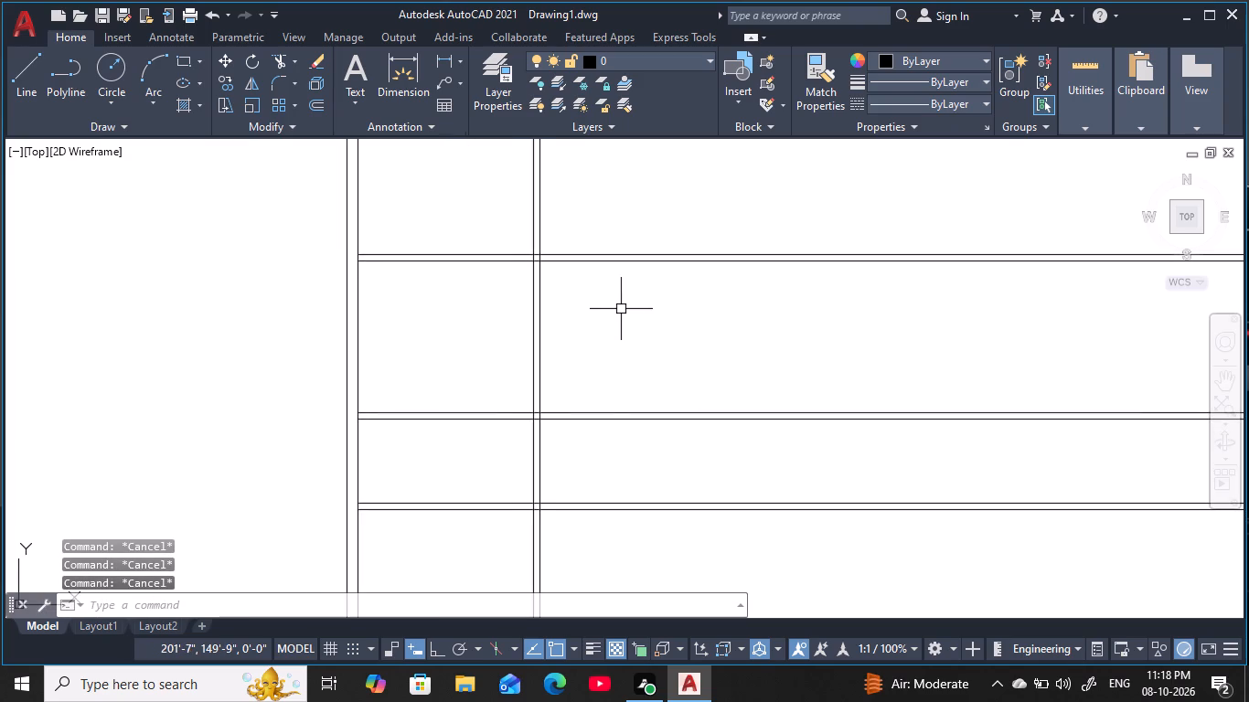
pyautogui.press('space')
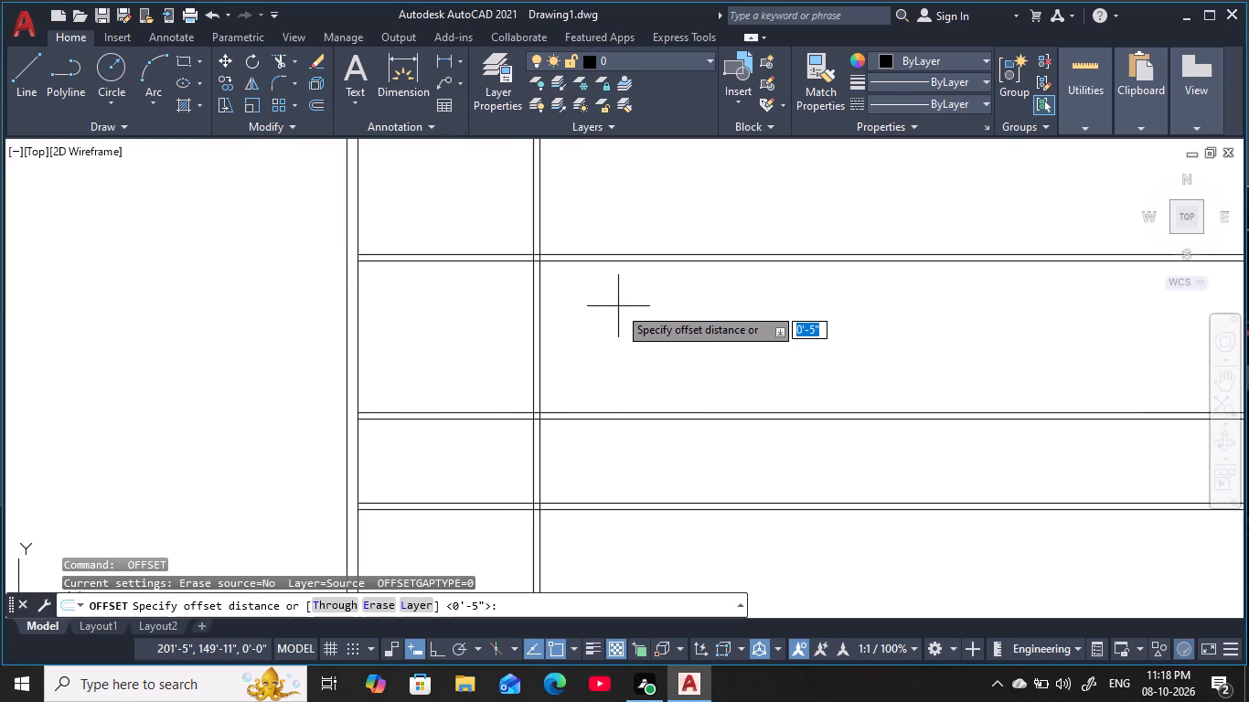
pyautogui.press('7')
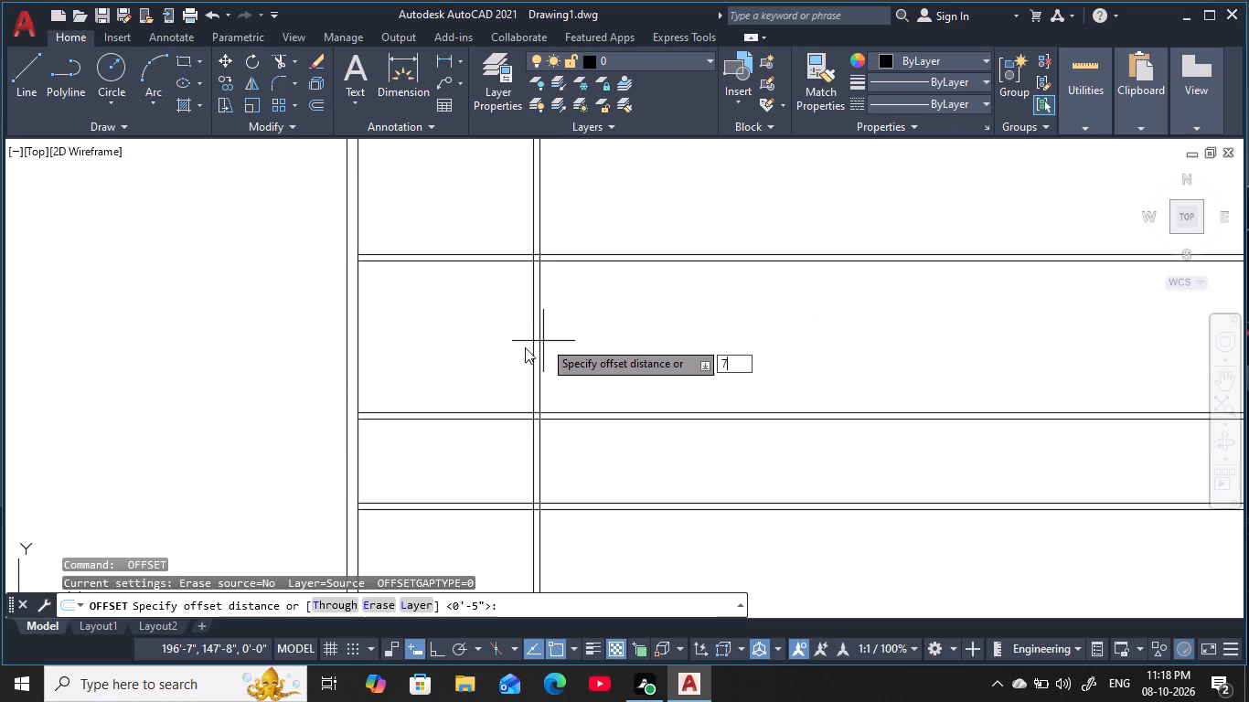
pyautogui.press("'")
pyautogui.press('space')
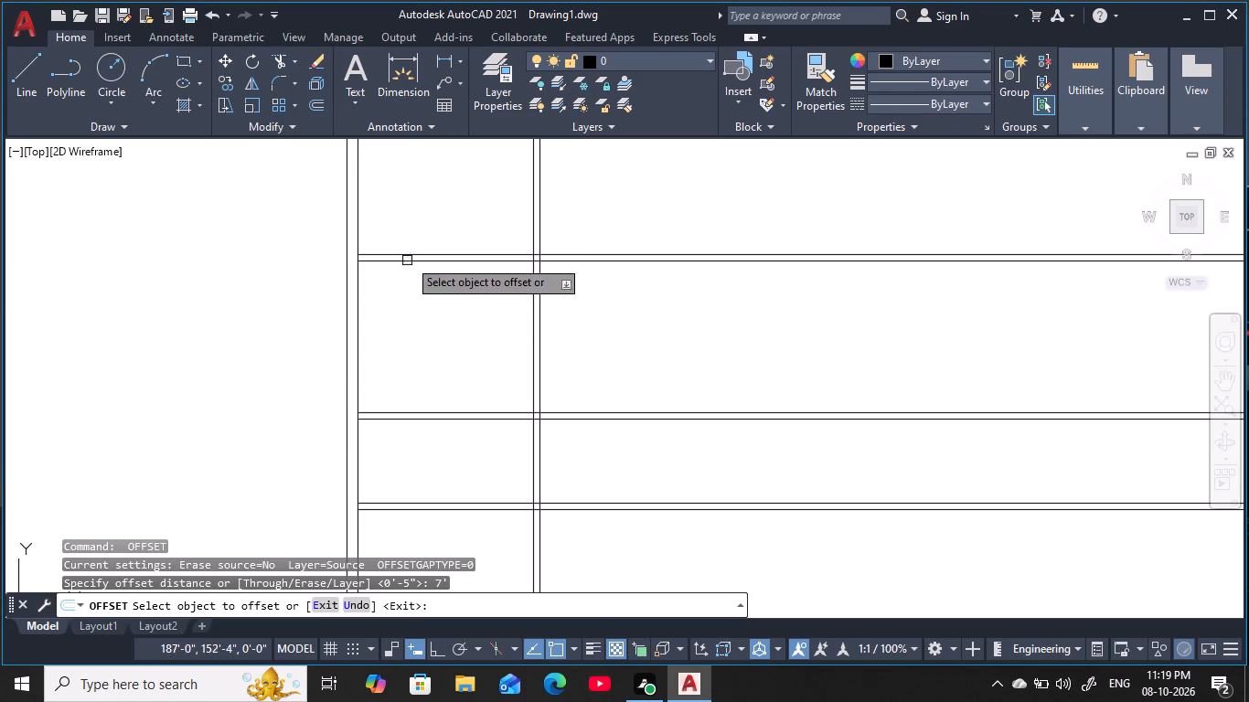
pyautogui.scroll(-2, 440, 210)
pyautogui.moveTo(441, 210); pyautogui.dragTo(425, 282, button='middle')
pyautogui.scroll(2, 416, 274)
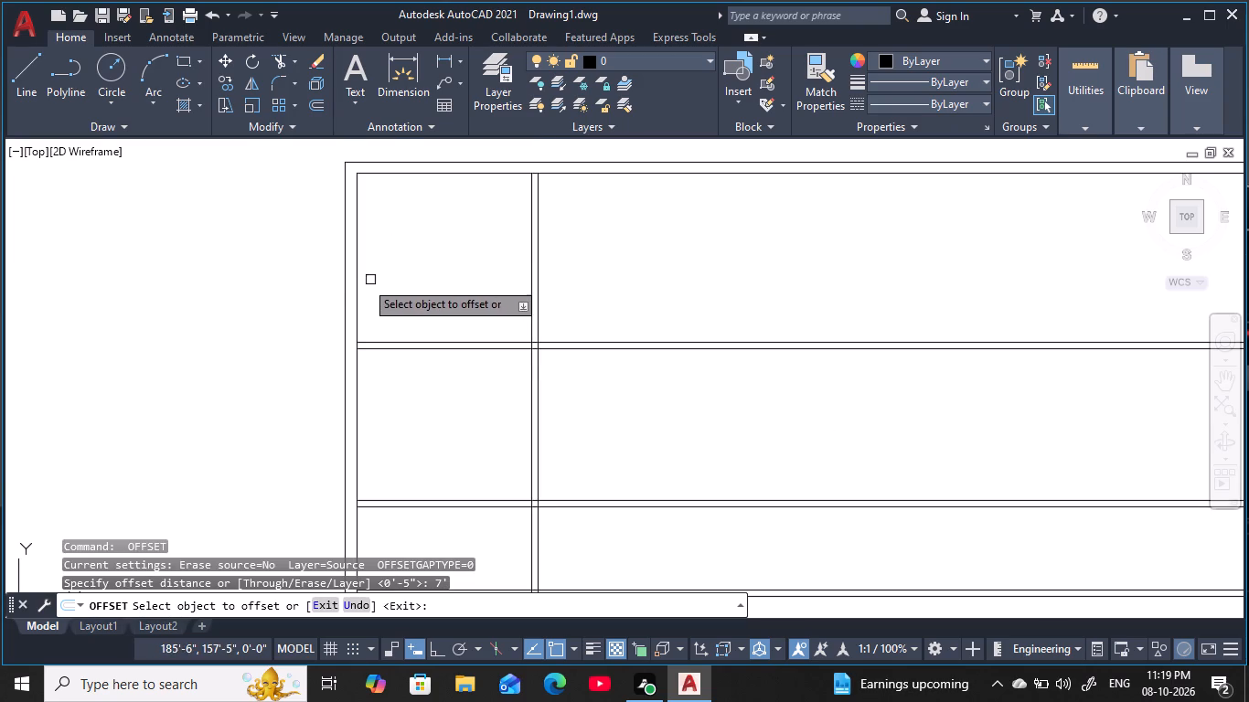
pyautogui.click(358, 283)
pyautogui.click(537, 273)
pyautogui.press('Escape')
pyautogui.press('Escape')
pyautogui.press('Escape')
pyautogui.press('Escape')
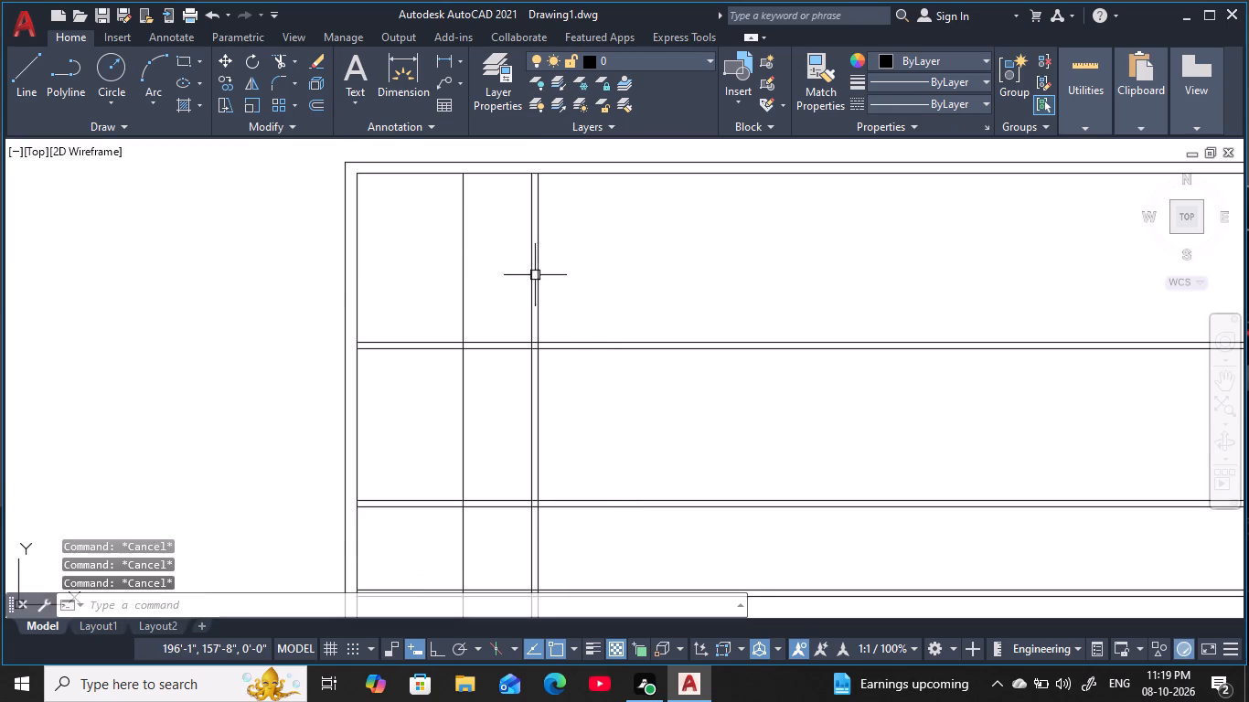
# Offset the 7' vertical line 5 inches to the right to form a second vertical partition.
pyautogui.press('space')
pyautogui.press('5')
pyautogui.press('space')
pyautogui.click(462, 304)
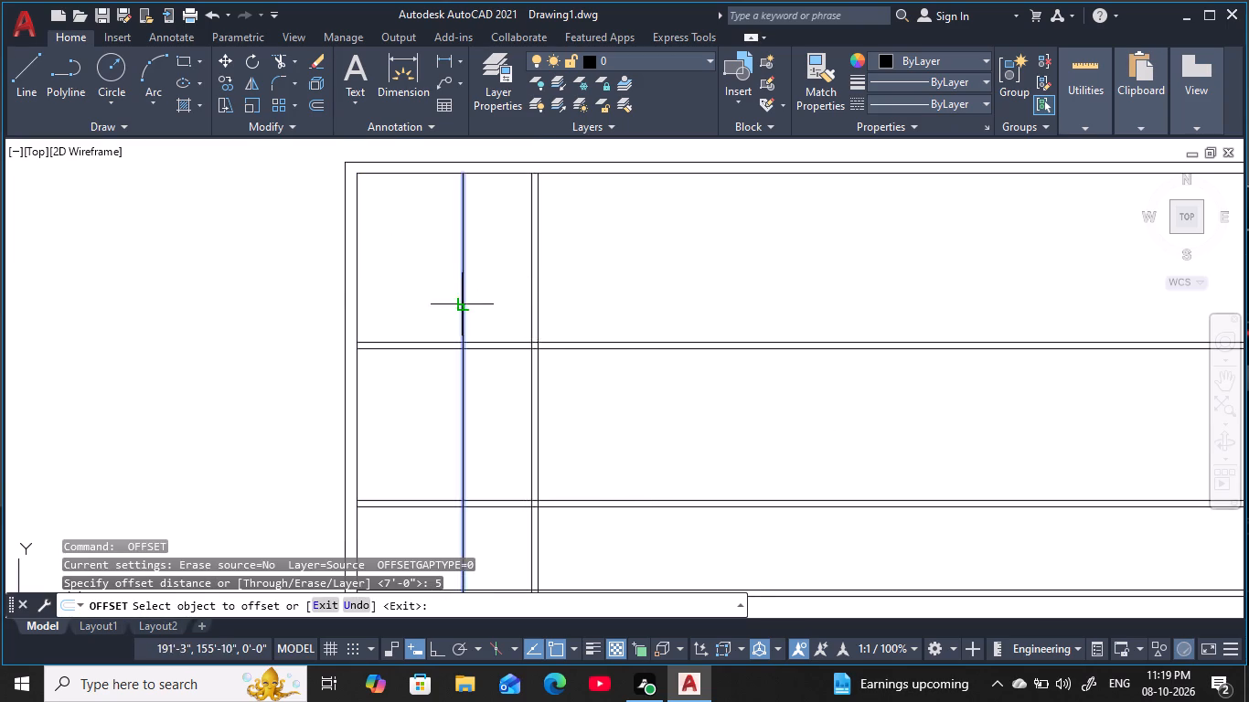
pyautogui.click(579, 306)
pyautogui.press('Escape')
pyautogui.press('Escape')
pyautogui.press('Escape')
pyautogui.press('Escape')
pyautogui.press('Escape')
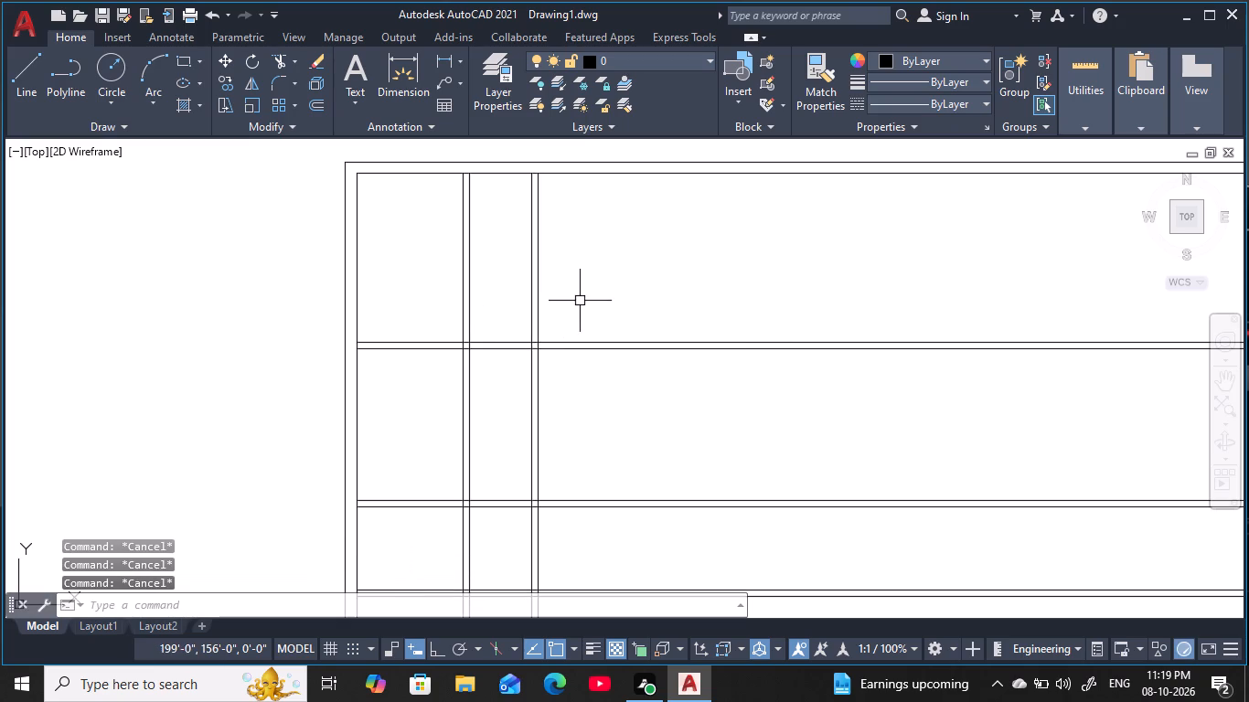
# Trim both lines of the 11'6" vertical partition above the upper horizontal partition.
pyautogui.press('t')
pyautogui.press('r')
pyautogui.press('space')
pyautogui.click(560, 296)
pyautogui.click(502, 294)
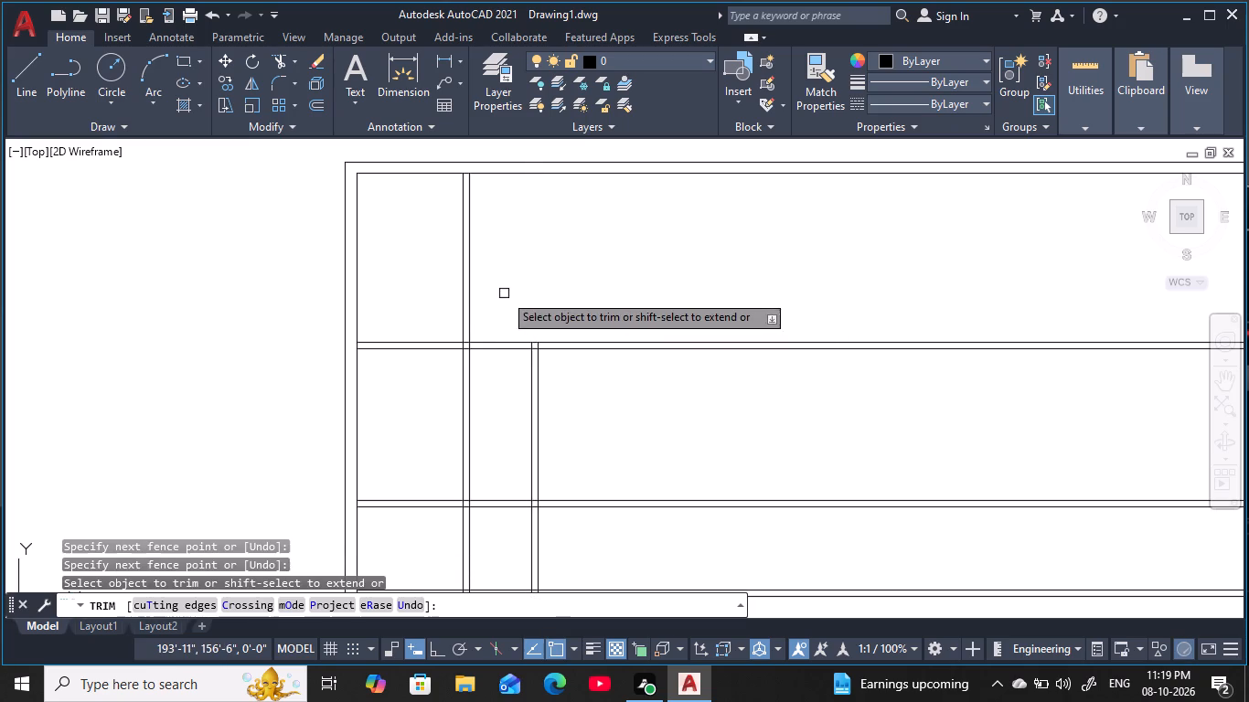
# Trim the 7' vertical partition below the lower horizontal partition and between the upper and middle horizontal partitions.
pyautogui.moveTo(576, 292); pyautogui.dragTo(545, 281, button='middle')
pyautogui.moveTo(580, 445); pyautogui.dragTo(659, 218, button='middle')
pyautogui.scroll(-1, 636, 280)
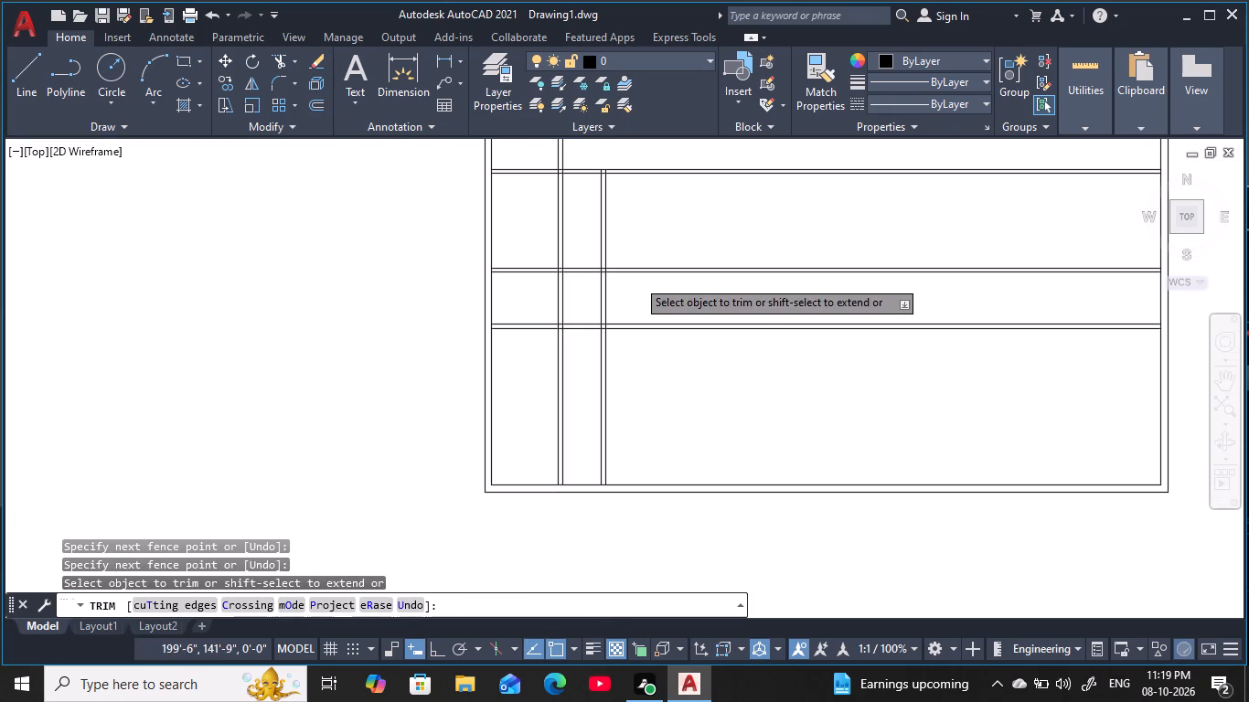
pyautogui.middleClick(634, 286)
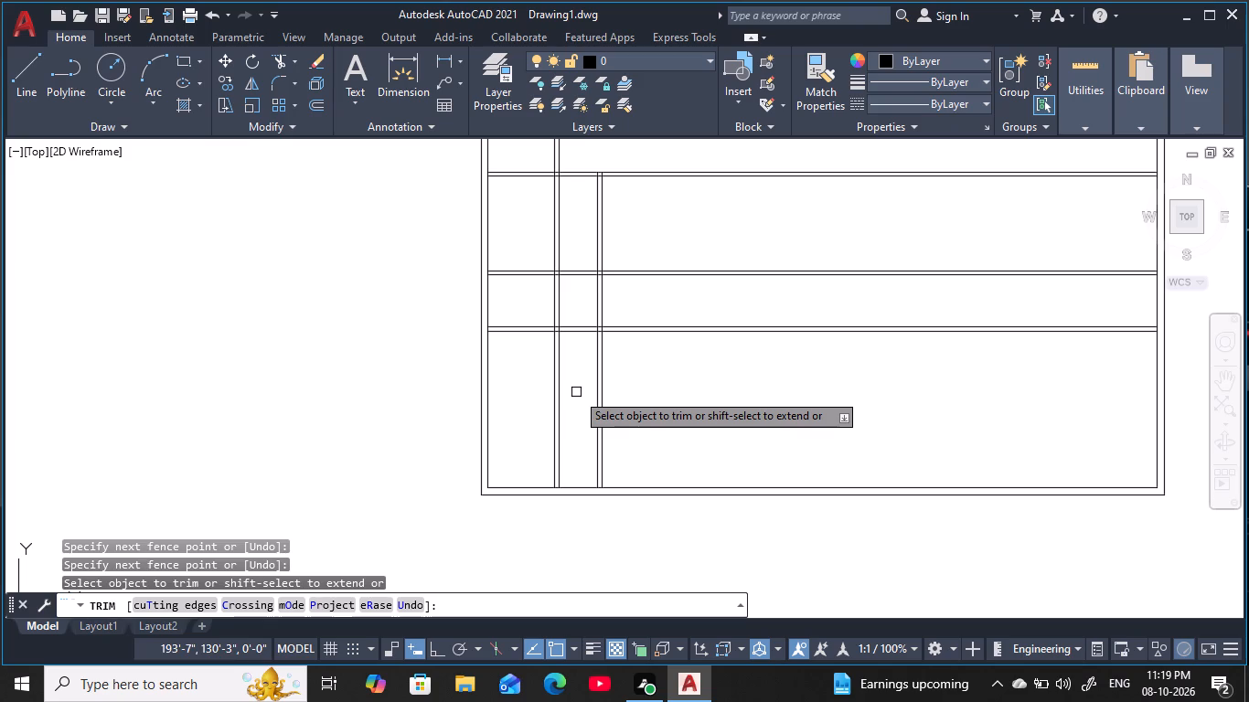
pyautogui.click(576, 392)
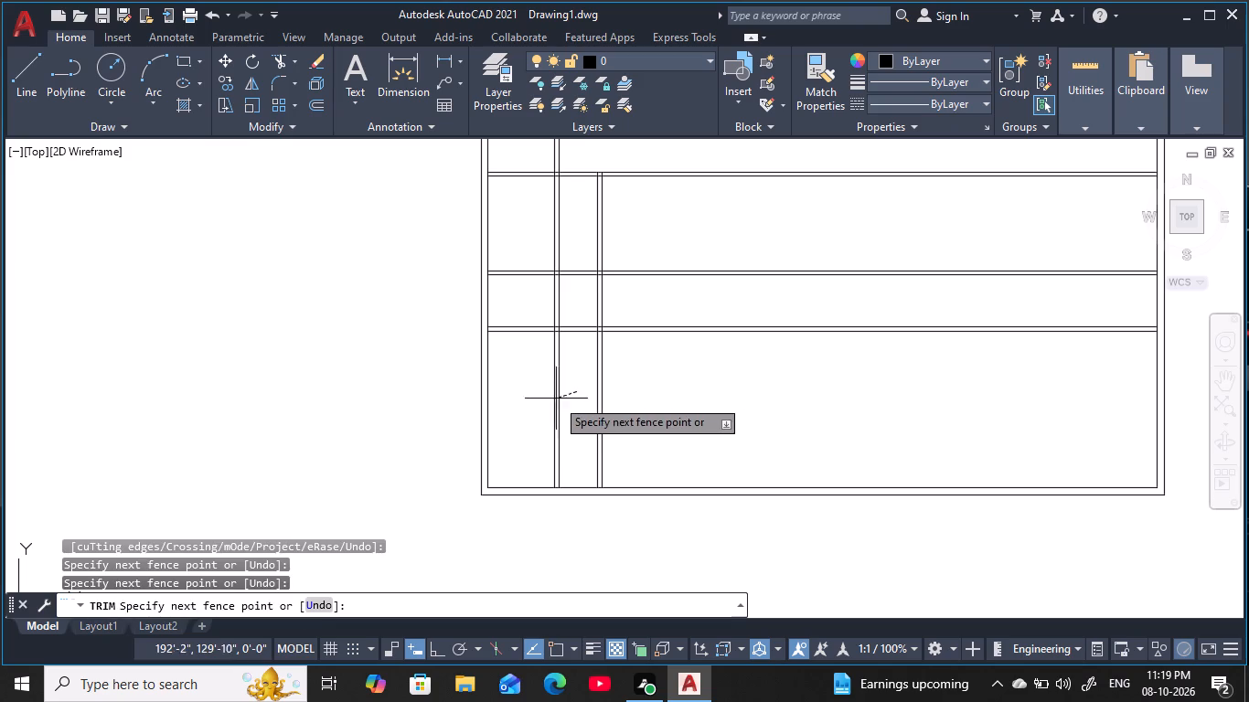
pyautogui.click(536, 404)
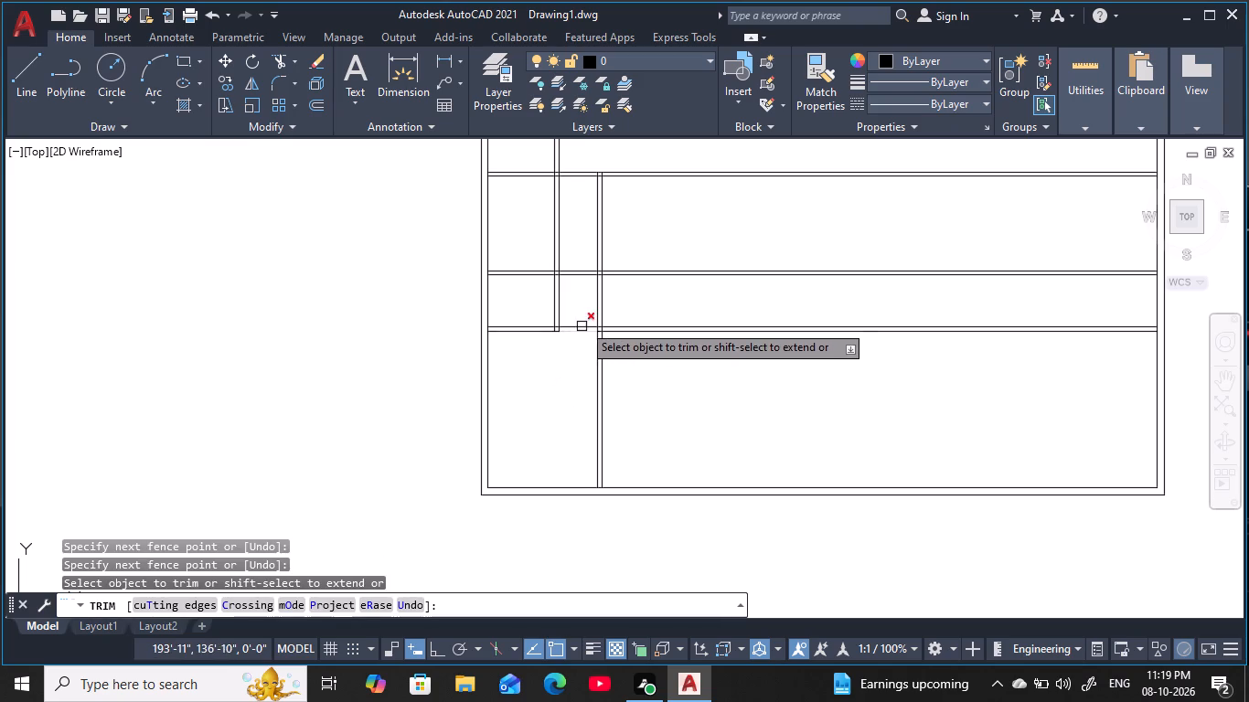
pyautogui.moveTo(587, 308); pyautogui.dragTo(590, 379, button='middle')
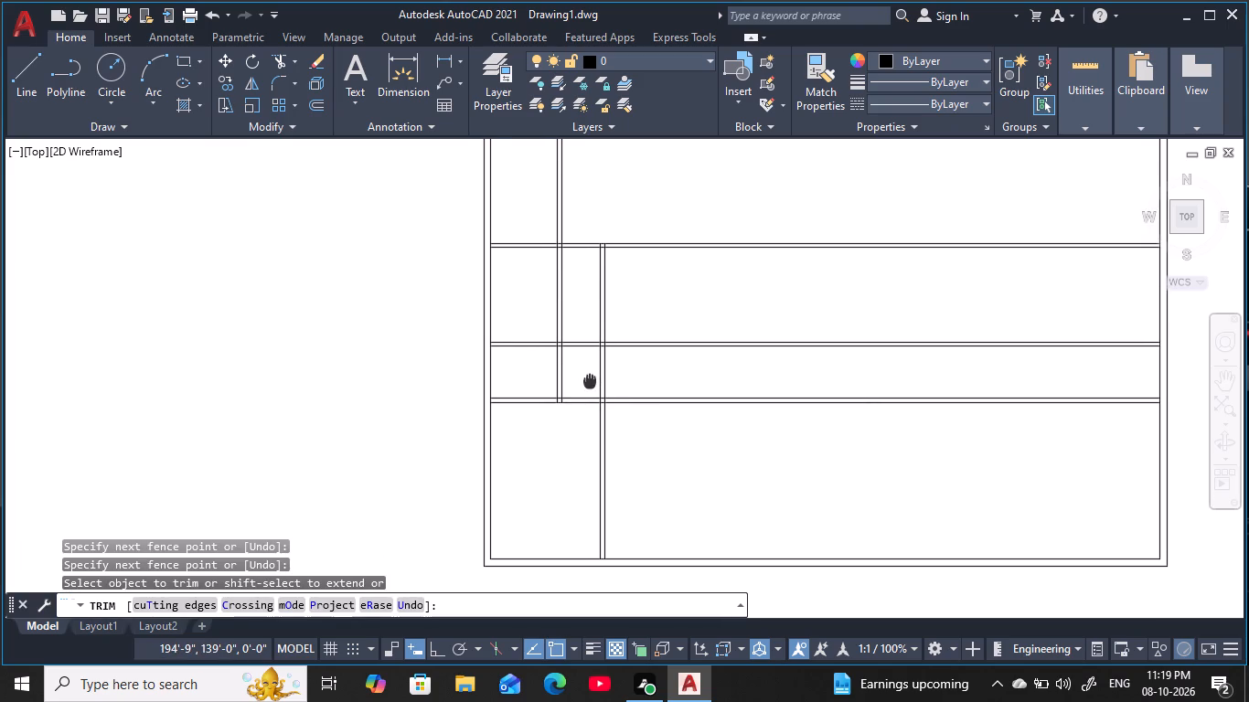
pyautogui.click(582, 295)
pyautogui.click(532, 305)
pyautogui.moveTo(554, 295); pyautogui.dragTo(548, 357, button='middle')
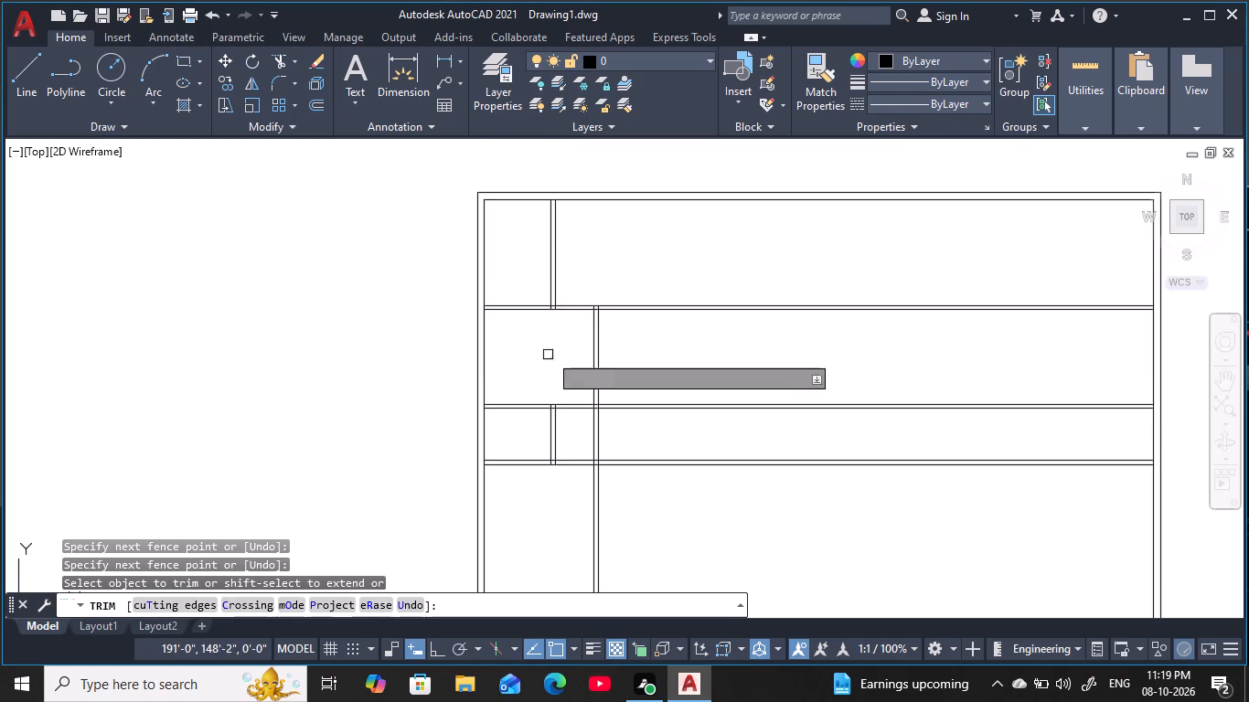
# Trim both lines of the middle horizontal partition to the right of the 11'6" vertical partition.
pyautogui.click(639, 426)
pyautogui.click(643, 381)
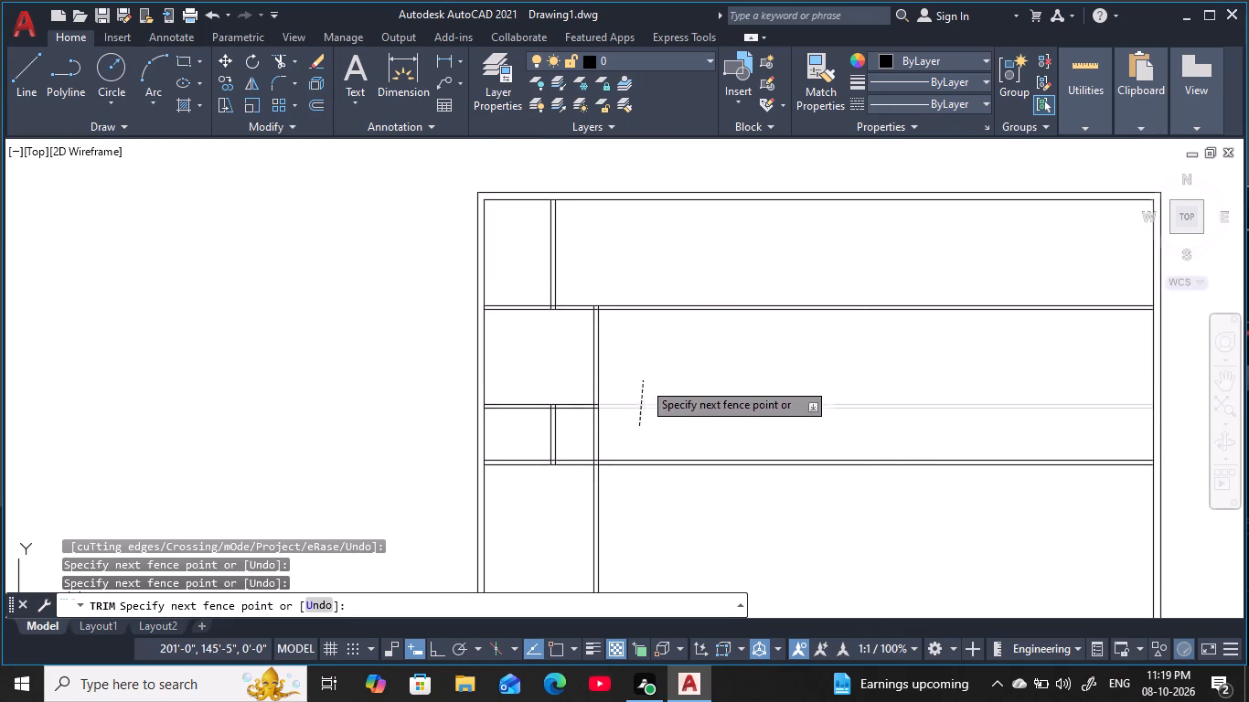
pyautogui.moveTo(655, 404); pyautogui.dragTo(662, 366, button='middle')
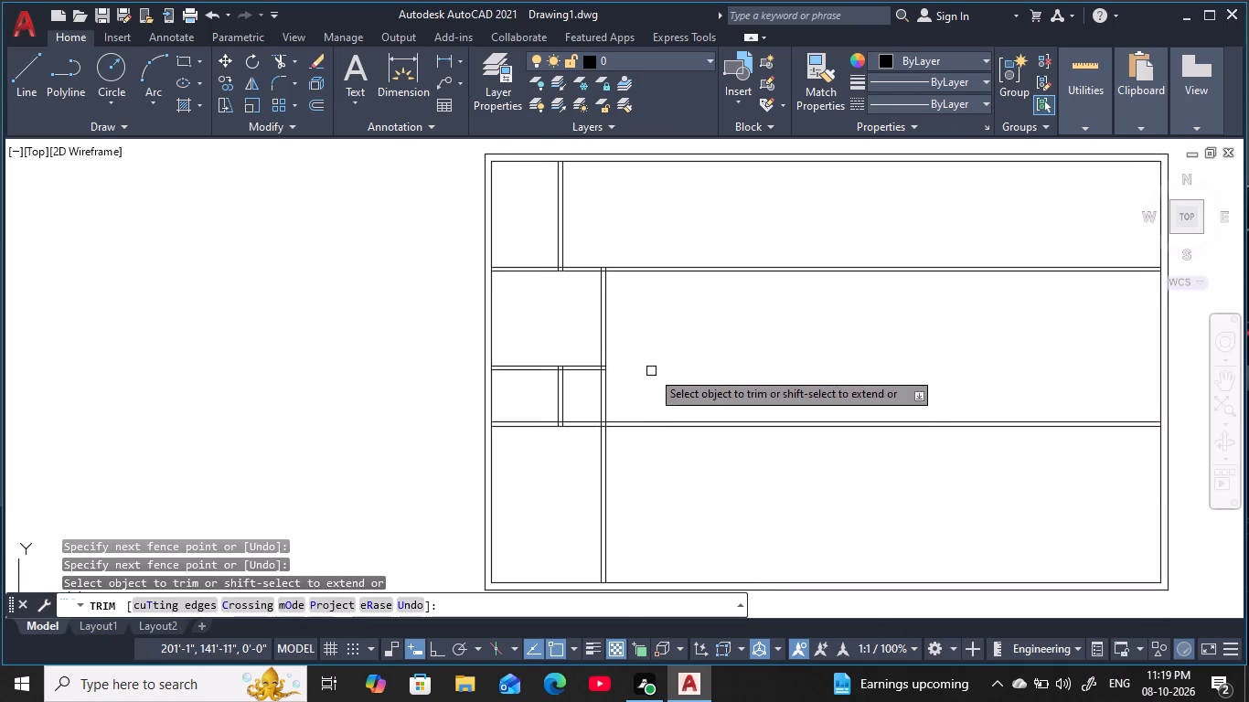
# Trim the 11'6" vertical partition between the middle and lower horizontal partitions.
pyautogui.moveTo(656, 363); pyautogui.dragTo(633, 417, button='middle')
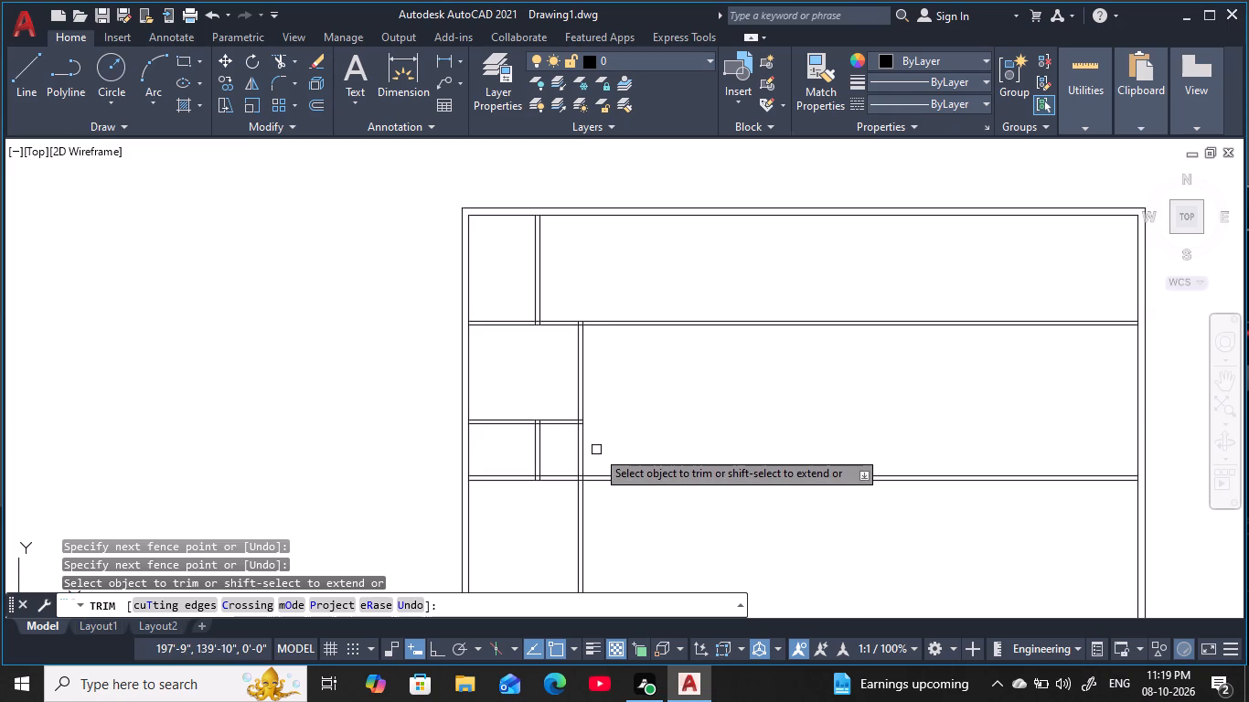
pyautogui.click(596, 450)
pyautogui.click(557, 450)
pyautogui.moveTo(618, 385); pyautogui.dragTo(605, 425, button='middle')
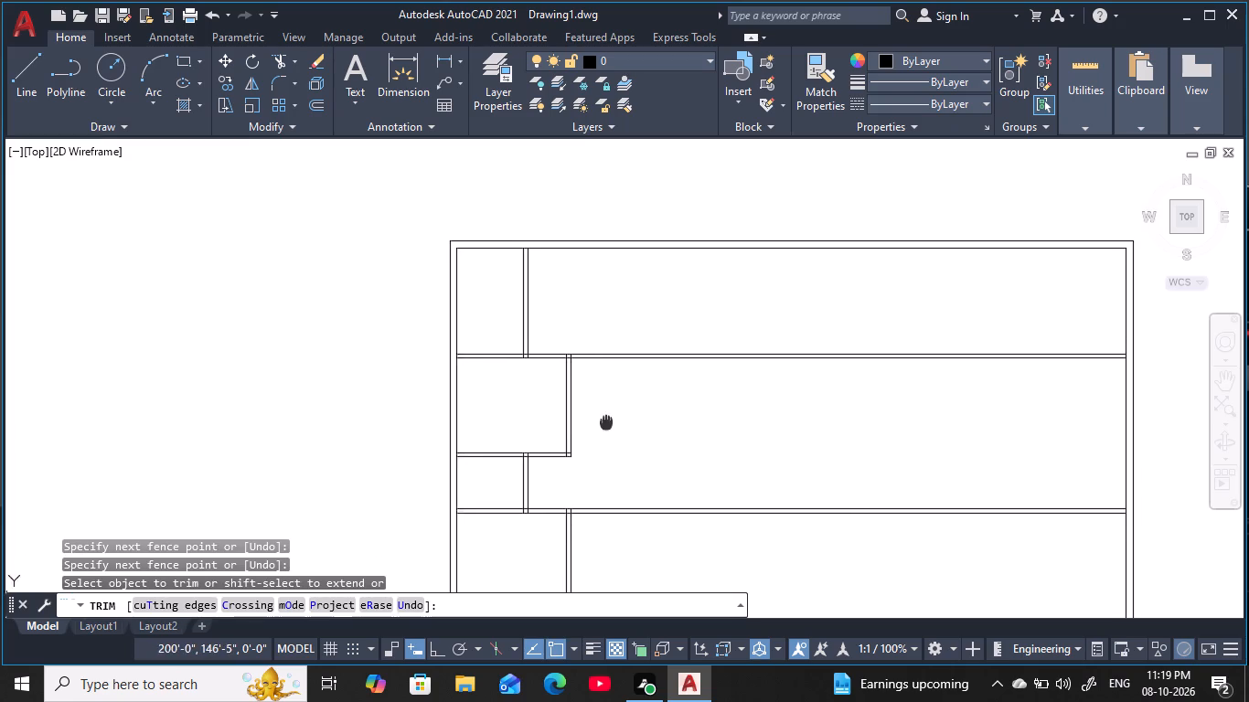
pyautogui.moveTo(605, 425); pyautogui.dragTo(603, 429, button='middle')
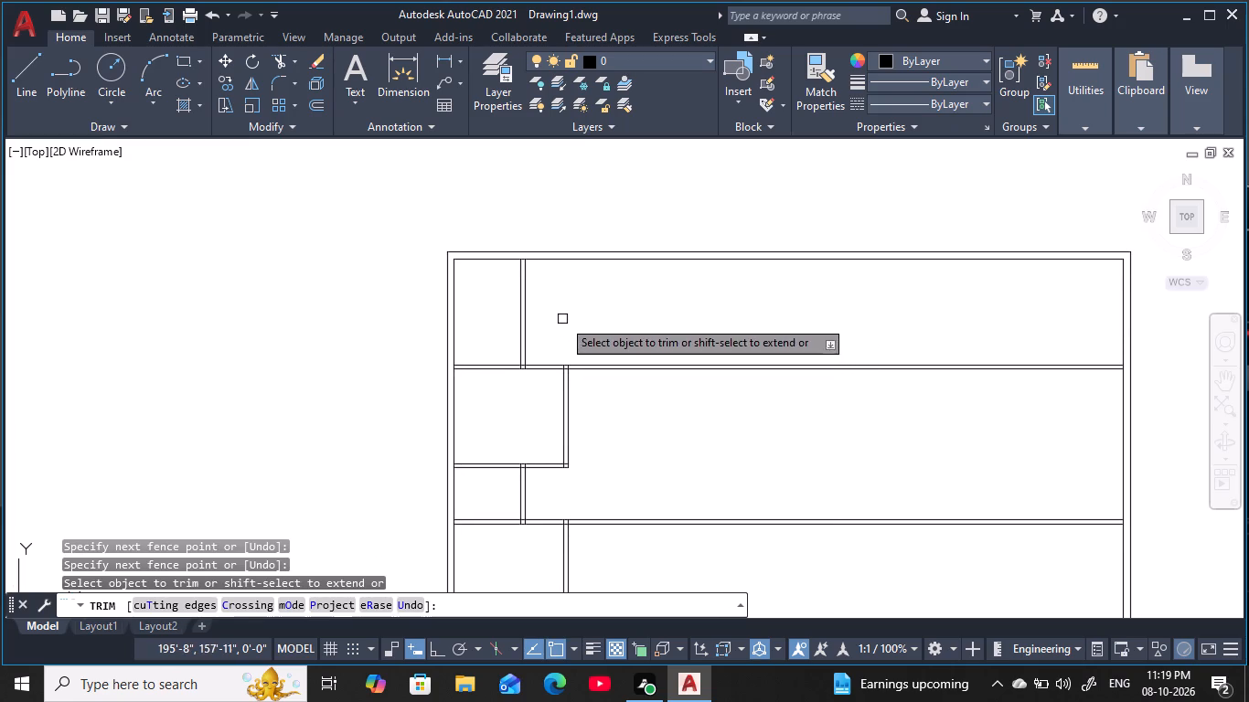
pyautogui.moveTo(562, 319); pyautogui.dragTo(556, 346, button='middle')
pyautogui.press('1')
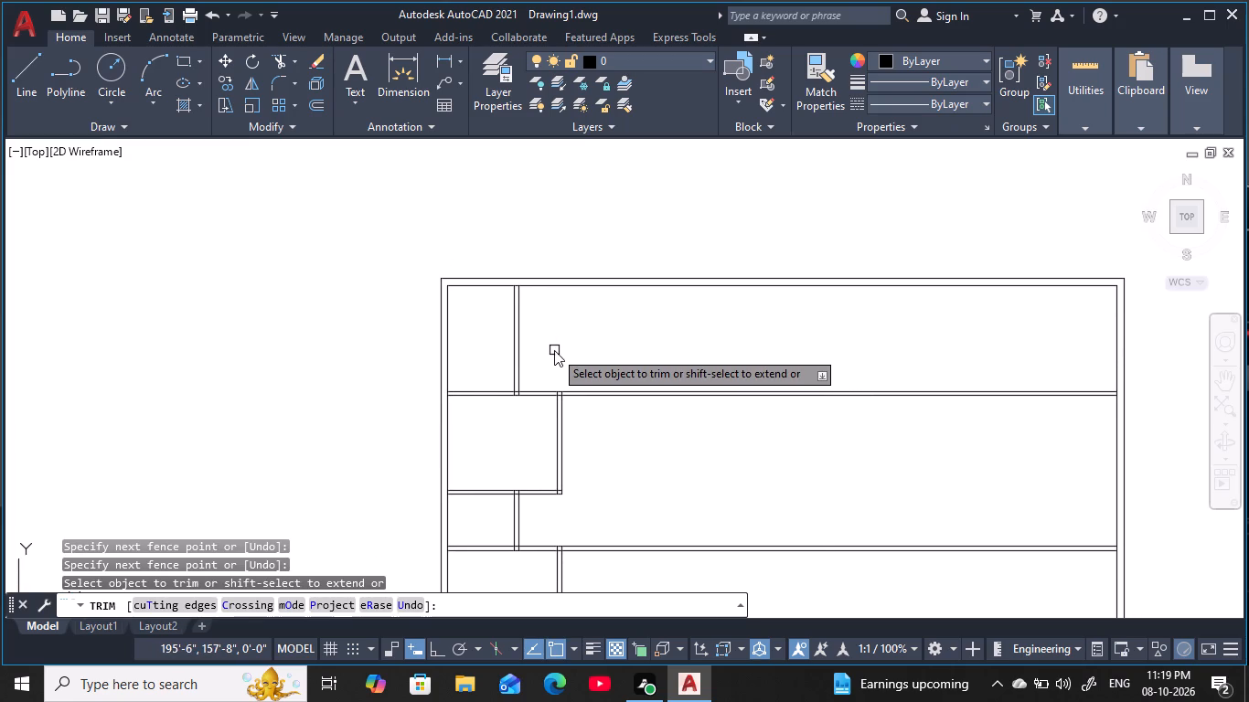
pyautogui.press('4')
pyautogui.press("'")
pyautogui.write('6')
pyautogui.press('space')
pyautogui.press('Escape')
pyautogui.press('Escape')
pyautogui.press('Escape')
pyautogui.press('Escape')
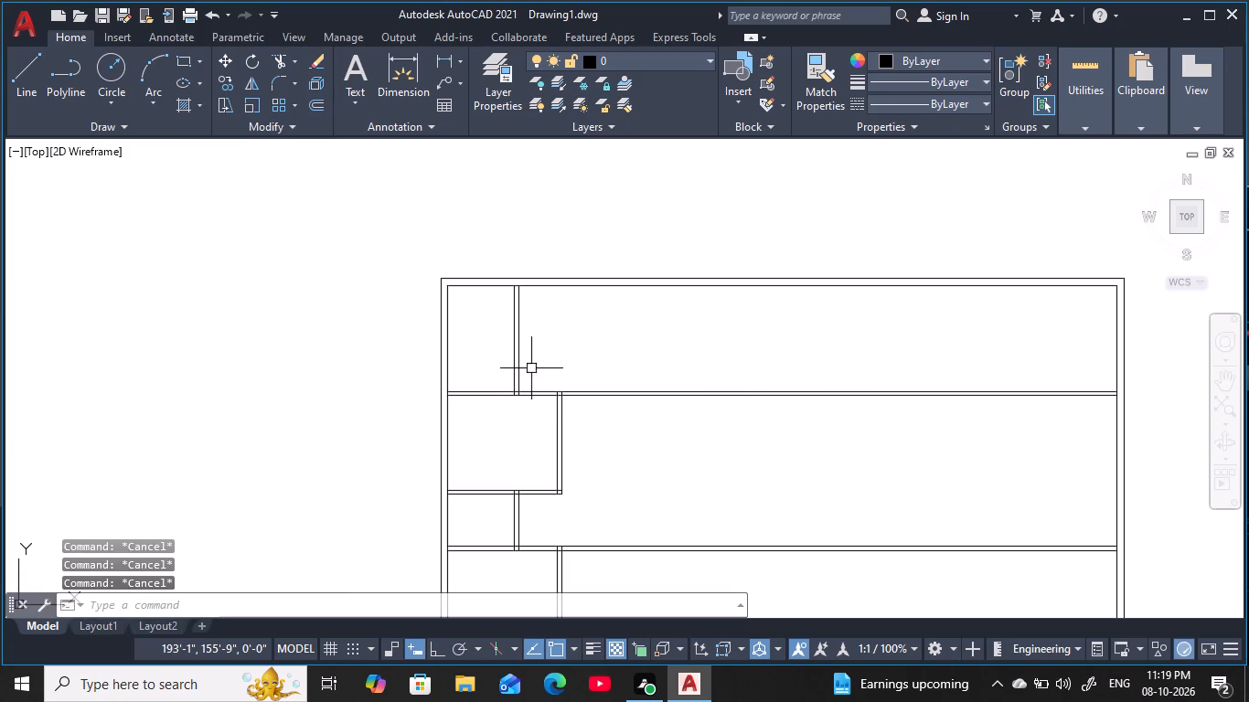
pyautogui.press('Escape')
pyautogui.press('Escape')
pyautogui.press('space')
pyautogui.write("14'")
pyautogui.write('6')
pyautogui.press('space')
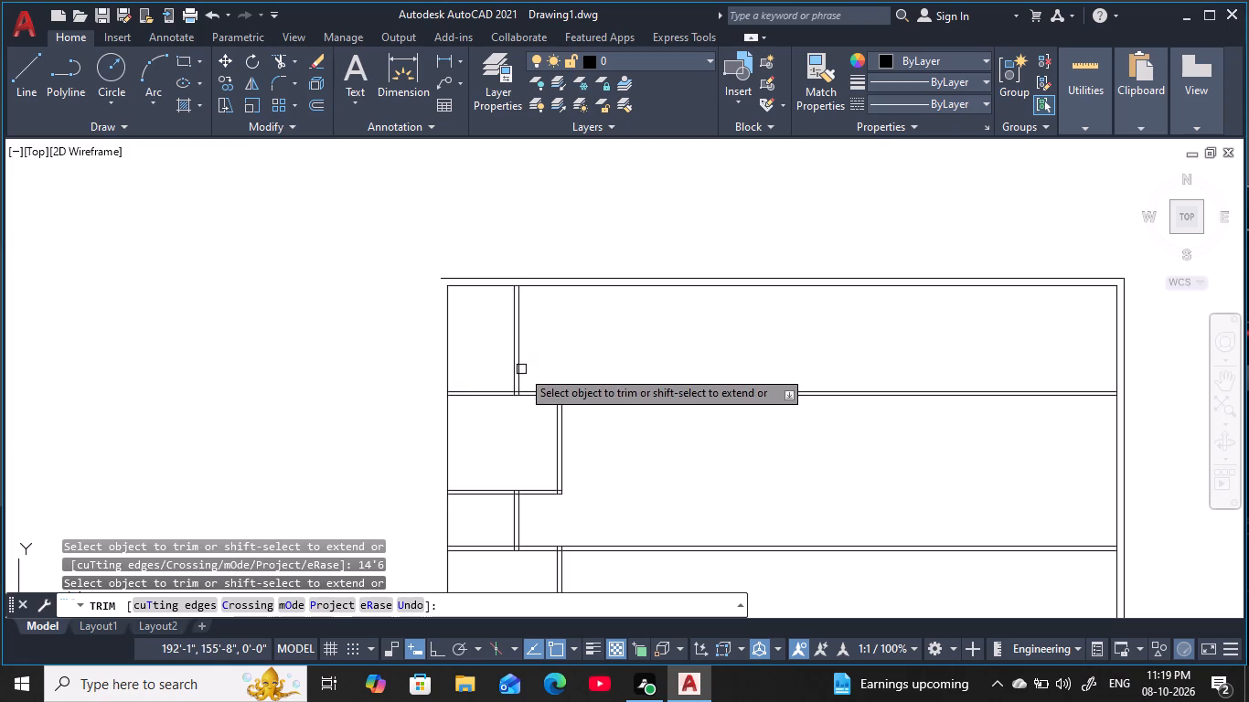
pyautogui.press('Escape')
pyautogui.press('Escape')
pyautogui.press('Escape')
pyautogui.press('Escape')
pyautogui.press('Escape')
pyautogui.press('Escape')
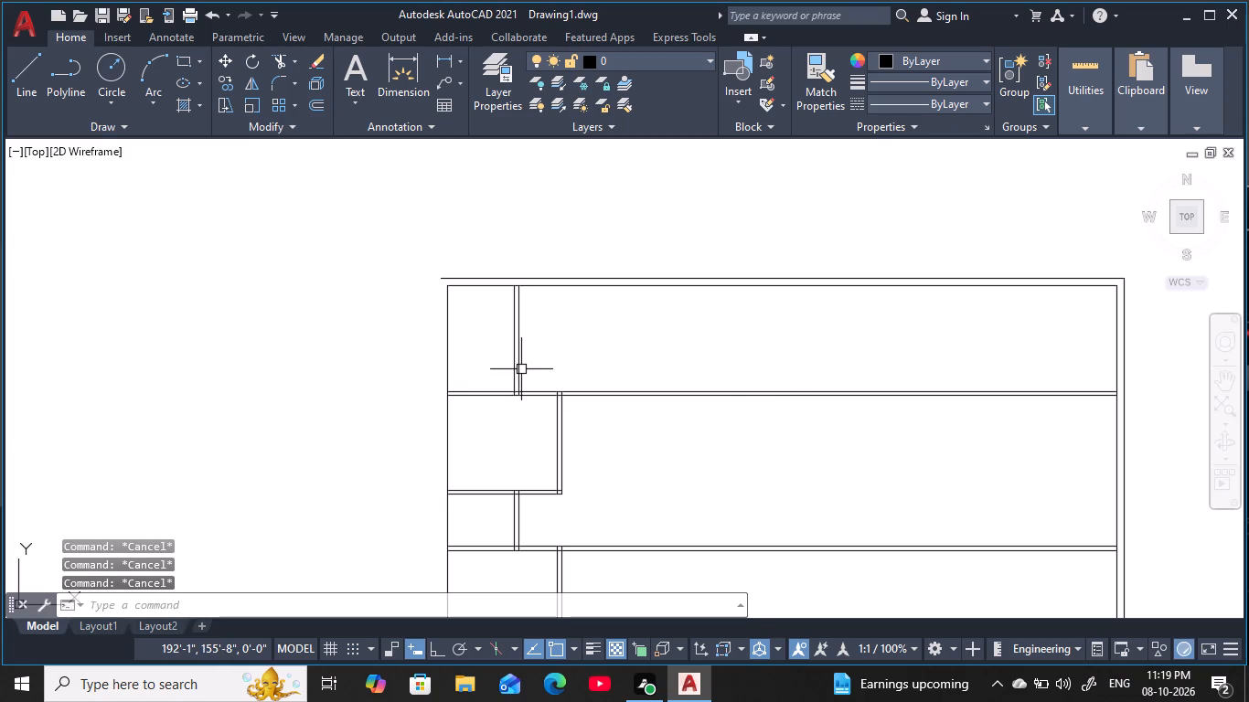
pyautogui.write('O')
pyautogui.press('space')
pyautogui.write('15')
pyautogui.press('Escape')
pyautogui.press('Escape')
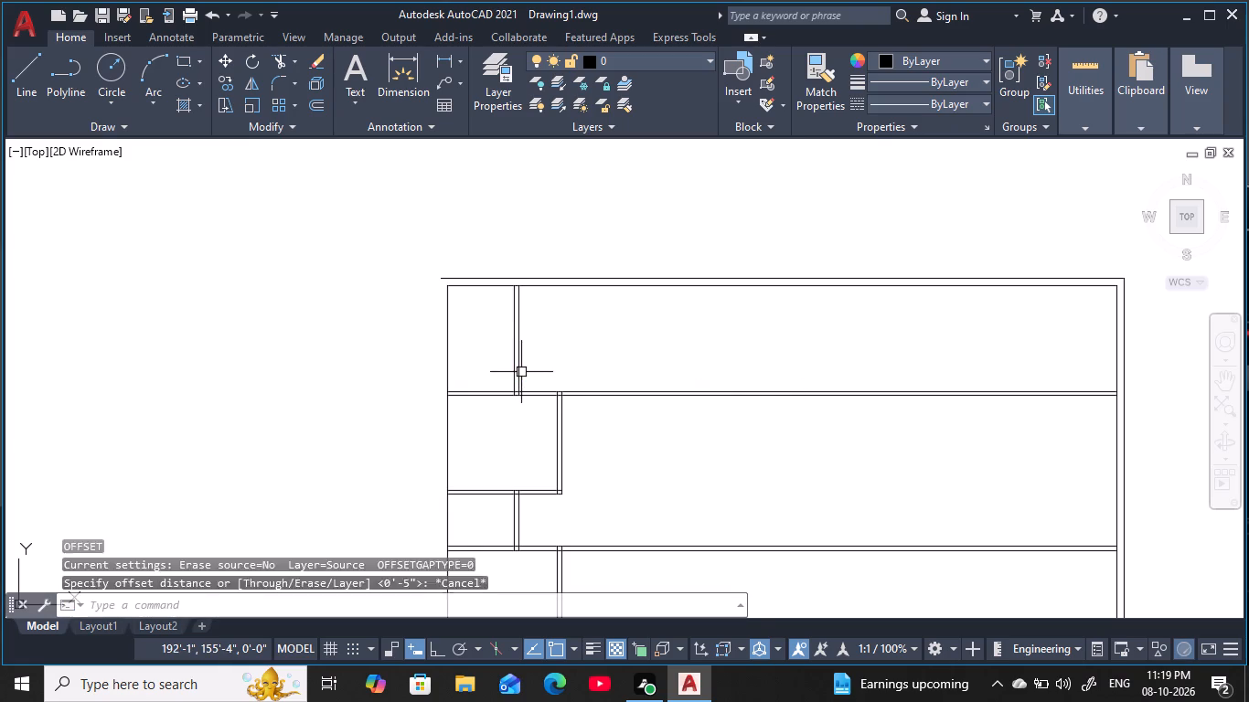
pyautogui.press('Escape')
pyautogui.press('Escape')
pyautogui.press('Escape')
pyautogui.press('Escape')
# Offset the right line of the vertical partition in the top row 14'6" to the right.
pyautogui.write('O')
pyautogui.press('space')
pyautogui.write('14')
pyautogui.press("'")
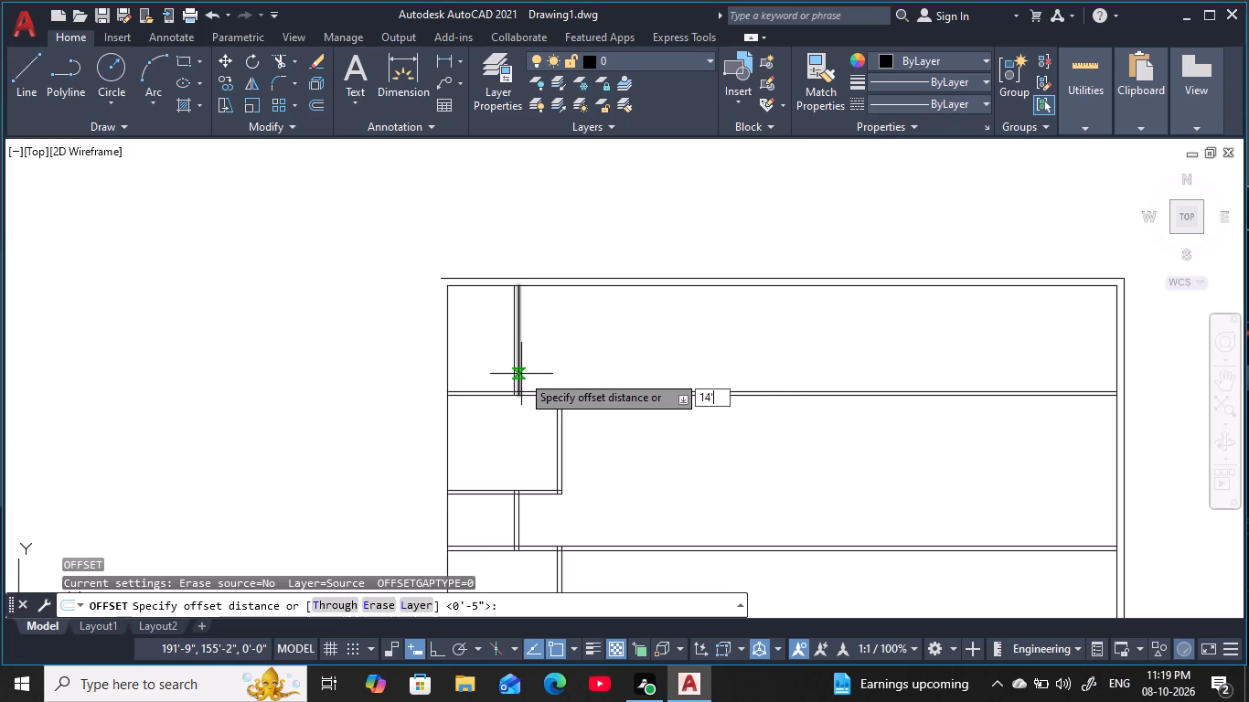
pyautogui.write('6')
pyautogui.press('space')
pyautogui.click(523, 367)
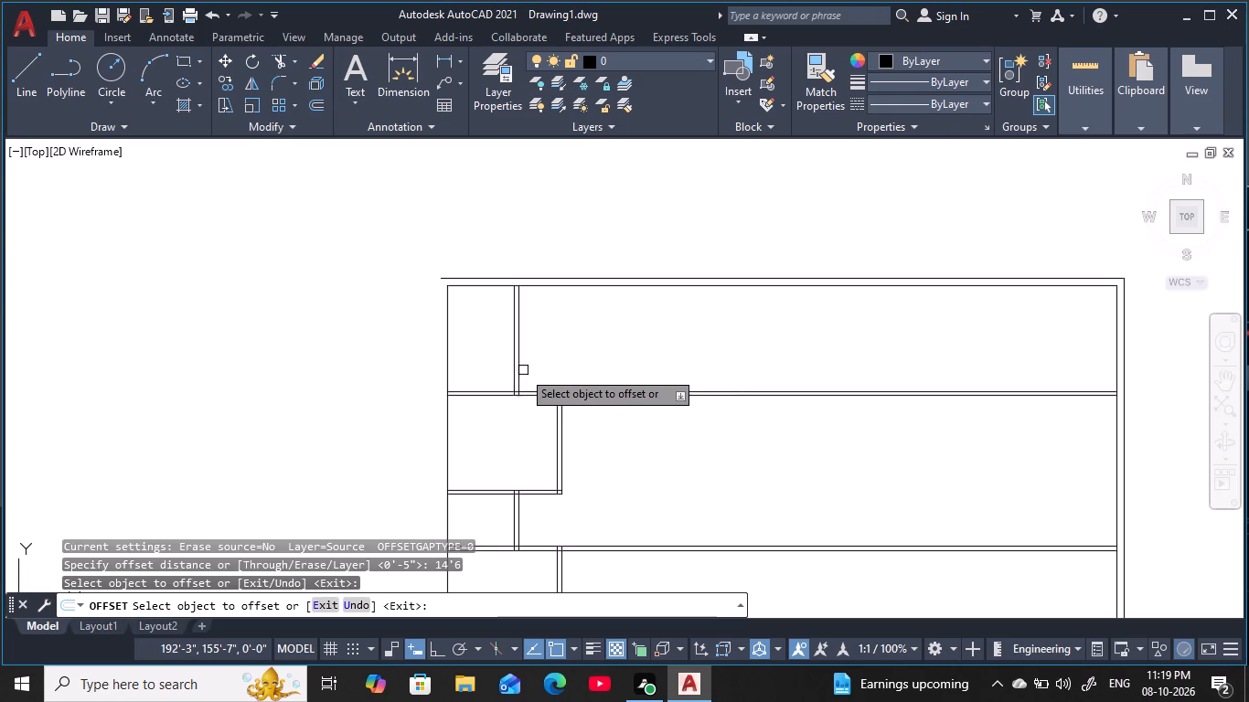
pyautogui.click(520, 373)
pyautogui.click(795, 367)
pyautogui.press('Escape')
pyautogui.press('Escape')
pyautogui.press('Escape')
pyautogui.press('Escape')
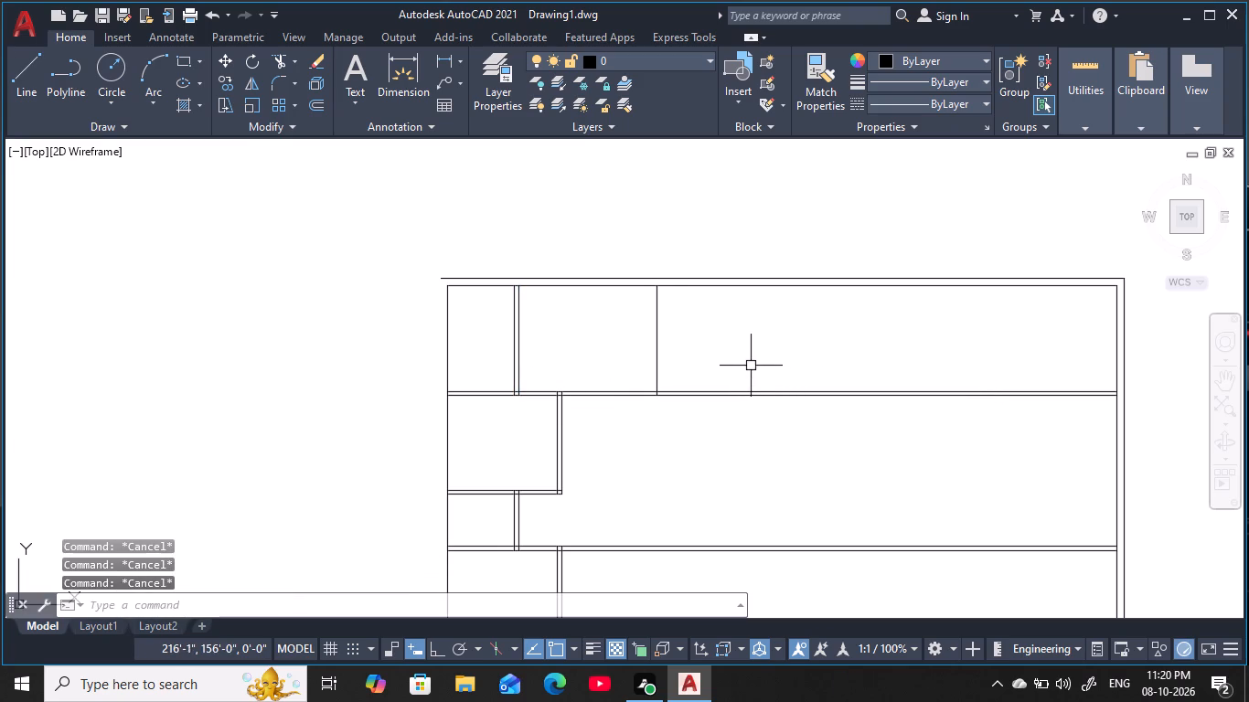
pyautogui.press('Escape')
# Offset the new single vertical line in the top row 5 inches to the right to form a partition.
pyautogui.press('o')
pyautogui.press('space')
pyautogui.press('5')
pyautogui.press('space')
pyautogui.click(660, 364)
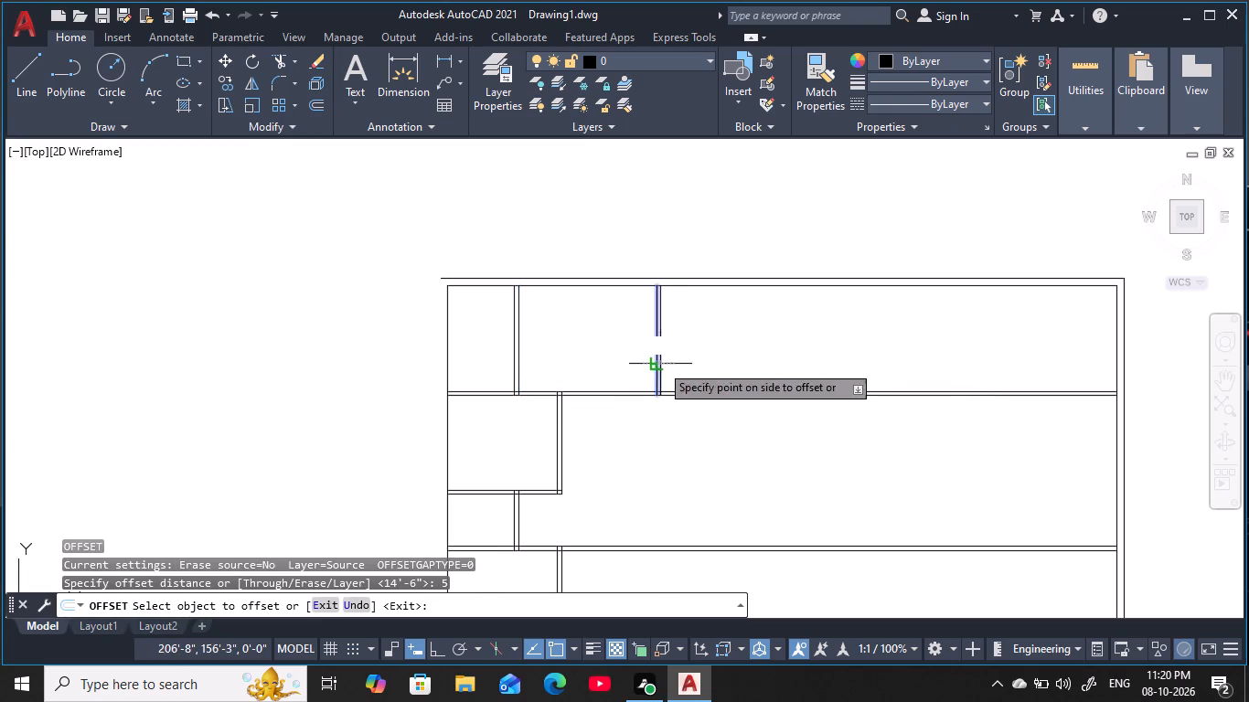
pyautogui.click(781, 362)
pyautogui.press('Escape')
pyautogui.press('Escape')
pyautogui.press('Escape')
pyautogui.press('Escape')
pyautogui.press('Escape')
pyautogui.press('Escape')
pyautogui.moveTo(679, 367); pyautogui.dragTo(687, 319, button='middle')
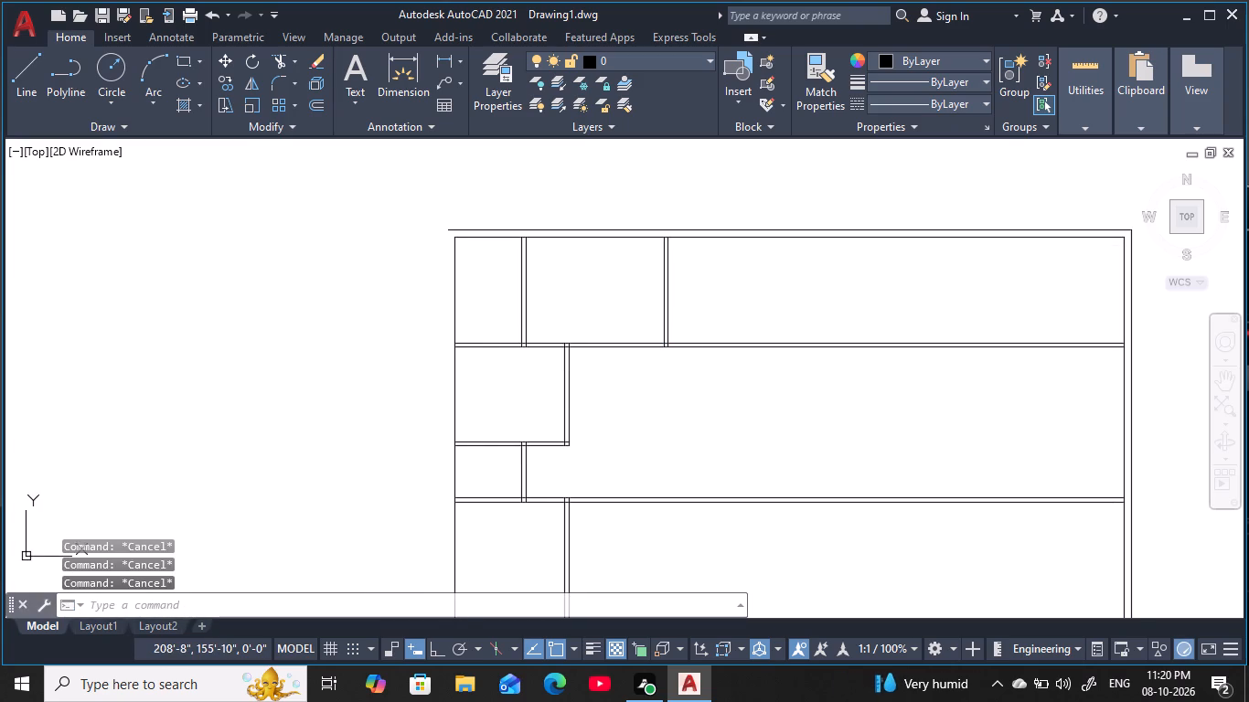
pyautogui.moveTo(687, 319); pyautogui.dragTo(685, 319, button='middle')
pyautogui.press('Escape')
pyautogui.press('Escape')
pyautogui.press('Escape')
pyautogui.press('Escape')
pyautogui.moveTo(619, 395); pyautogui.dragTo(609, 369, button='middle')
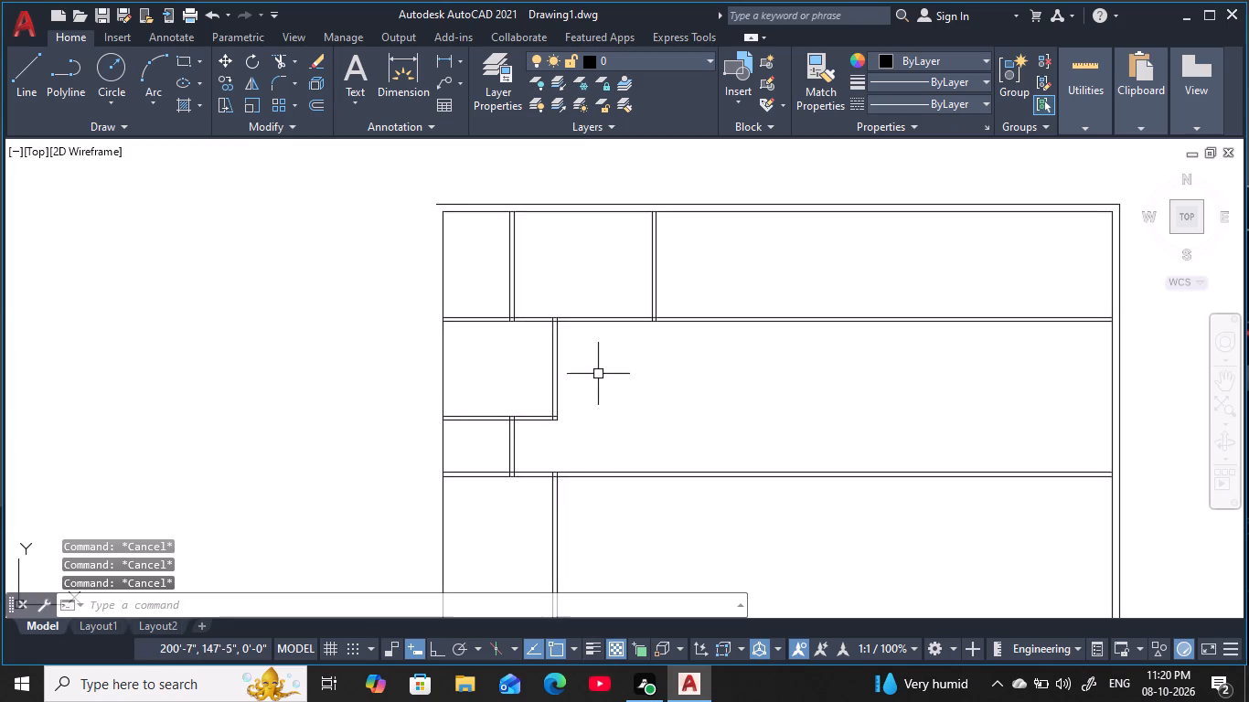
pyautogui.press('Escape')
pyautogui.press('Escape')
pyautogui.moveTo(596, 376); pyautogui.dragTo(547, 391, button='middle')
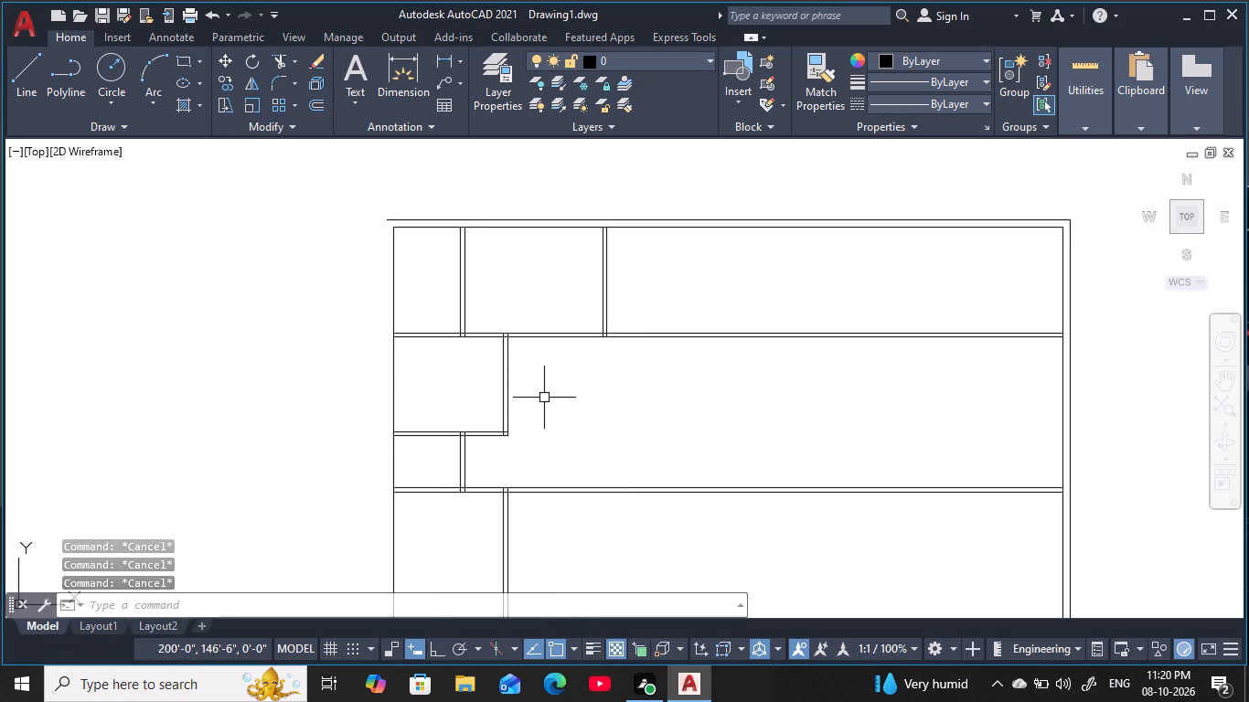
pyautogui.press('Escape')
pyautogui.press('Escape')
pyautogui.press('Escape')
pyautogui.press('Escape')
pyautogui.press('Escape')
# Offset the right line of the second vertical partition in the top row 9'4" to the right.
pyautogui.press('o')
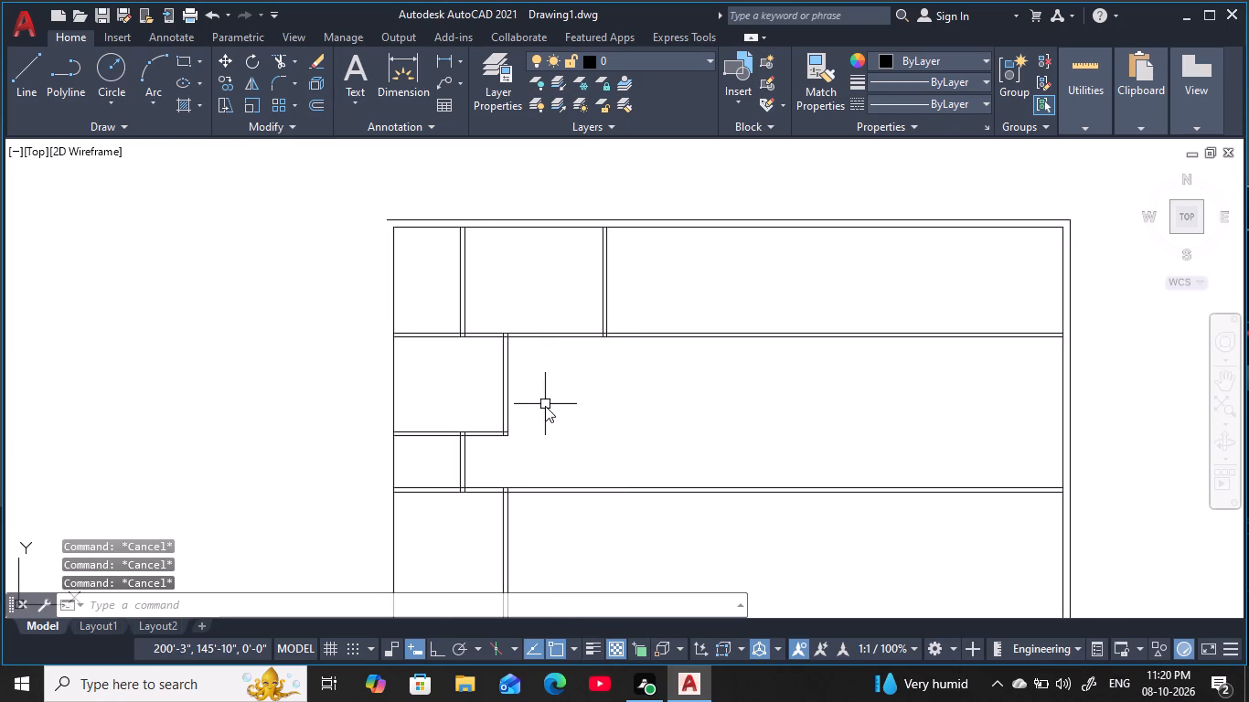
pyautogui.press('space')
pyautogui.write("9'")
pyautogui.write('4')
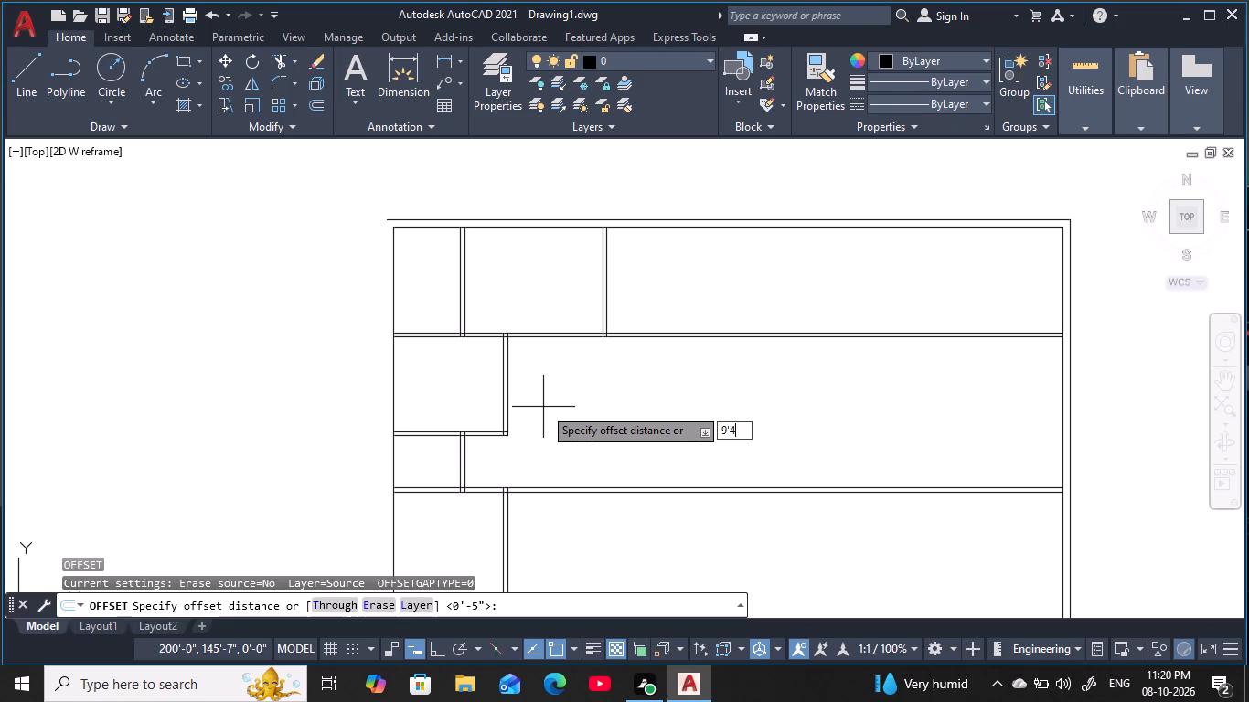
pyautogui.press('space')
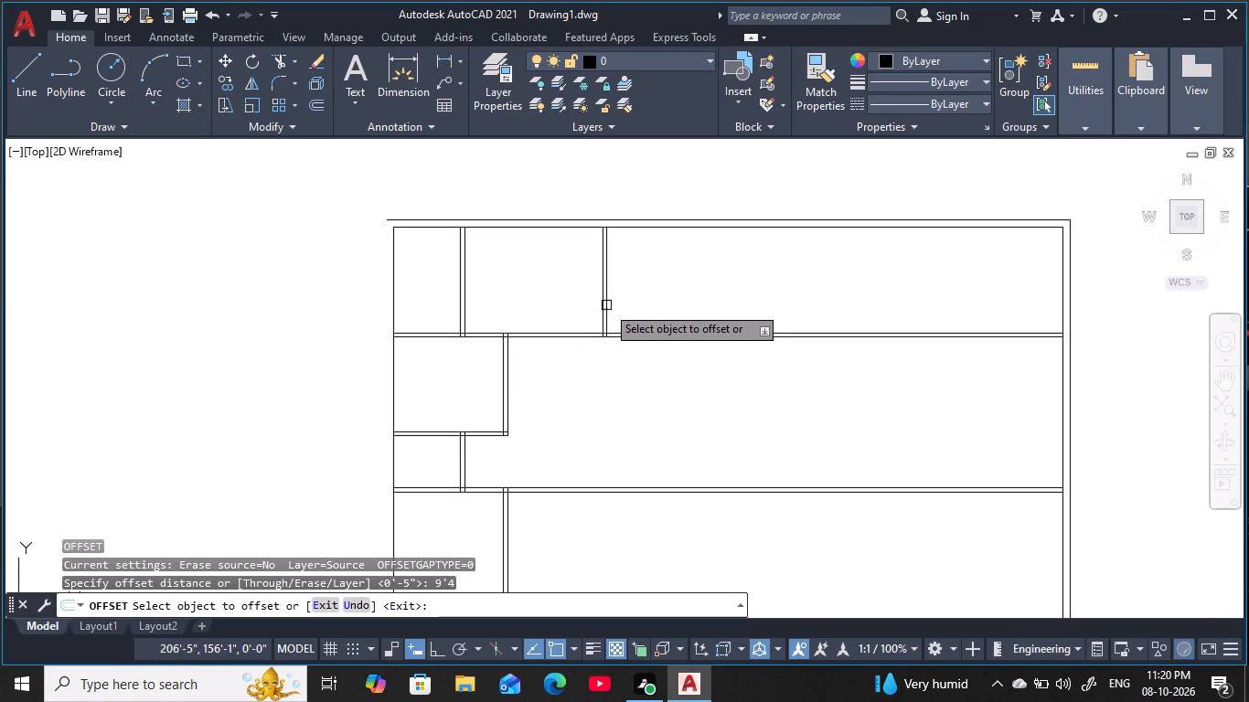
pyautogui.click(608, 304)
pyautogui.click(871, 296)
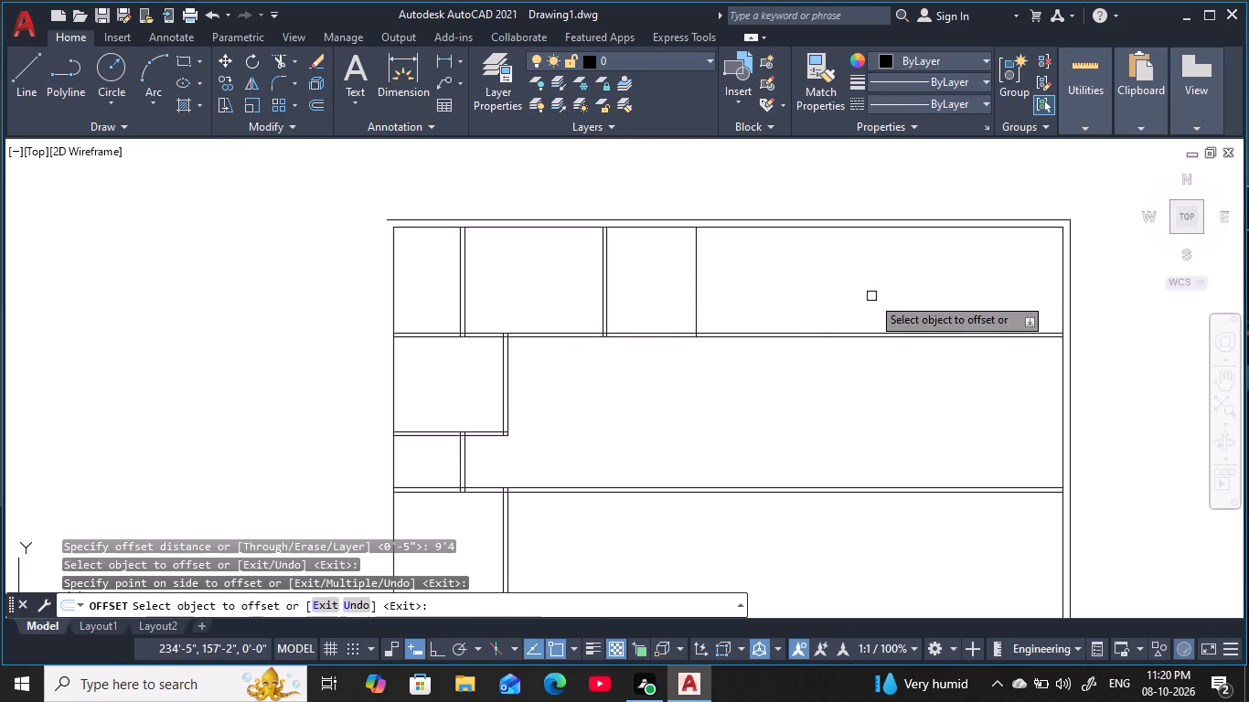
pyautogui.press('Escape')
pyautogui.press('Escape')
pyautogui.press('Escape')
pyautogui.press('Escape')
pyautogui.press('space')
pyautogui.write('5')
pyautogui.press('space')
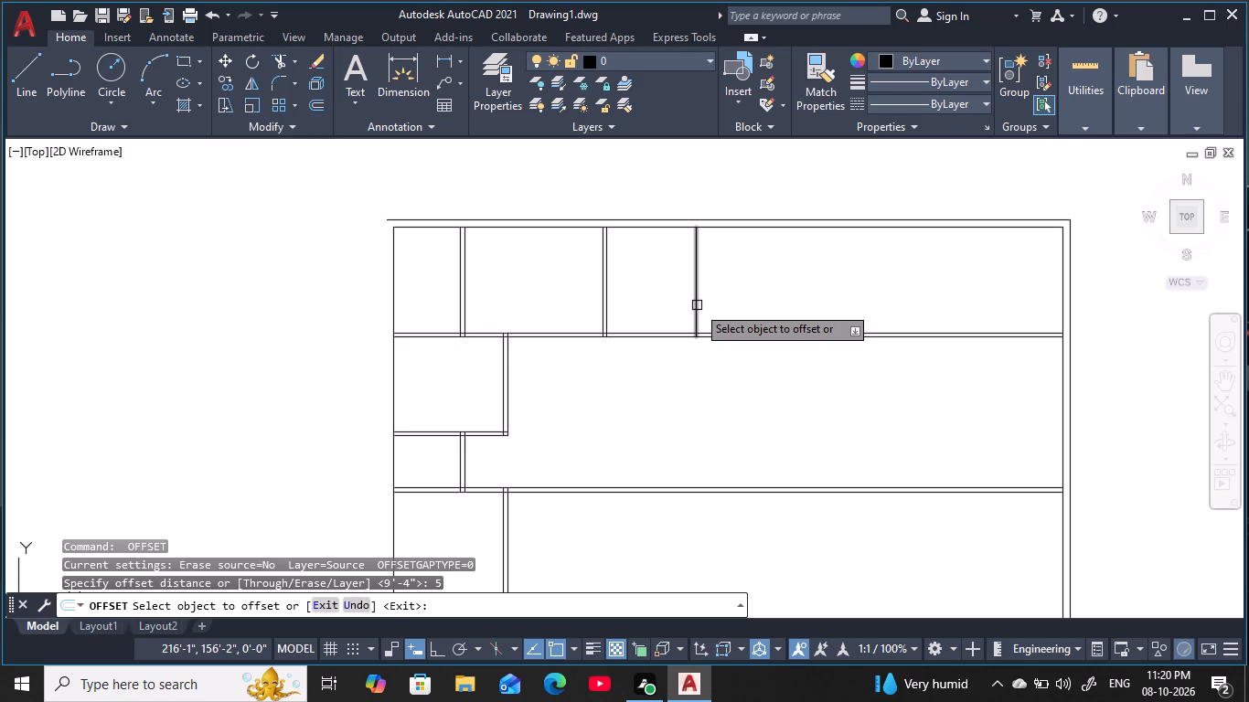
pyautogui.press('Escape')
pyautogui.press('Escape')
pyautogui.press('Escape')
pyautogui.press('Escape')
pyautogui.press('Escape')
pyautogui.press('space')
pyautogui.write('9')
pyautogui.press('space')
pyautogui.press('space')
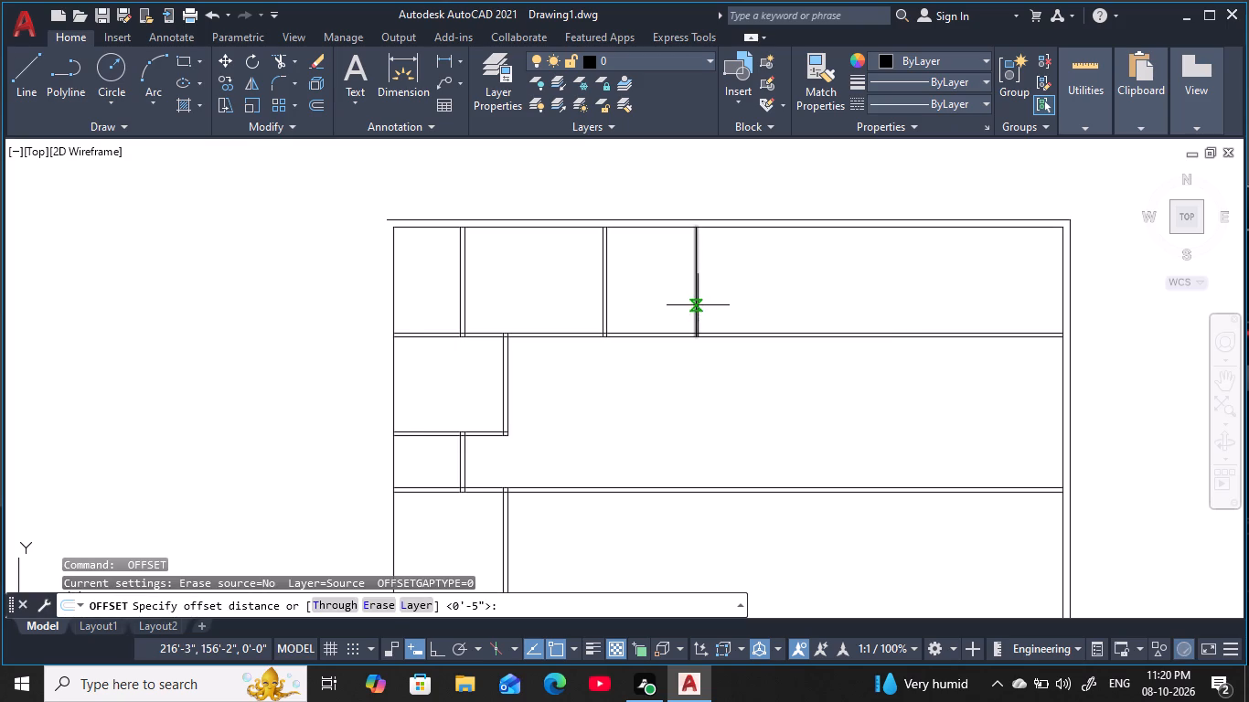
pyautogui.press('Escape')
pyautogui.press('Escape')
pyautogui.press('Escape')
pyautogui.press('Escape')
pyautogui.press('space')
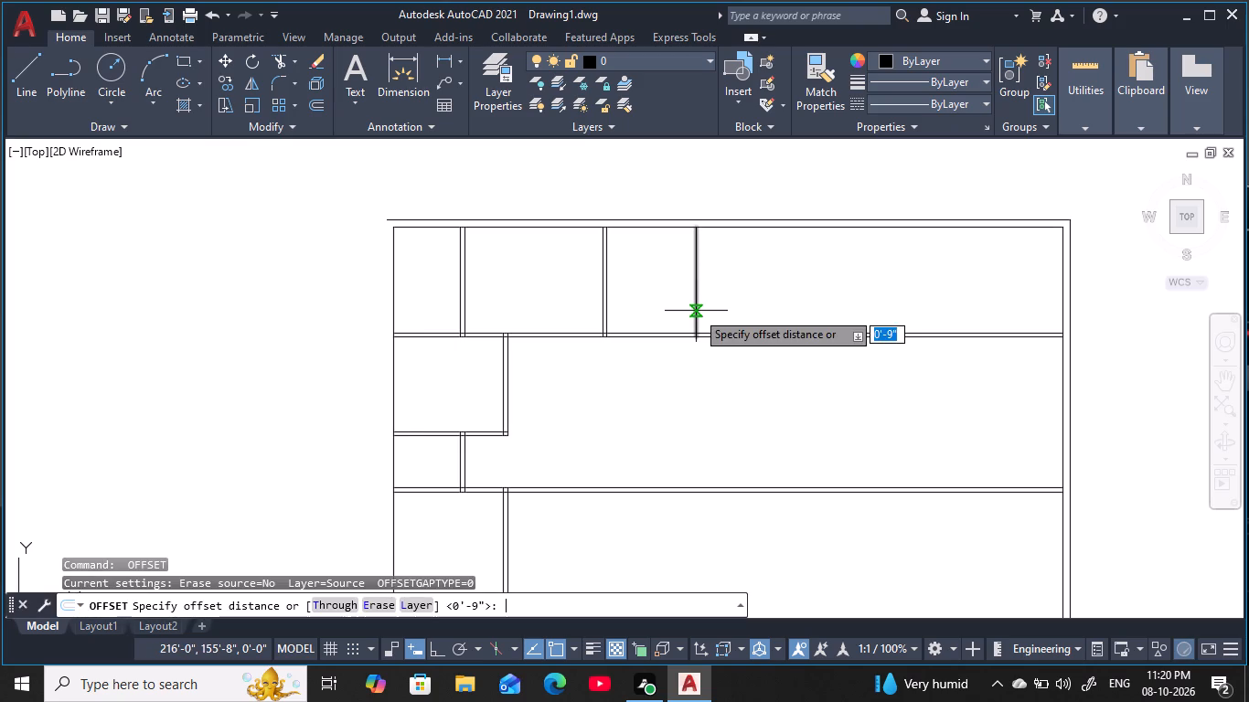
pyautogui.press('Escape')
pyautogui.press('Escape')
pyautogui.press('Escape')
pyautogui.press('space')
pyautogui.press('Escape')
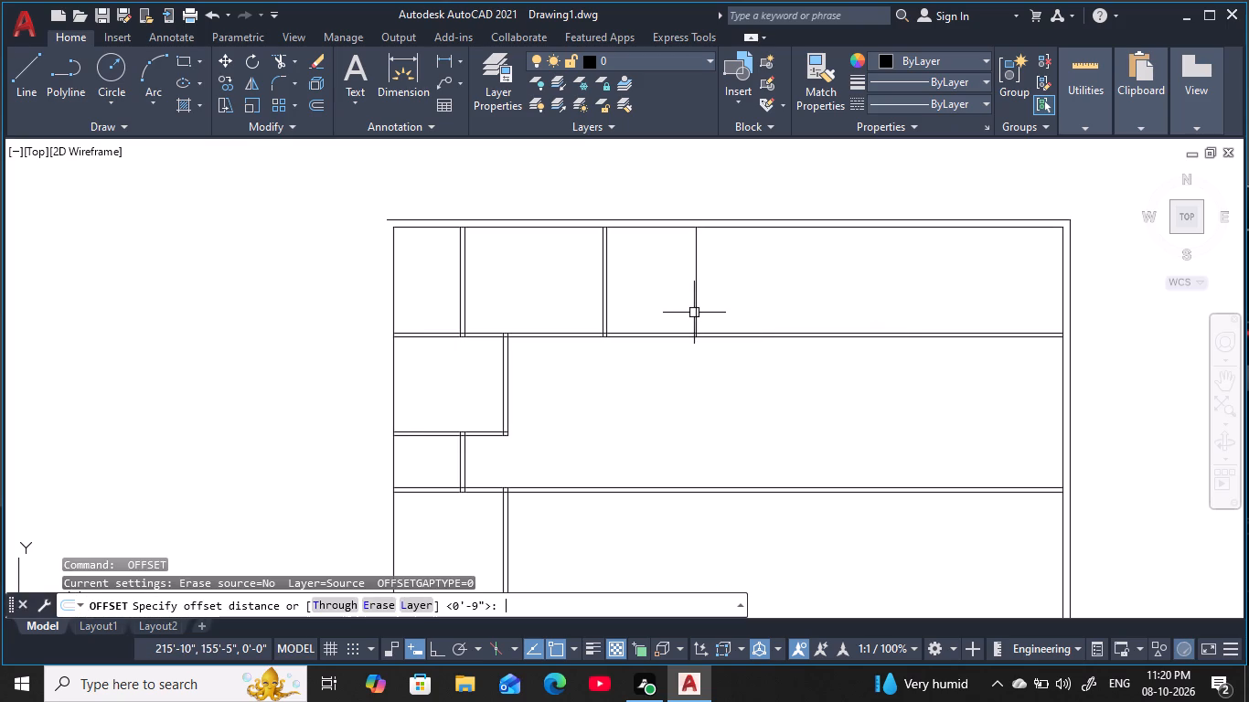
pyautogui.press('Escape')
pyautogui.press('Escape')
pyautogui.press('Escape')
# Offset the new single vertical line in the top row 9 inches to the right to form a thick wall.
pyautogui.write('O')
pyautogui.press('space')
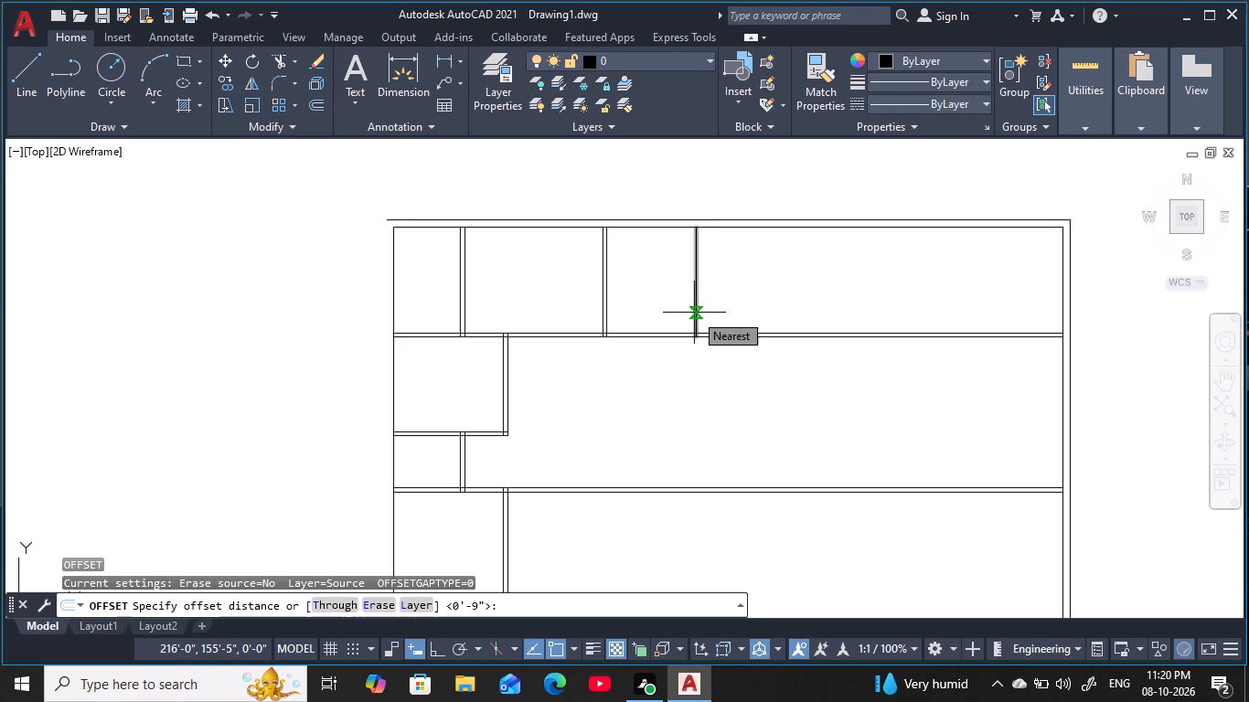
pyautogui.press('9')
pyautogui.press('space')
pyautogui.click(694, 314)
pyautogui.click(777, 303)
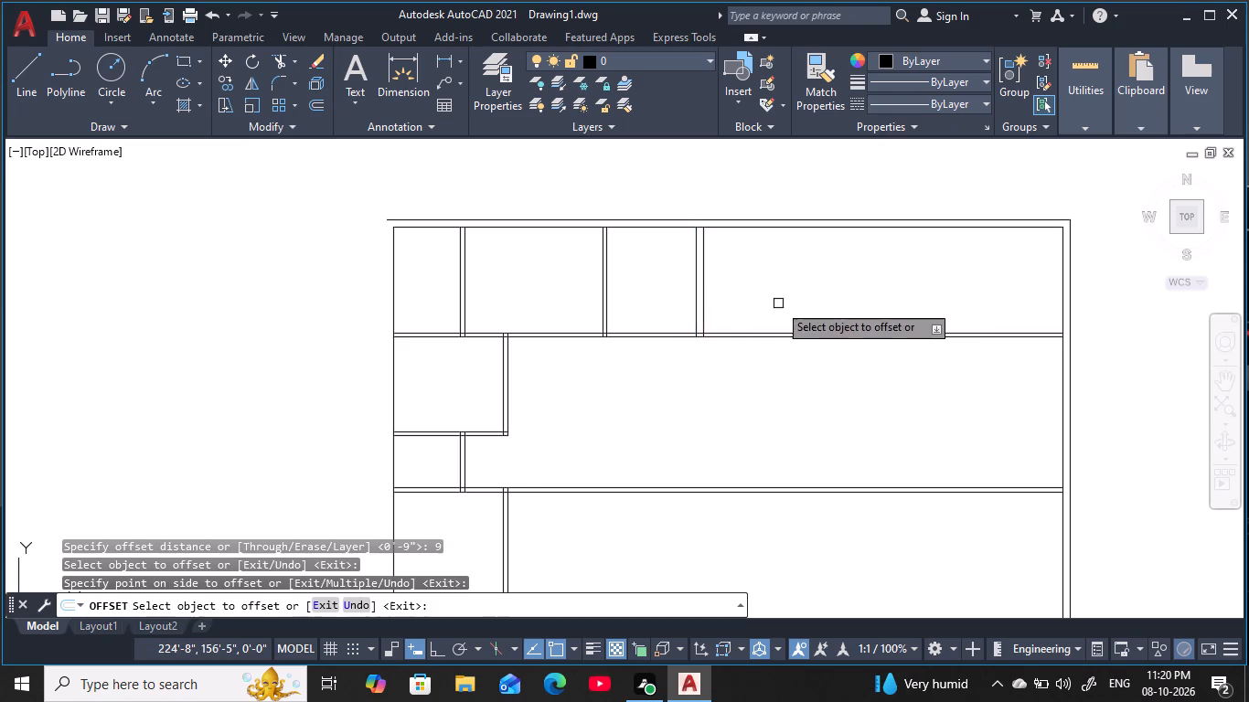
pyautogui.moveTo(782, 305); pyautogui.dragTo(811, 264, button='middle')
pyautogui.press('Escape')
pyautogui.press('Escape')
pyautogui.press('Escape')
pyautogui.press('Escape')
pyautogui.press('Escape')
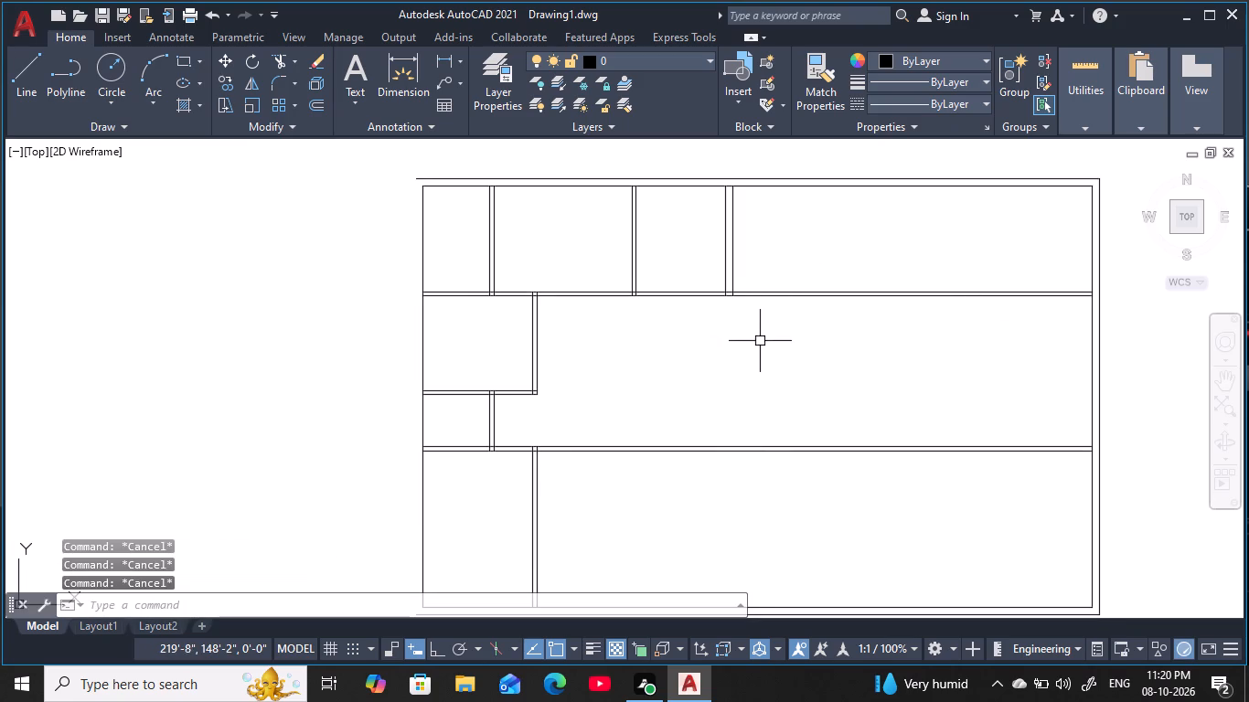
pyautogui.press('Escape')
pyautogui.press('Escape')
pyautogui.press('Escape')
# Extend both lines of the 9-inch vertical wall down through the horizontal partitions to the bottom outer wall's inner line.
pyautogui.moveTo(763, 341); pyautogui.dragTo(728, 344, button='middle')
pyautogui.press('Escape')
pyautogui.press('Escape')
pyautogui.press('Escape')
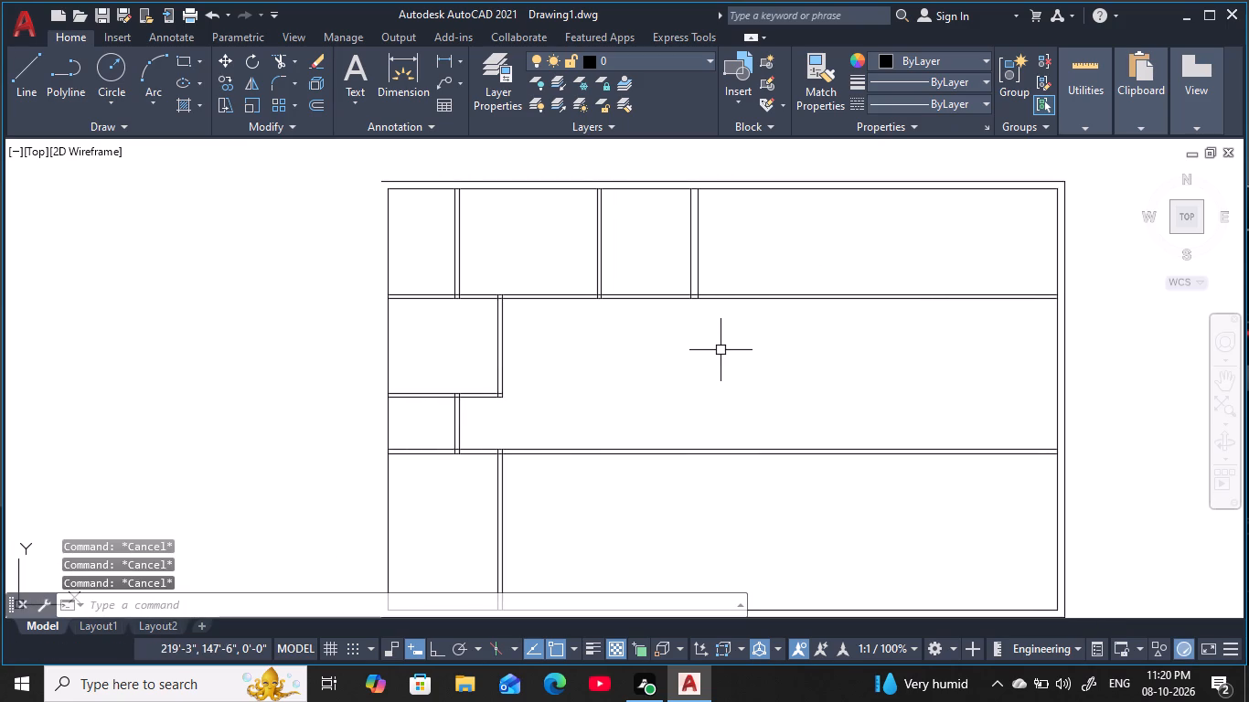
pyautogui.press('Escape')
pyautogui.press('Escape')
pyautogui.press('Escape')
pyautogui.press('Escape')
pyautogui.press('e')
pyautogui.write('X')
pyautogui.press('space')
pyautogui.click(698, 276)
pyautogui.click(686, 278)
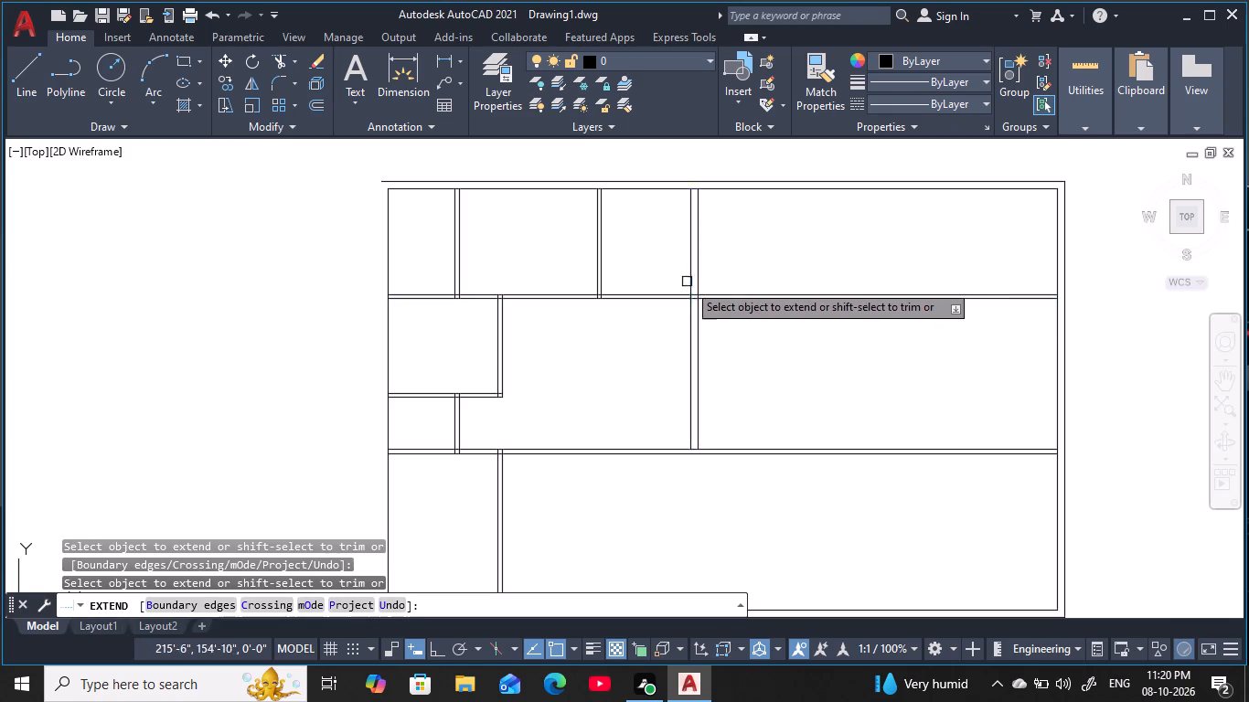
pyautogui.click(699, 373)
pyautogui.click(691, 385)
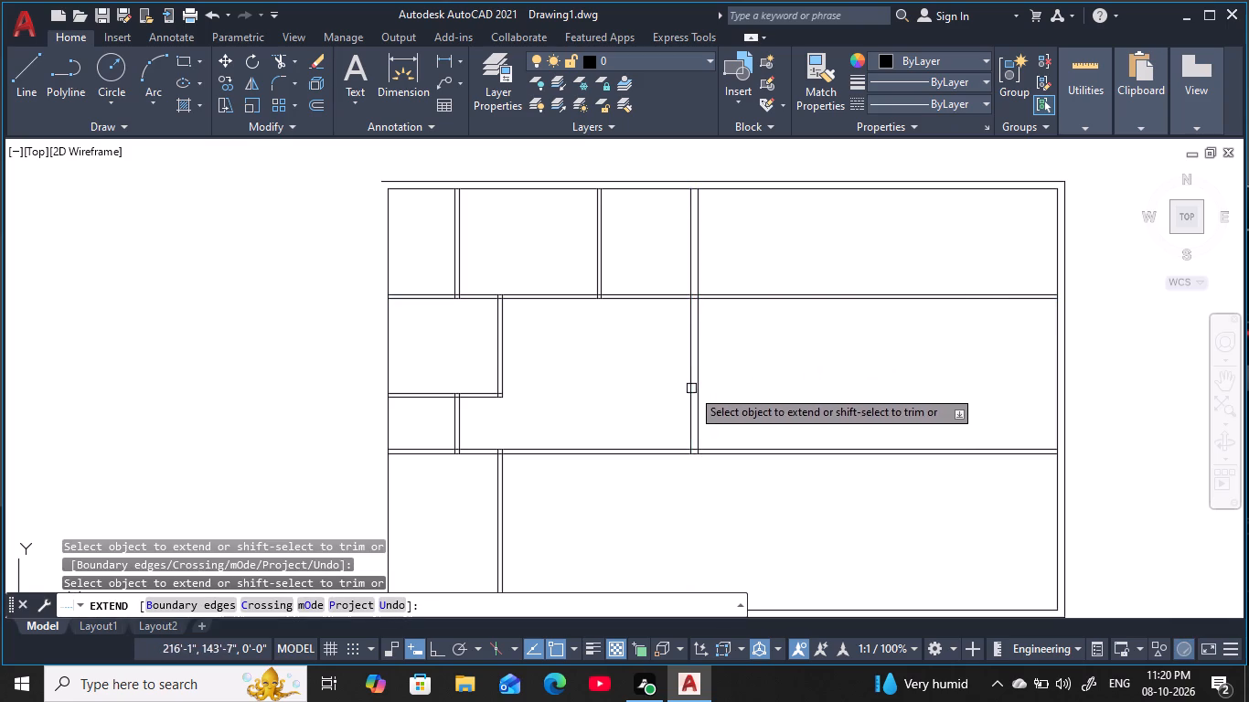
pyautogui.click(697, 395)
pyautogui.click(692, 406)
pyautogui.moveTo(714, 389); pyautogui.dragTo(731, 315, button='middle')
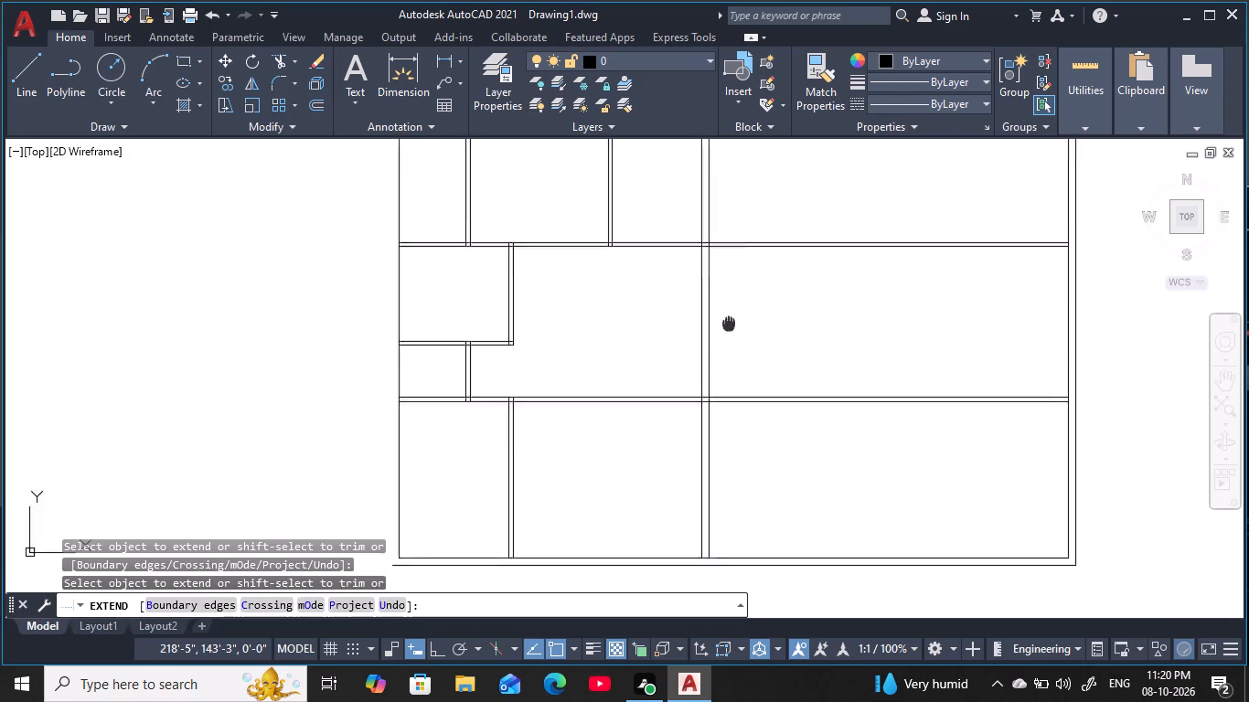
pyautogui.moveTo(731, 315); pyautogui.dragTo(749, 249, button='middle')
pyautogui.moveTo(738, 270); pyautogui.dragTo(708, 351, button='middle')
pyautogui.press('Escape')
pyautogui.press('Escape')
pyautogui.press('Escape')
pyautogui.press('Escape')
pyautogui.press('Escape')
pyautogui.press('Escape')
pyautogui.press('Escape')
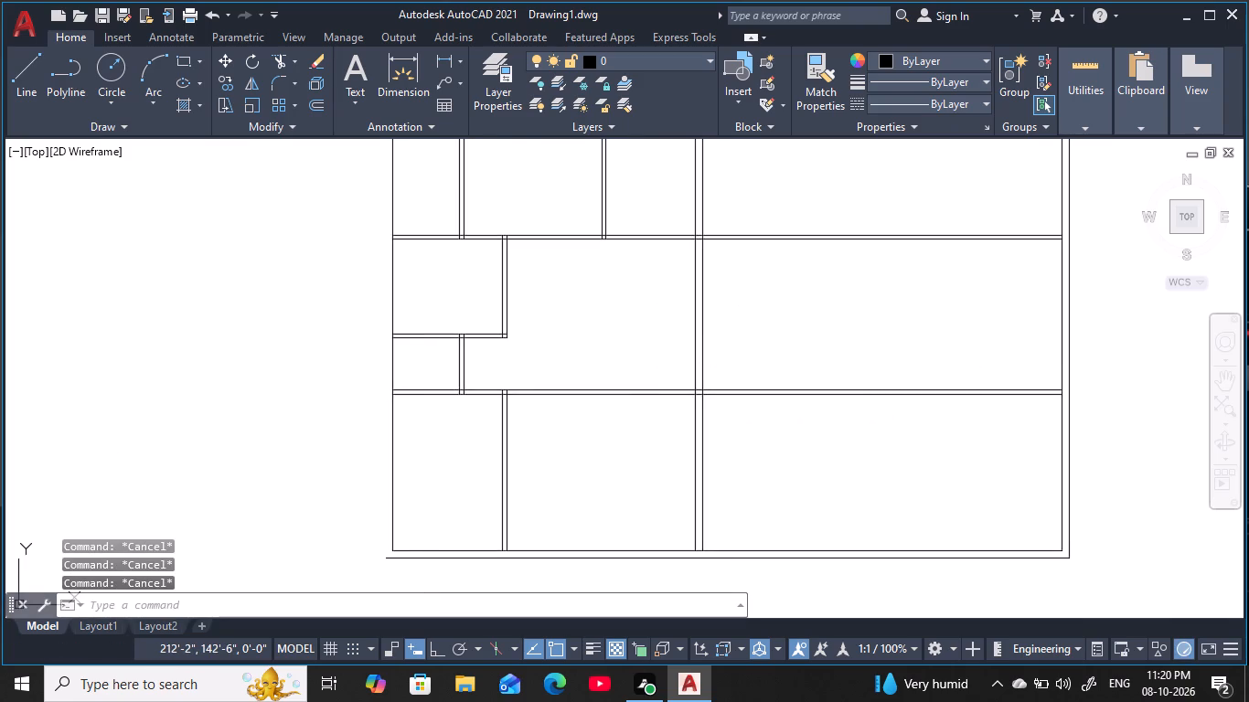
pyautogui.press('Escape')
pyautogui.press('Escape')
pyautogui.press('Escape')
pyautogui.press('Escape')
pyautogui.press('Escape')
pyautogui.press('Escape')
# Offset the right line of the vertical partition in the bottom row 10' to the right.
pyautogui.press('o')
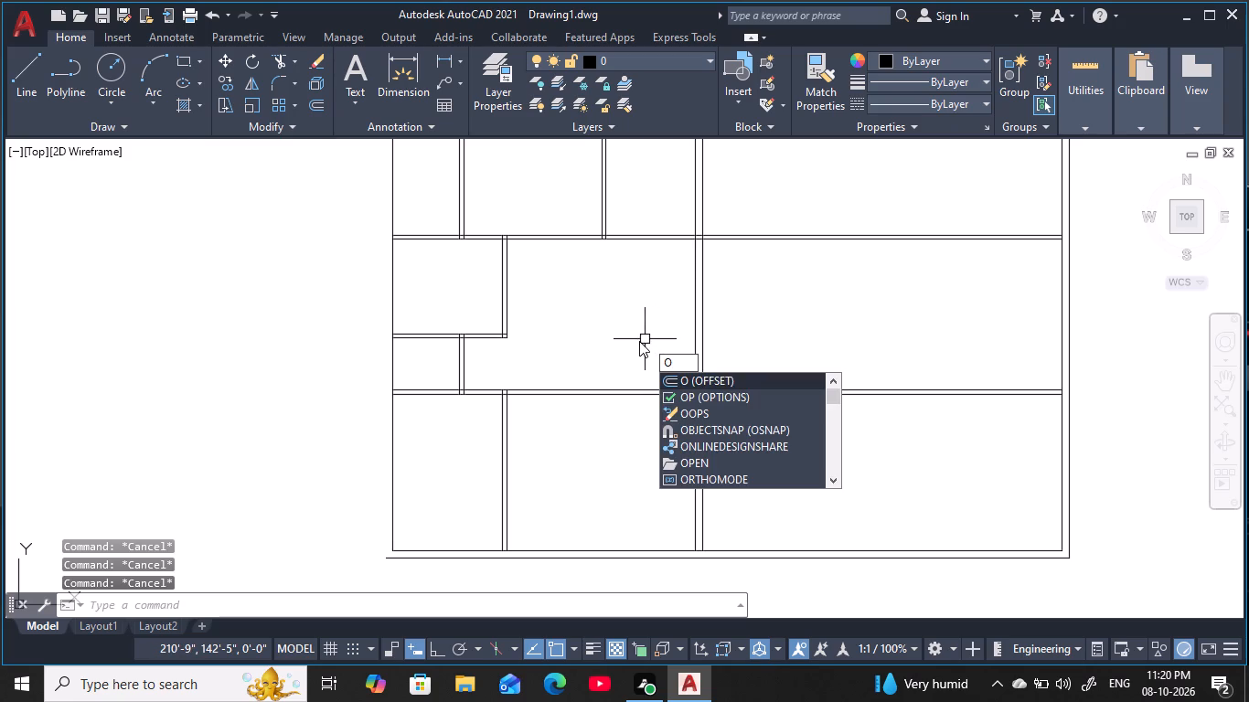
pyautogui.press('space')
pyautogui.press('1')
pyautogui.press('0')
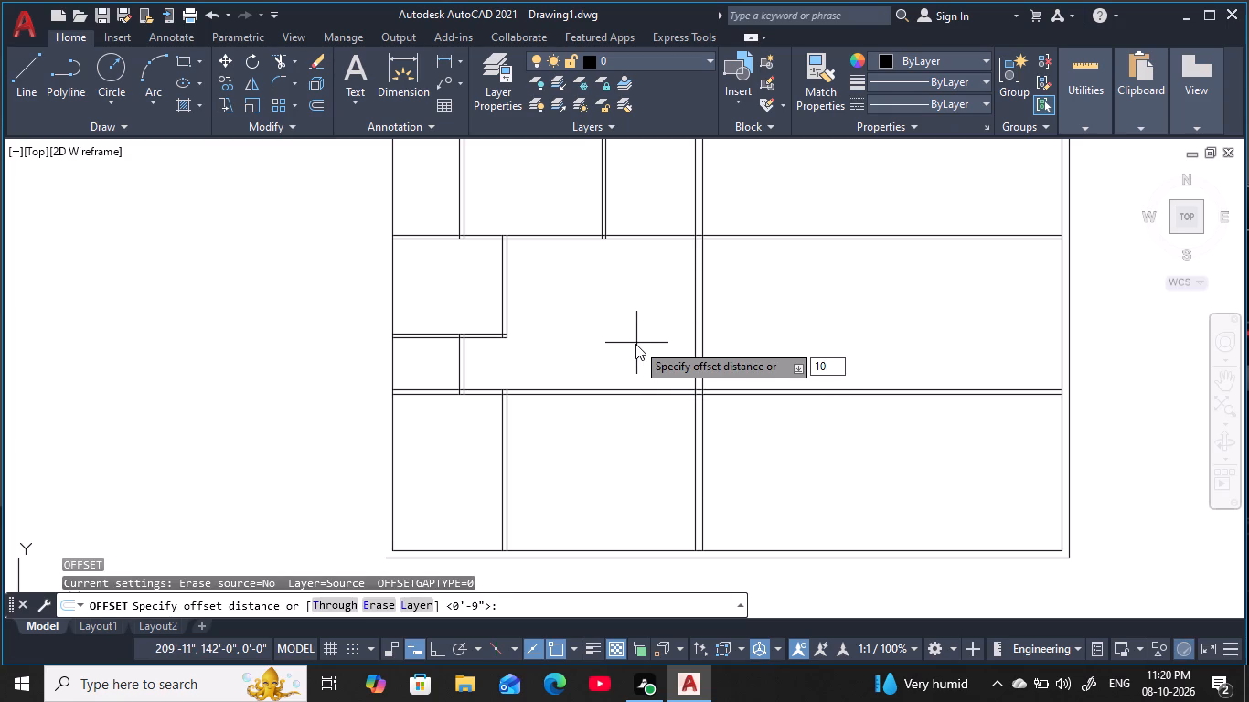
pyautogui.press("'")
pyautogui.press('space')
pyautogui.click(507, 484)
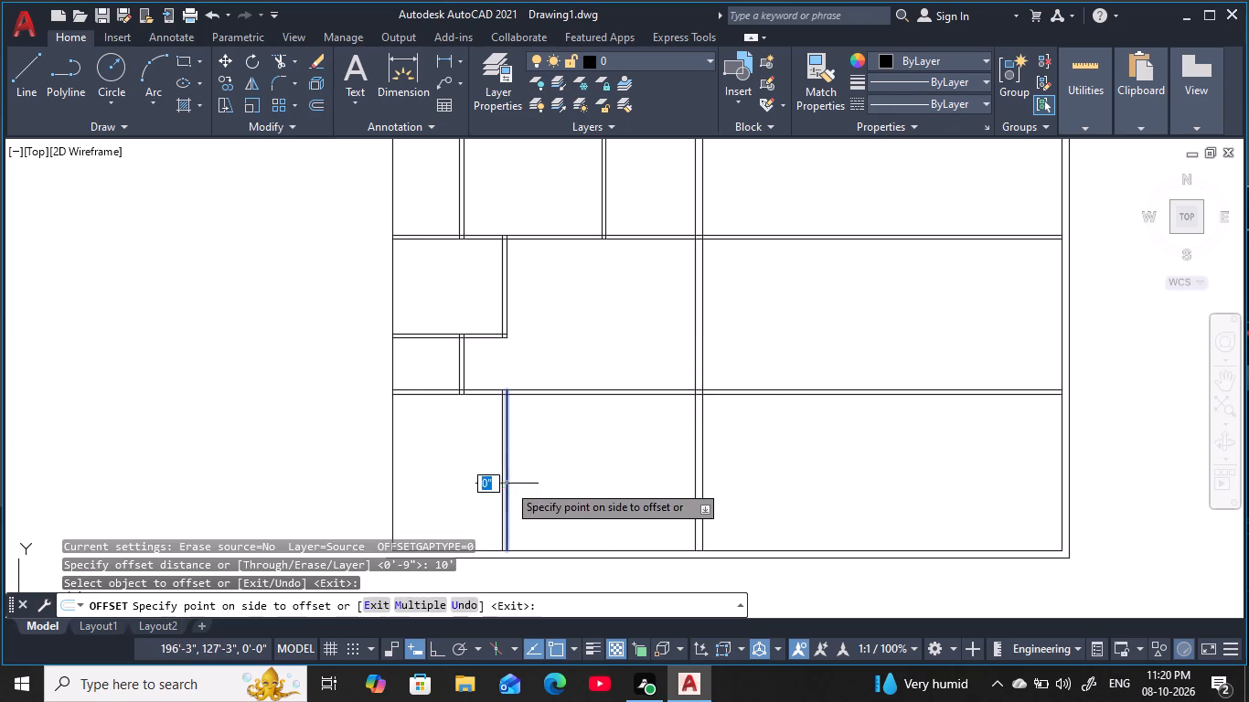
pyautogui.click(652, 469)
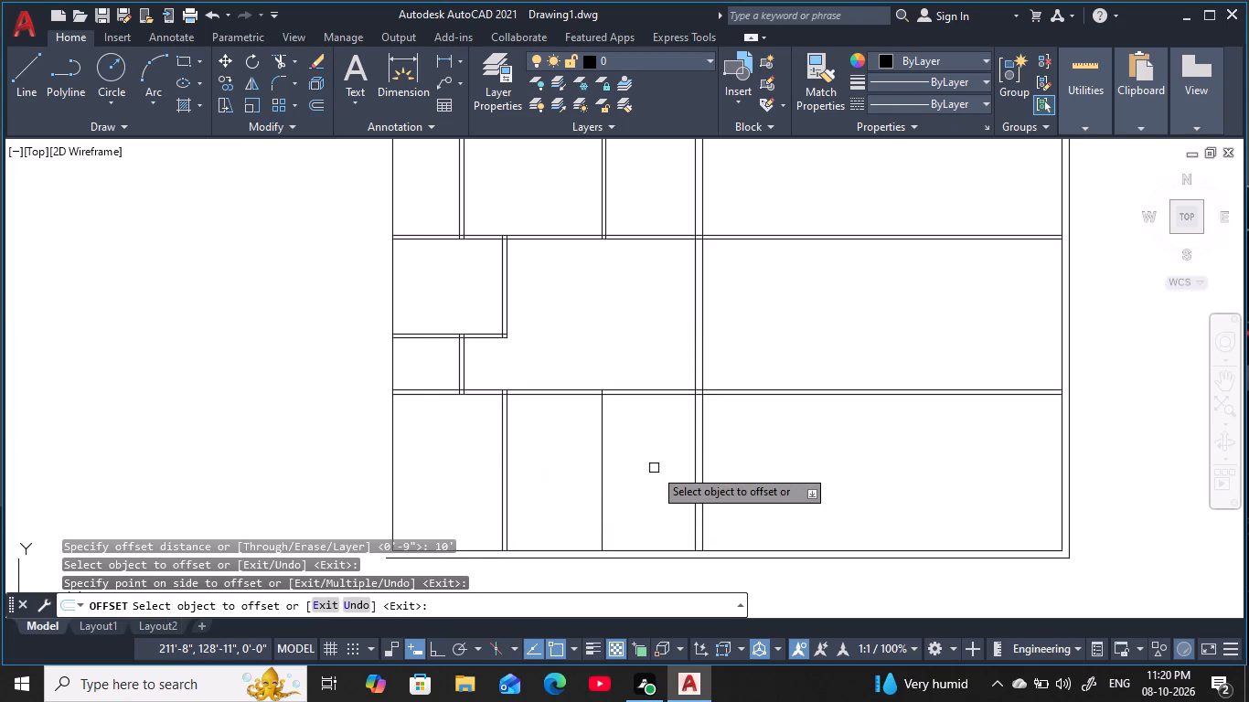
# Offset the single vertical line in the bottom row 5 inches to the right to form a partition.
pyautogui.press('Escape')
pyautogui.press('Escape')
pyautogui.press('Escape')
pyautogui.press('Escape')
pyautogui.press('Escape')
pyautogui.press('Escape')
pyautogui.press('Escape')
pyautogui.press('Escape')
pyautogui.press('Escape')
pyautogui.press('Escape')
pyautogui.press('Escape')
pyautogui.press('Escape')
pyautogui.press('Escape')
pyautogui.press('Escape')
pyautogui.press('Escape')
pyautogui.press('Escape')
pyautogui.press('space')
pyautogui.write('5')
pyautogui.press('space')
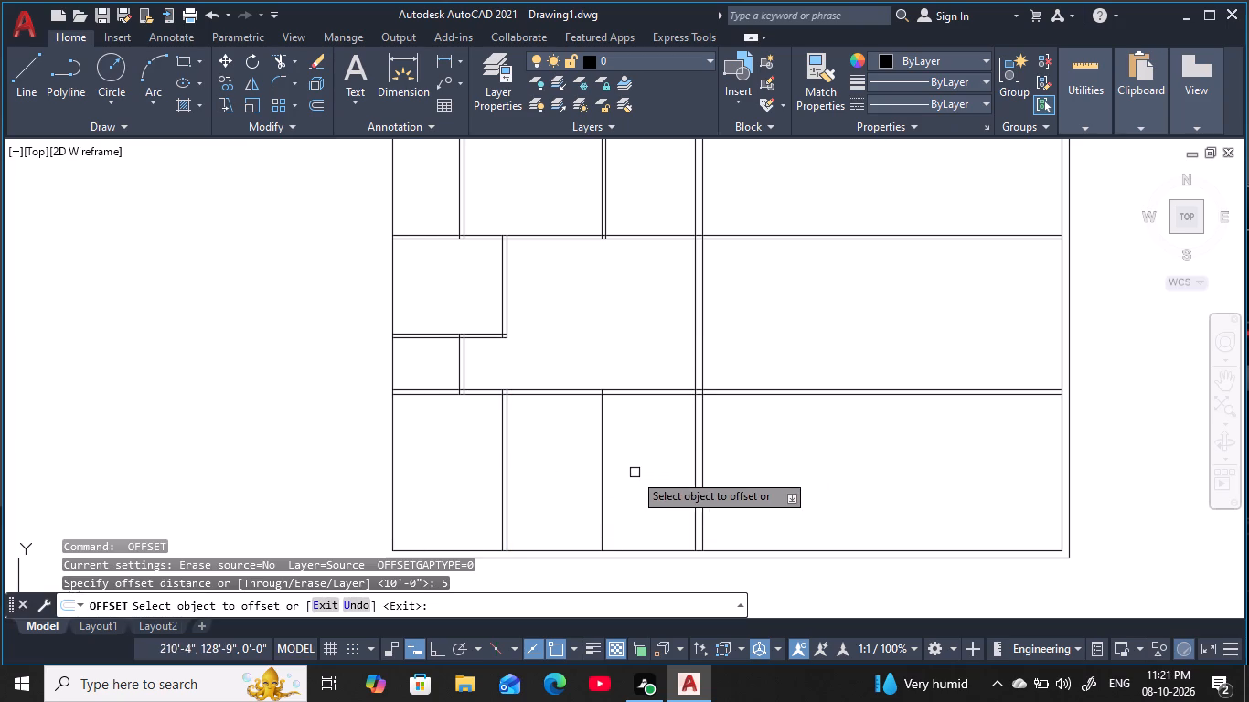
pyautogui.click(601, 491)
pyautogui.click(649, 483)
pyautogui.moveTo(659, 478); pyautogui.dragTo(658, 452, button='middle')
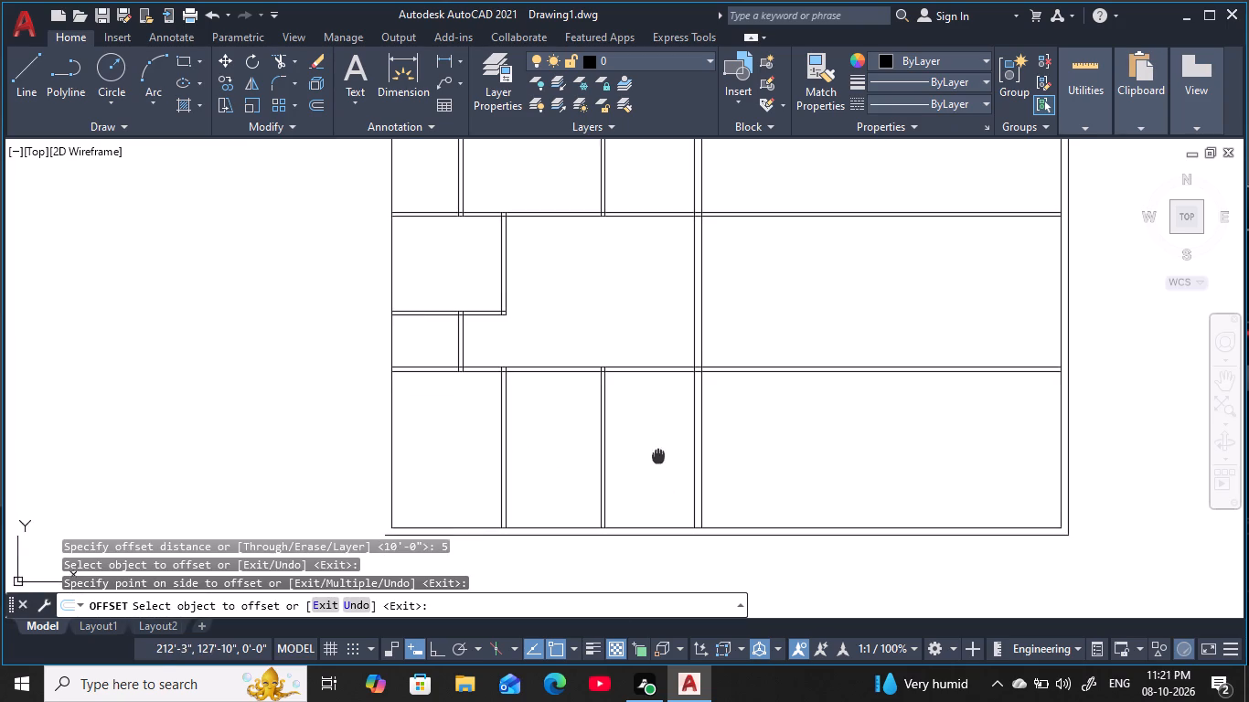
pyautogui.moveTo(658, 452); pyautogui.dragTo(657, 447, button='middle')
pyautogui.press('Escape')
pyautogui.press('Escape')
pyautogui.press('Escape')
pyautogui.press('Escape')
pyautogui.moveTo(657, 443); pyautogui.dragTo(620, 445, button='middle')
pyautogui.press('Escape')
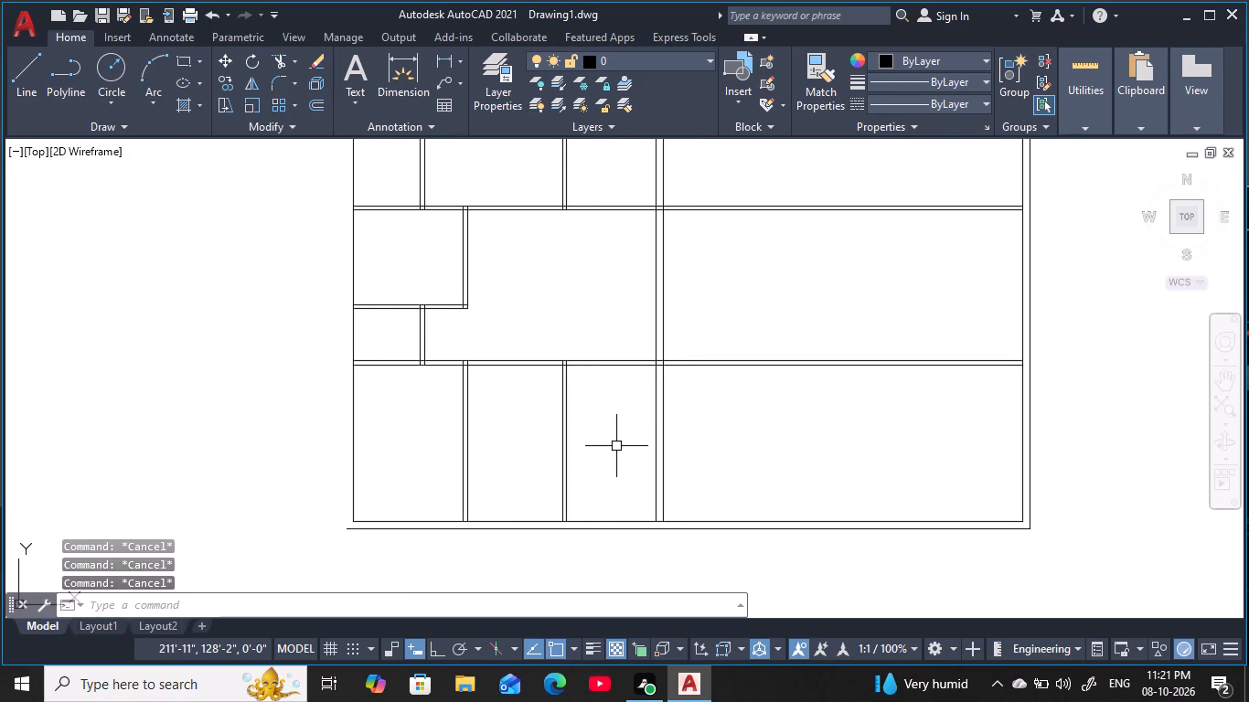
pyautogui.press('Escape')
pyautogui.press('Escape')
pyautogui.press('Escape')
pyautogui.press('Escape')
pyautogui.press('Escape')
pyautogui.press('Escape')
pyautogui.press('Escape')
pyautogui.press('Escape')
pyautogui.press('Escape')
pyautogui.press('Escape')
pyautogui.press('Escape')
pyautogui.press('Escape')
pyautogui.press('Escape')
pyautogui.press('Escape')
pyautogui.press('Escape')
pyautogui.press('Escape')
pyautogui.press('Escape')
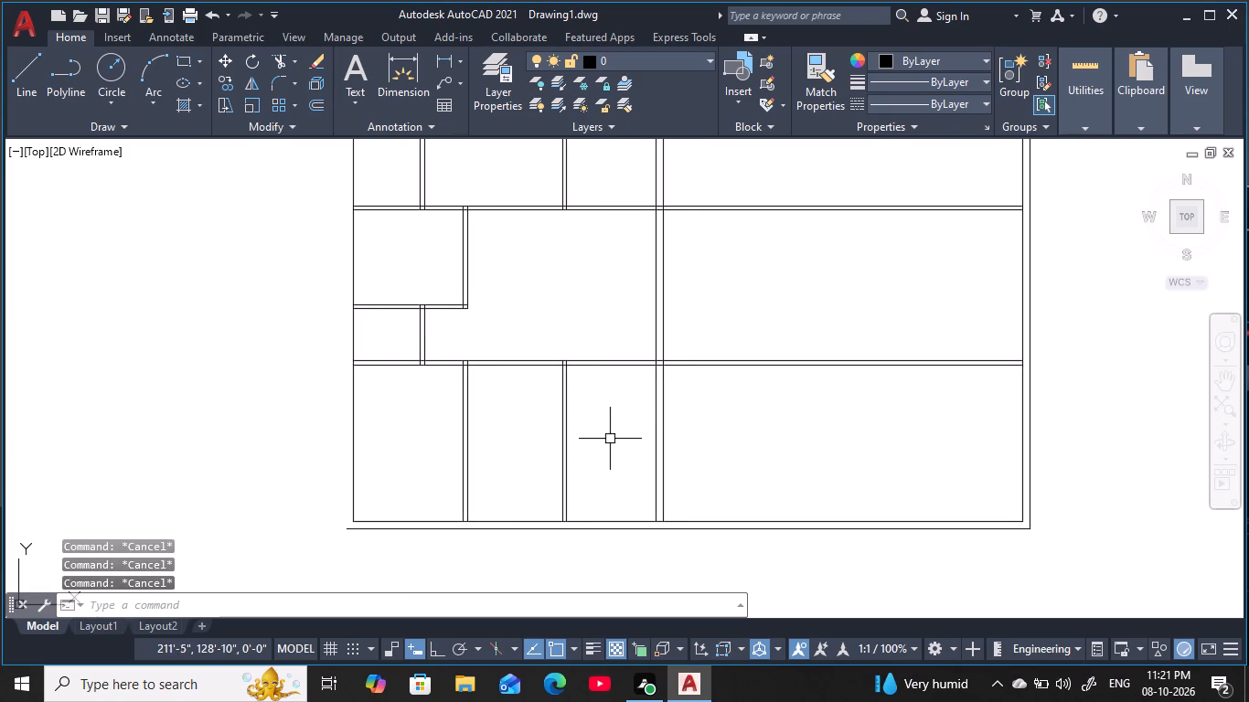
pyautogui.press('Escape')
pyautogui.press('Escape')
pyautogui.press('Escape')
pyautogui.press('Escape')
# Measure the horizontal distance from the middle-row room's right partition face to the 9-inch vertical wall using a linear dimension.
pyautogui.moveTo(560, 327); pyautogui.dragTo(569, 357, button='middle')
pyautogui.press('Escape')
pyautogui.press('Escape')
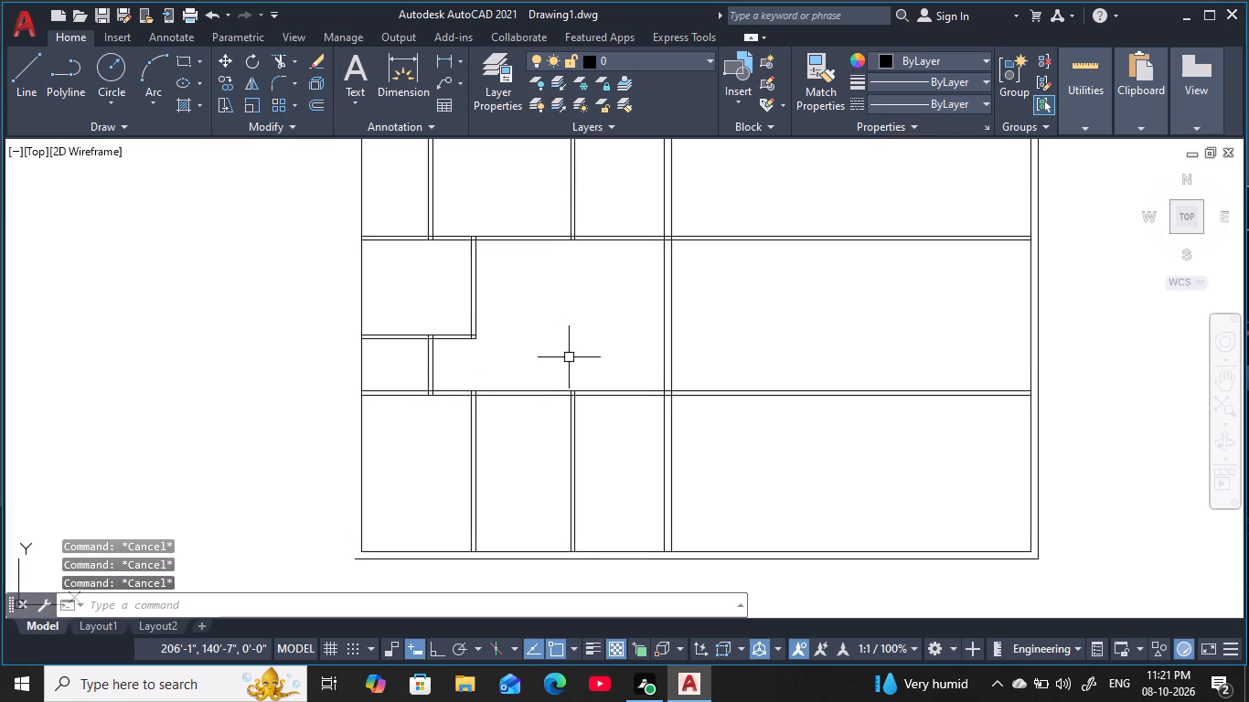
pyautogui.write('DLI')
pyautogui.press('space')
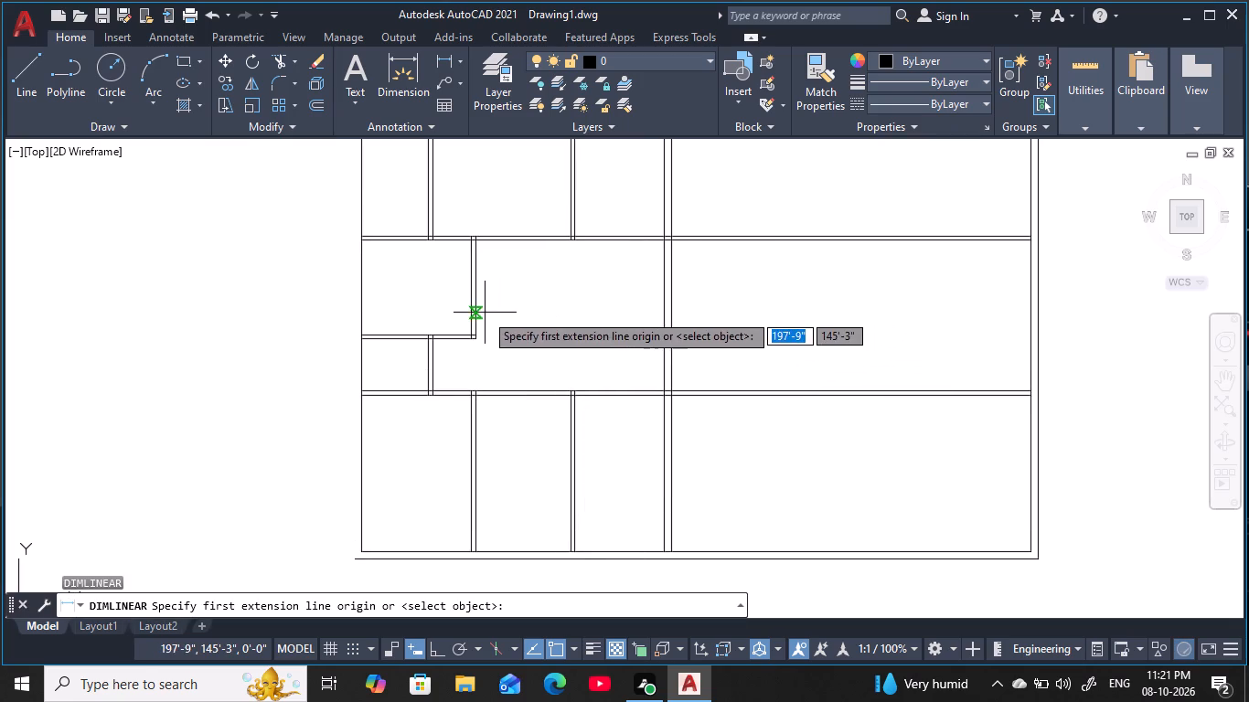
pyautogui.click(475, 313)
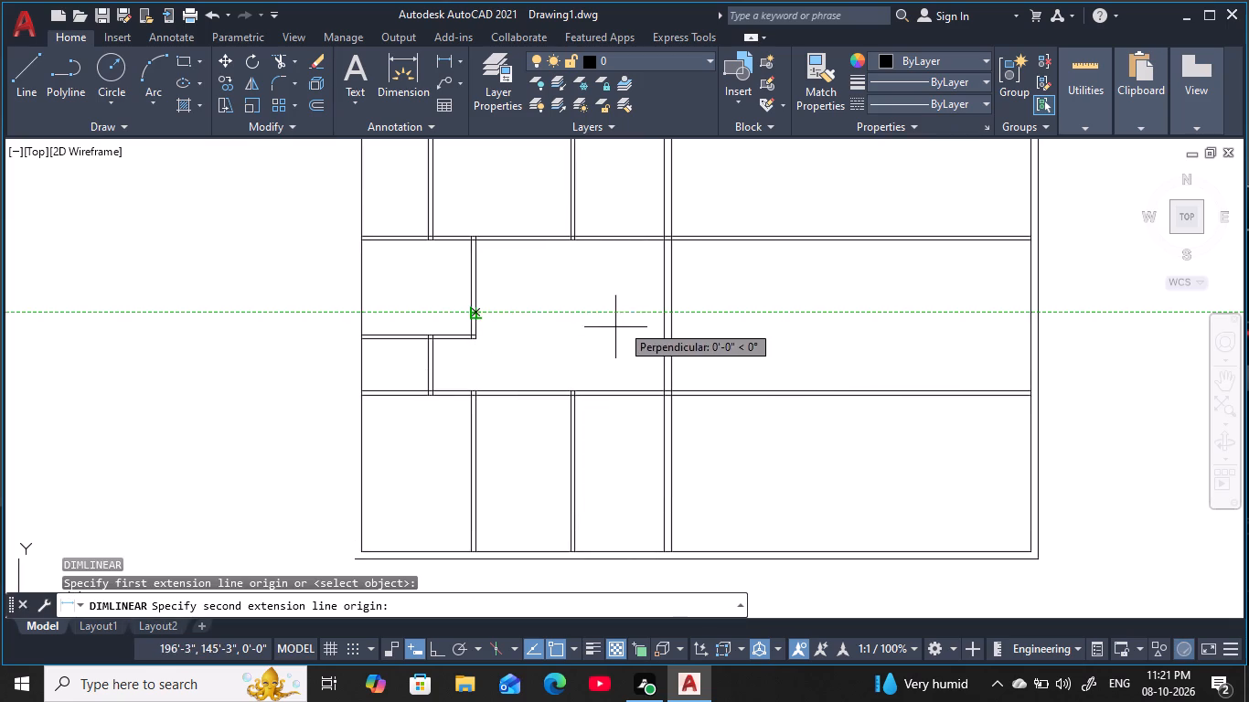
pyautogui.press('Escape')
pyautogui.press('Escape')
pyautogui.press('Escape')
pyautogui.press('Escape')
pyautogui.press('Escape')
pyautogui.press('Escape')
pyautogui.press('space')
pyautogui.scroll(2, 486, 316)
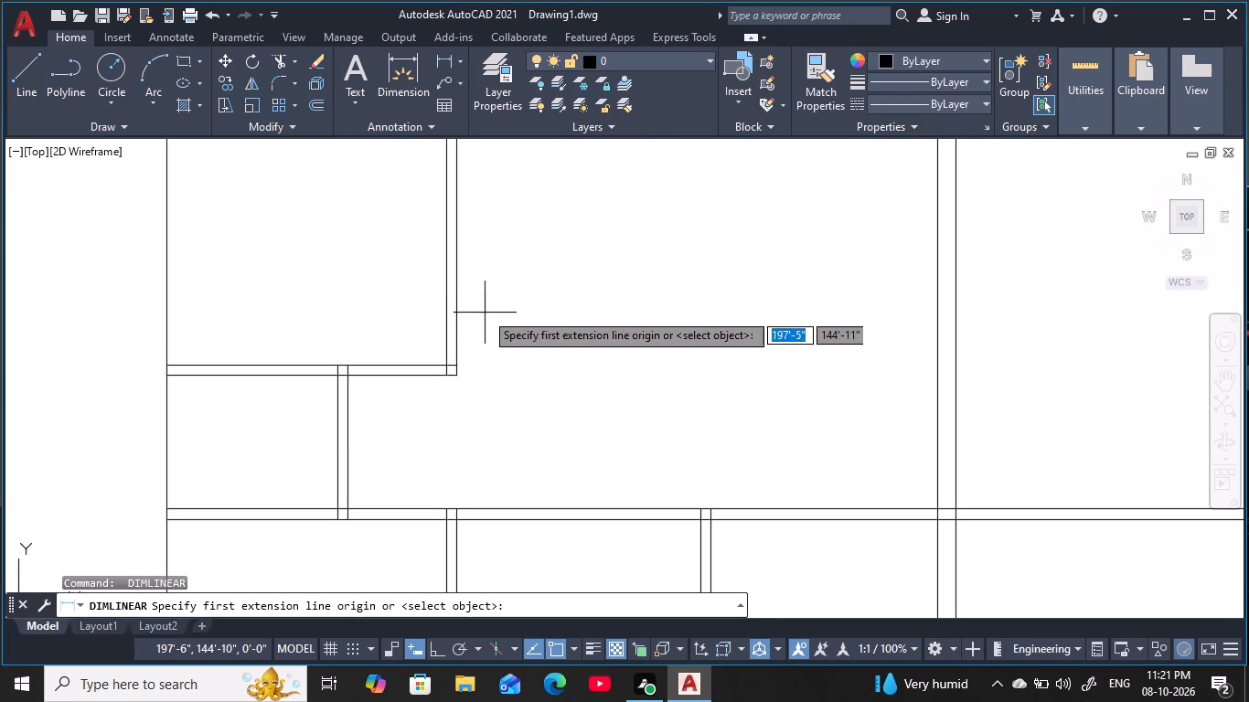
pyautogui.click(455, 304)
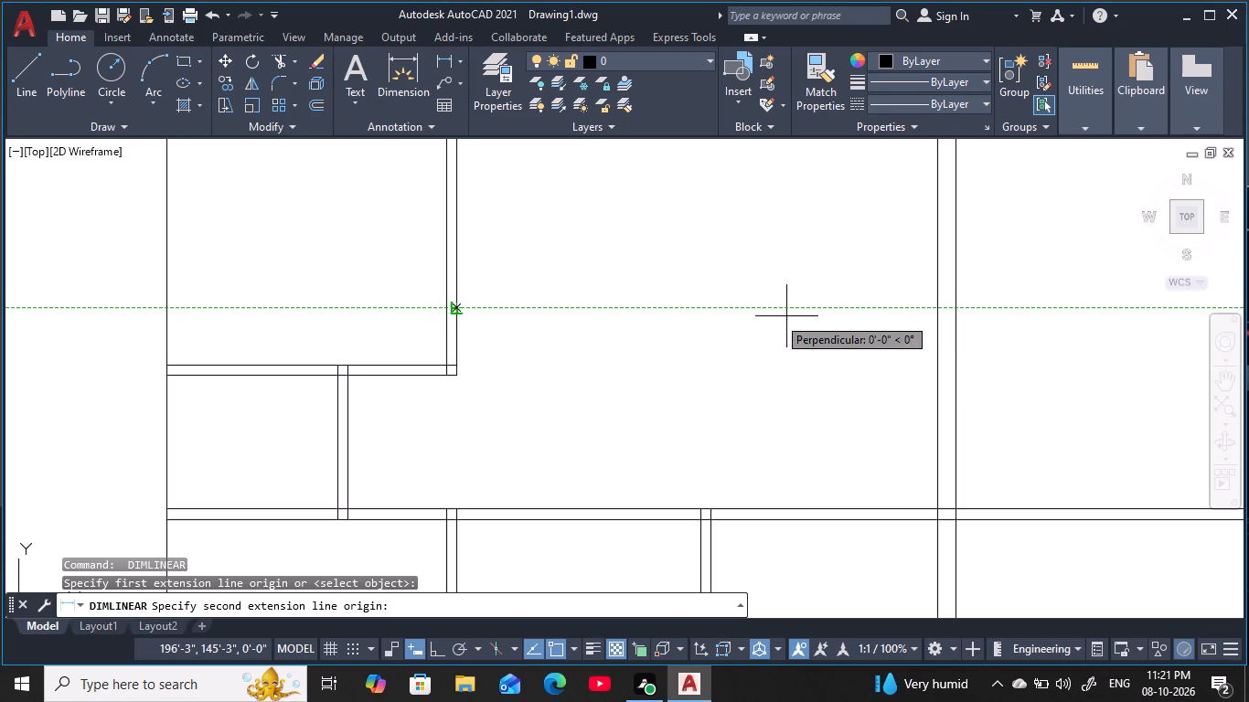
pyautogui.click(934, 310)
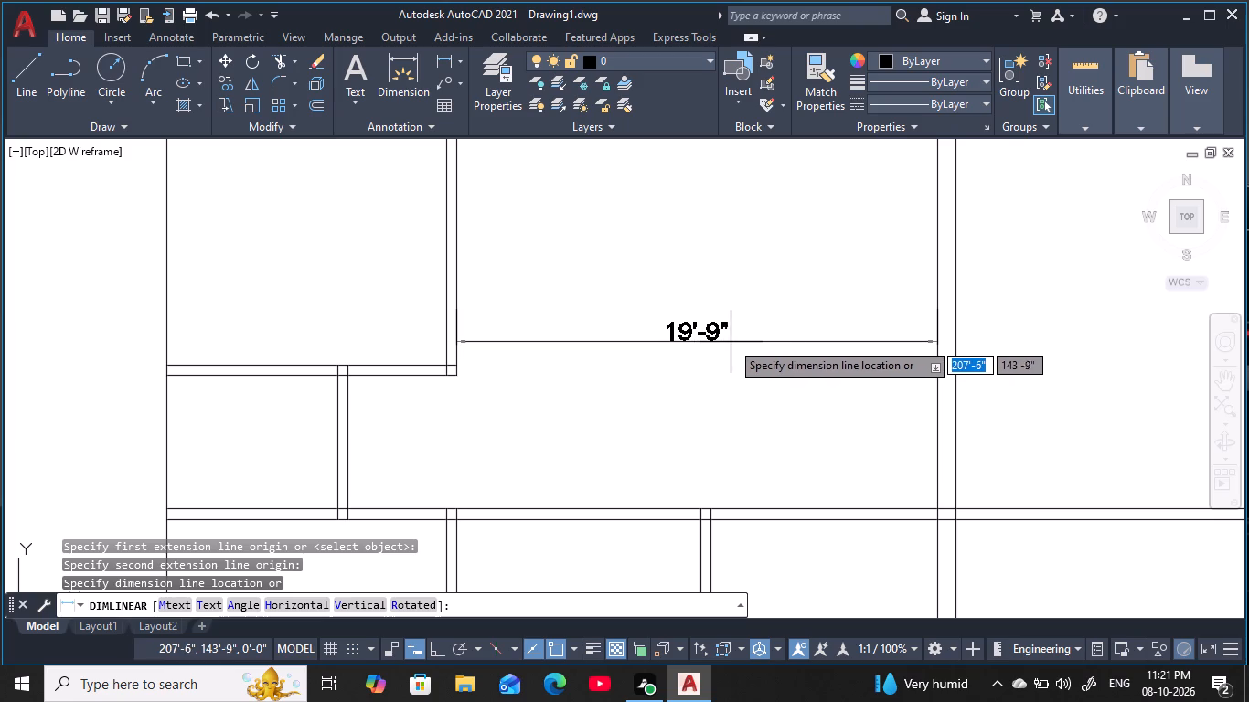
pyautogui.press('Escape')
pyautogui.press('Escape')
pyautogui.press('Escape')
pyautogui.press('Escape')
pyautogui.press('Escape')
pyautogui.press('Escape')
pyautogui.press('Escape')
pyautogui.press('Escape')
pyautogui.press('Escape')
pyautogui.press('Escape')
pyautogui.press('Escape')
pyautogui.press('Escape')
pyautogui.press('Escape')
pyautogui.press('Escape')
pyautogui.press('Escape')
pyautogui.press('Escape')
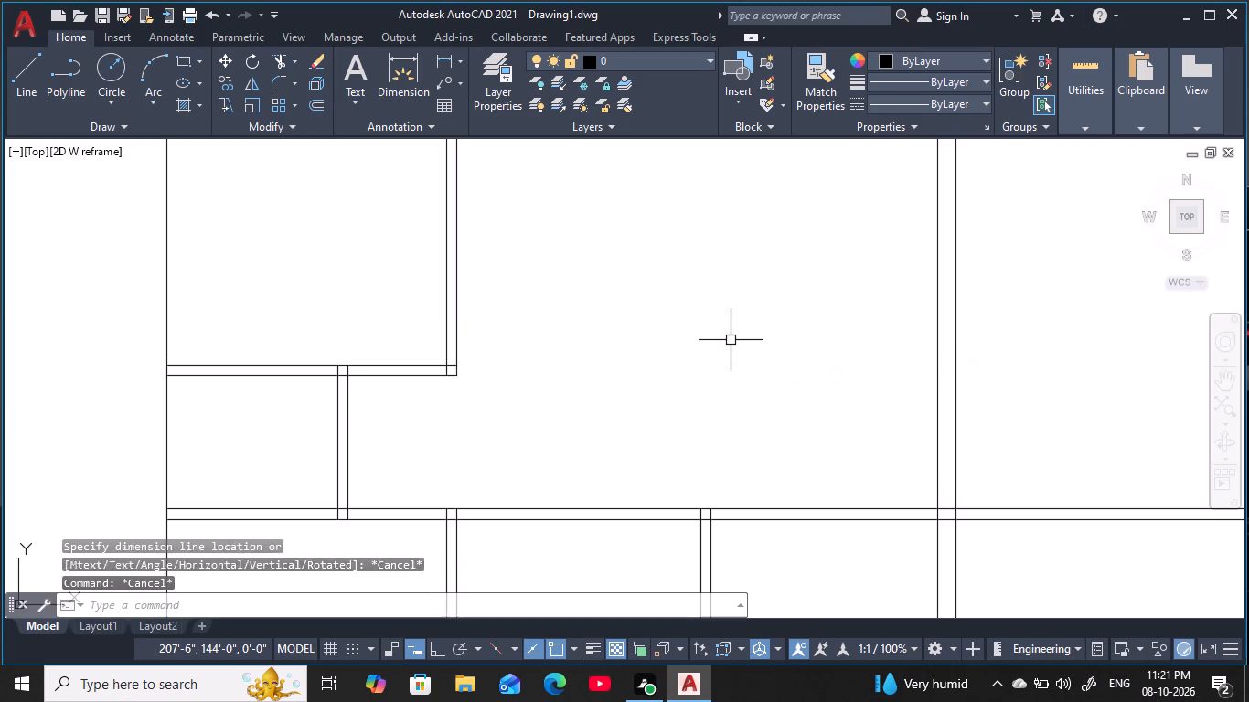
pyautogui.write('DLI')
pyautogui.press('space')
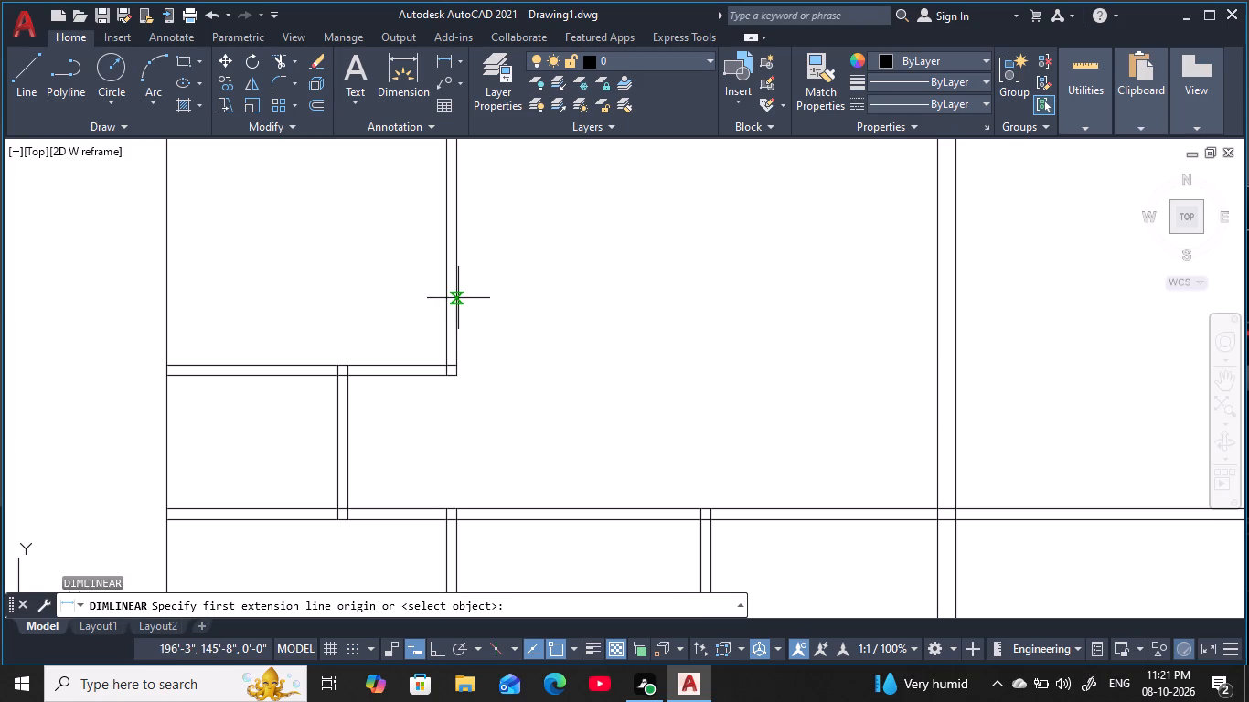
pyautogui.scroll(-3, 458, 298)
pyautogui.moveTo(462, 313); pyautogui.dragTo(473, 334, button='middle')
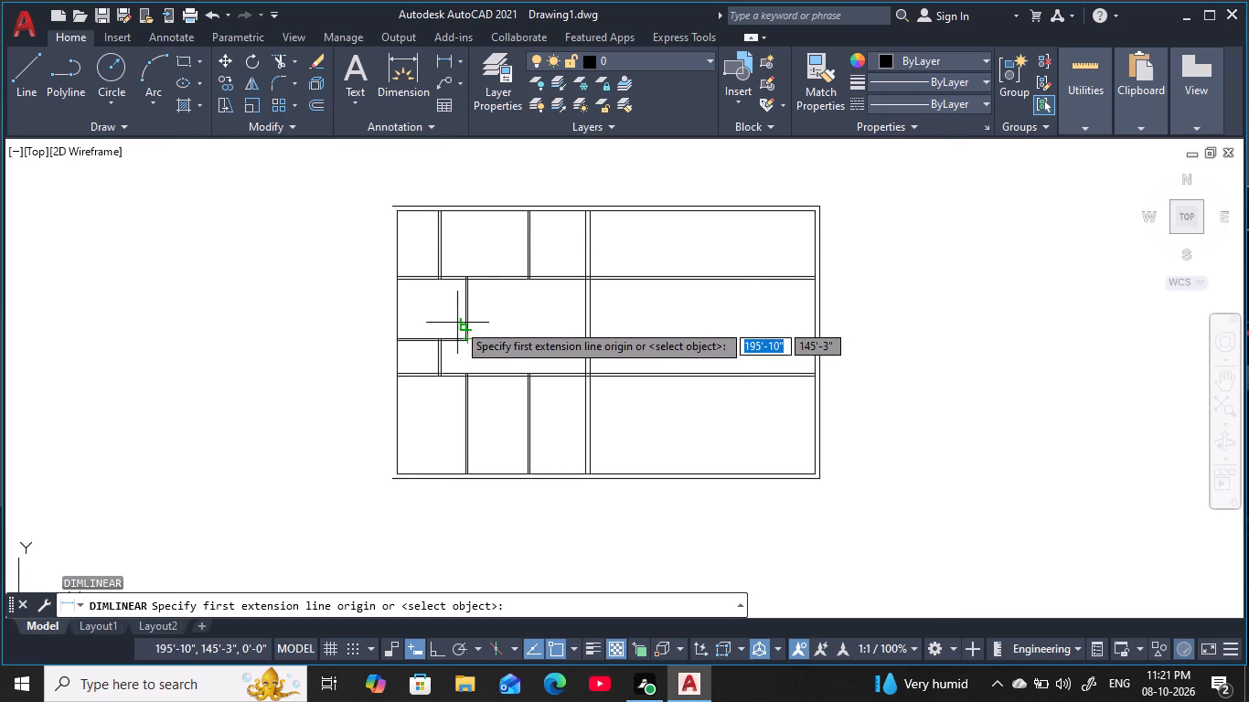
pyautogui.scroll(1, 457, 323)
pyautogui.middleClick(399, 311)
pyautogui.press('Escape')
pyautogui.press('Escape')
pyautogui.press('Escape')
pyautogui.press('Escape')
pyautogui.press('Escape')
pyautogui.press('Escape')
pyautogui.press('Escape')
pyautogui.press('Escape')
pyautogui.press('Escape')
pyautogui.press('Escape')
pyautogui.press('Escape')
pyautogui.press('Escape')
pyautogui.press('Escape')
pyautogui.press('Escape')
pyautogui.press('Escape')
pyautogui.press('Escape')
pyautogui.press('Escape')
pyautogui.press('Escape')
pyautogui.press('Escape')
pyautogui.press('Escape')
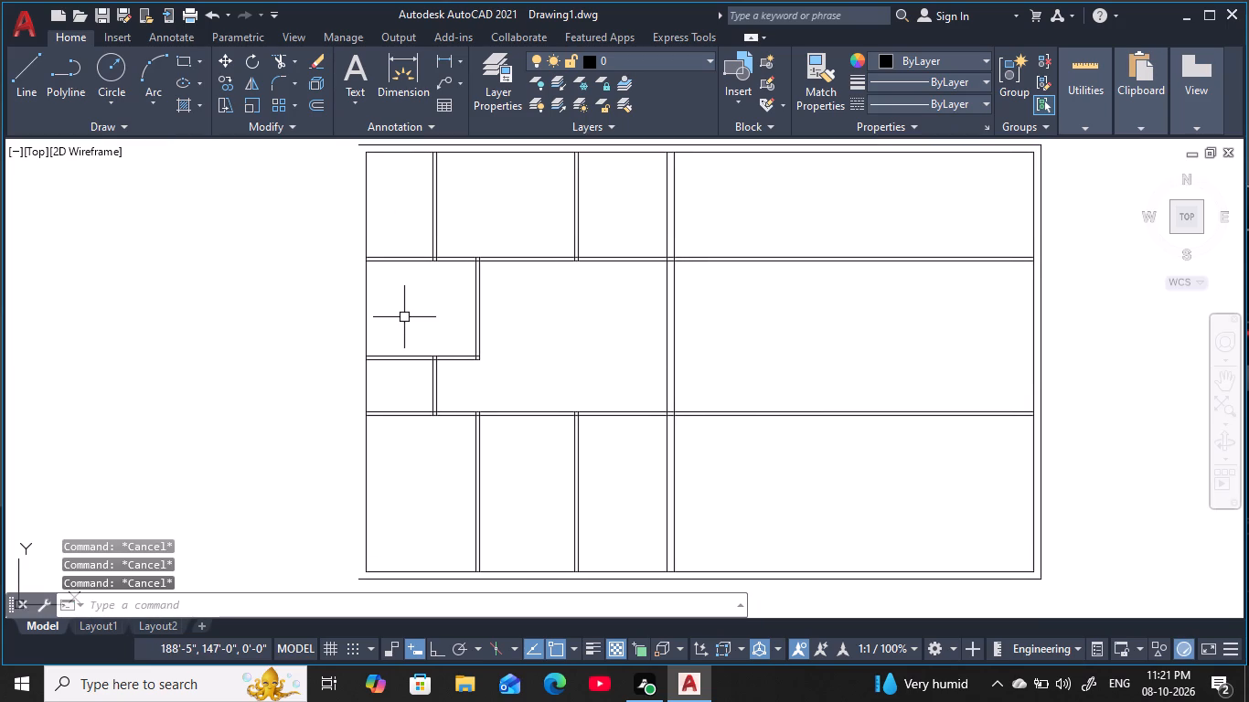
# Draw a 45'8" vertical line joining the open left ends of the top and bottom outer wall lines.
pyautogui.write('L')
pyautogui.press('space')
pyautogui.moveTo(388, 215); pyautogui.dragTo(410, 296, button='middle')
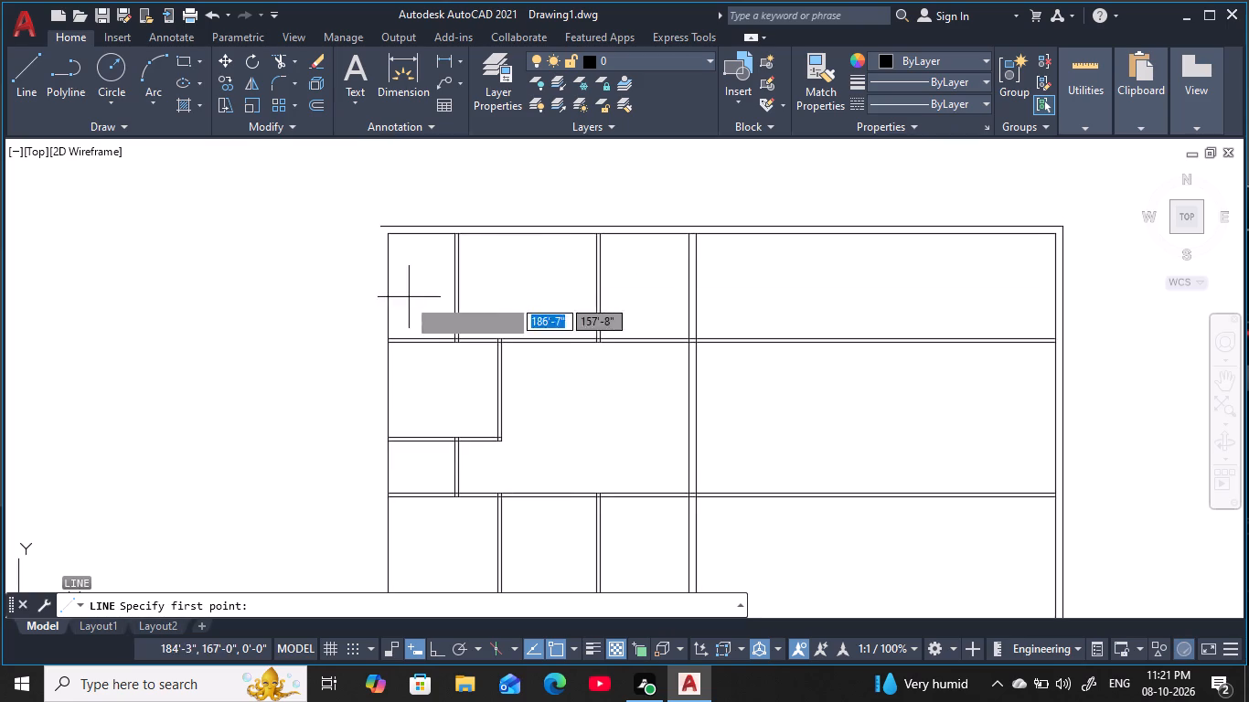
pyautogui.click(374, 223)
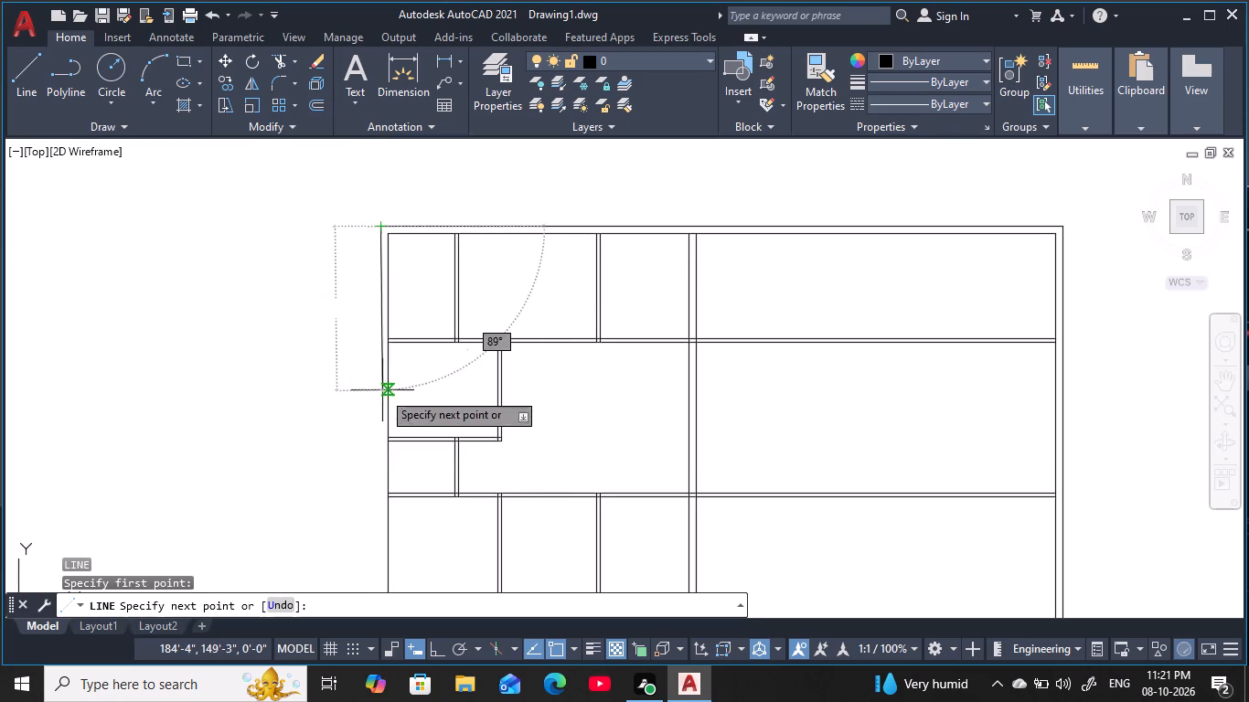
pyautogui.moveTo(392, 391); pyautogui.dragTo(379, 159, button='middle')
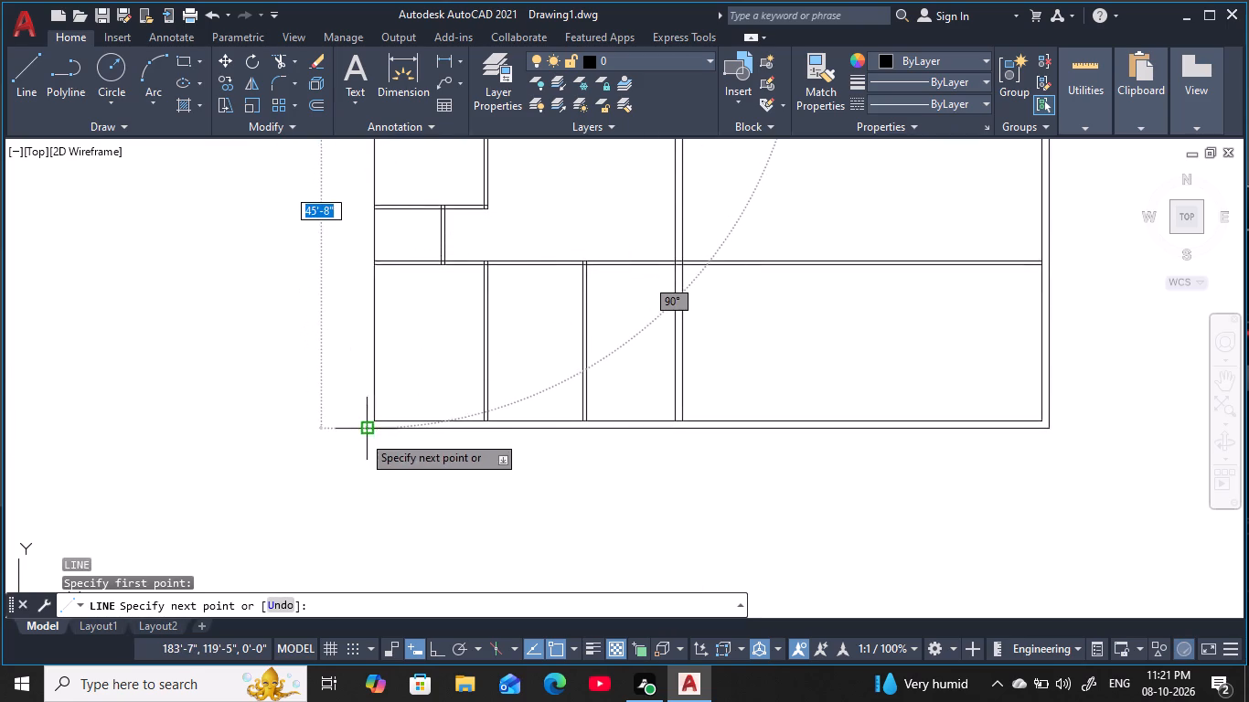
pyautogui.click(362, 434)
pyautogui.press('Escape')
pyautogui.press('Escape')
pyautogui.press('Escape')
pyautogui.press('Escape')
pyautogui.moveTo(430, 326); pyautogui.dragTo(414, 406, button='middle')
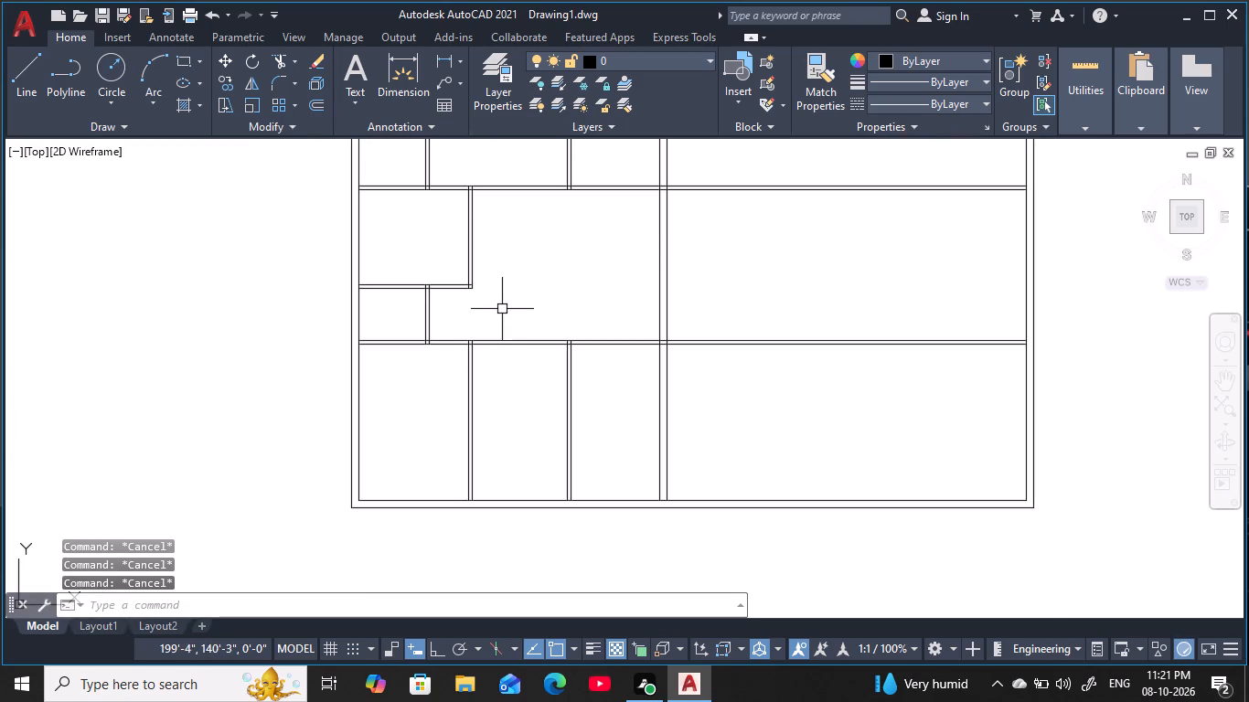
pyautogui.press('Escape')
pyautogui.press('Escape')
pyautogui.press('Escape')
# Measure the middle row's clear width again, from the room's right partition face to the 9-inch vertical wall.
pyautogui.moveTo(508, 276); pyautogui.dragTo(482, 308, button='middle')
pyautogui.press('Escape')
pyautogui.press('Escape')
pyautogui.scroll(1, 486, 290)
pyautogui.moveTo(486, 290); pyautogui.dragTo(481, 314, button='middle')
pyautogui.press('Escape')
pyautogui.press('Escape')
pyautogui.press('Escape')
pyautogui.press('Escape')
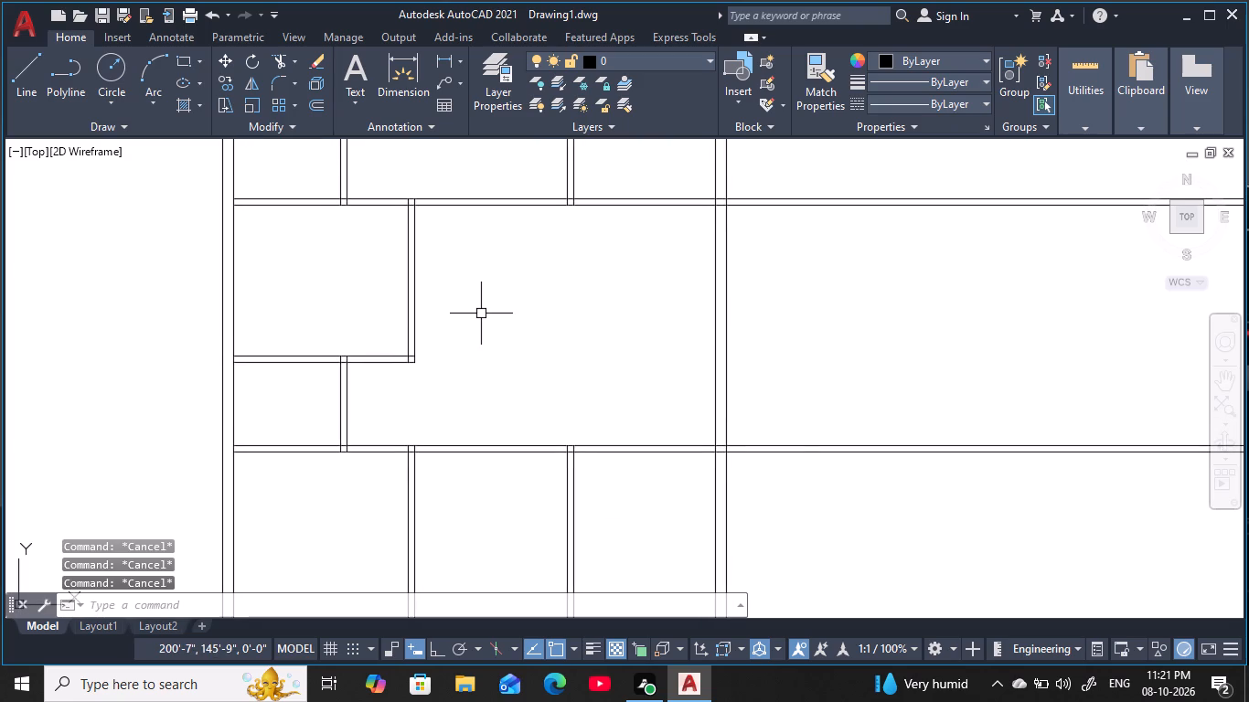
pyautogui.write('DL')
pyautogui.press('i')
pyautogui.press('space')
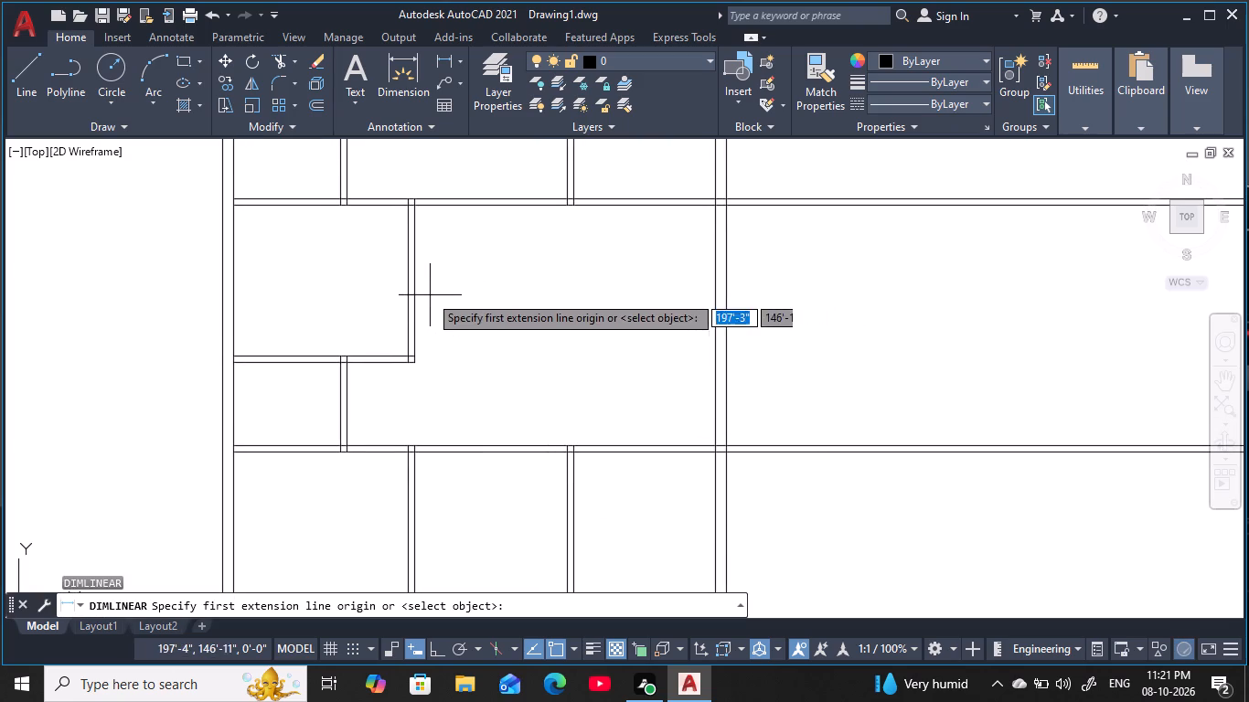
pyautogui.click(419, 292)
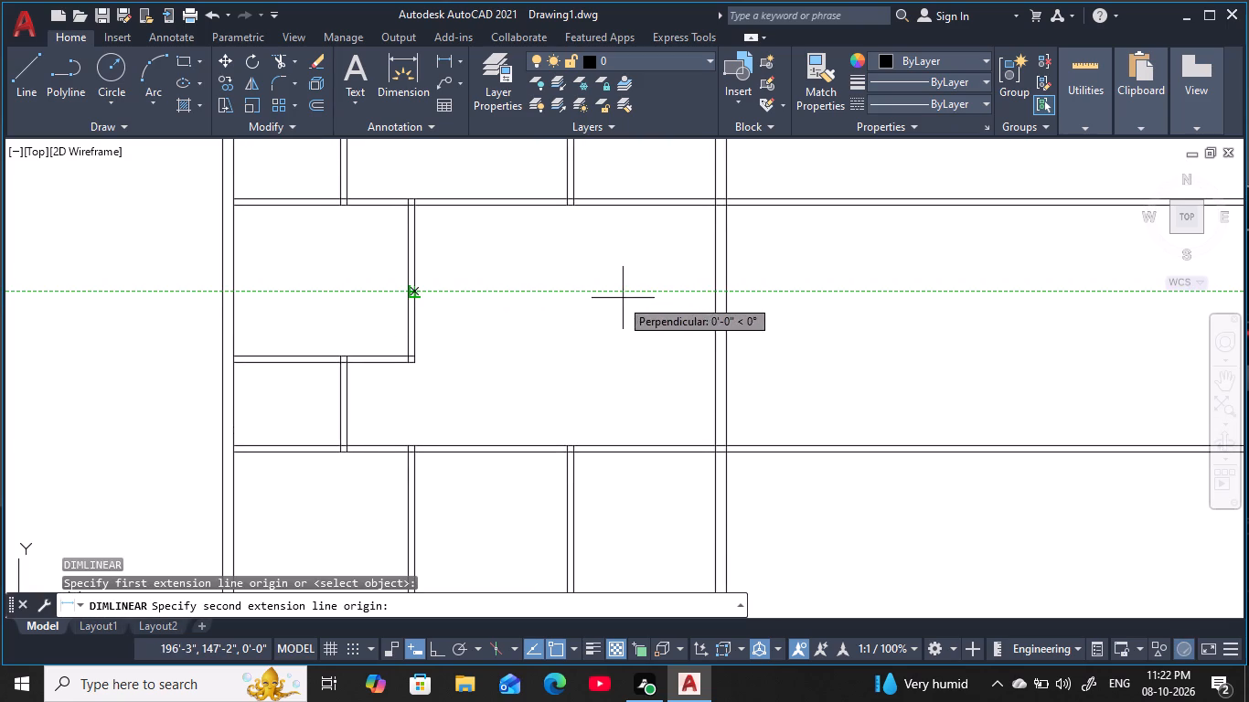
pyautogui.click(707, 292)
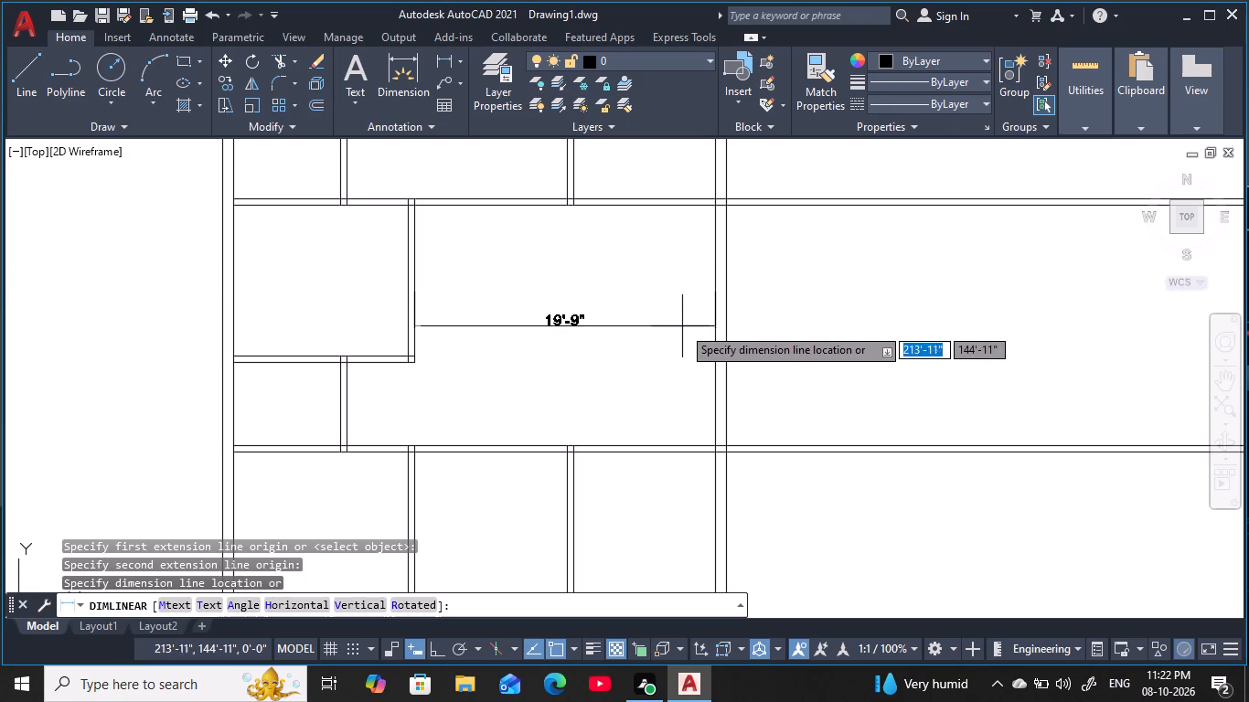
pyautogui.press('Escape')
pyautogui.press('Escape')
pyautogui.press('Escape')
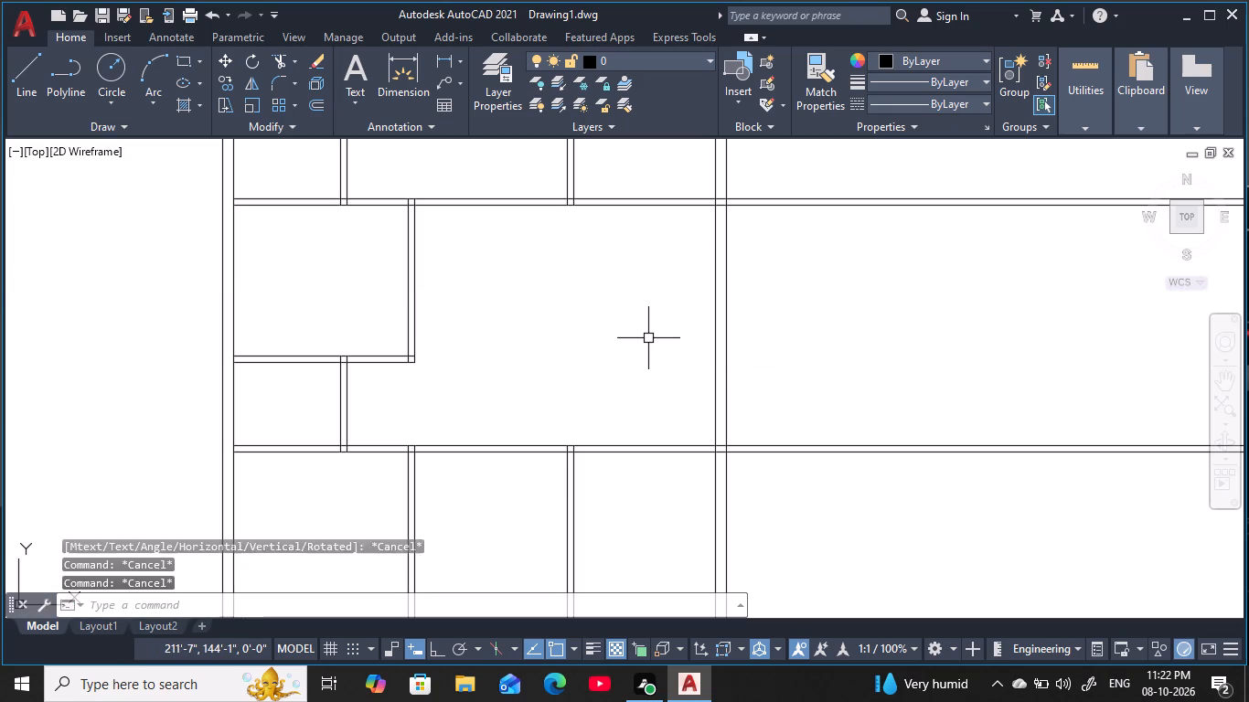
pyautogui.press('Escape')
pyautogui.press('Escape')
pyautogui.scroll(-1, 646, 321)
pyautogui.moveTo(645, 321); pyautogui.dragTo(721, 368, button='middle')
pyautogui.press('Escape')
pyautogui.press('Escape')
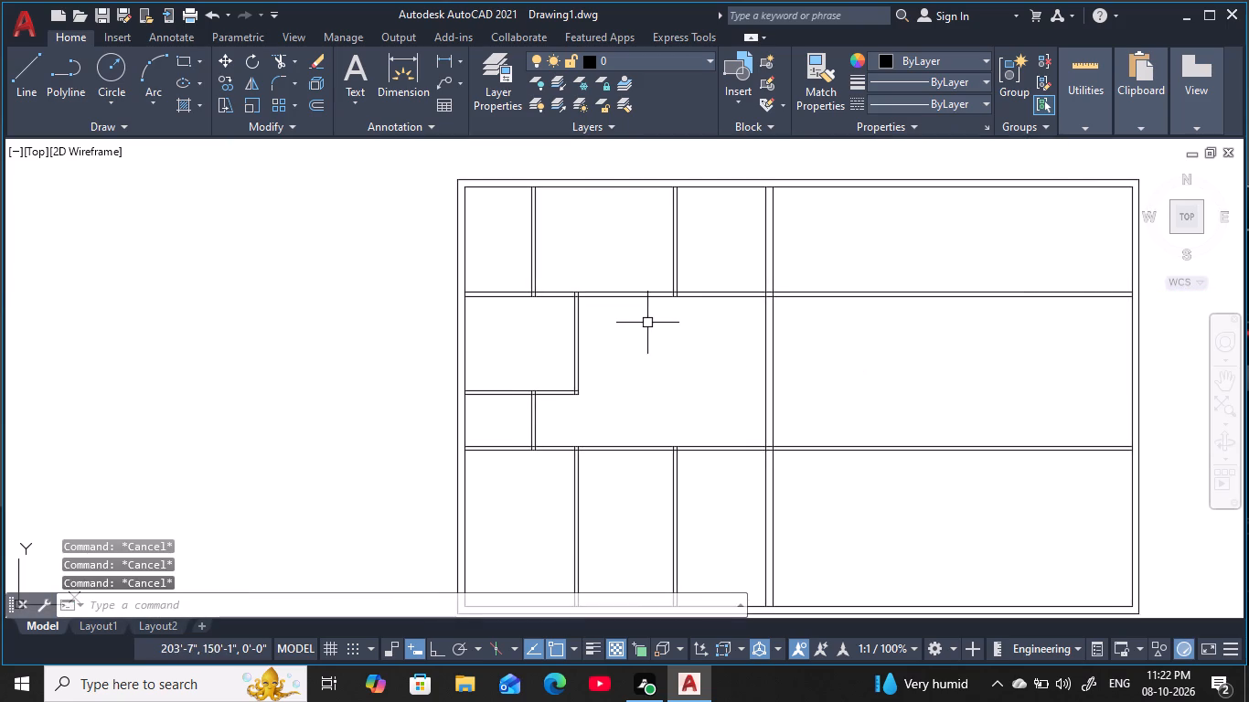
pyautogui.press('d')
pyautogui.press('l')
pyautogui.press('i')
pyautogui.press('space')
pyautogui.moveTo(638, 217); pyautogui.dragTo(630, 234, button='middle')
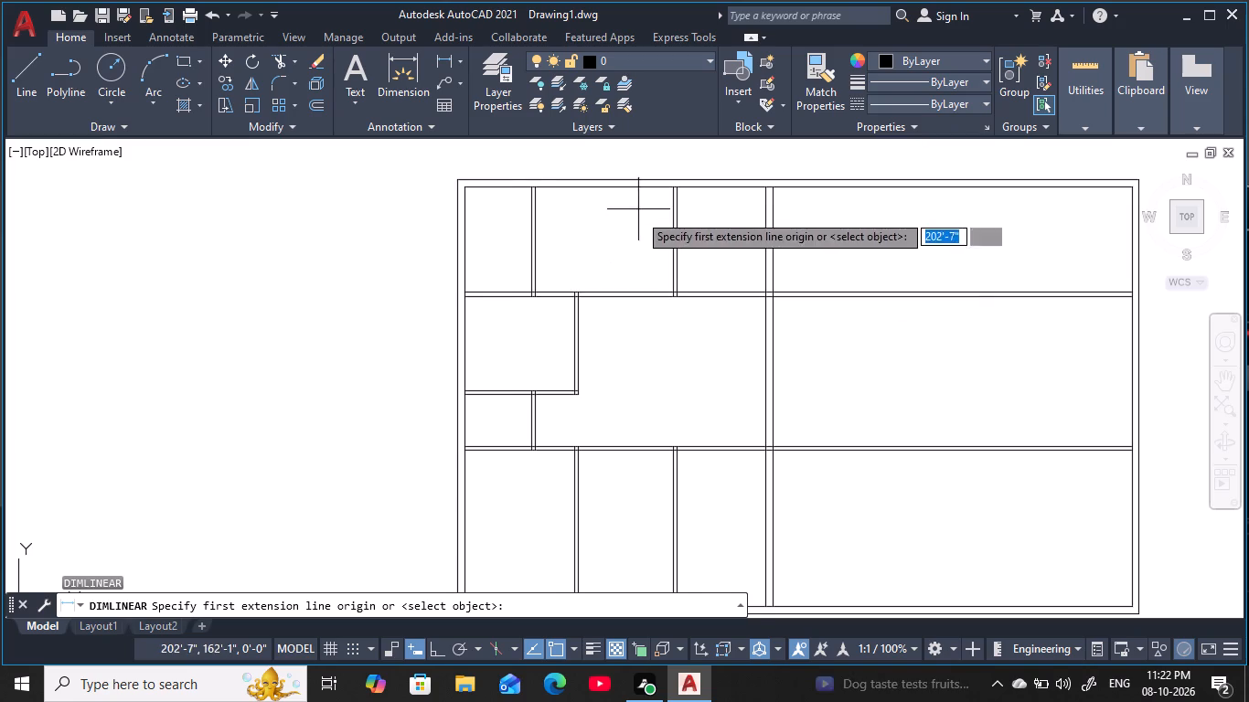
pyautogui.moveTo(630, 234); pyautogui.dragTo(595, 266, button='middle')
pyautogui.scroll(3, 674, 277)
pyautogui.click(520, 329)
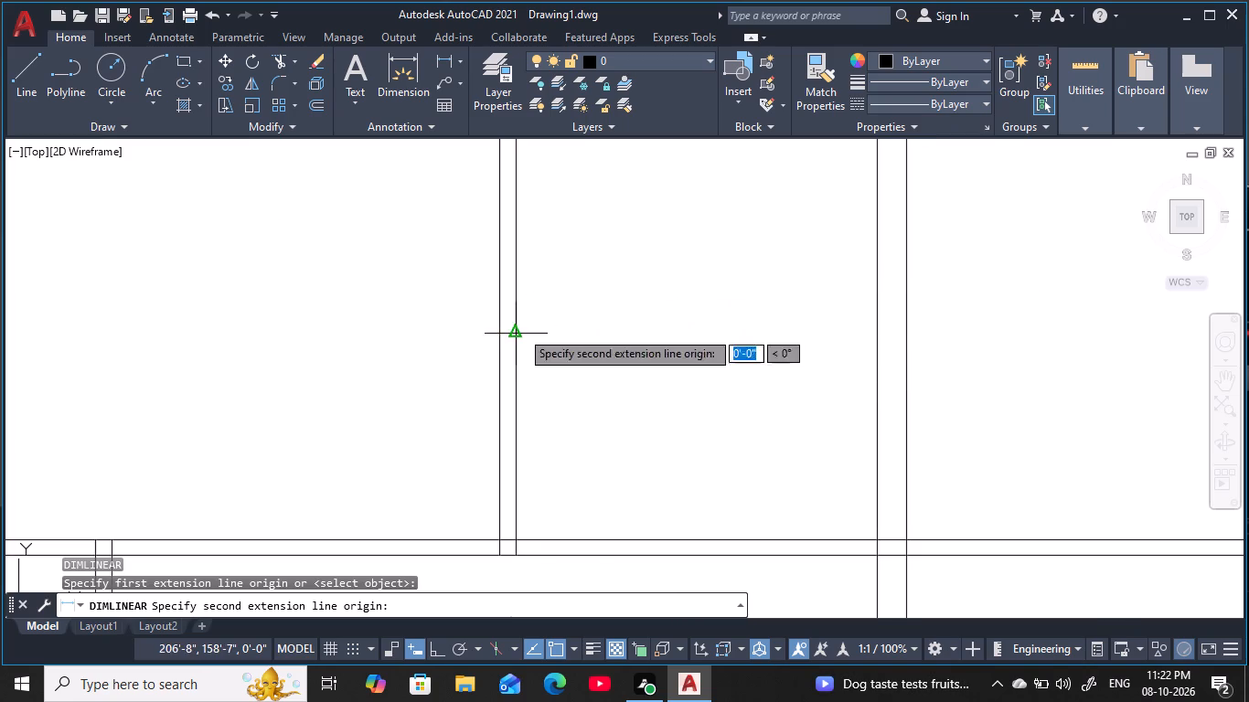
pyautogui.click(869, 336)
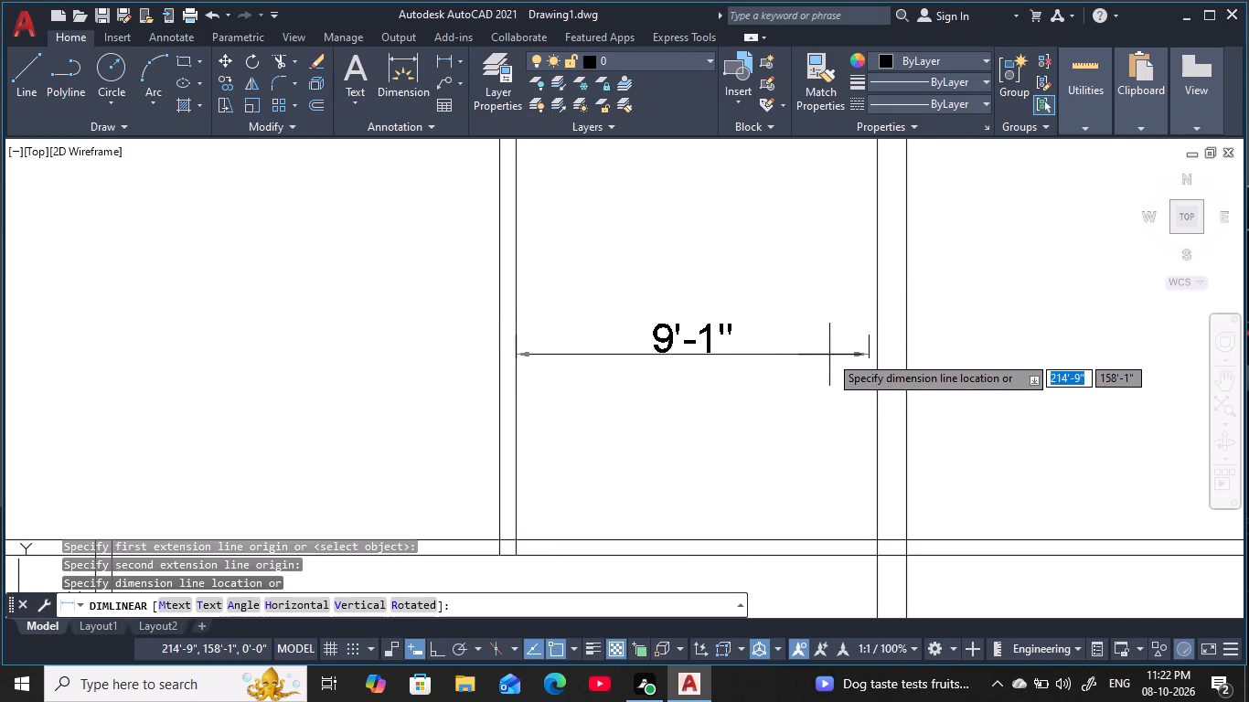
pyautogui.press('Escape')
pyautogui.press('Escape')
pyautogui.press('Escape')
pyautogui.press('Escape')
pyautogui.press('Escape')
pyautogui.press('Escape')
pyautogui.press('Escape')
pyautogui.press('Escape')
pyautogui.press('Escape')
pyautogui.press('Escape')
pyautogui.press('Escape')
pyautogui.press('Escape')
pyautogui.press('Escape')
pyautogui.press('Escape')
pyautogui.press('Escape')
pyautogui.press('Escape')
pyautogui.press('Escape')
# Turn on Ortho and place a horizontal linear dimension across the top-row room between its second 5-inch partition and the 9-inch vertical wall.
pyautogui.press('space')
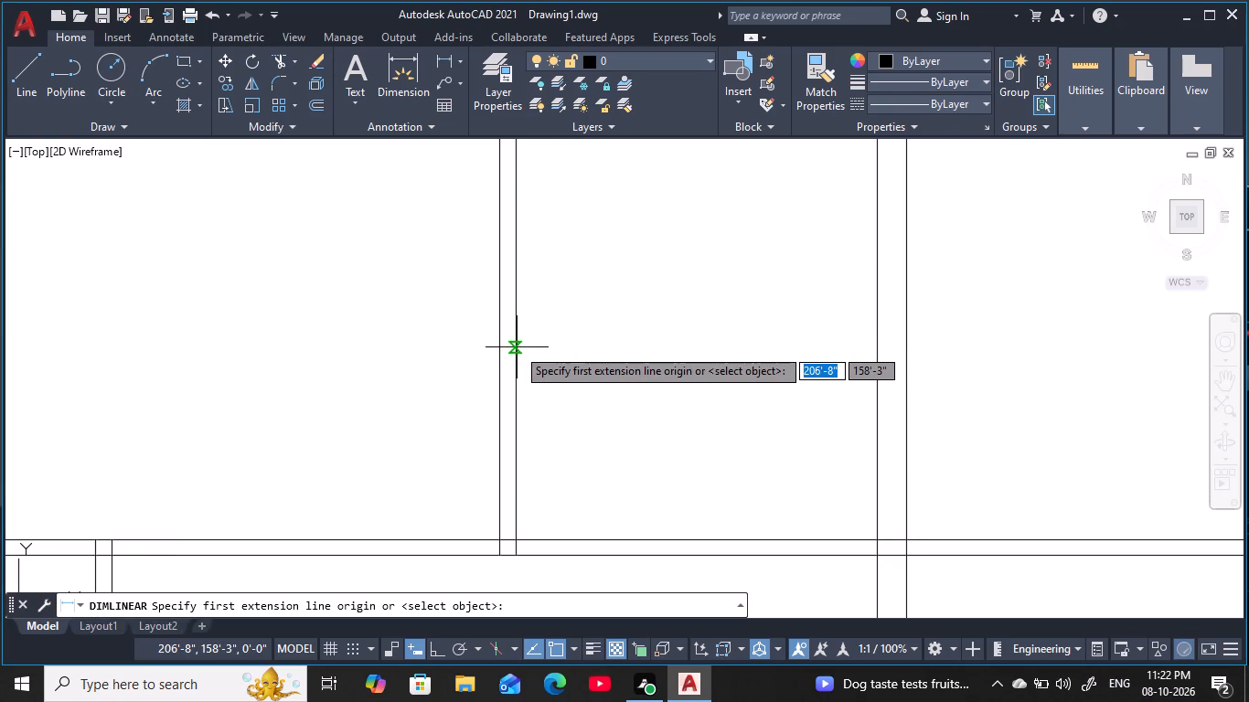
pyautogui.press('F8')
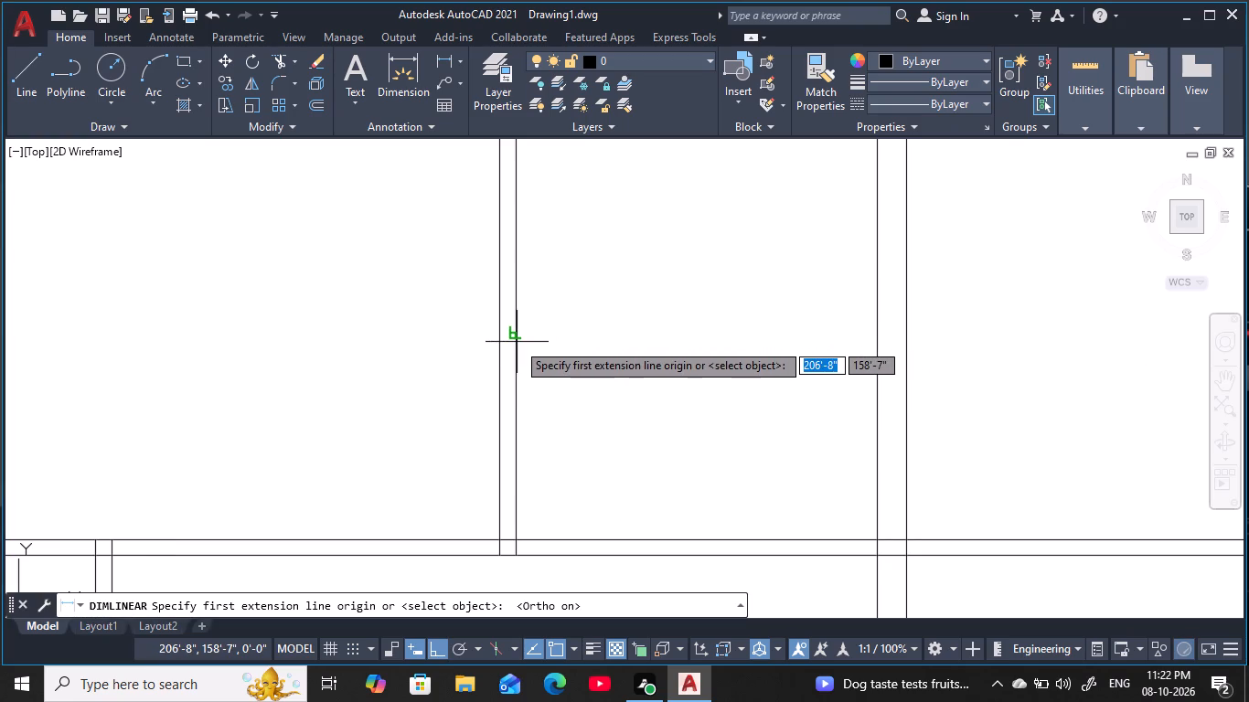
pyautogui.click(517, 342)
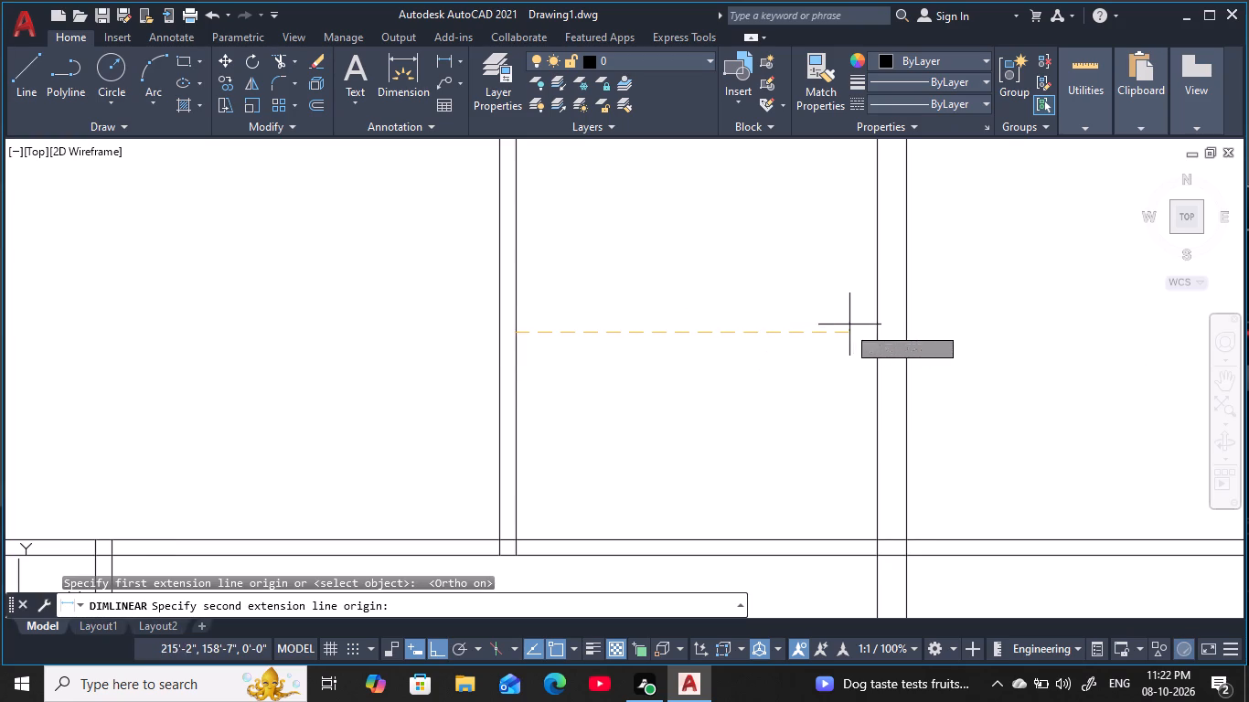
pyautogui.click(875, 331)
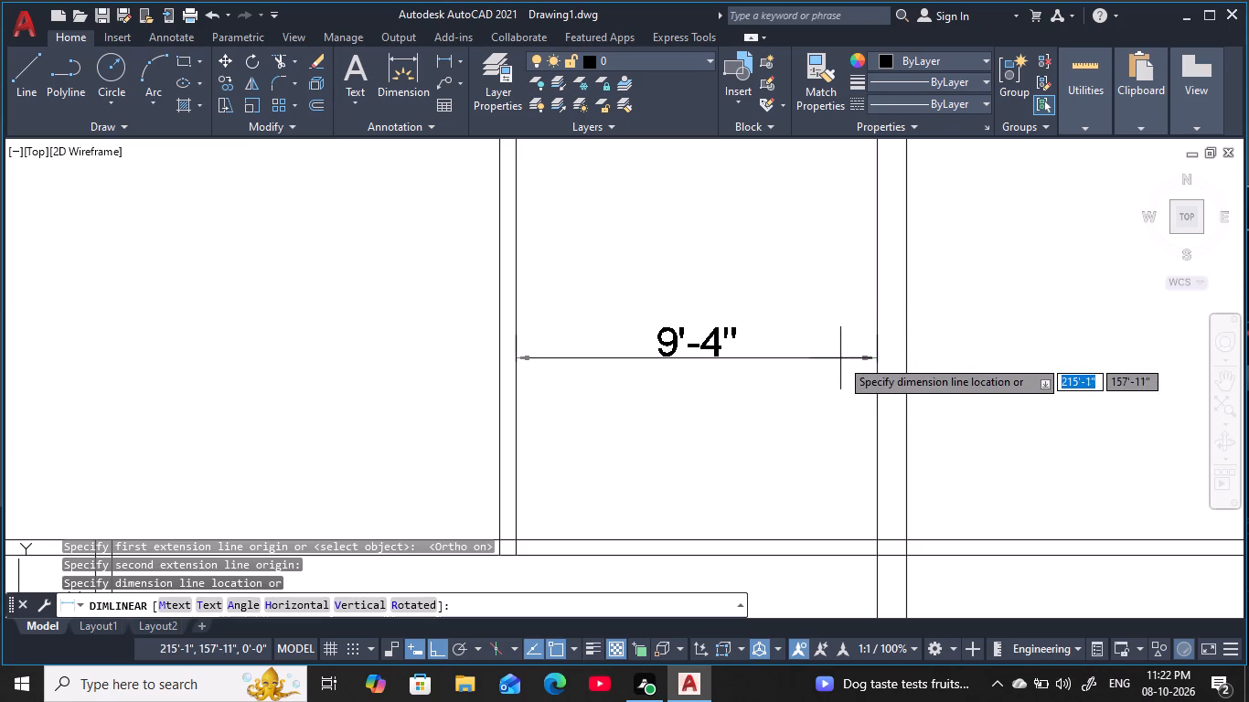
pyautogui.click(833, 362)
# Place a linear dimension across the middle row's open space, from the upper-left room's right partition face to the 9-inch vertical wall.
pyautogui.moveTo(770, 400); pyautogui.dragTo(793, 312, button='middle')
pyautogui.scroll(-3, 795, 306)
pyautogui.moveTo(707, 398); pyautogui.dragTo(703, 339, button='middle')
pyautogui.press('space')
pyautogui.scroll(3, 621, 348)
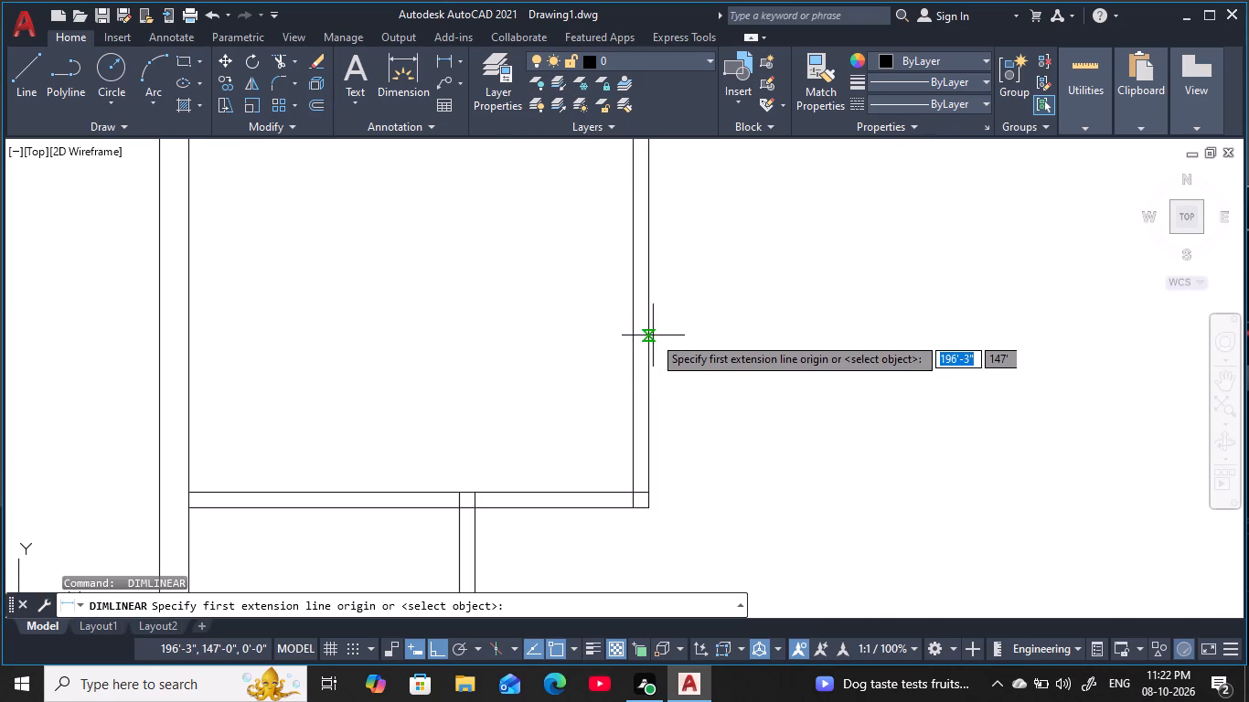
pyautogui.click(649, 338)
pyautogui.moveTo(815, 350); pyautogui.dragTo(352, 356, button='middle')
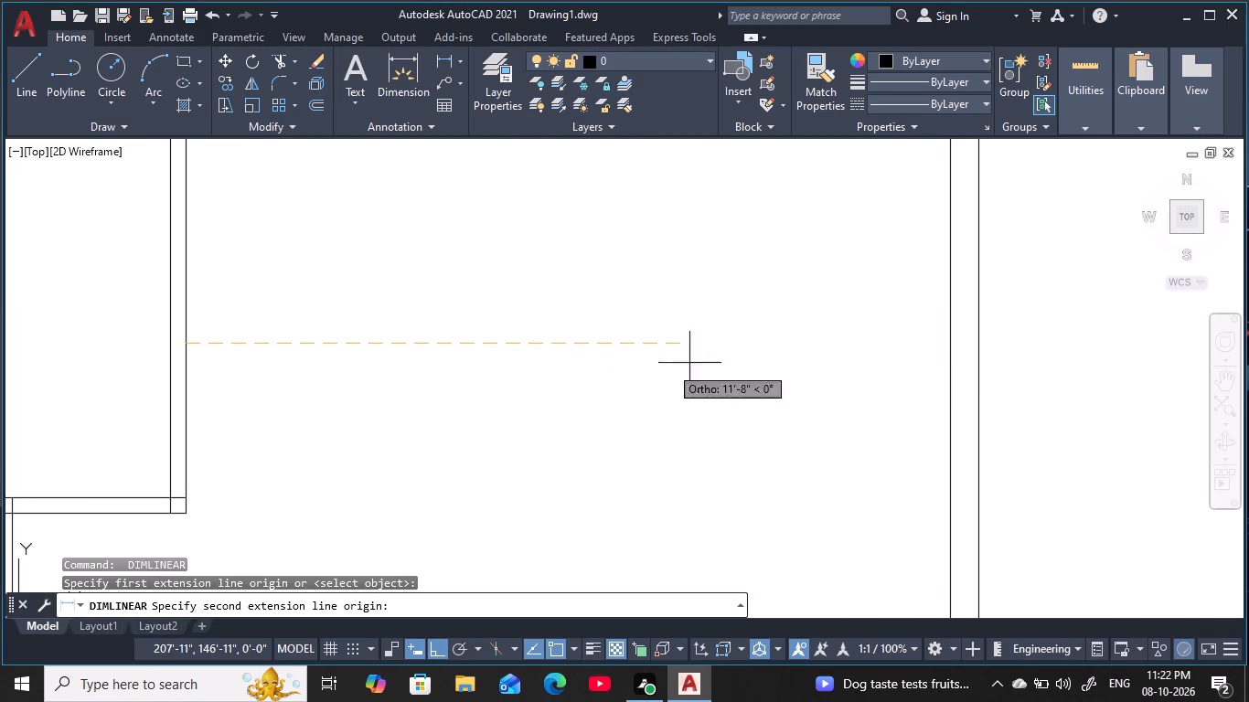
pyautogui.click(948, 341)
pyautogui.click(854, 356)
# Dimension the clear width of the middle row's upper-left room, from the outer wall's inner face to the partition.
pyautogui.scroll(-3, 567, 366)
pyautogui.moveTo(592, 359); pyautogui.dragTo(867, 357, button='middle')
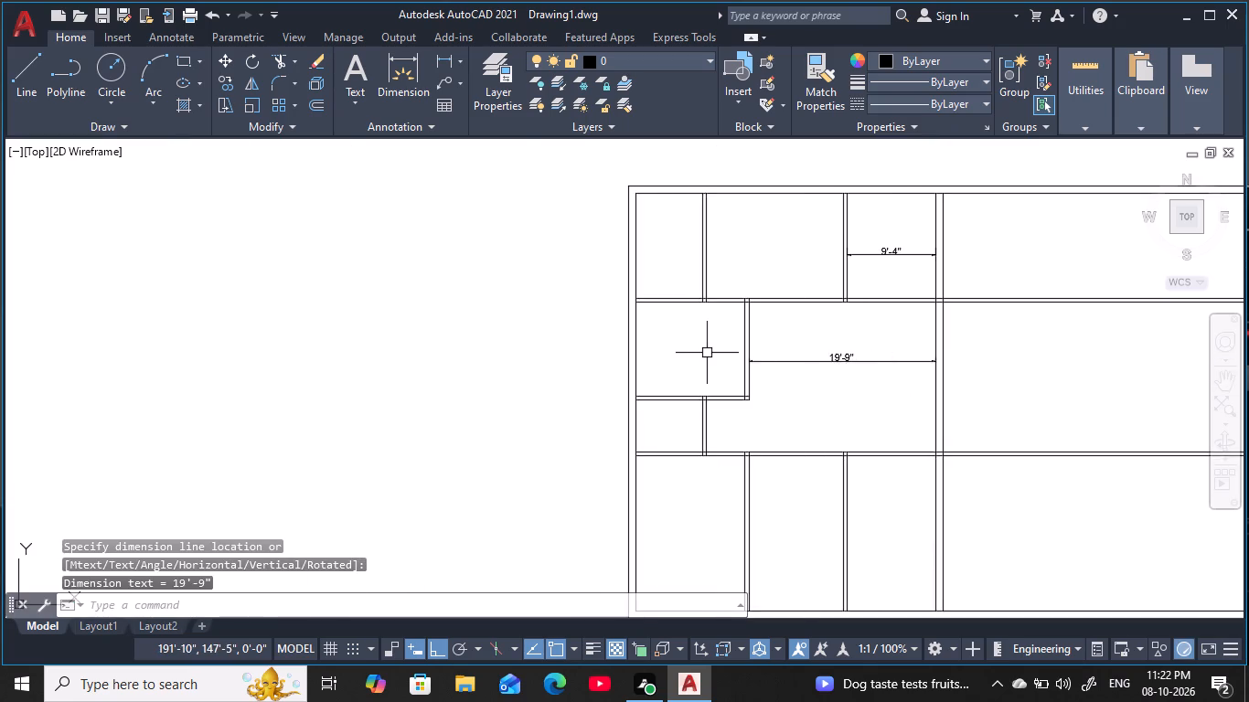
pyautogui.scroll(4, 707, 348)
pyautogui.press('space')
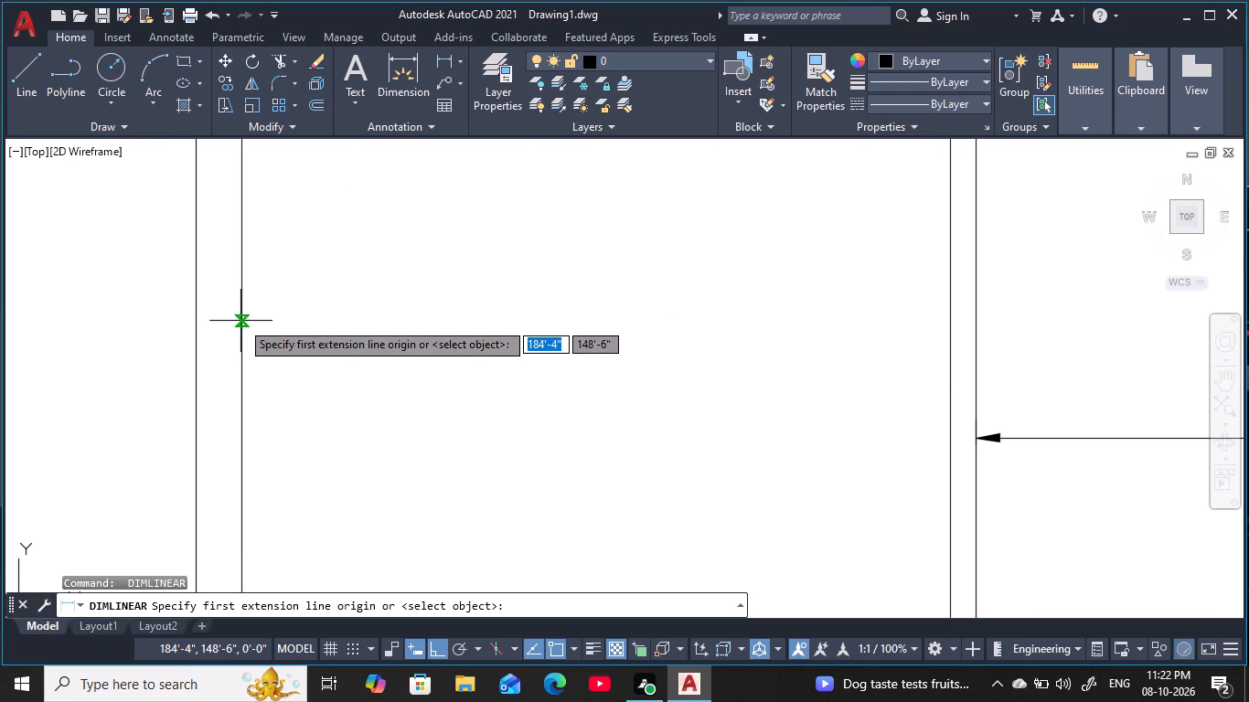
pyautogui.click(243, 319)
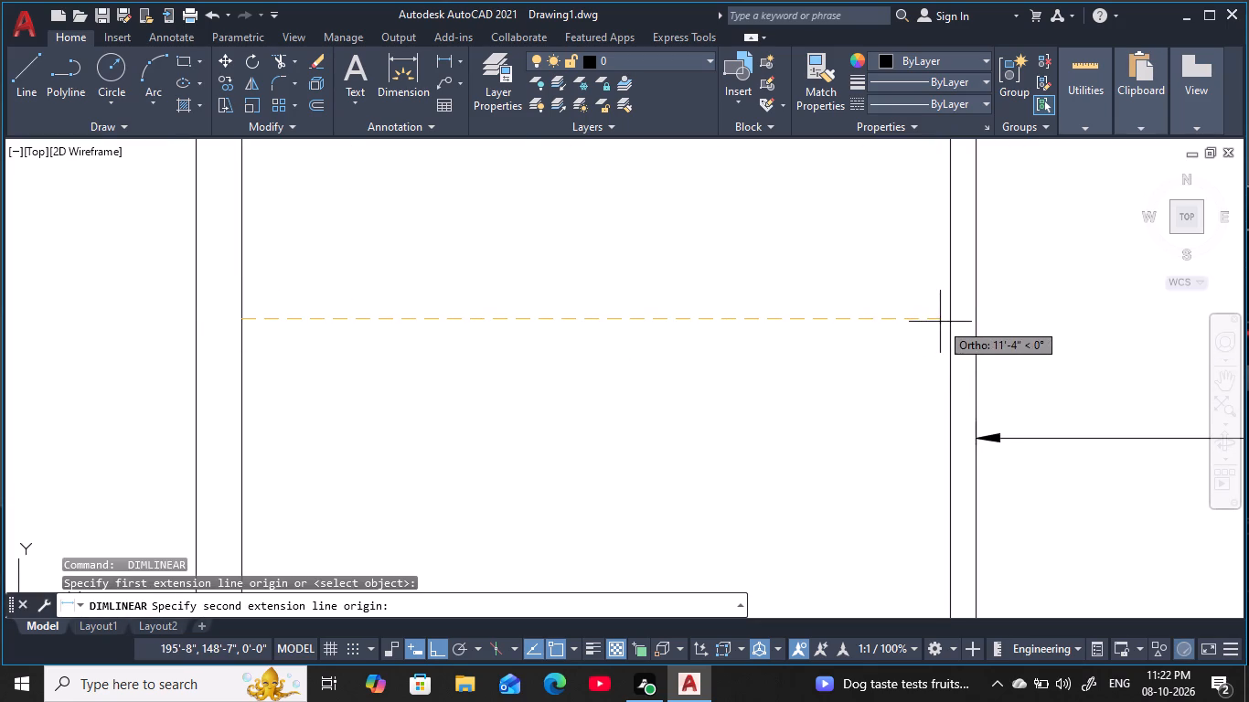
pyautogui.click(942, 320)
pyautogui.scroll(-2, 774, 376)
pyautogui.moveTo(774, 377); pyautogui.dragTo(798, 320, button='middle')
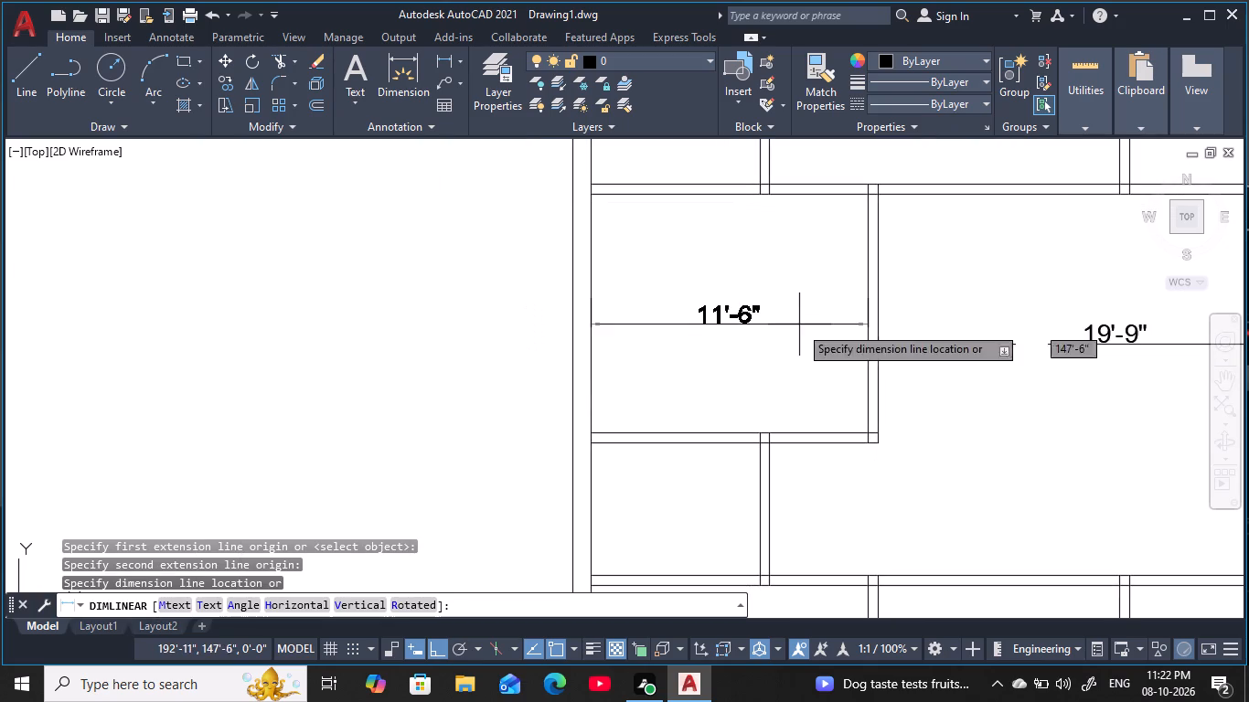
pyautogui.click(790, 336)
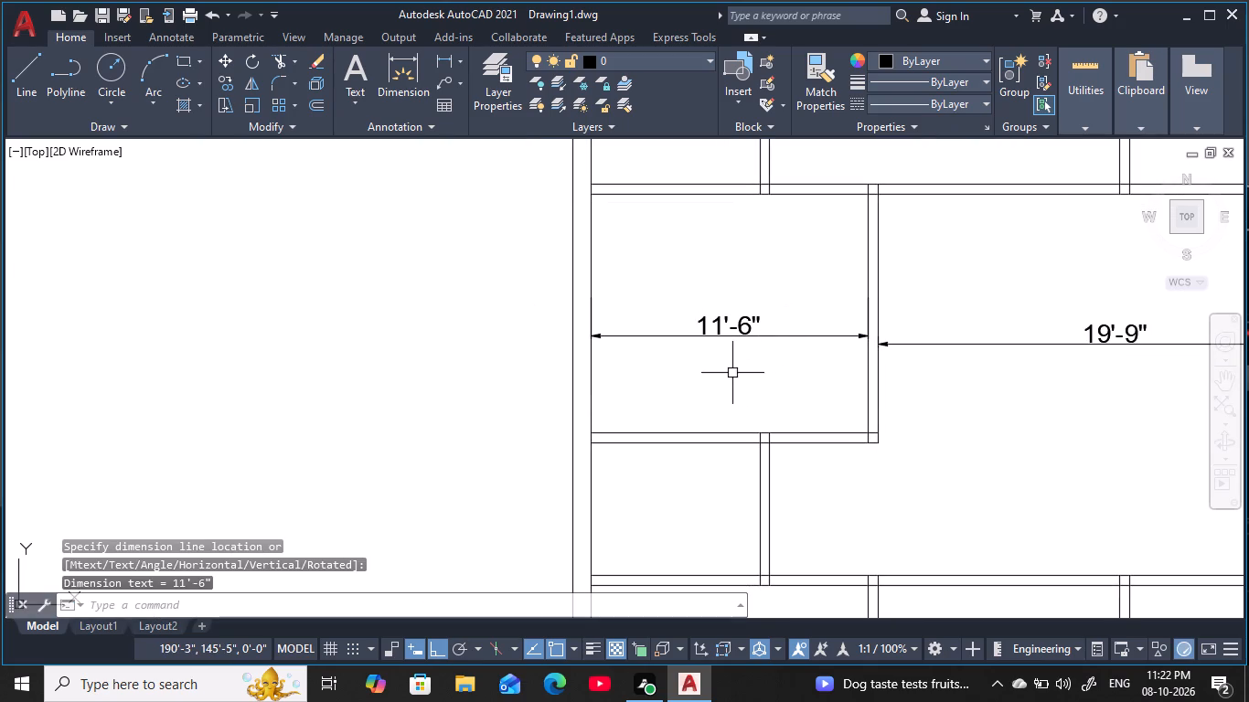
# Dimension the clear width of the small room at the middle row's lower left, from the outer wall to its partition.
pyautogui.moveTo(715, 400); pyautogui.dragTo(674, 311, button='middle')
pyautogui.moveTo(635, 383); pyautogui.dragTo(631, 353, button='middle')
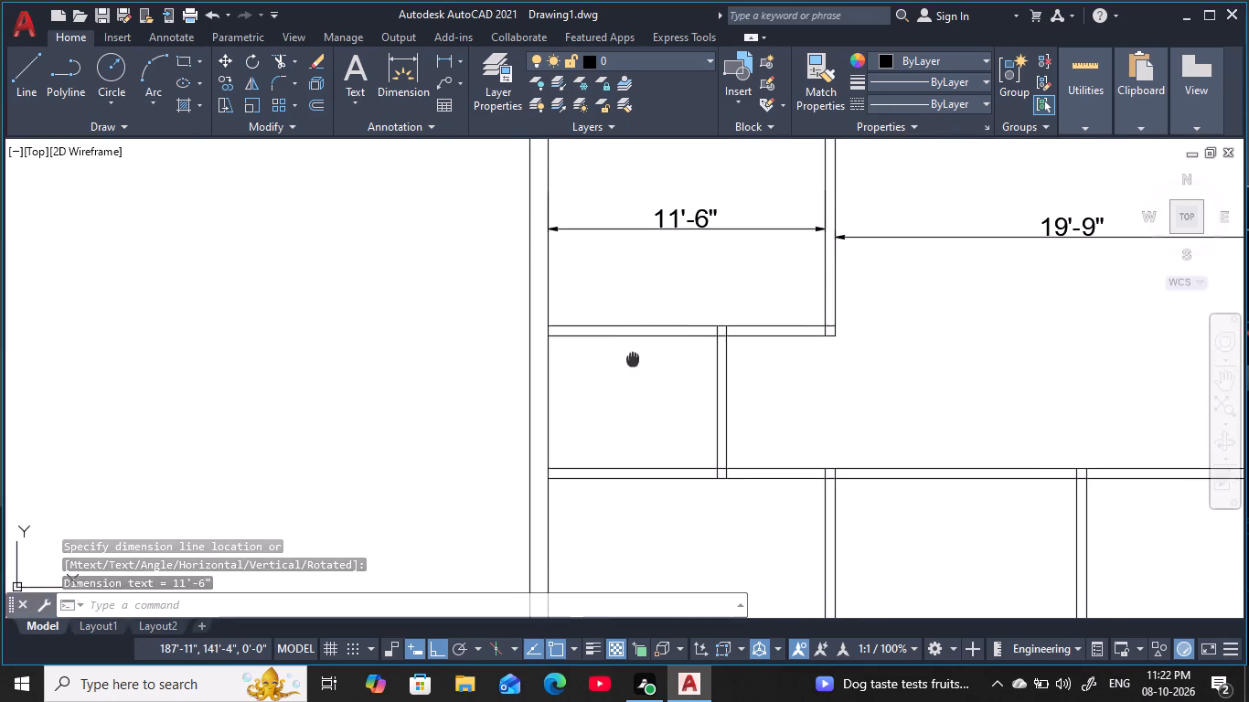
pyautogui.moveTo(631, 353); pyautogui.dragTo(614, 279, button='middle')
pyautogui.scroll(1, 620, 292)
pyautogui.press('space')
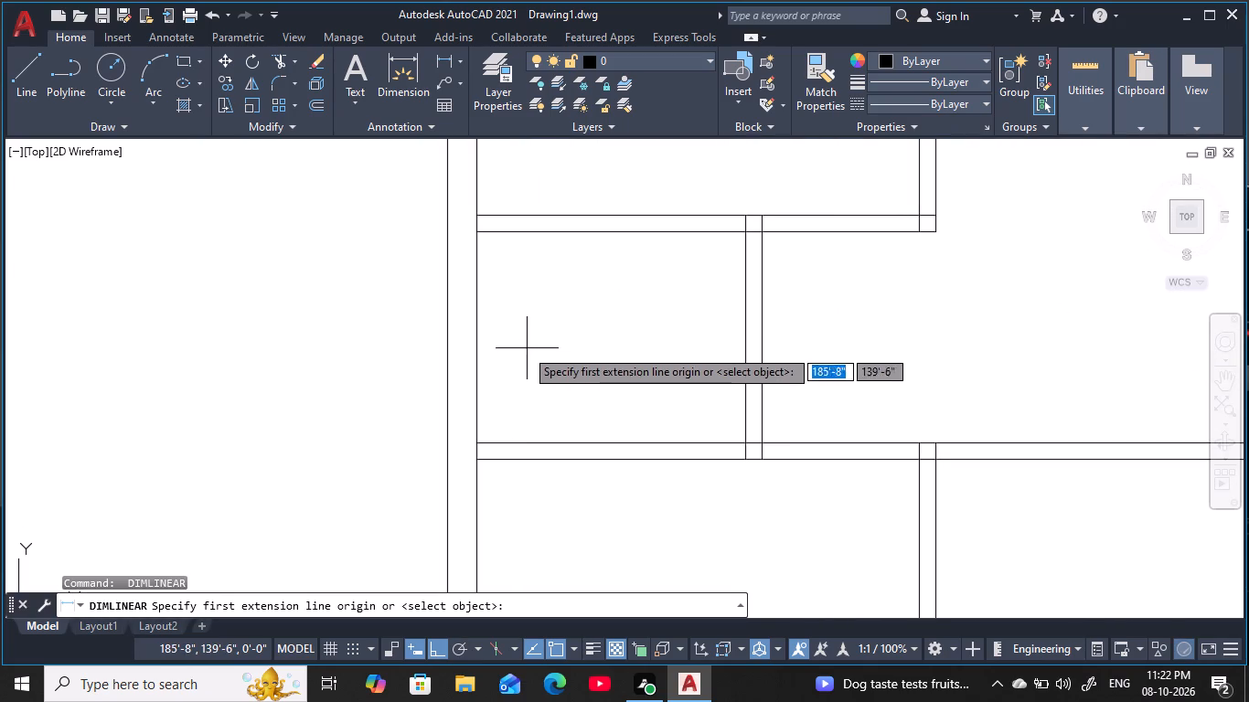
pyautogui.click(480, 346)
pyautogui.click(748, 344)
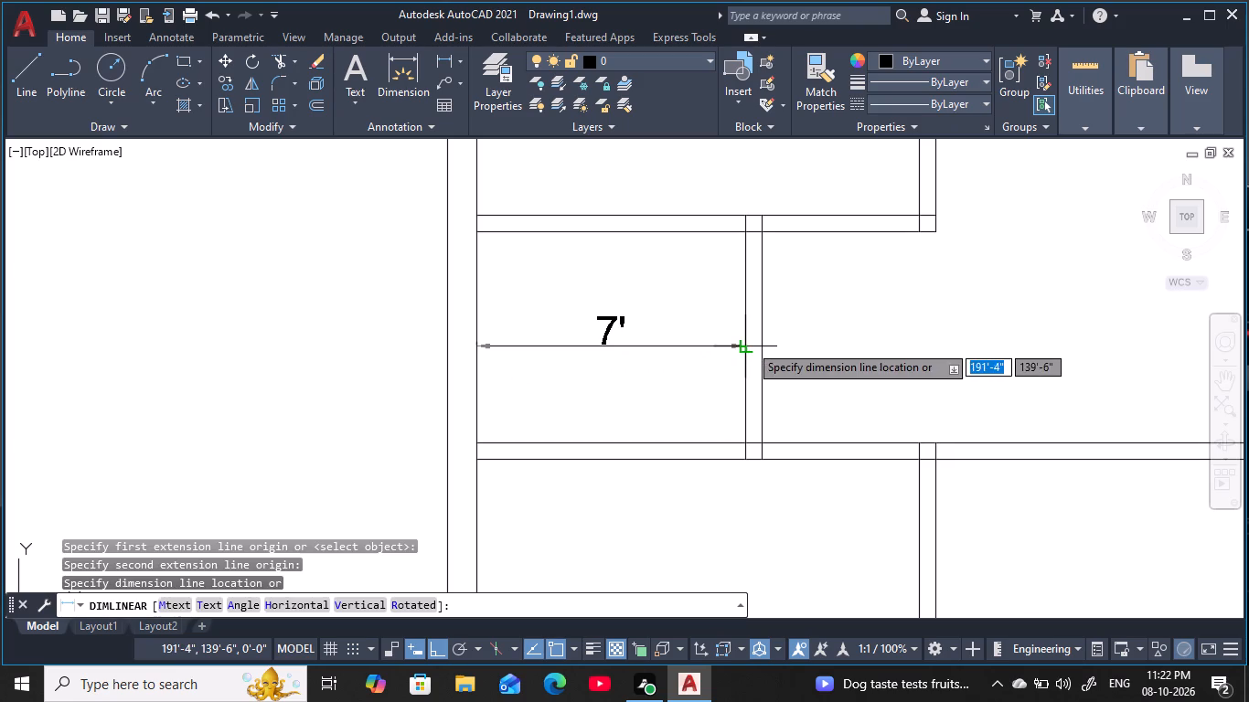
pyautogui.click(727, 367)
# Dimension the clear width of the bottom row's left room, from the outer wall's inner face to the first partition.
pyautogui.moveTo(710, 382); pyautogui.dragTo(725, 309, button='middle')
pyautogui.scroll(-3, 724, 315)
pyautogui.scroll(3, 686, 393)
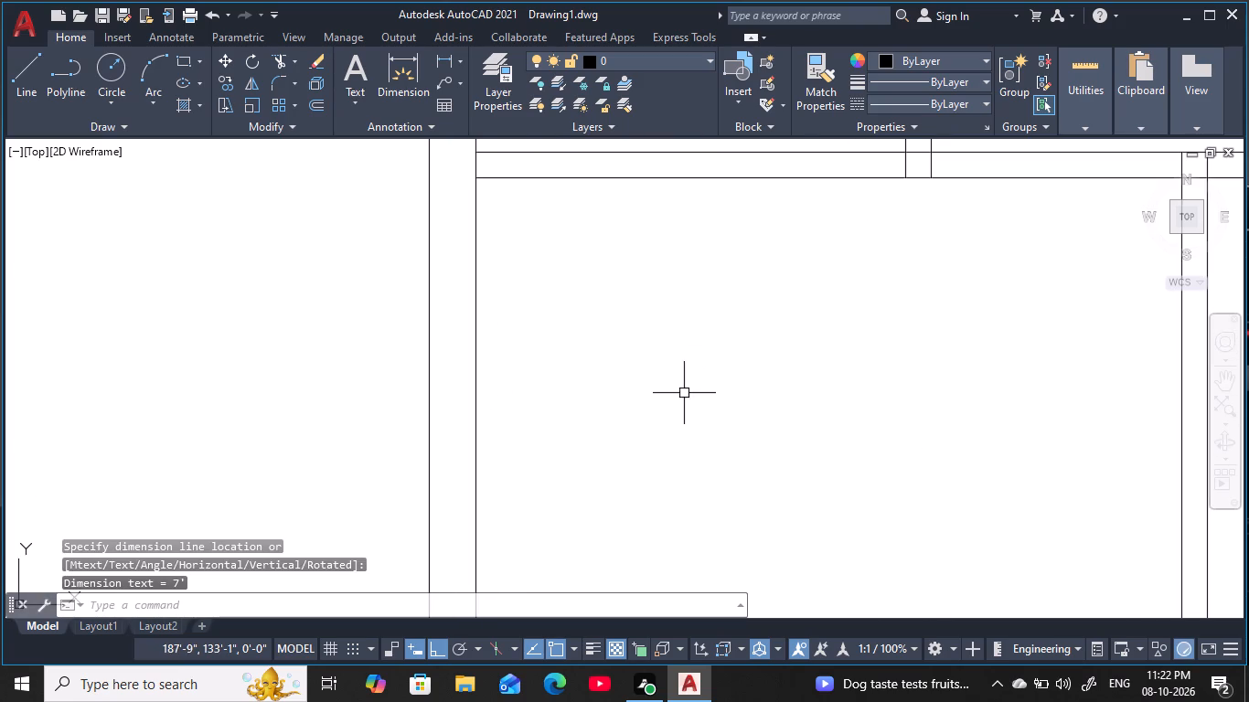
pyautogui.press('space')
pyautogui.click(475, 371)
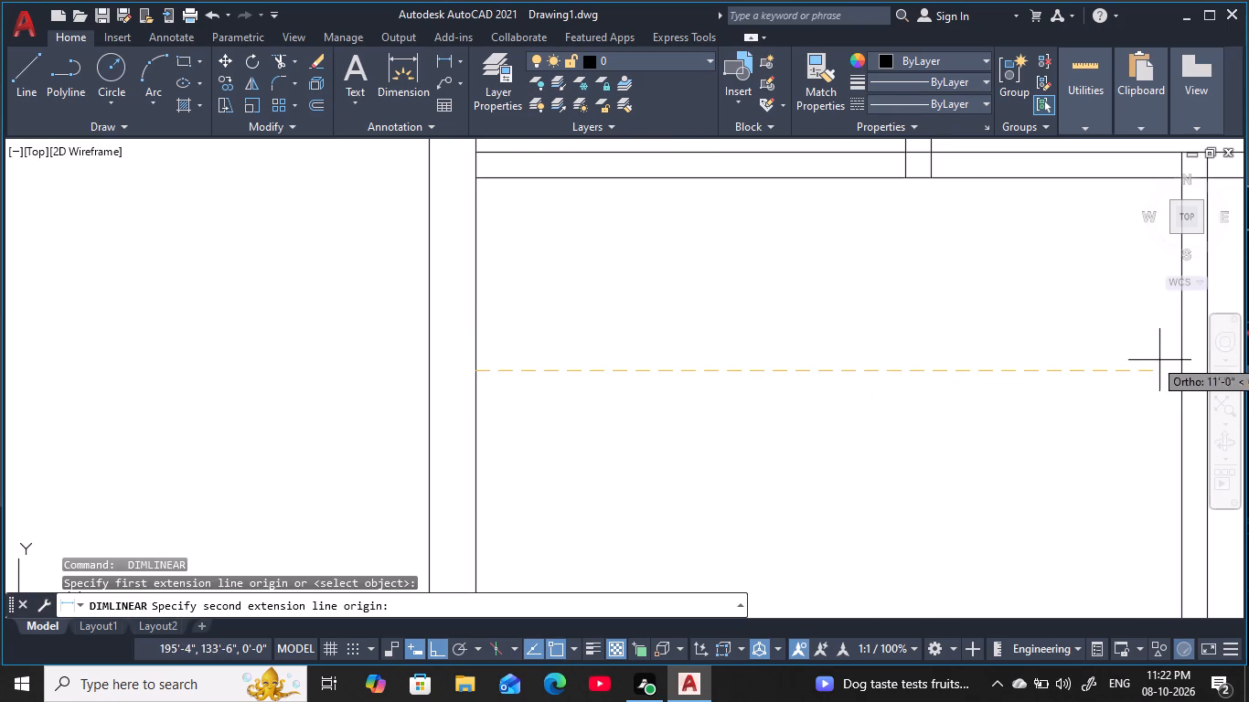
pyautogui.click(1176, 363)
pyautogui.middleClick(1078, 385)
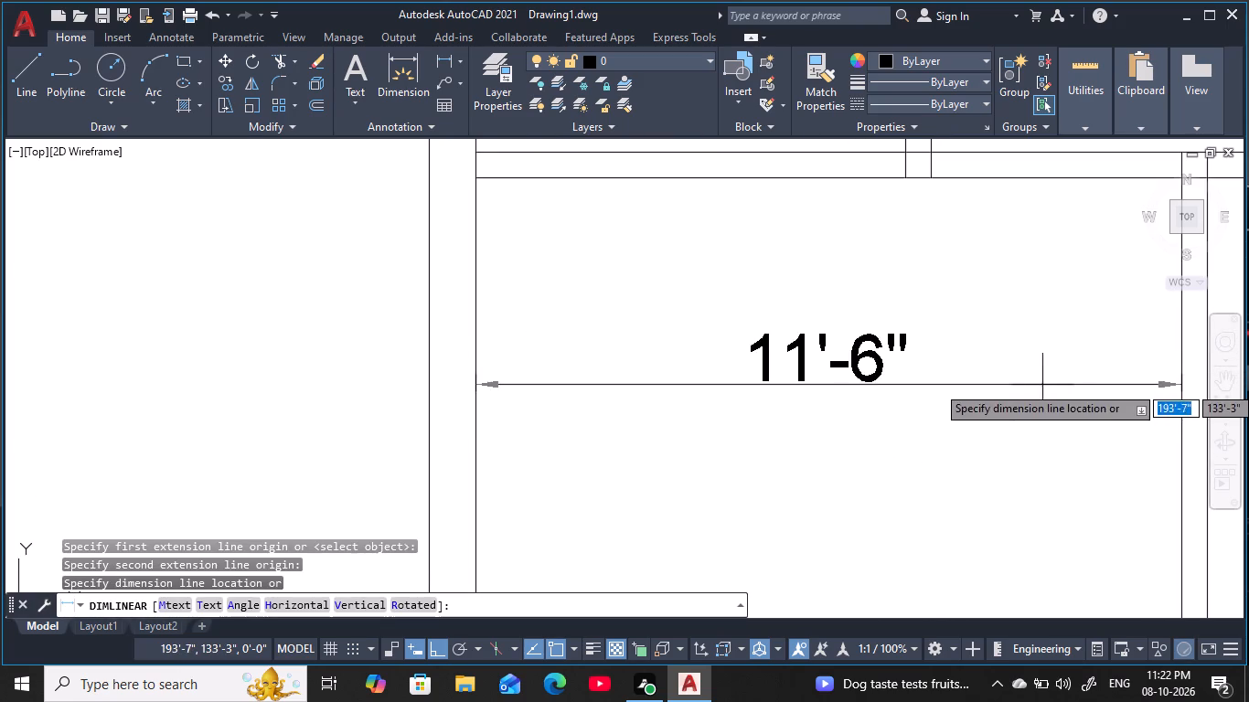
pyautogui.moveTo(1041, 385); pyautogui.dragTo(752, 308, button='middle')
pyautogui.click(753, 312)
# Dimension the clear width of the bottom row's second room, between its two 5-inch partitions.
pyautogui.scroll(-2, 944, 353)
pyautogui.moveTo(942, 356); pyautogui.dragTo(787, 354, button='middle')
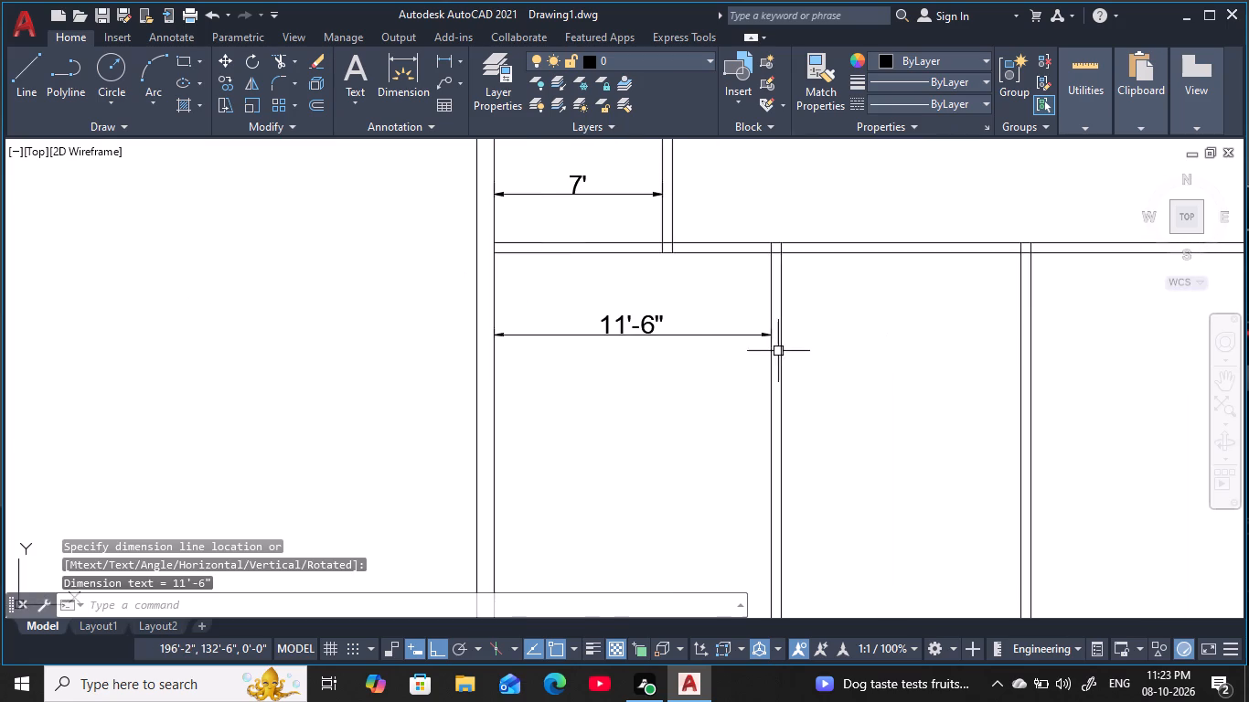
pyautogui.press('space')
pyautogui.click(783, 405)
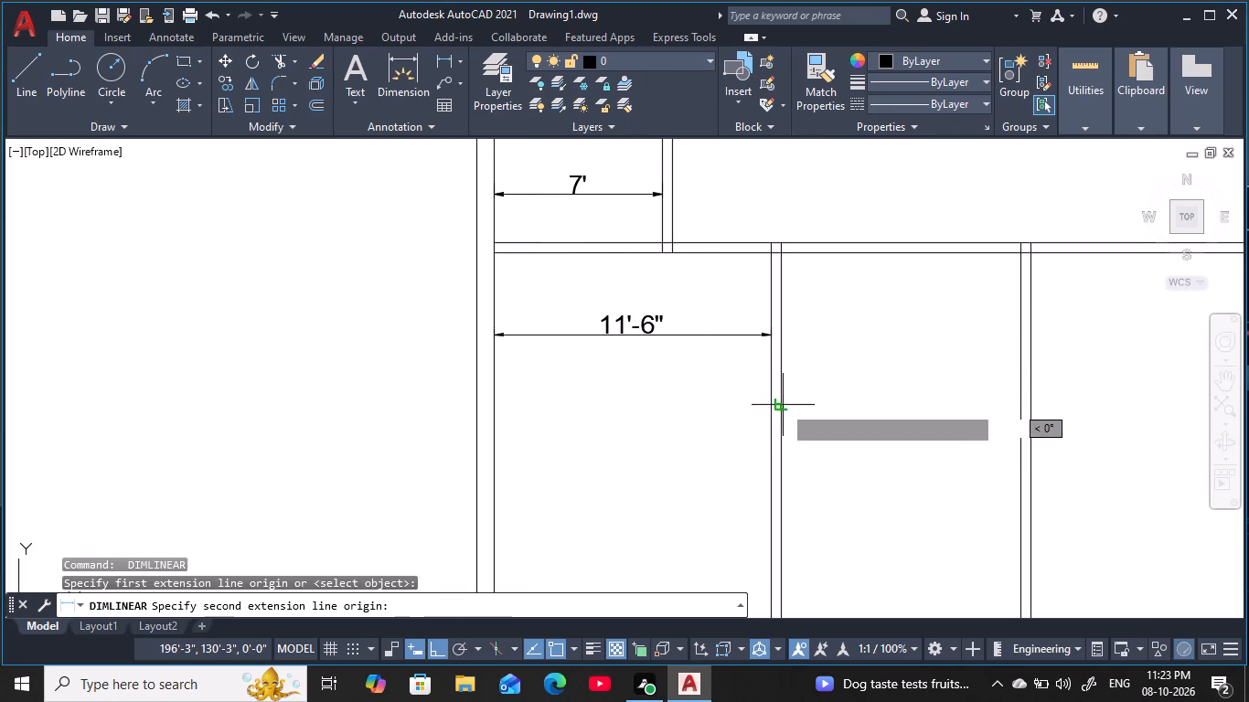
pyautogui.click(1016, 400)
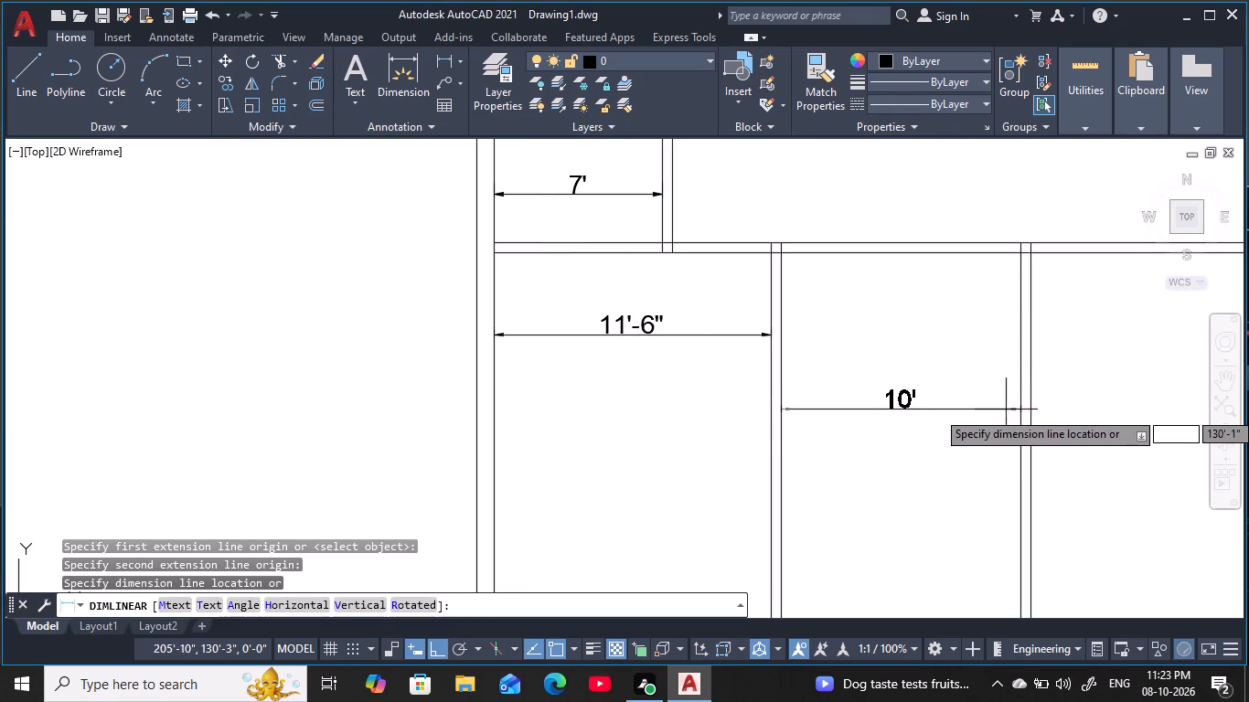
pyautogui.click(987, 420)
# Dimension the clear width of the bottom row's third room, from the second partition to the 9-inch vertical wall.
pyautogui.moveTo(988, 416); pyautogui.dragTo(725, 358, button='middle')
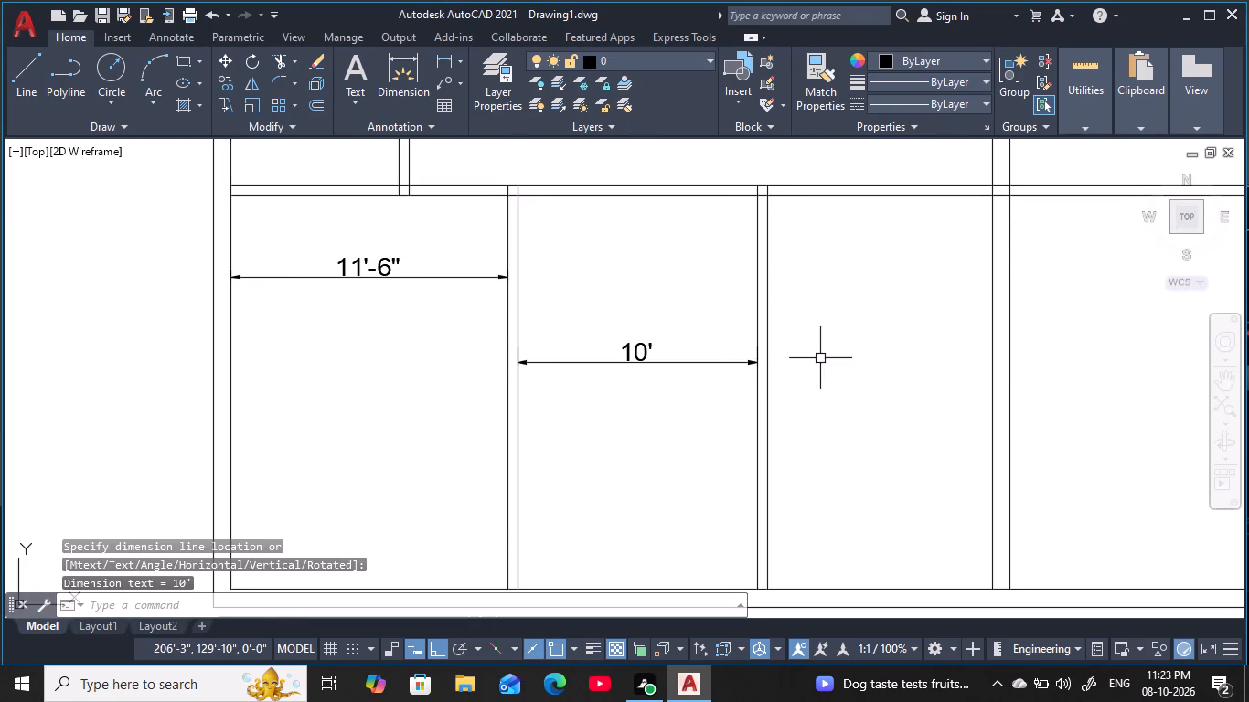
pyautogui.moveTo(859, 357); pyautogui.dragTo(611, 351, button='middle')
pyautogui.press('space')
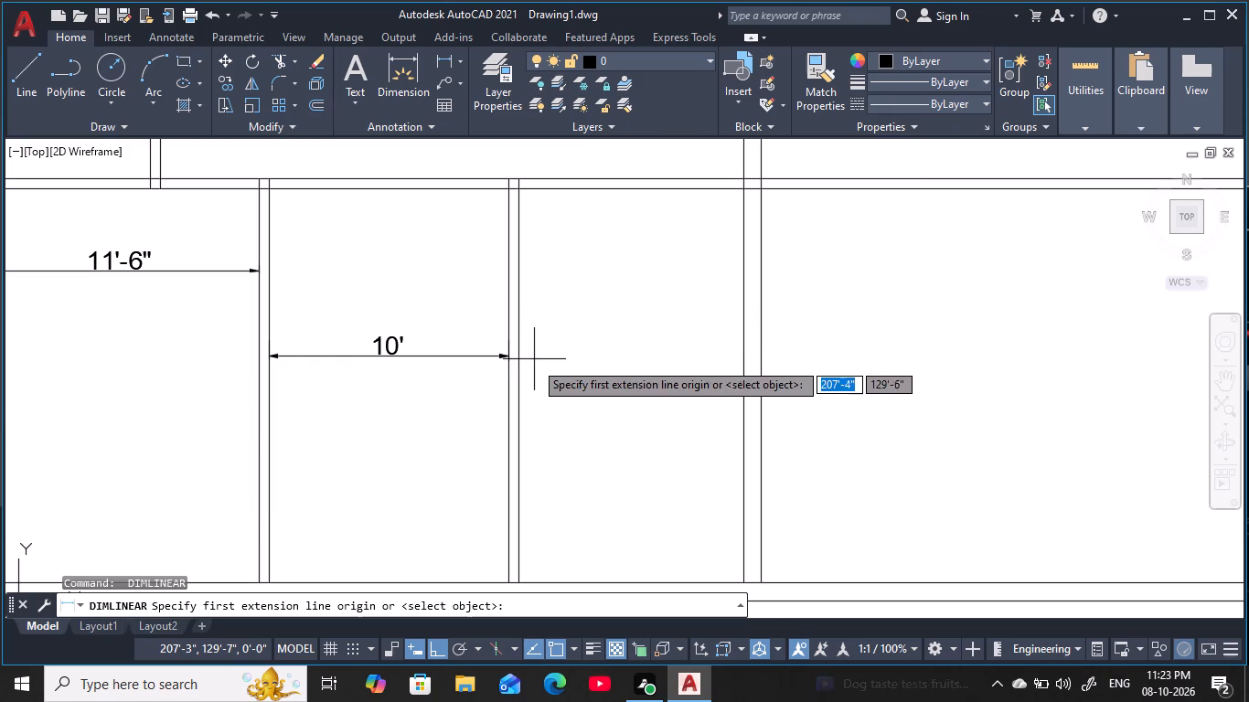
pyautogui.click(523, 360)
pyautogui.click(738, 356)
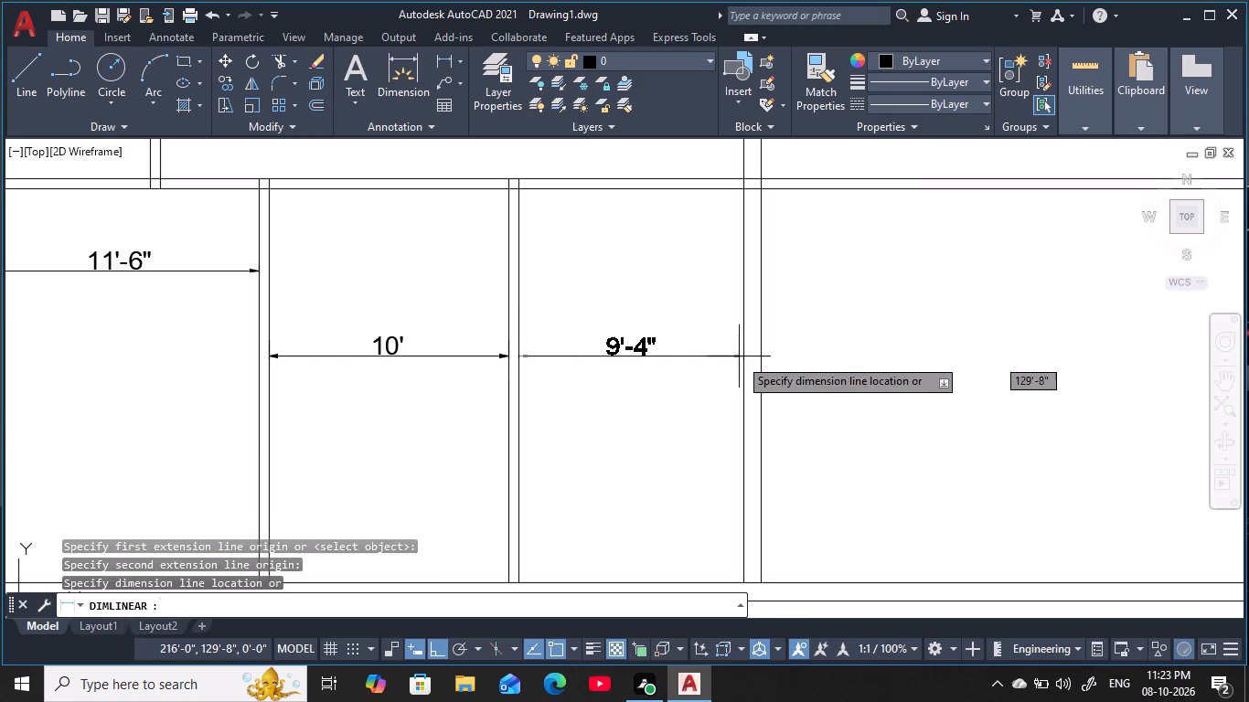
pyautogui.click(708, 375)
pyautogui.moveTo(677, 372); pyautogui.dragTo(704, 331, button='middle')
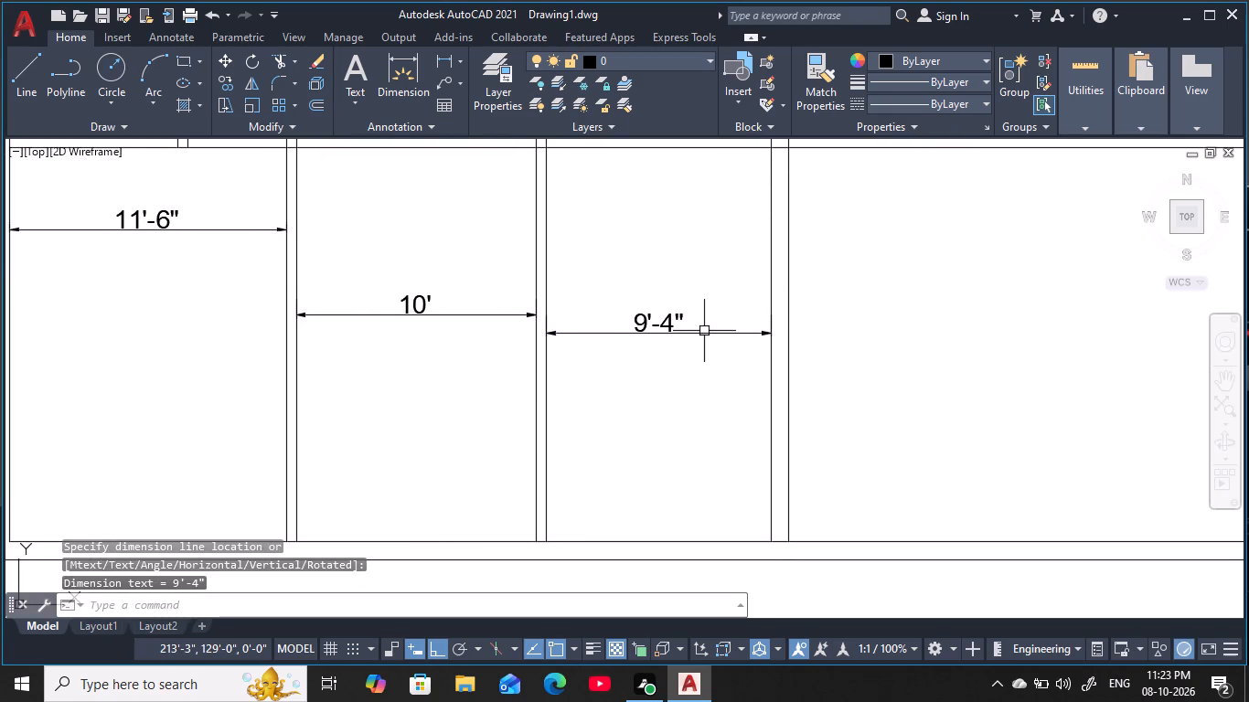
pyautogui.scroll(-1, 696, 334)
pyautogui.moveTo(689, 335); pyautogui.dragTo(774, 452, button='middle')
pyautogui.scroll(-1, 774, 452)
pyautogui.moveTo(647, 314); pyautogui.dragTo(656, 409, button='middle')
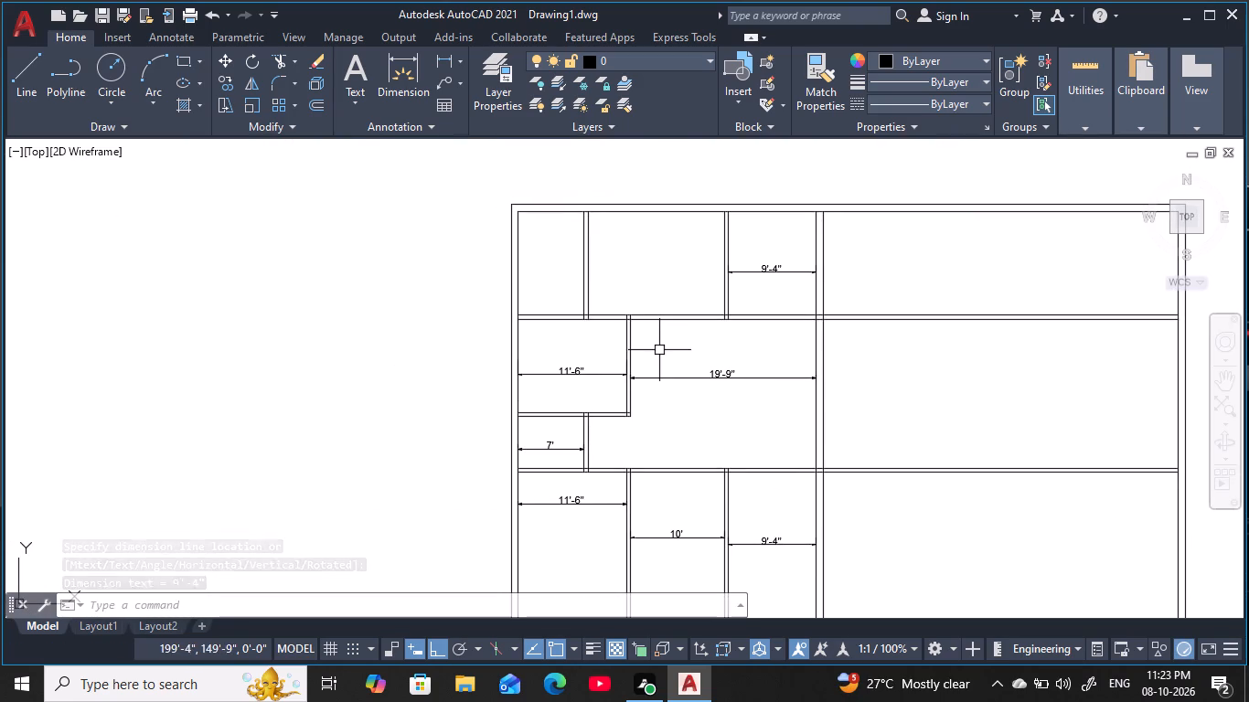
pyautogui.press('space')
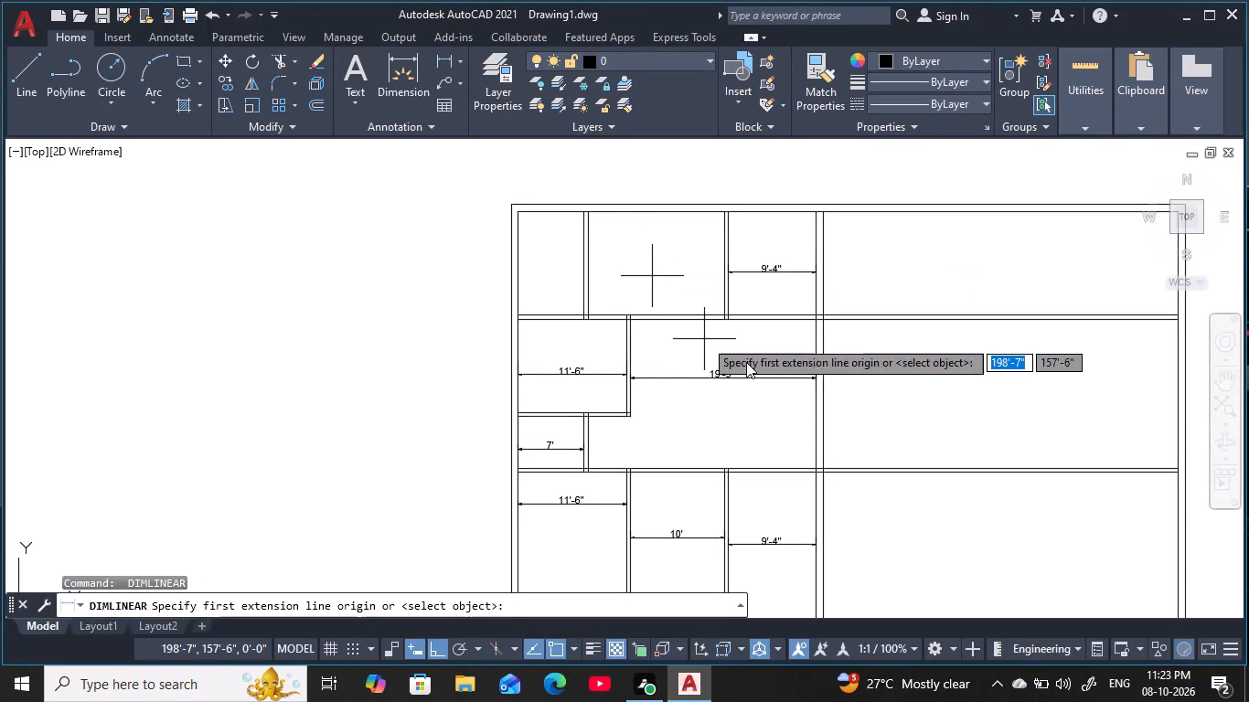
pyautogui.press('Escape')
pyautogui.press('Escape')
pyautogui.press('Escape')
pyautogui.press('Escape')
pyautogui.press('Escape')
# Erase the width dimension in the top row and the three width dimensions in the middle row.
pyautogui.click(773, 274)
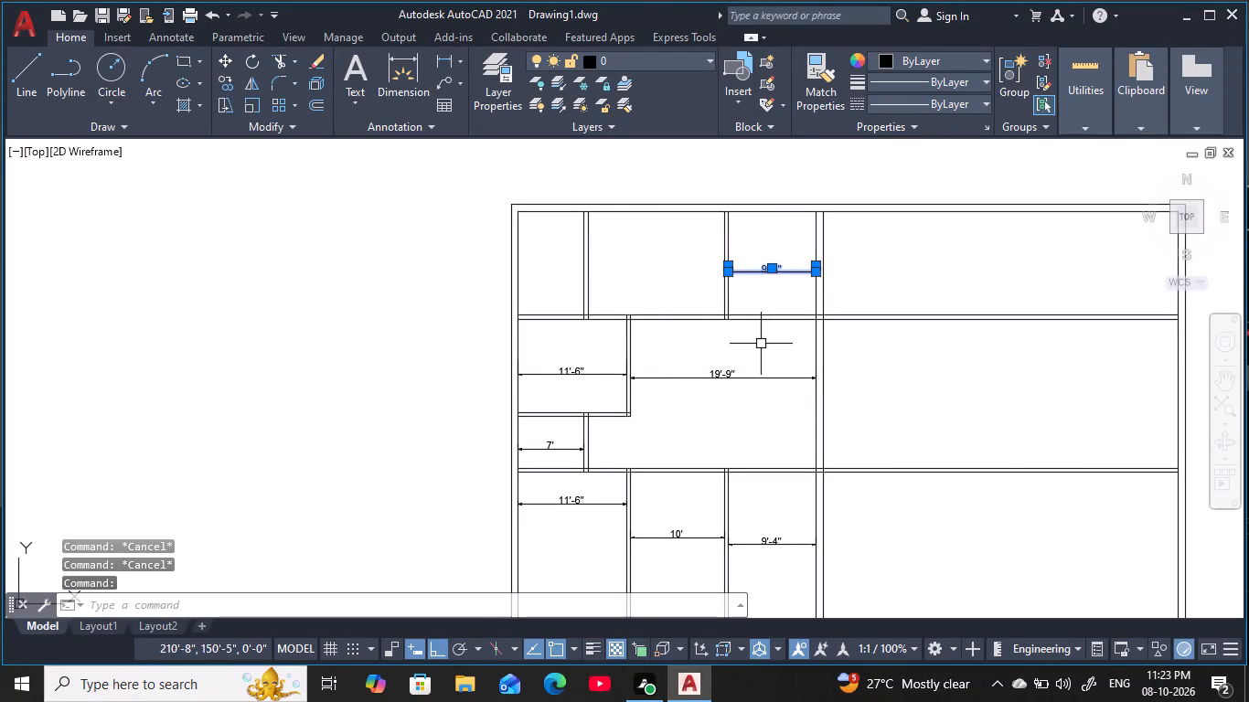
pyautogui.write('E')
pyautogui.press('space')
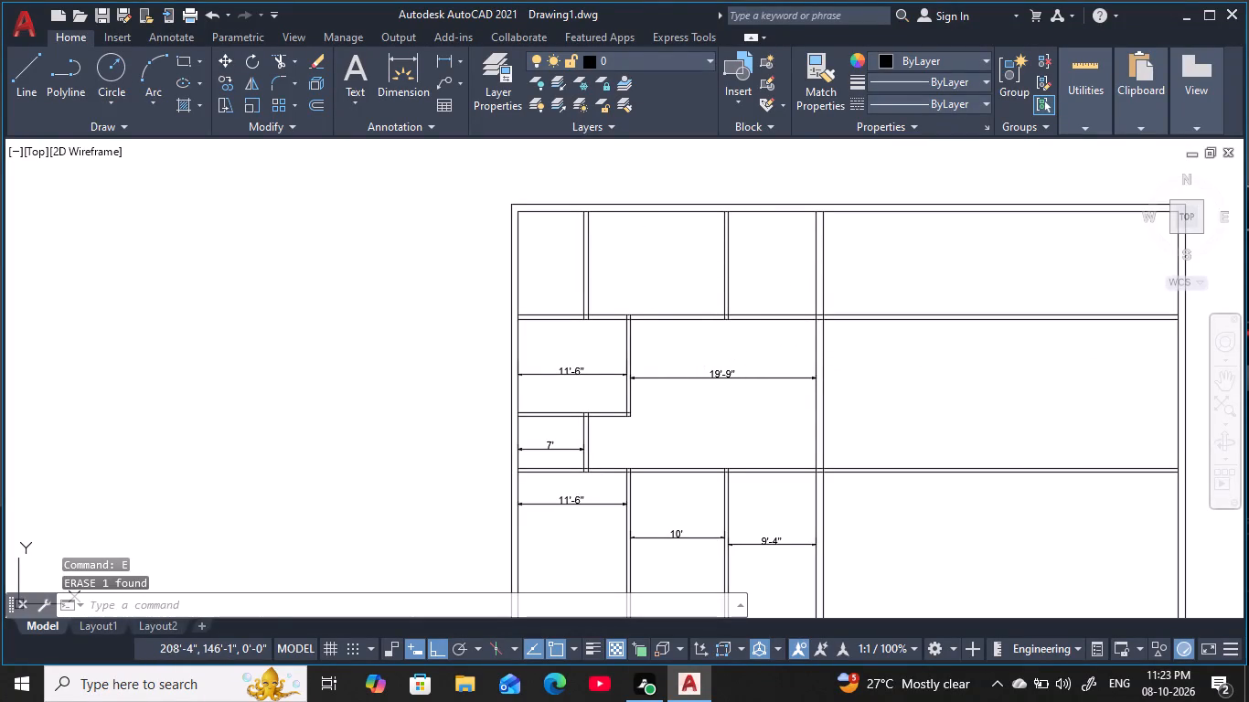
pyautogui.click(743, 383)
pyautogui.click(700, 356)
pyautogui.press('space')
pyautogui.click(573, 390)
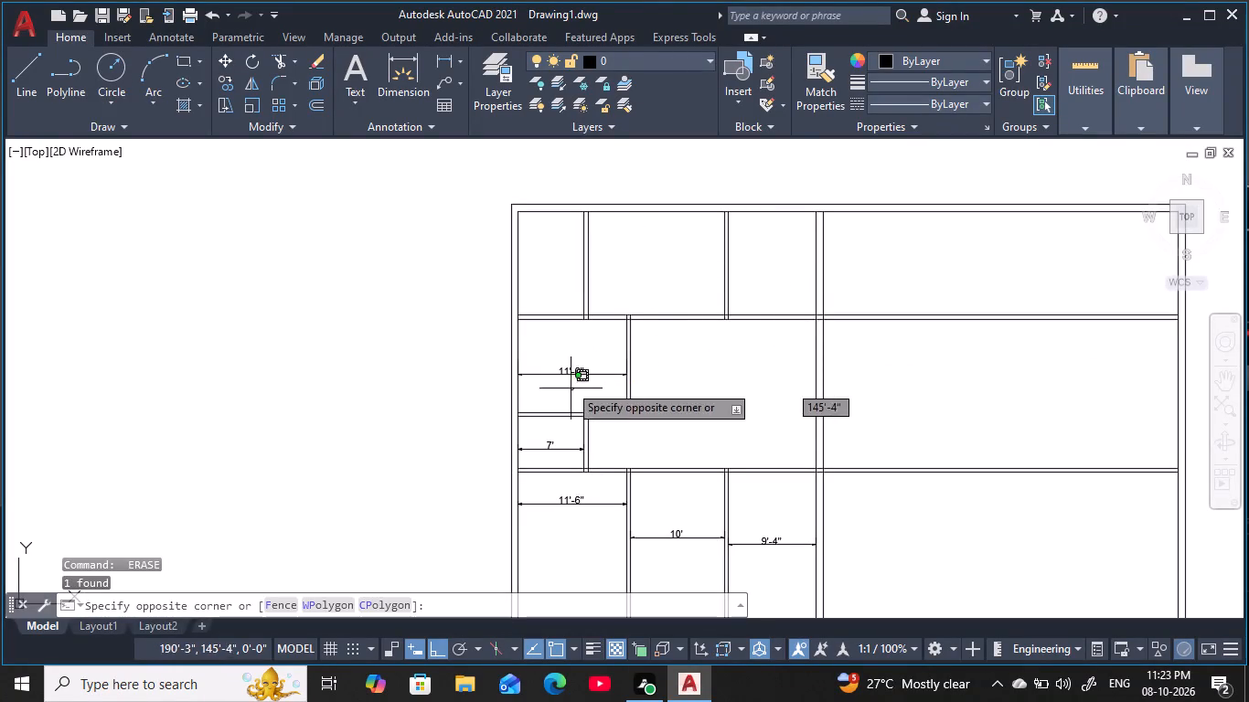
pyautogui.click(550, 358)
pyautogui.press('space')
pyautogui.click(564, 462)
pyautogui.click(547, 441)
pyautogui.press('space')
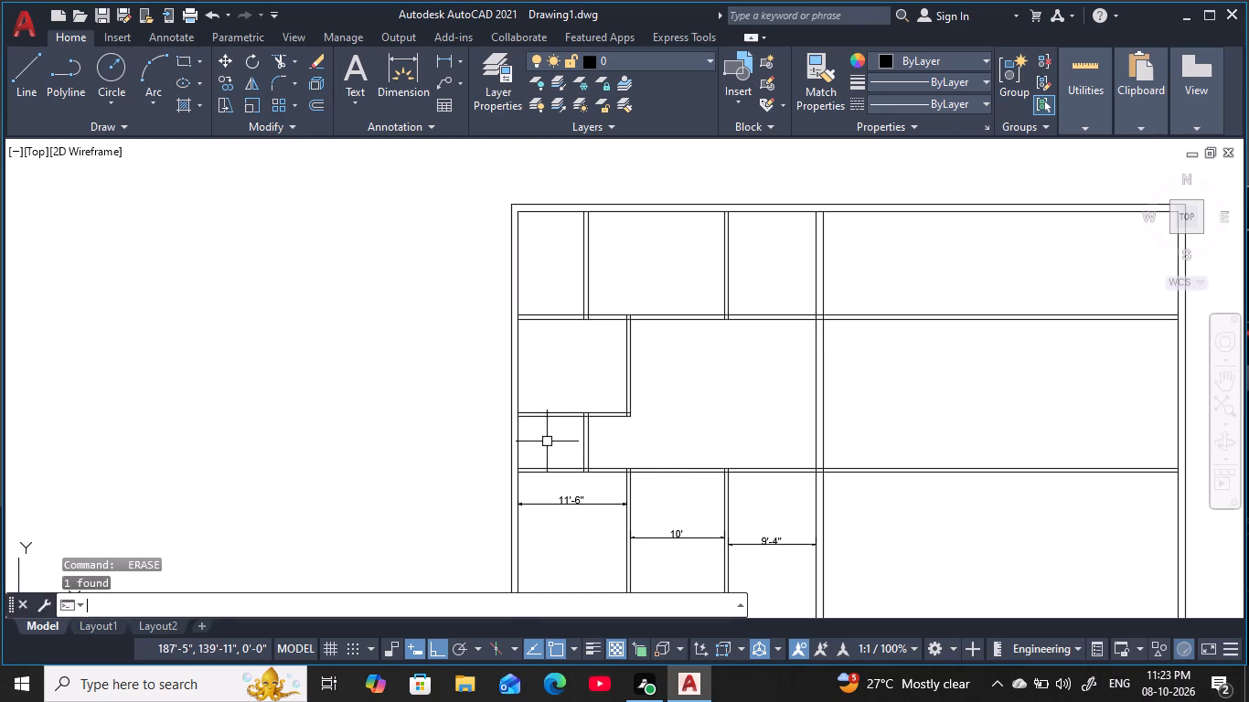
# Erase the three room width dimensions in the bottom row.
pyautogui.moveTo(652, 452); pyautogui.dragTo(662, 311, button='middle')
pyautogui.click(682, 441)
pyautogui.click(673, 360)
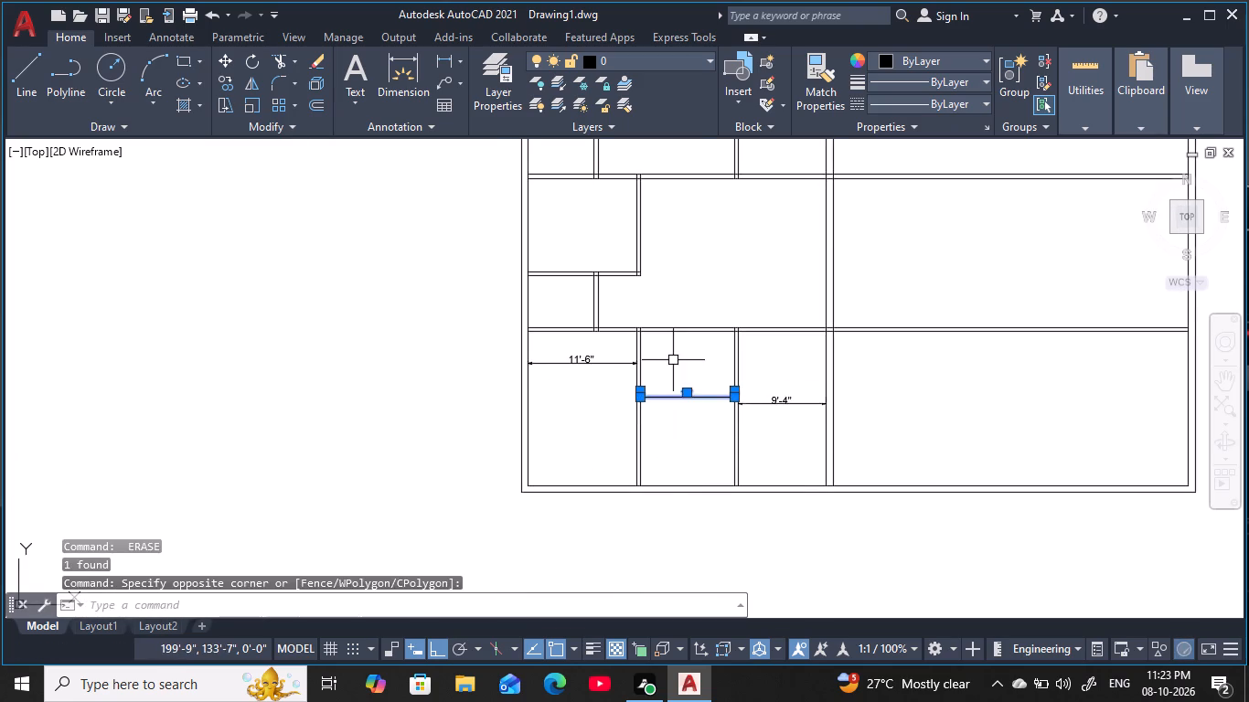
pyautogui.press('space')
pyautogui.click(605, 399)
pyautogui.click(555, 356)
pyautogui.press('space')
pyautogui.click(809, 434)
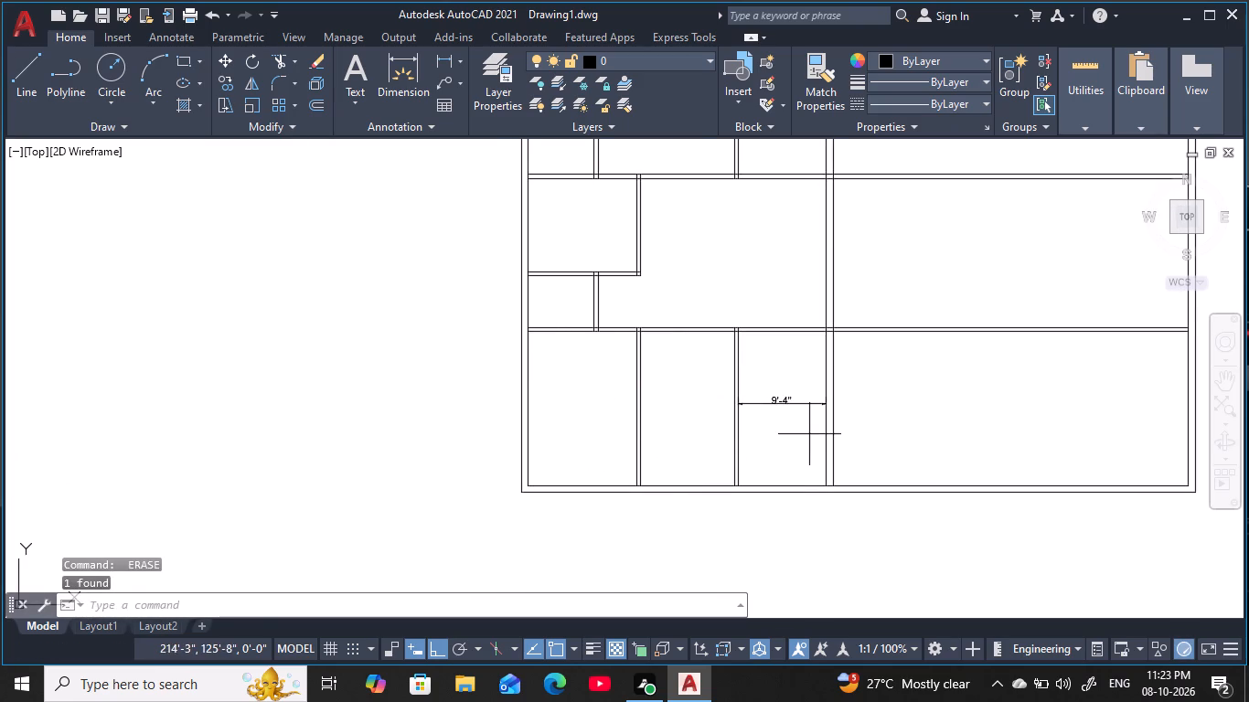
pyautogui.click(779, 389)
pyautogui.press('space')
pyautogui.scroll(-1, 766, 388)
pyautogui.moveTo(765, 388); pyautogui.dragTo(742, 433, button='middle')
pyautogui.scroll(1, 696, 342)
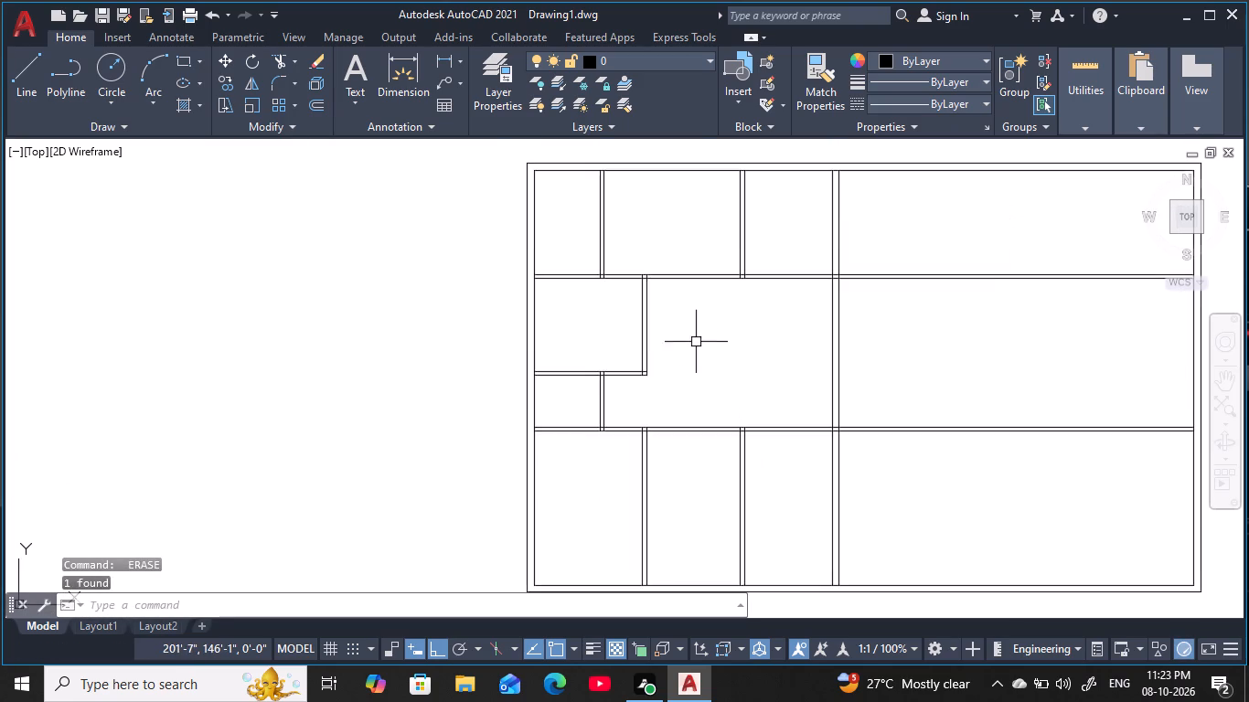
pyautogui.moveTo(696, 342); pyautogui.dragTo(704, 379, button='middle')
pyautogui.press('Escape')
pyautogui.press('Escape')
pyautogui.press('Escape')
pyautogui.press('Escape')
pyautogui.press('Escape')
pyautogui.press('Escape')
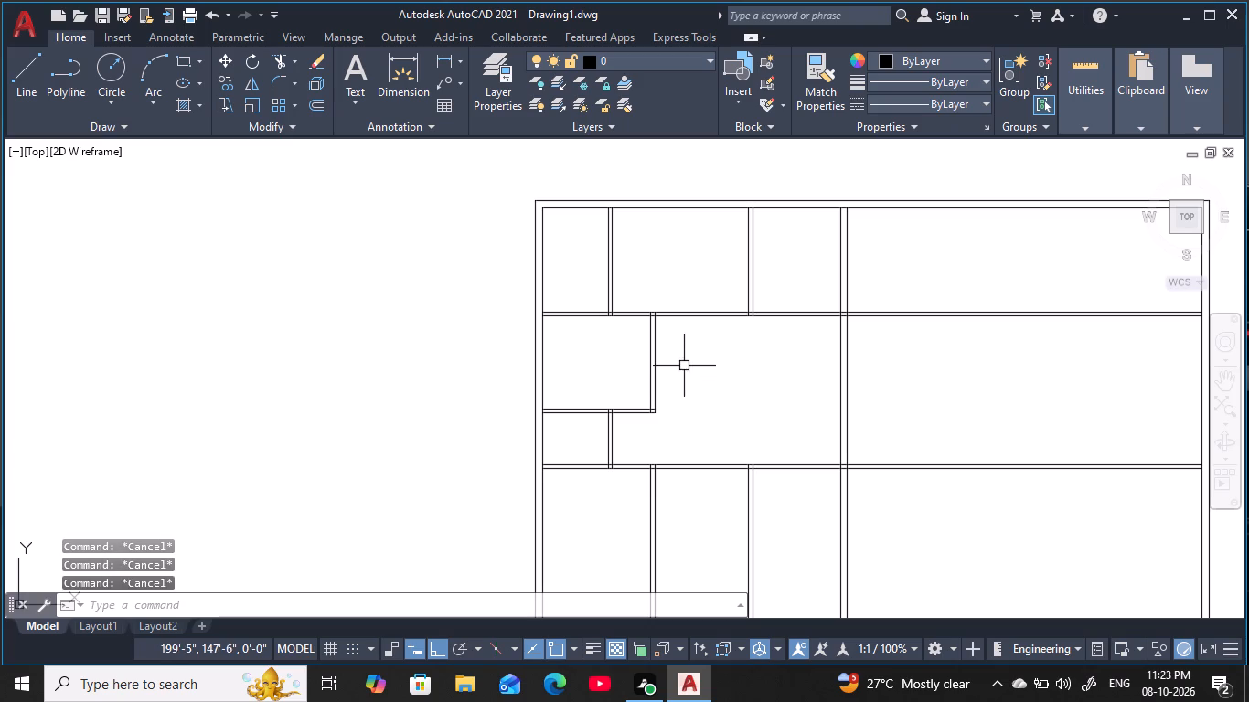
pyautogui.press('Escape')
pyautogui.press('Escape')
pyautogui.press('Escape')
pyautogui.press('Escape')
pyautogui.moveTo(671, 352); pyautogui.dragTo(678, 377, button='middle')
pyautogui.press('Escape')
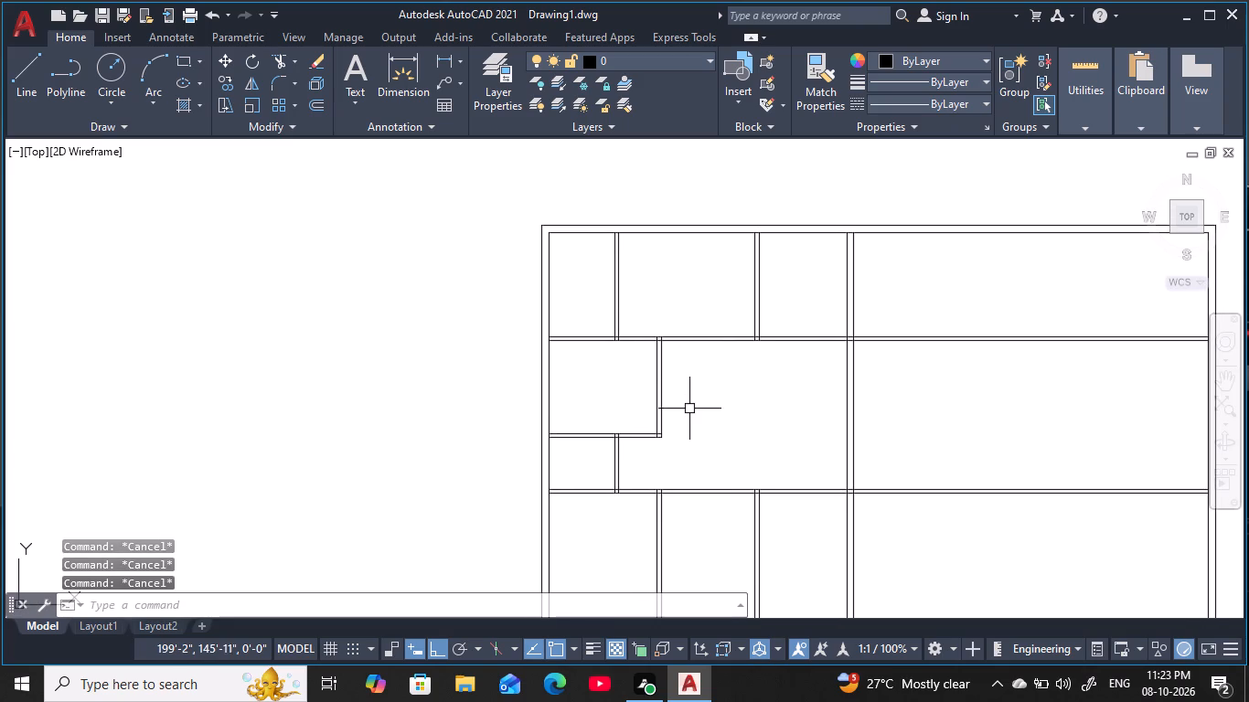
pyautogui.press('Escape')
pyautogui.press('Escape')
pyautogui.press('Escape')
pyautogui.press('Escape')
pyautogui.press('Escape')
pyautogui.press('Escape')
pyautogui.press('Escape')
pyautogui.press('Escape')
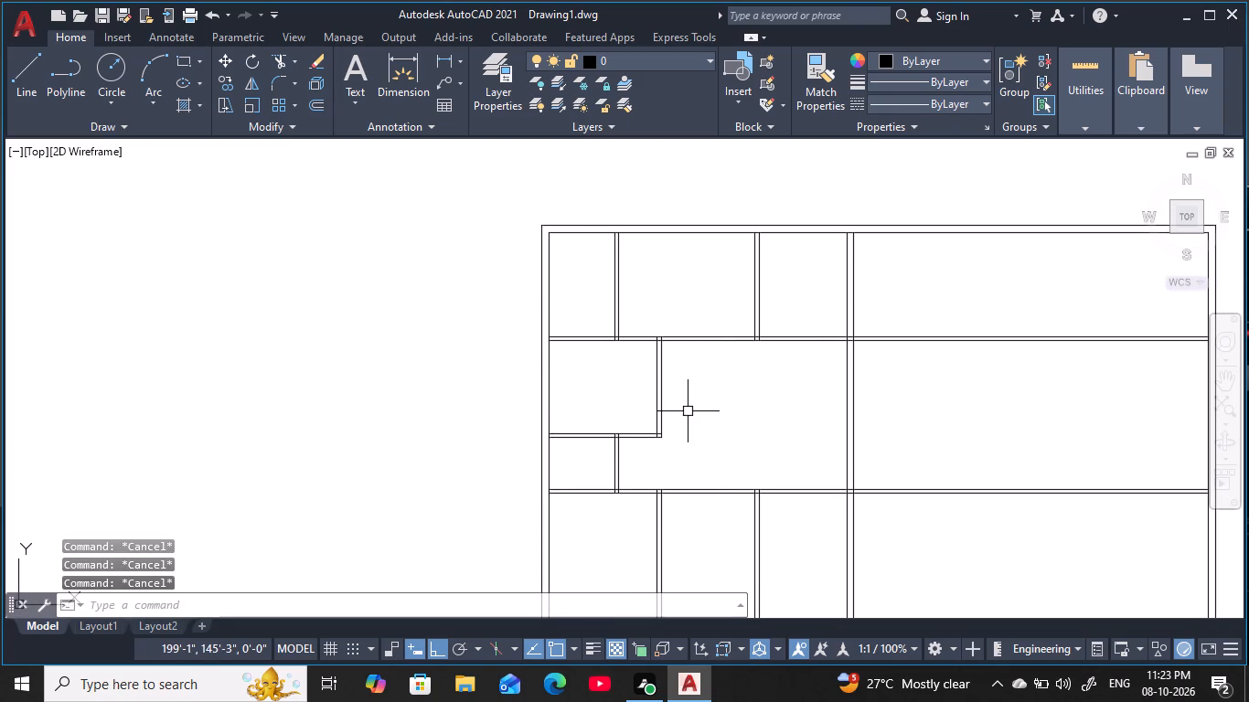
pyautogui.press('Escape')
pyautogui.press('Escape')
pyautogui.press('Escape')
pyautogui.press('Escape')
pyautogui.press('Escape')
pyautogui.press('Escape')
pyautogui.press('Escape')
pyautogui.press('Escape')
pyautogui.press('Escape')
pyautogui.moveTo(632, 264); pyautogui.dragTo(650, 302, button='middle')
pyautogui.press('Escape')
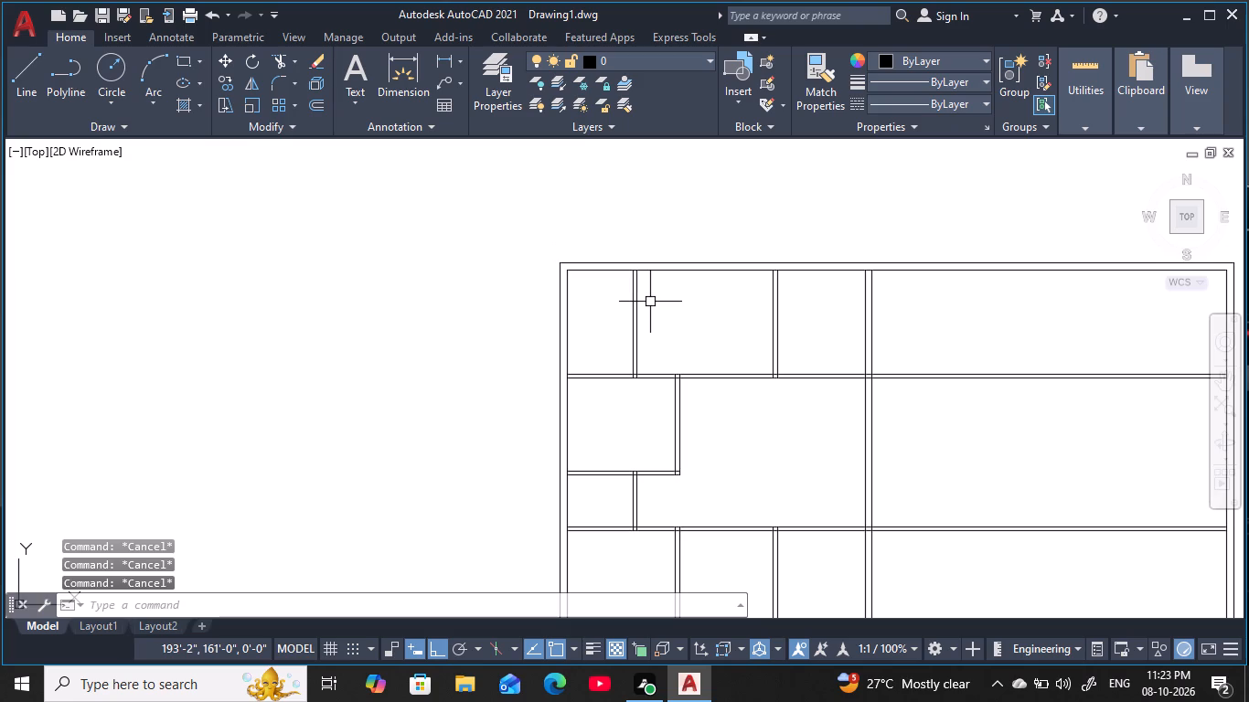
# Offset the inner face of the top outer wall 5'4" downward into the top row of rooms.
pyautogui.write('O')
pyautogui.press('space')
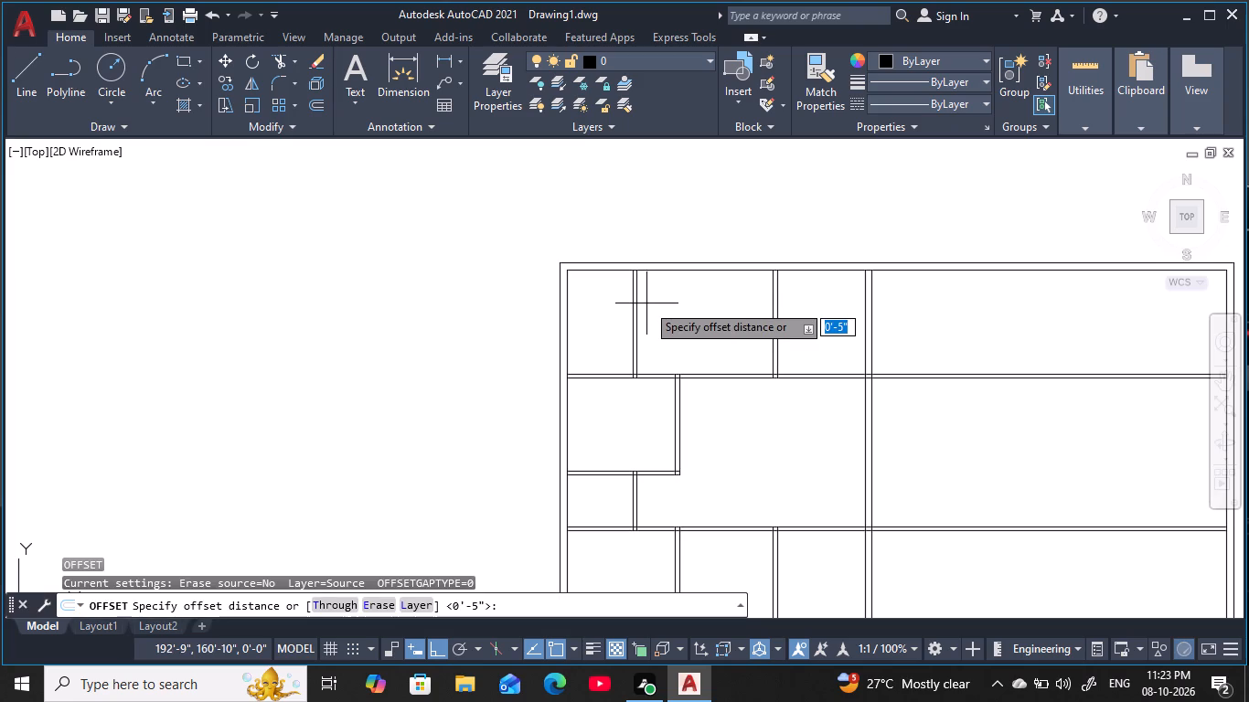
pyautogui.press('5')
pyautogui.press("'")
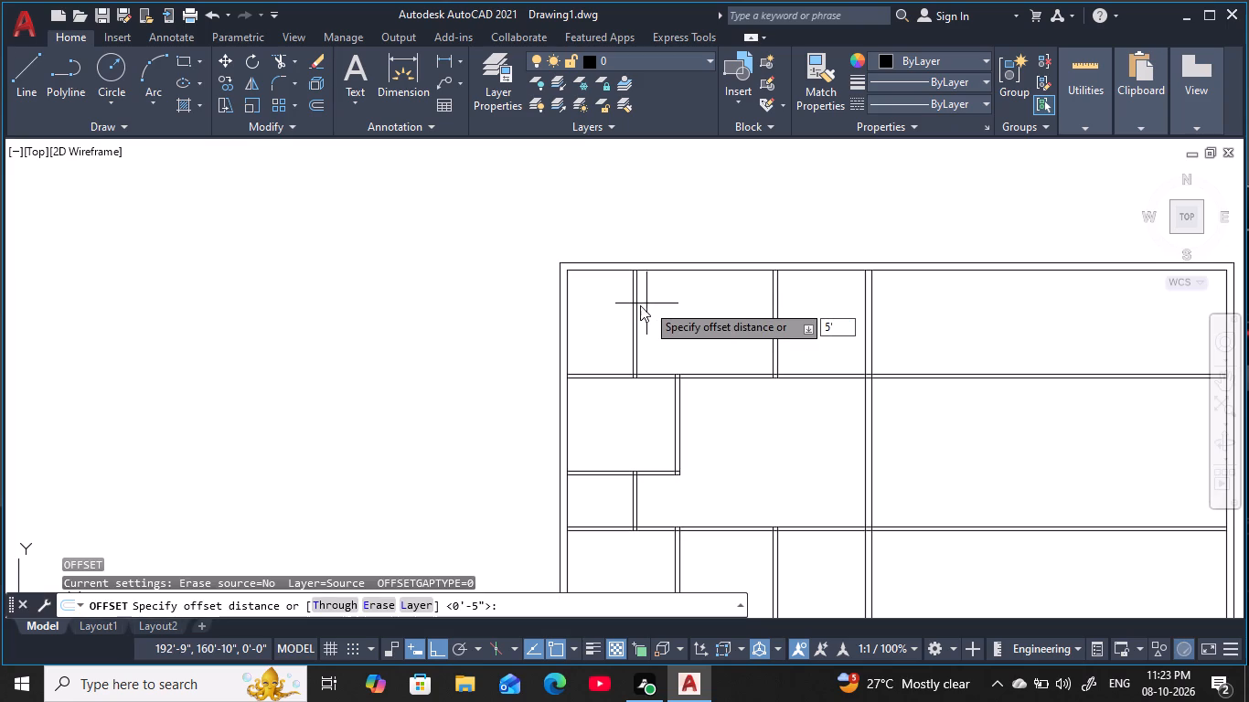
pyautogui.press('4')
pyautogui.press('space')
pyautogui.click(593, 271)
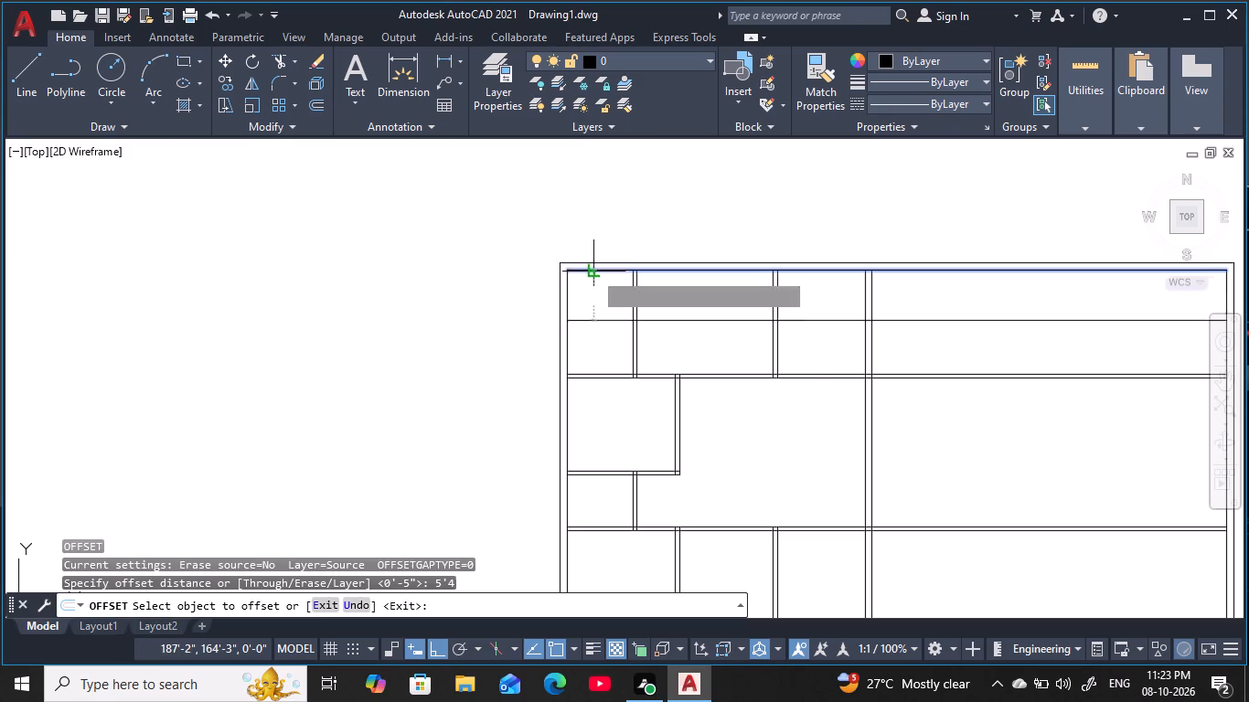
pyautogui.click(612, 355)
pyautogui.press('Escape')
pyautogui.press('Escape')
pyautogui.press('Escape')
pyautogui.press('Escape')
pyautogui.press('Escape')
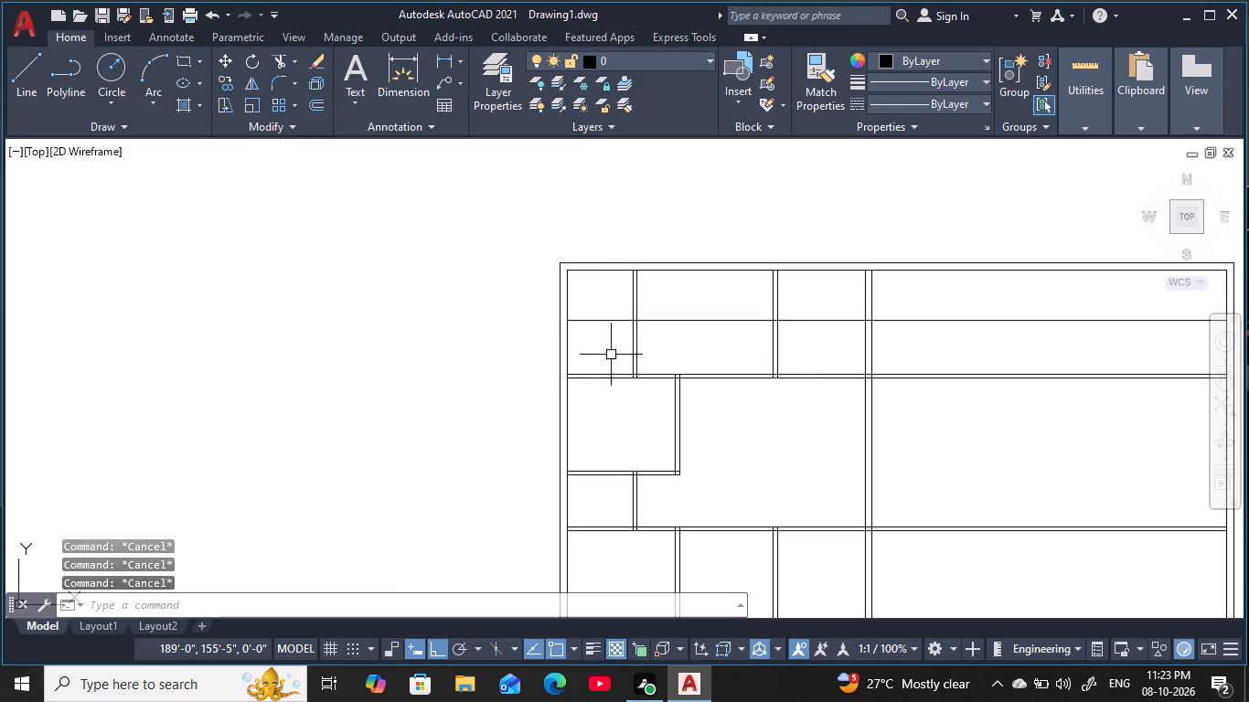
pyautogui.press('Escape')
# Offset the new horizontal line 5" downward to give the top-row partition its thickness.
pyautogui.press('space')
pyautogui.write('5')
pyautogui.press('space')
pyautogui.click(614, 318)
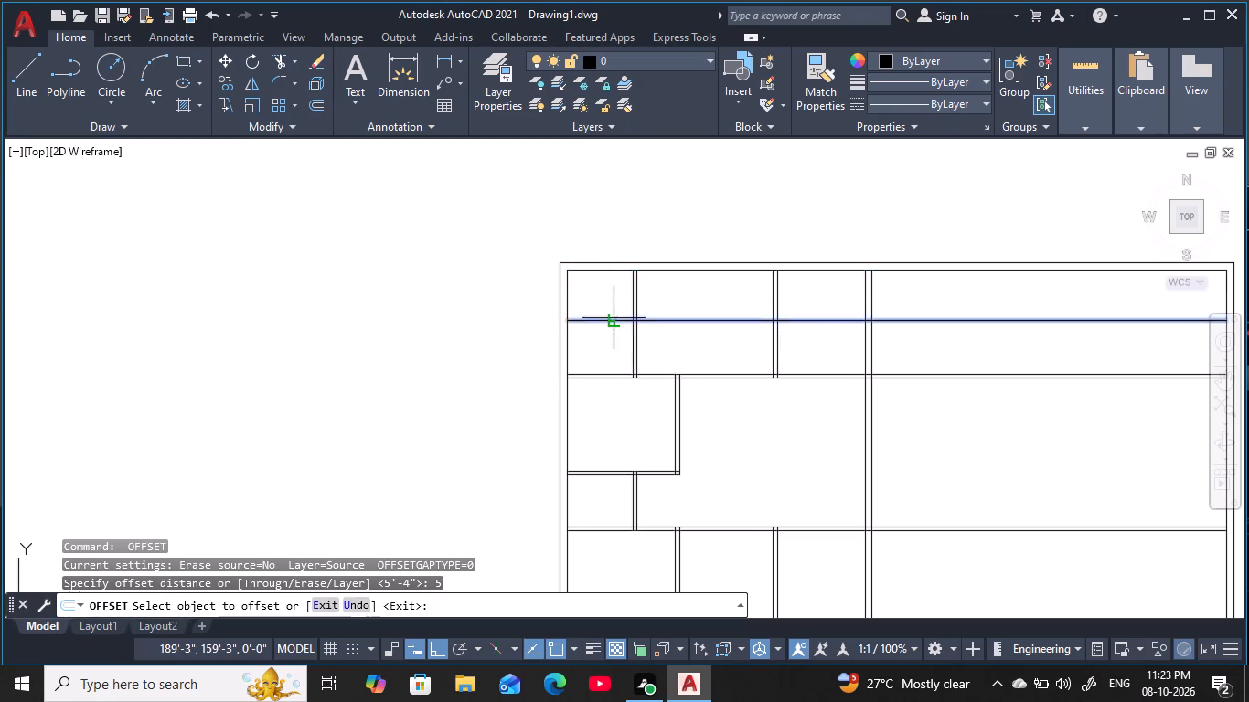
pyautogui.click(616, 365)
pyautogui.press('Escape')
pyautogui.press('Escape')
pyautogui.press('Escape')
pyautogui.press('Escape')
pyautogui.press('Escape')
# Trim the new partition's lines out of the top row's second and third rooms and the large space beyond the 9-inch vertical wall.
pyautogui.scroll(1, 662, 346)
pyautogui.middleClick(662, 346)
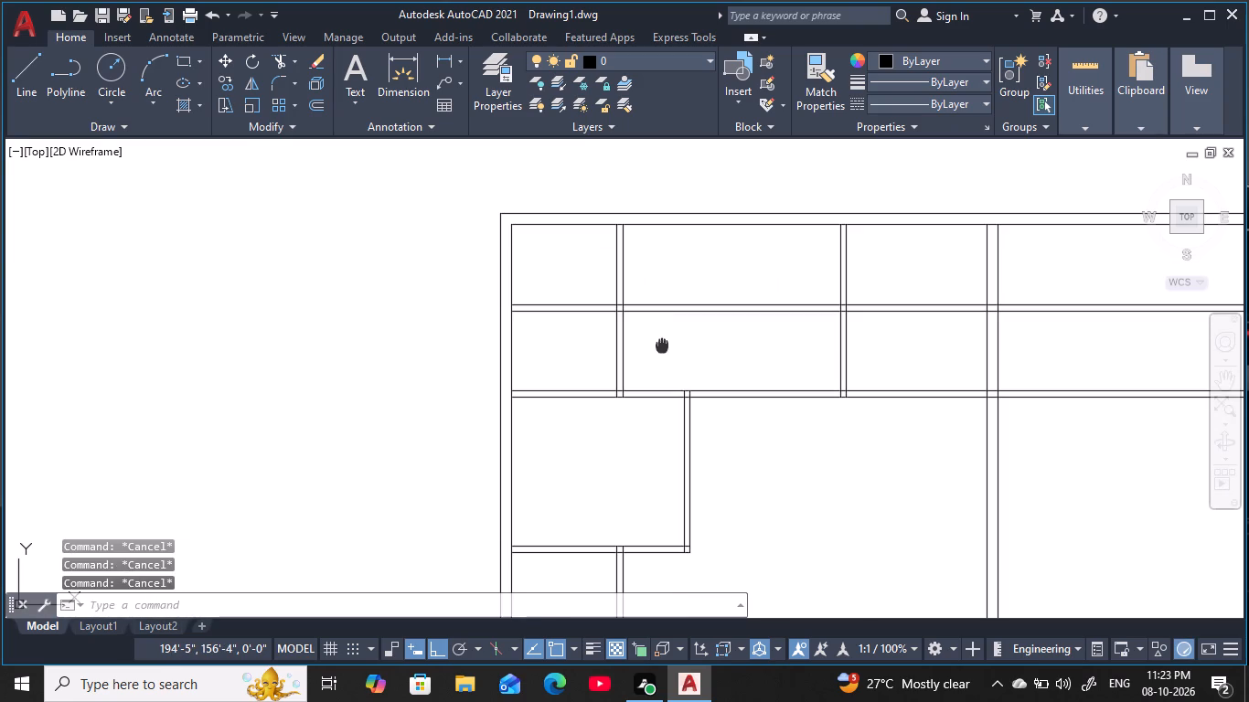
pyautogui.press('Escape')
pyautogui.press('Escape')
pyautogui.press('Escape')
pyautogui.write('TR')
pyautogui.press('space')
pyautogui.click(662, 345)
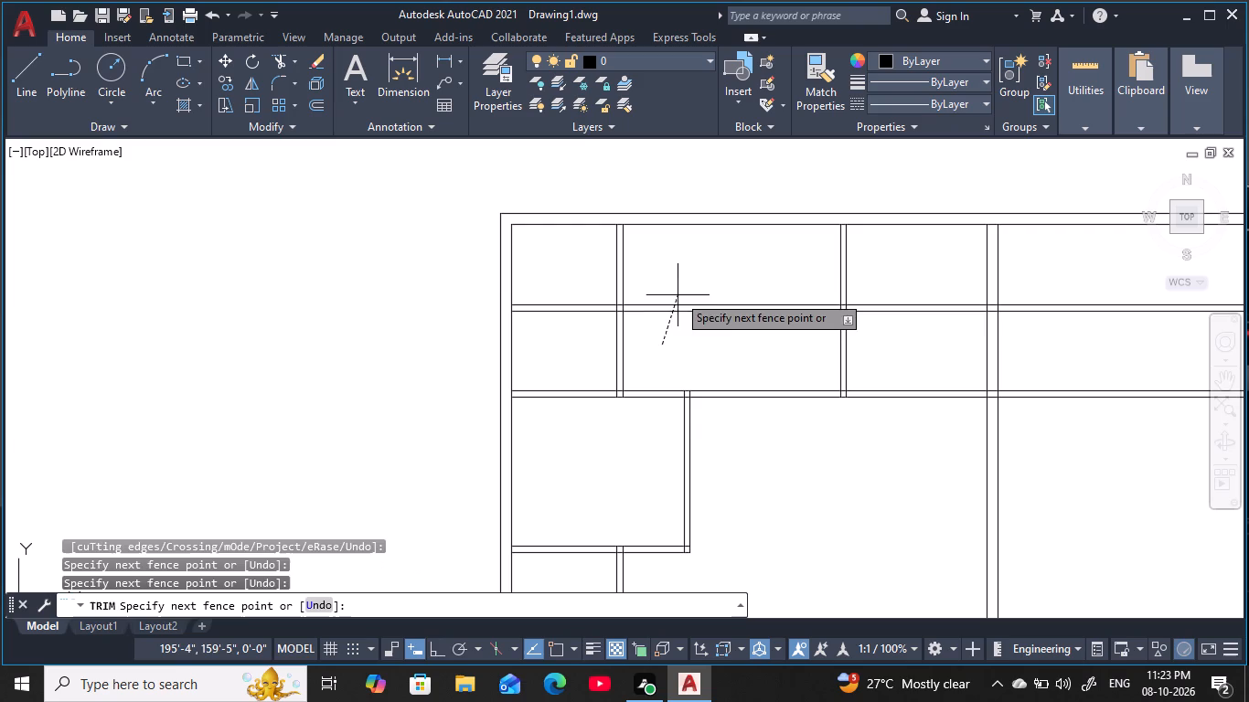
pyautogui.click(678, 292)
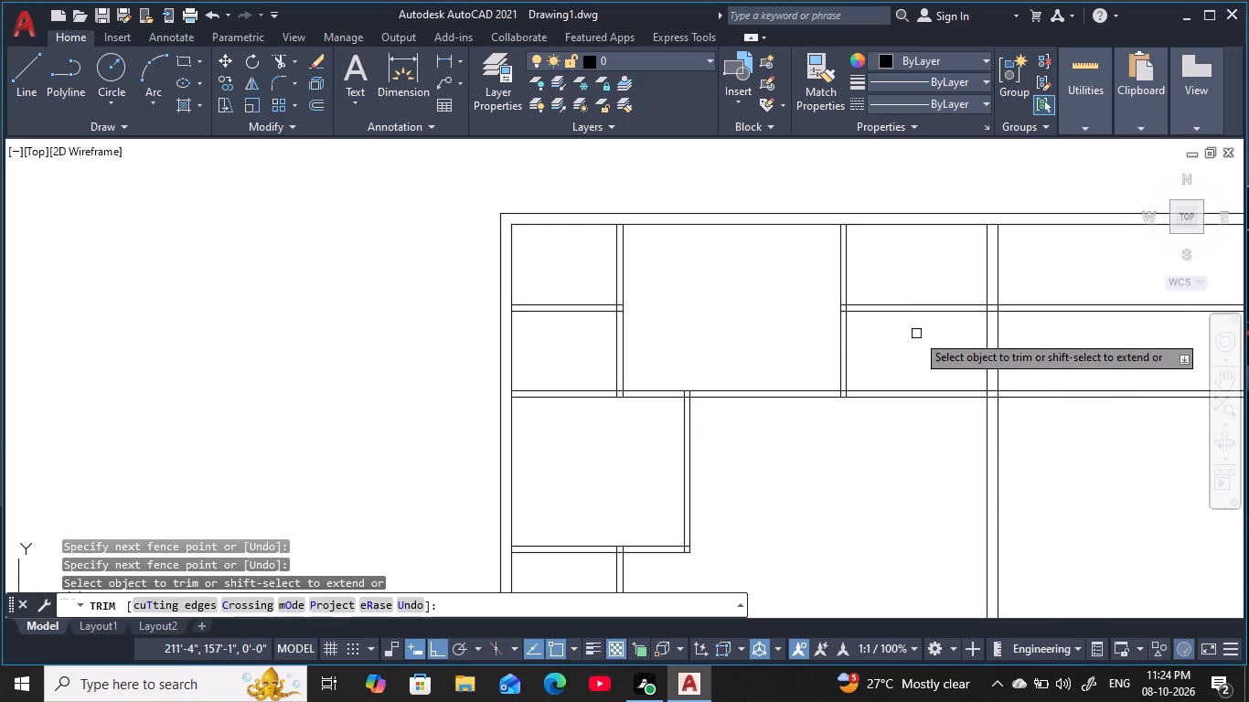
pyautogui.scroll(-1, 916, 335)
pyautogui.moveTo(909, 335); pyautogui.dragTo(849, 342, button='middle')
pyautogui.click(859, 344)
pyautogui.click(855, 305)
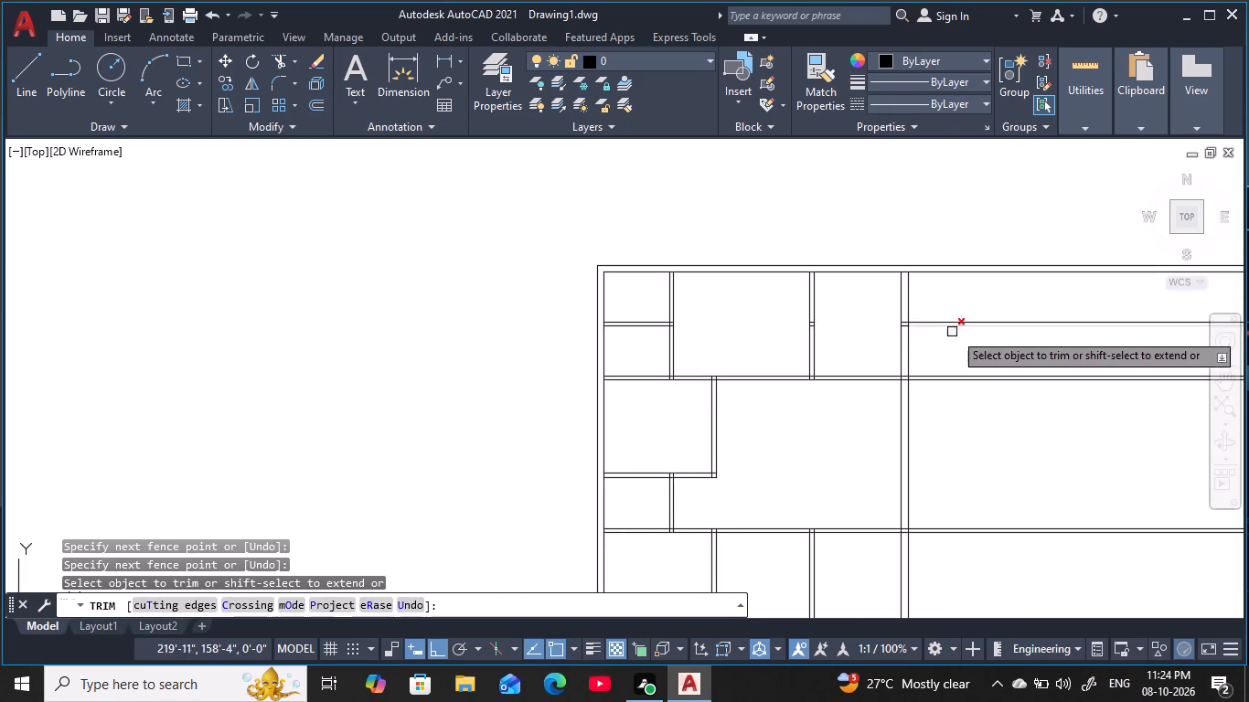
pyautogui.click(968, 341)
pyautogui.click(959, 313)
pyautogui.moveTo(985, 333); pyautogui.dragTo(949, 324, button='middle')
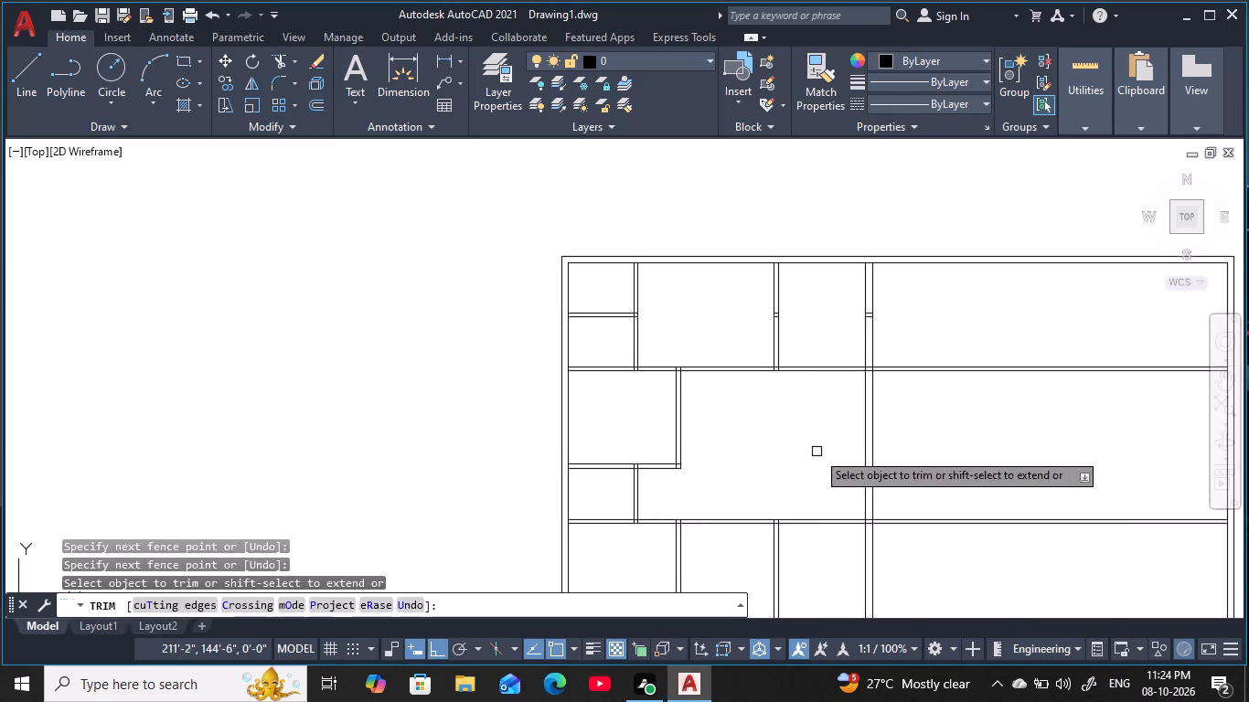
pyautogui.moveTo(811, 449); pyautogui.dragTo(788, 380, button='middle')
pyautogui.press('Escape')
pyautogui.press('Escape')
pyautogui.press('Escape')
pyautogui.press('Escape')
pyautogui.press('Escape')
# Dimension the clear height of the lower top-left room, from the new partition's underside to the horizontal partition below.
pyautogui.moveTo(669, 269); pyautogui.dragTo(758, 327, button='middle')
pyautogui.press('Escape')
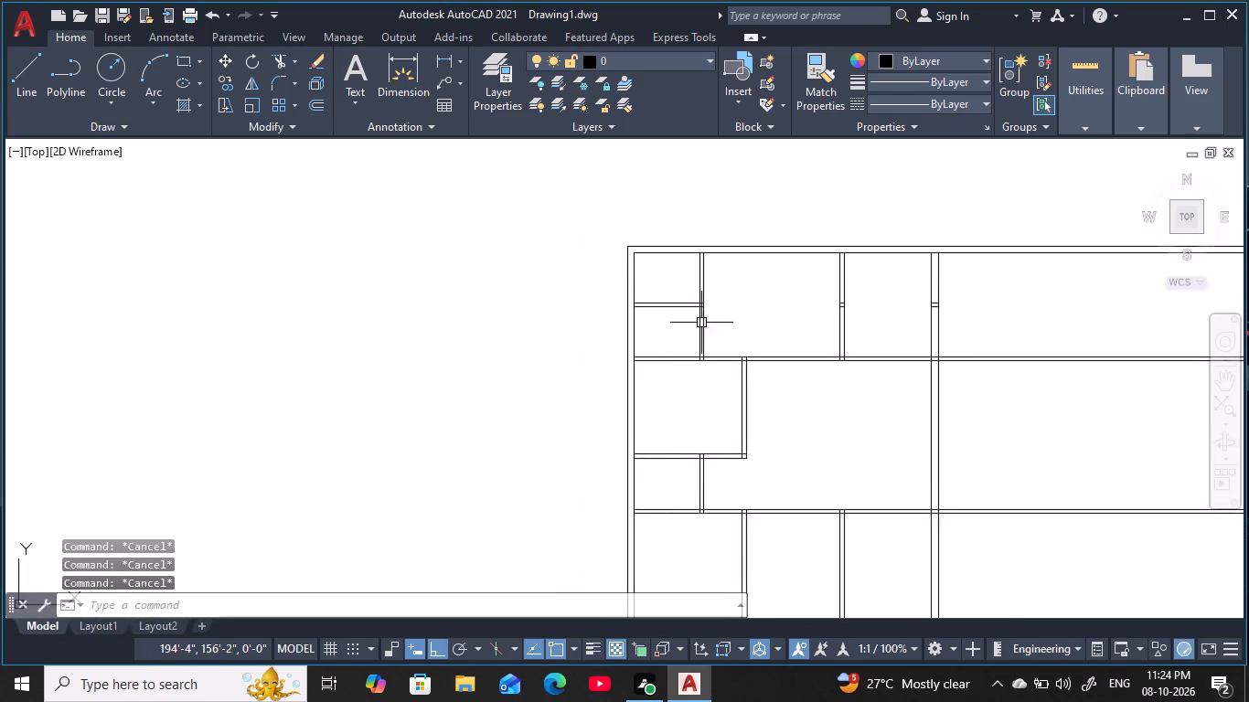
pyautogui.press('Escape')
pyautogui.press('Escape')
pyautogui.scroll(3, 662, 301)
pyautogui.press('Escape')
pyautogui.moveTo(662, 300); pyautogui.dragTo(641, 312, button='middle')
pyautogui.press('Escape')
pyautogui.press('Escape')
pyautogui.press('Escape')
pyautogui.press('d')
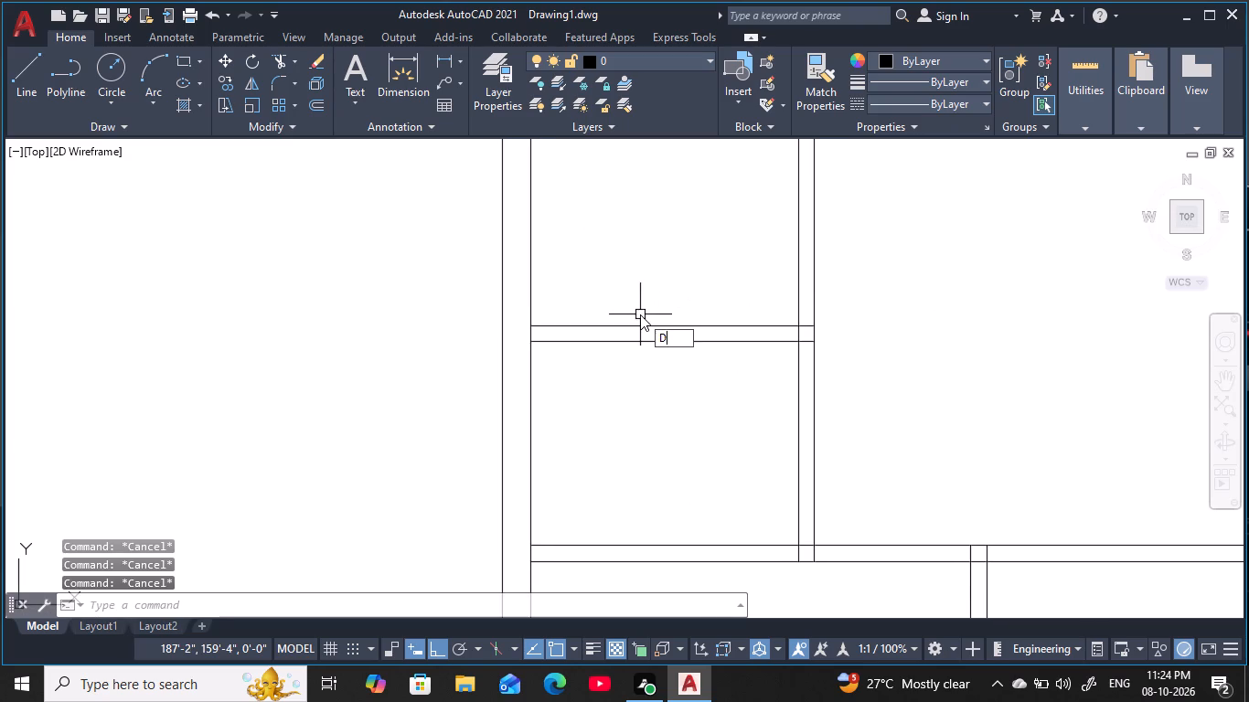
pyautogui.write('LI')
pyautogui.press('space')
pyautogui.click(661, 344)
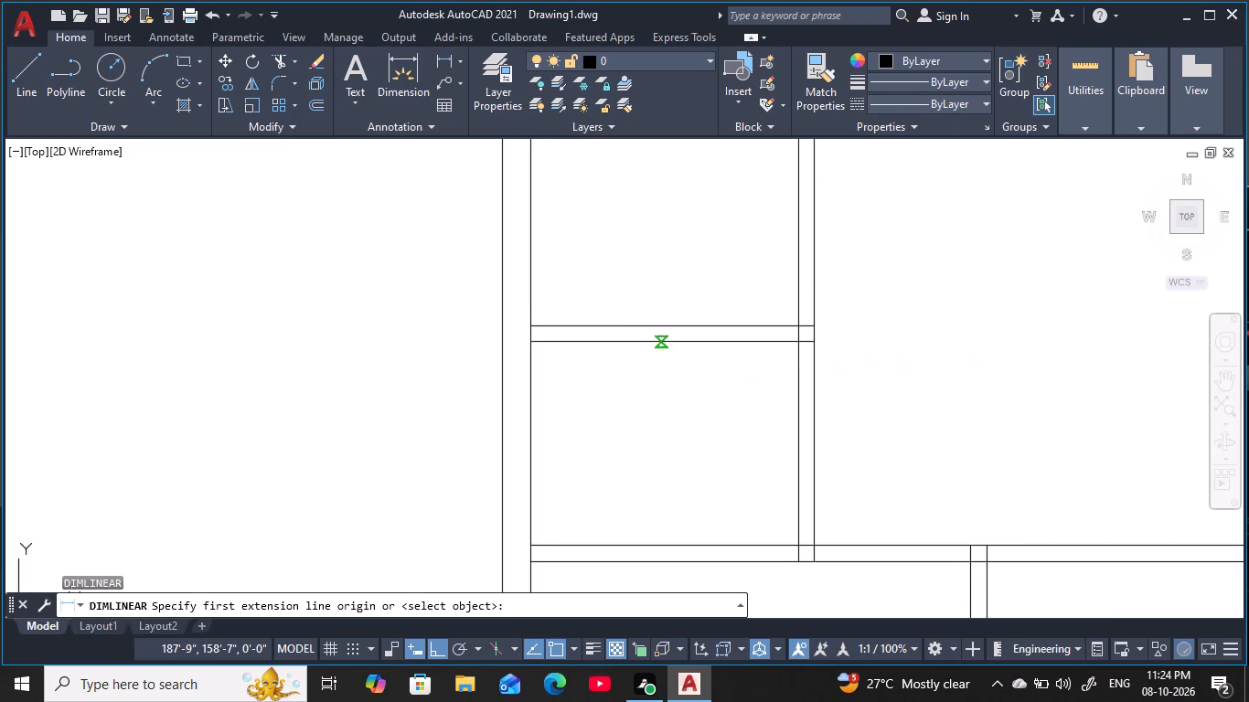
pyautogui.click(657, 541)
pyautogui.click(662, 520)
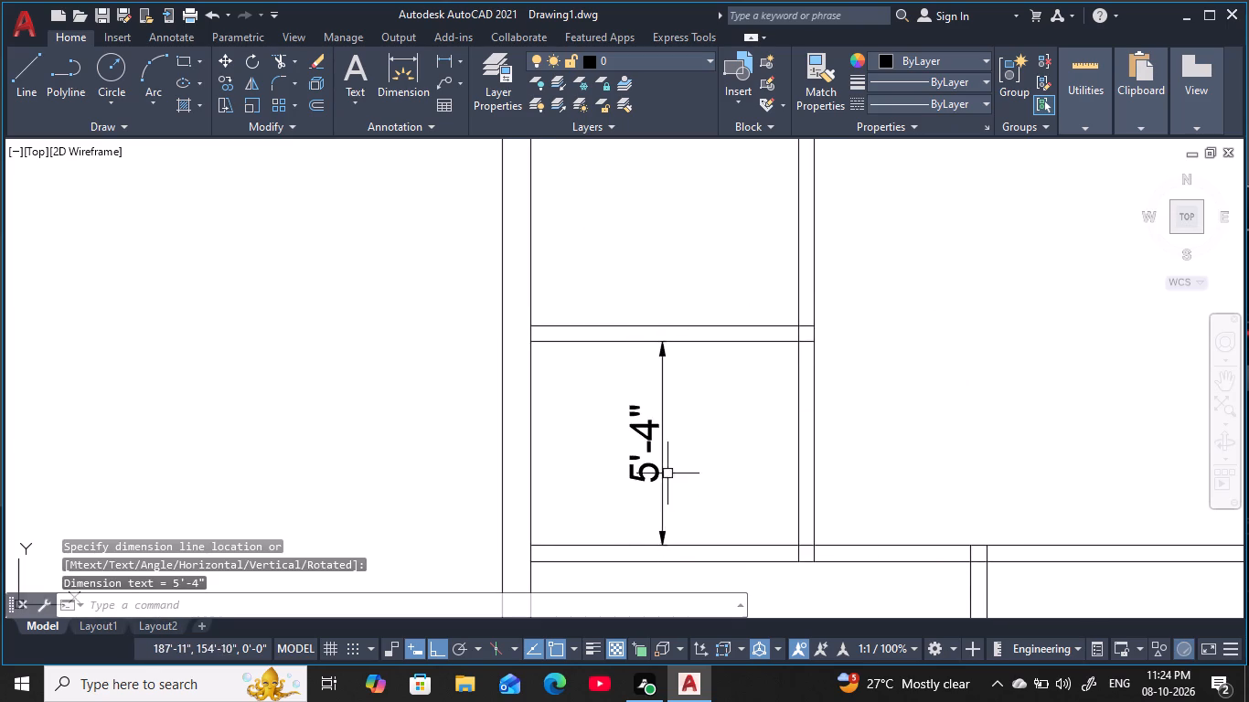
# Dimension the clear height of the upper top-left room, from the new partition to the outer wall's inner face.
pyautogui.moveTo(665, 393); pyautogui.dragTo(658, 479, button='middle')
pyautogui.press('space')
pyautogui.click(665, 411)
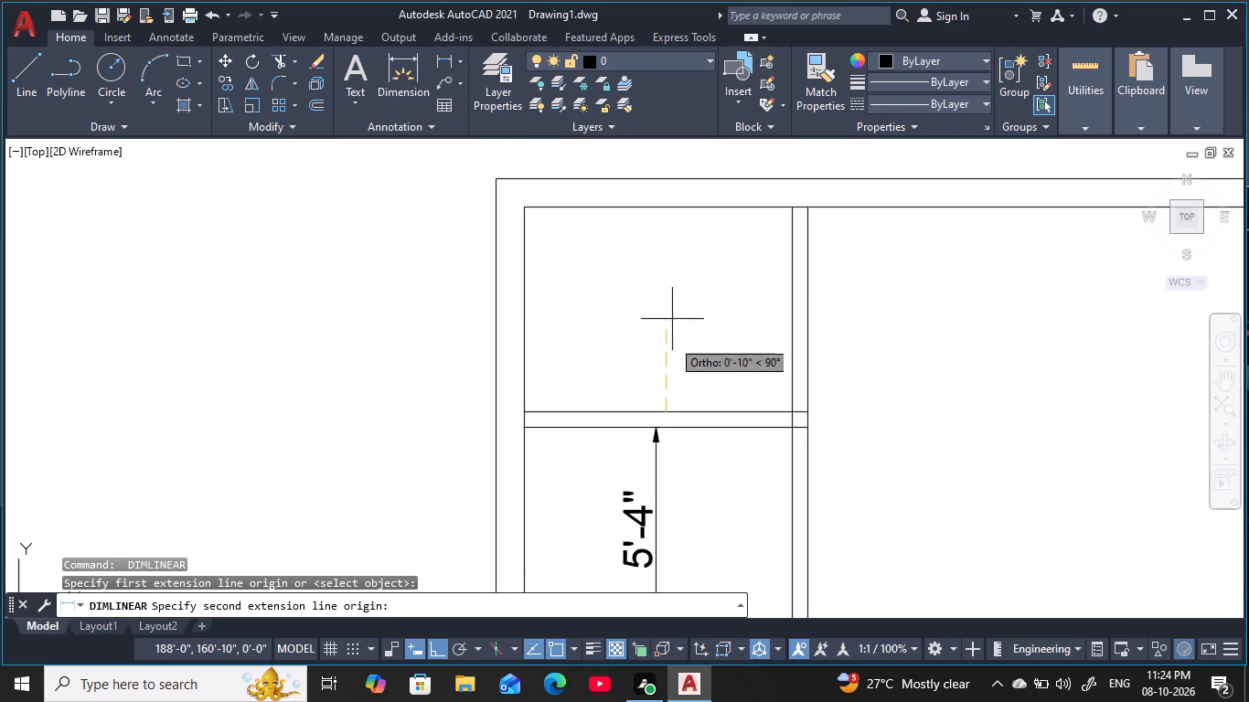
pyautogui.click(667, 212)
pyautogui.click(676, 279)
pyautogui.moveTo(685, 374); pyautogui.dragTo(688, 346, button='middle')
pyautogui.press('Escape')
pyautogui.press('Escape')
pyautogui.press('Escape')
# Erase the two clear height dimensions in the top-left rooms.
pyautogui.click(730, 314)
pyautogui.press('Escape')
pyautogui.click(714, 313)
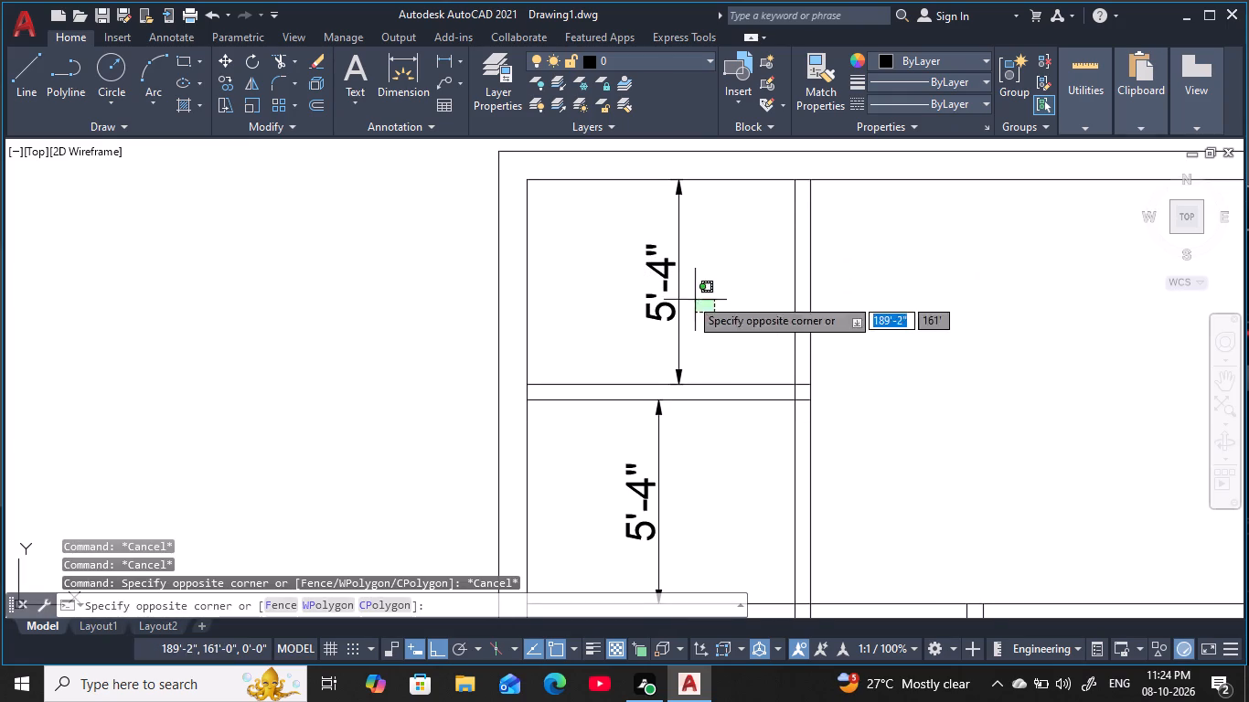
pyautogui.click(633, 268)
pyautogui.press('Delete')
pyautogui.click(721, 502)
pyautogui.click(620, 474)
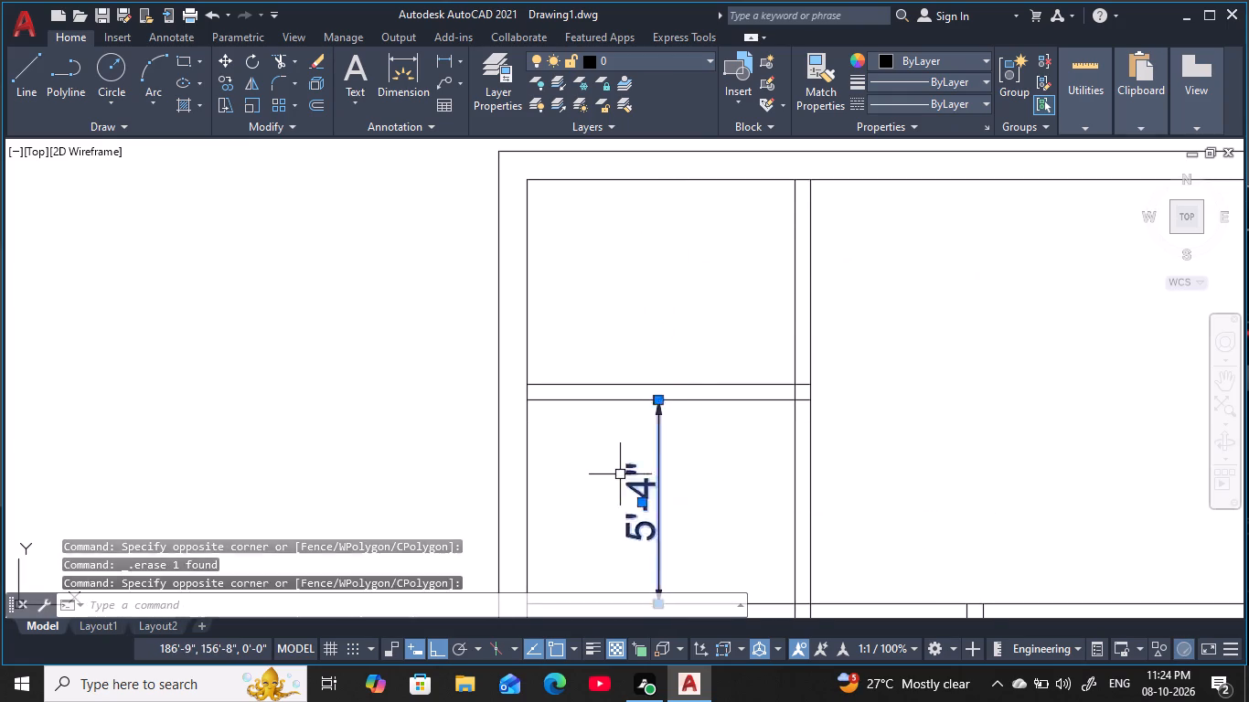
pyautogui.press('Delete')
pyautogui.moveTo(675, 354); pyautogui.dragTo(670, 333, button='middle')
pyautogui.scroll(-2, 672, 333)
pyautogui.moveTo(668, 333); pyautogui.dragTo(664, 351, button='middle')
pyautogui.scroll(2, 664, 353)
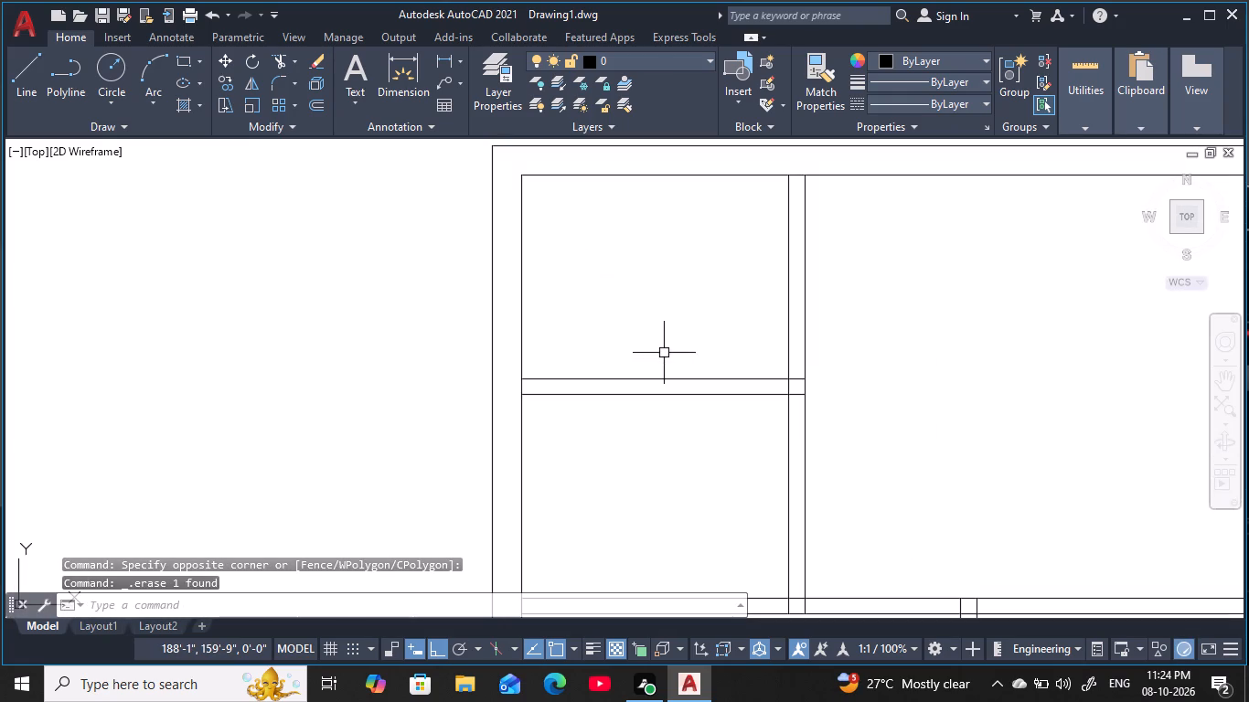
# Offset the inner face of the top outer wall 6" downward in the upper top-left room.
pyautogui.press('Escape')
pyautogui.press('Escape')
pyautogui.press('Escape')
pyautogui.press('Escape')
pyautogui.press('Escape')
pyautogui.write('O')
pyautogui.press('space')
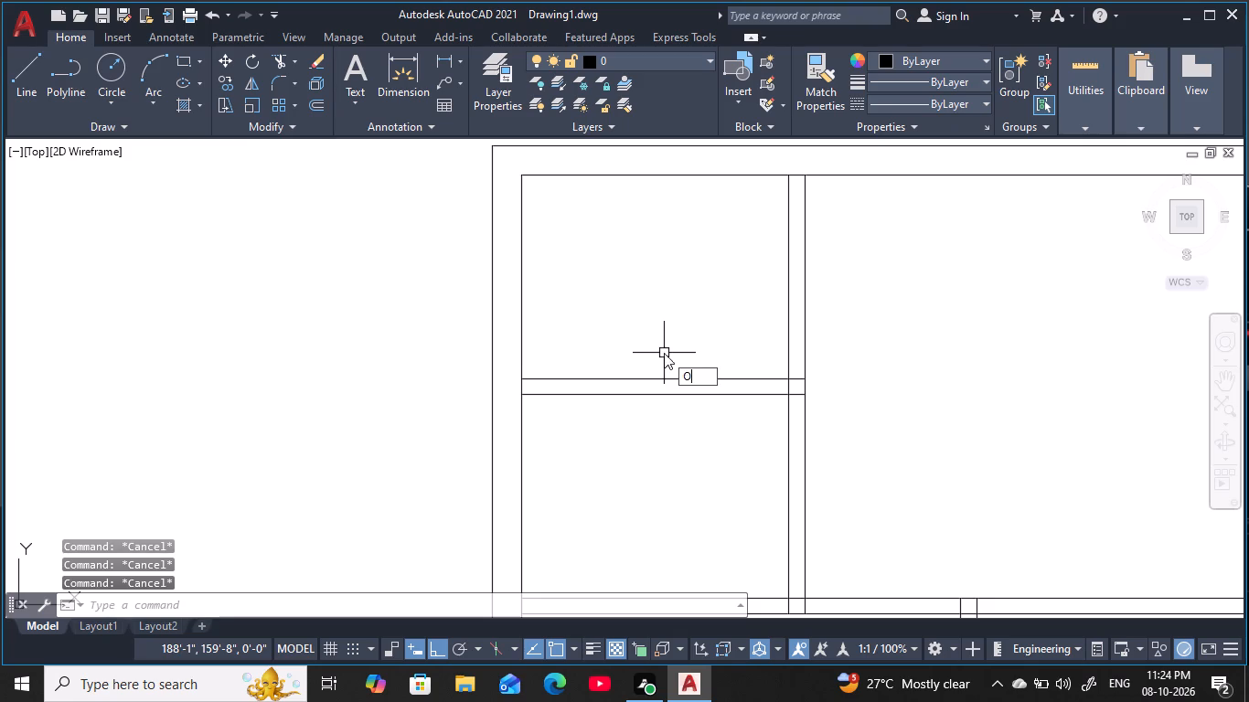
pyautogui.write('6')
pyautogui.press('space')
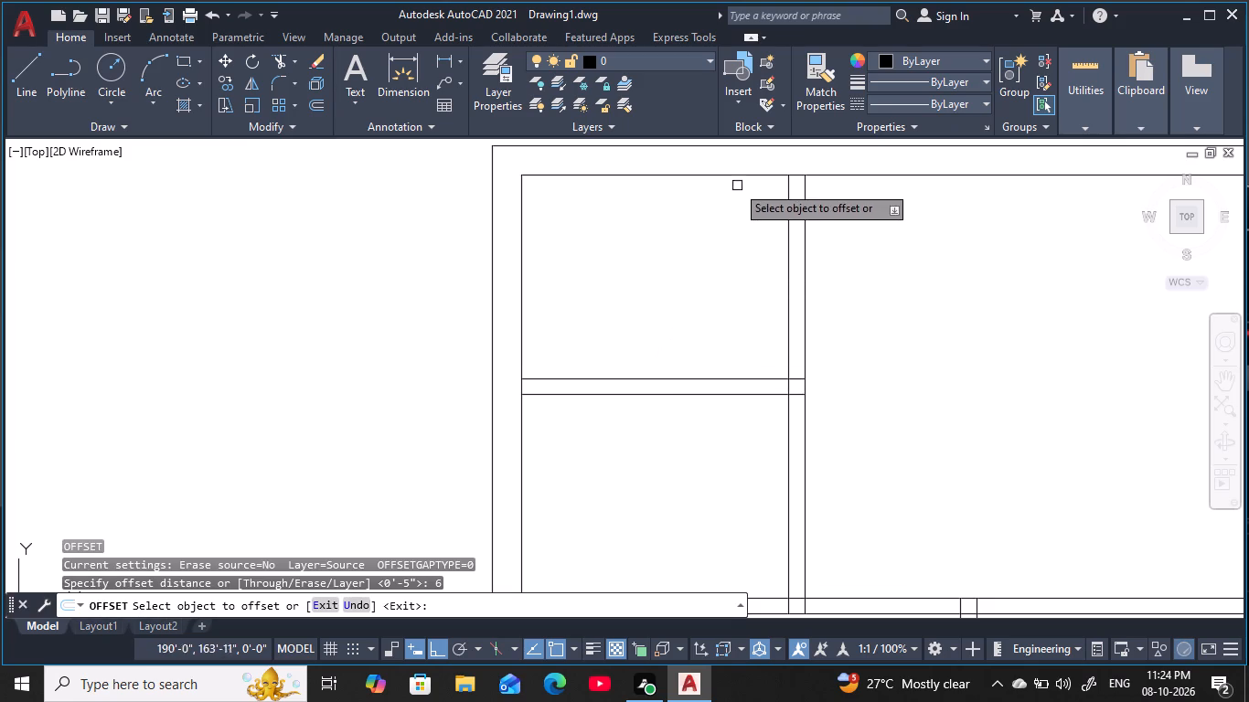
pyautogui.click(735, 176)
pyautogui.click(733, 312)
pyautogui.press('Escape')
pyautogui.press('Escape')
pyautogui.press('Escape')
pyautogui.press('Escape')
pyautogui.press('Escape')
pyautogui.press('Escape')
pyautogui.press('Escape')
pyautogui.press('Escape')
pyautogui.press('Escape')
pyautogui.press('Escape')
pyautogui.press('Escape')
pyautogui.press('Escape')
pyautogui.press('Escape')
pyautogui.press('Escape')
pyautogui.press('Escape')
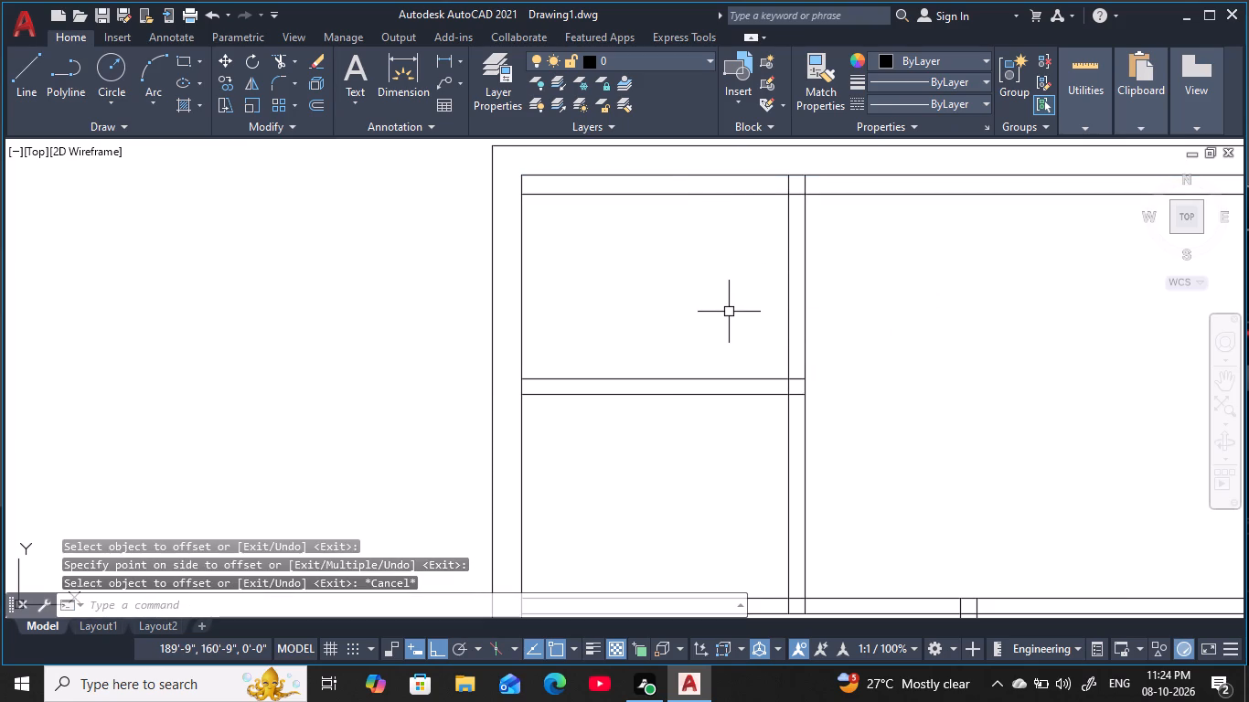
# Offset the 6" guide line in the upper top-left room 2'6" downward to mark the opening's other edge.
pyautogui.press('o')
pyautogui.press('space')
pyautogui.press('2')
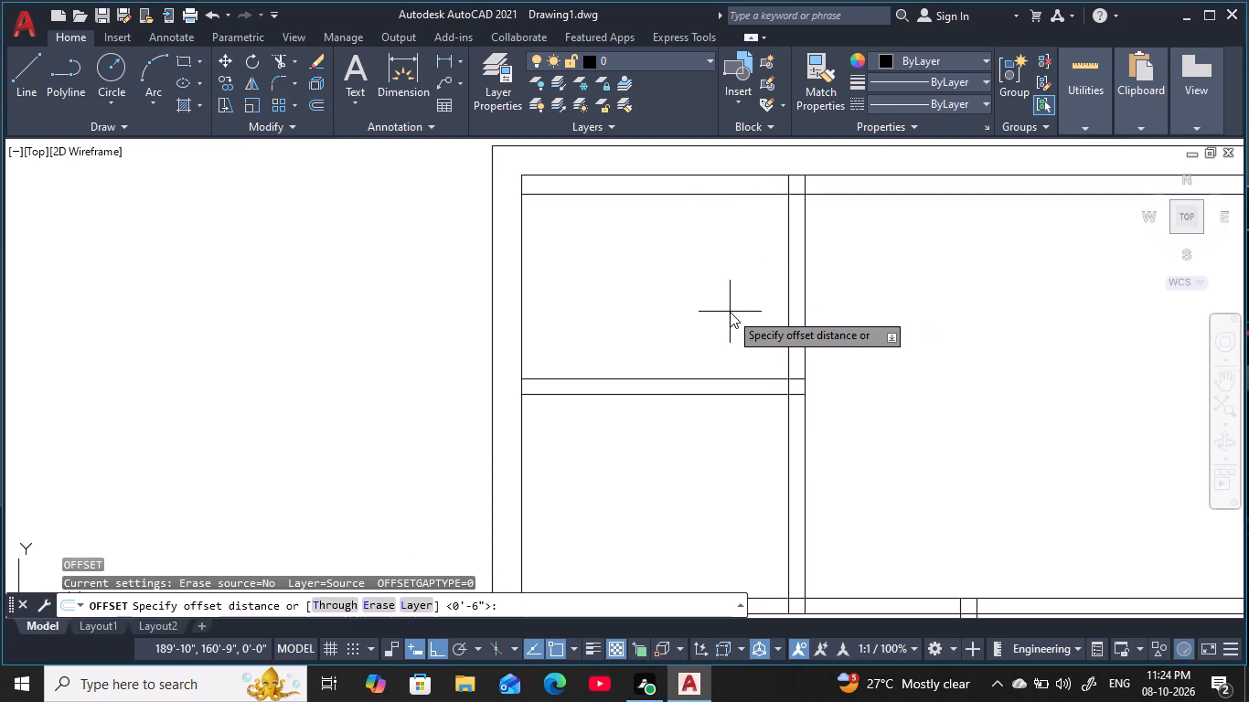
pyautogui.press("'")
pyautogui.press('6')
pyautogui.press('space')
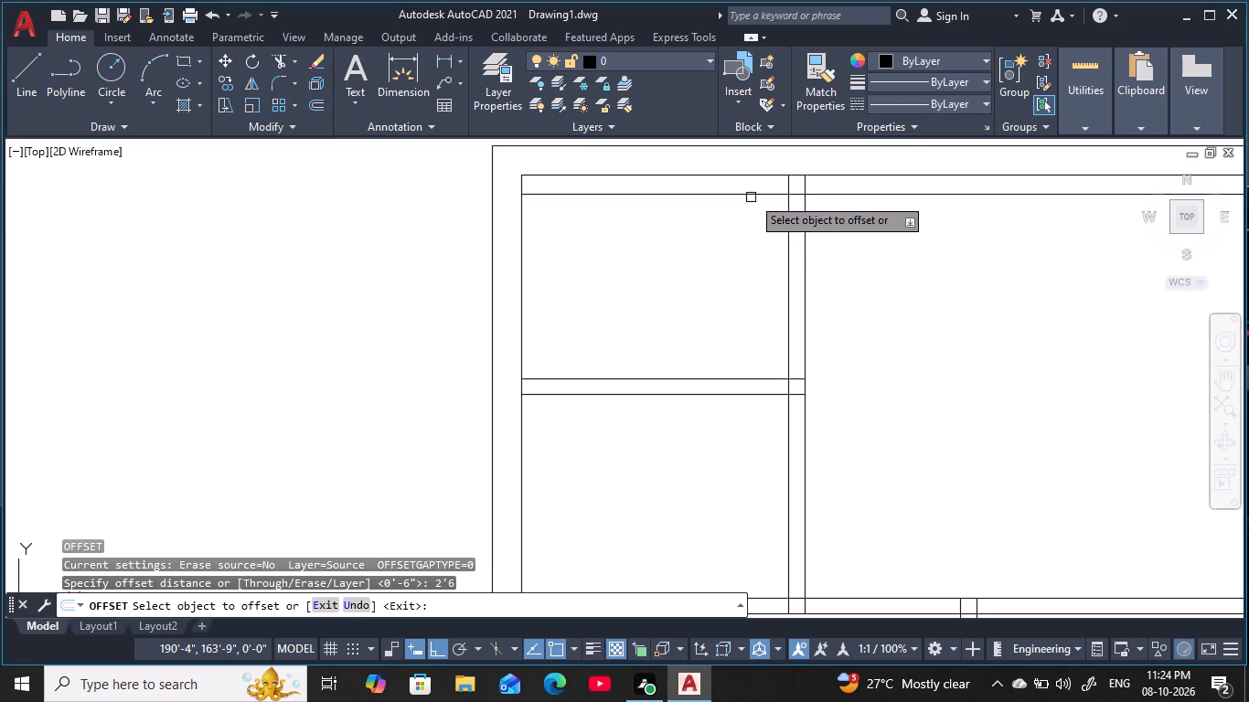
pyautogui.click(753, 194)
pyautogui.click(735, 372)
pyautogui.press('Escape')
pyautogui.press('Escape')
pyautogui.press('Escape')
pyautogui.press('Escape')
pyautogui.press('Escape')
pyautogui.press('Escape')
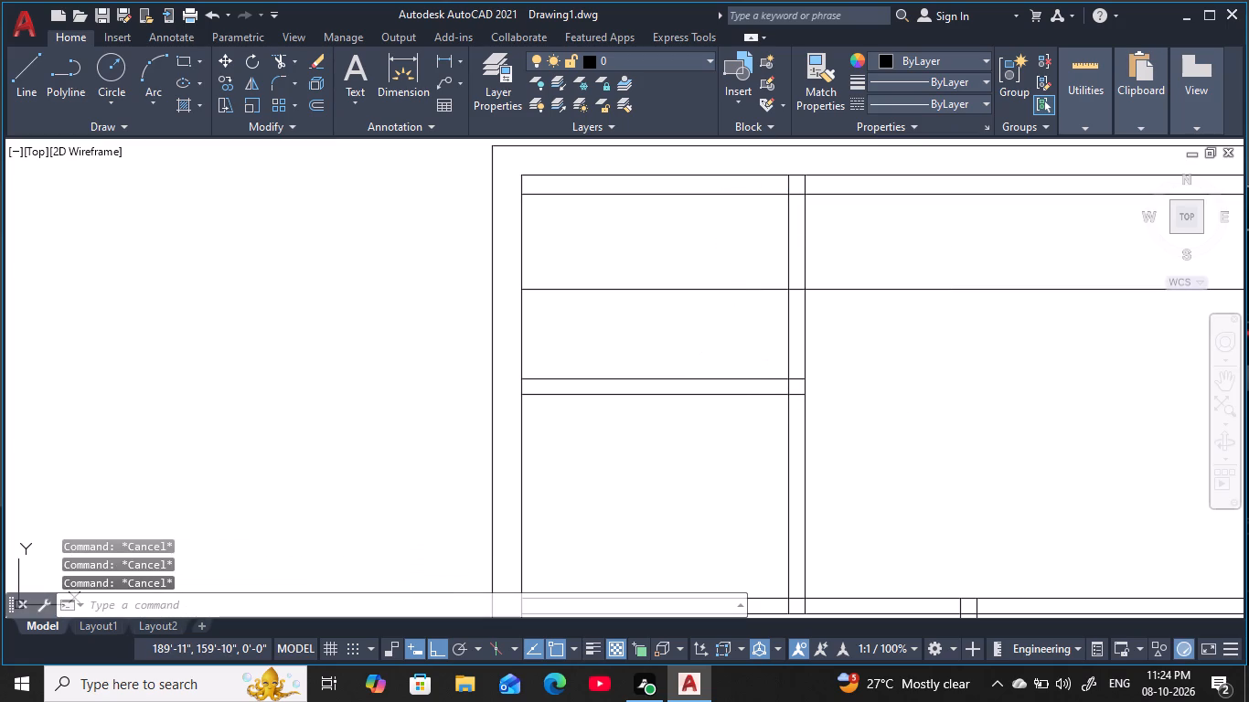
# Trim the guide lines and the partition faces between them, cutting a 2'6" opening in the upper top-left room's vertical partition.
pyautogui.write('TR')
pyautogui.press('space')
pyautogui.click(874, 325)
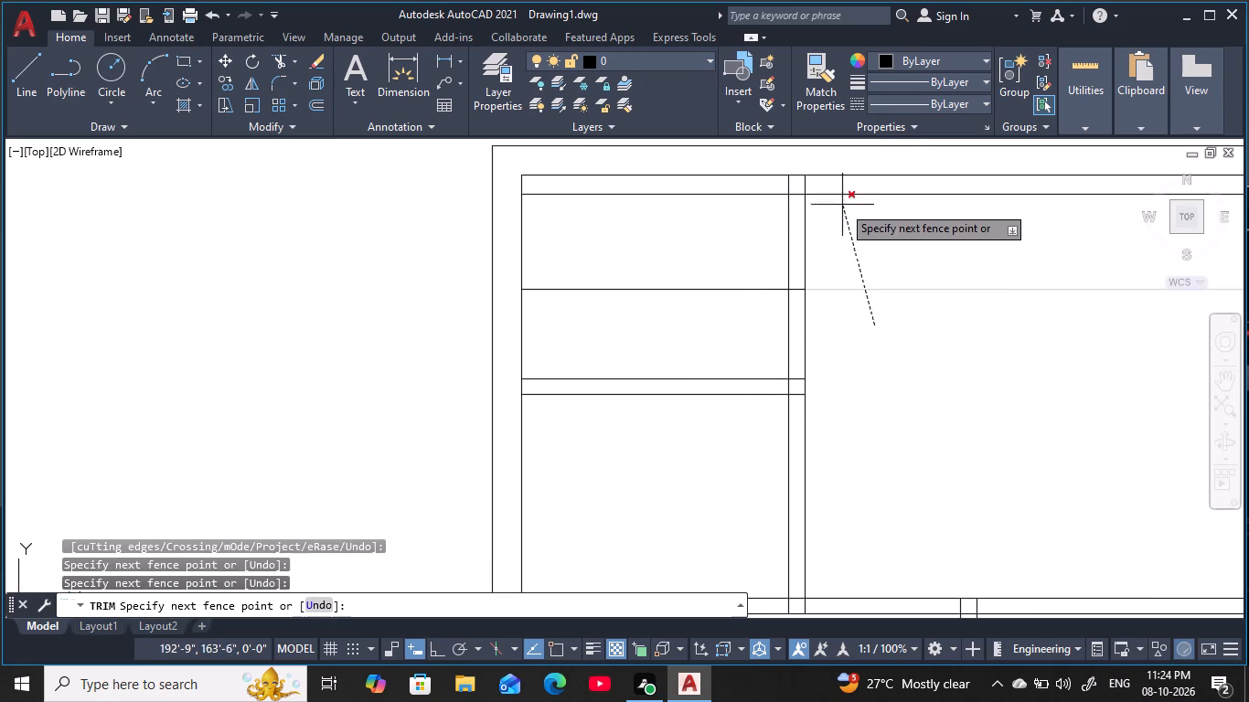
pyautogui.click(843, 190)
pyautogui.click(722, 326)
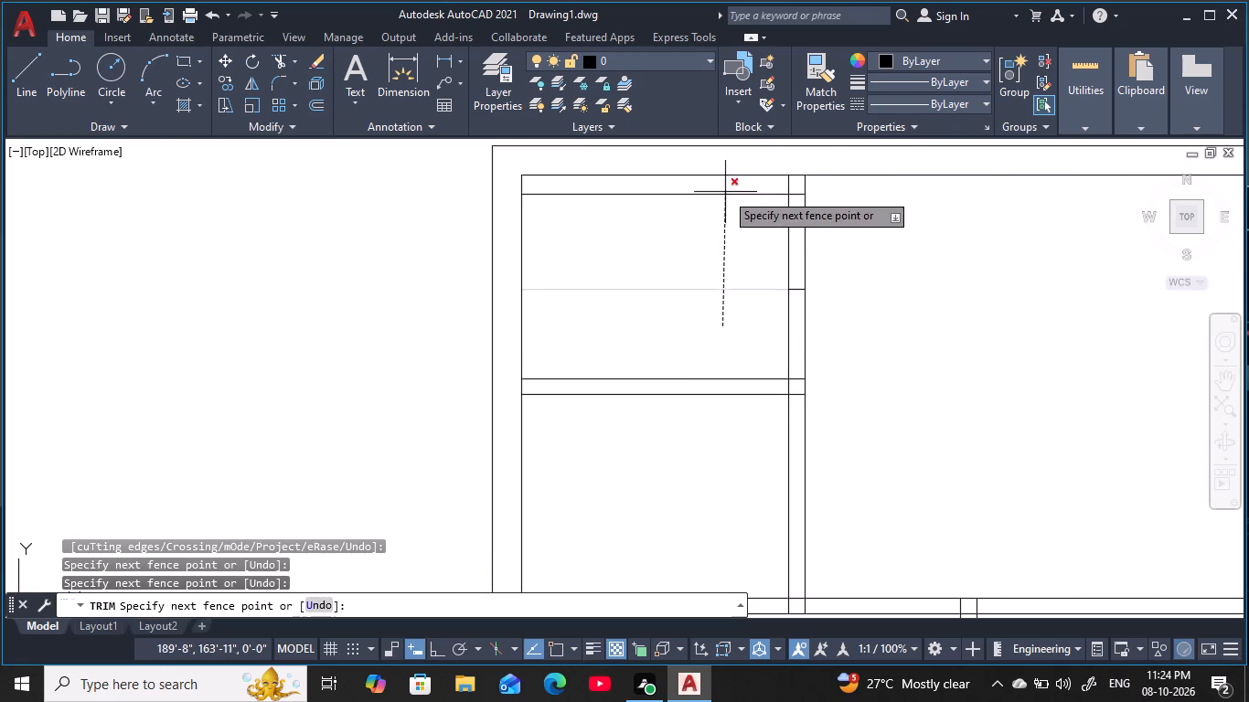
pyautogui.click(725, 192)
pyautogui.click(741, 258)
pyautogui.click(864, 253)
pyautogui.scroll(-2, 878, 302)
pyautogui.moveTo(879, 306); pyautogui.dragTo(849, 227, button='middle')
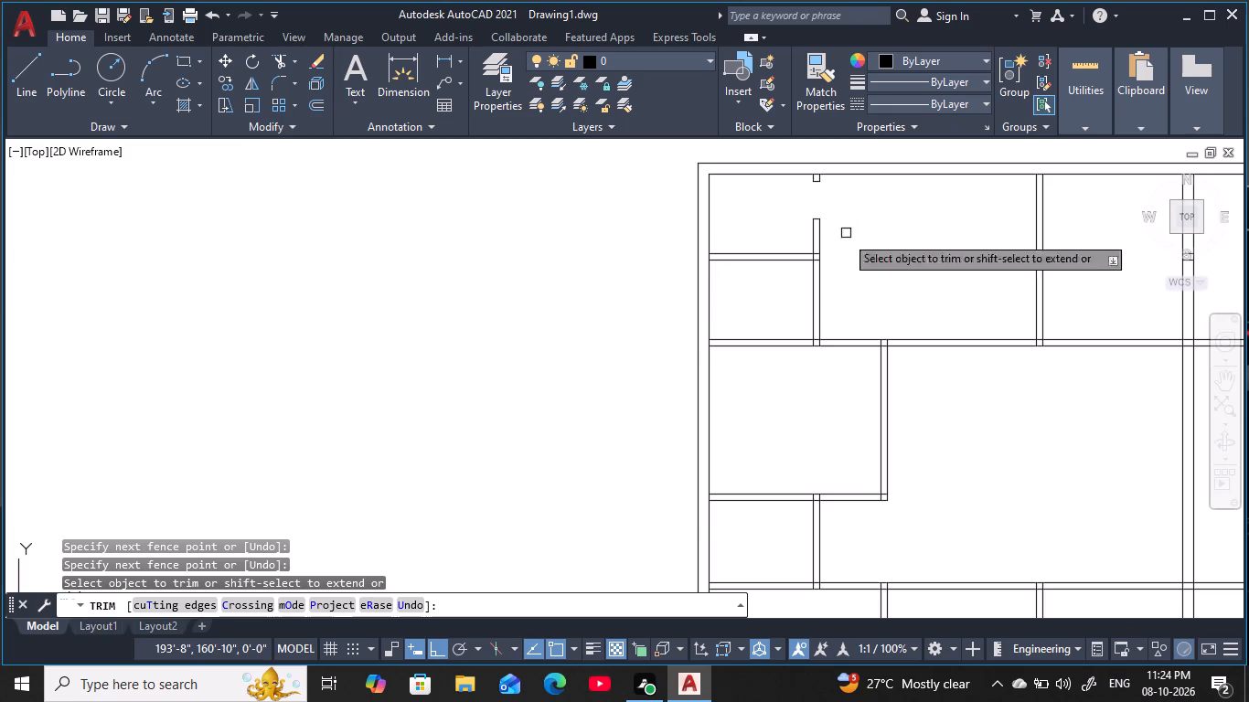
pyautogui.press('Escape')
pyautogui.press('Escape')
pyautogui.press('Escape')
pyautogui.press('Escape')
pyautogui.press('Escape')
pyautogui.press('Escape')
pyautogui.press('Escape')
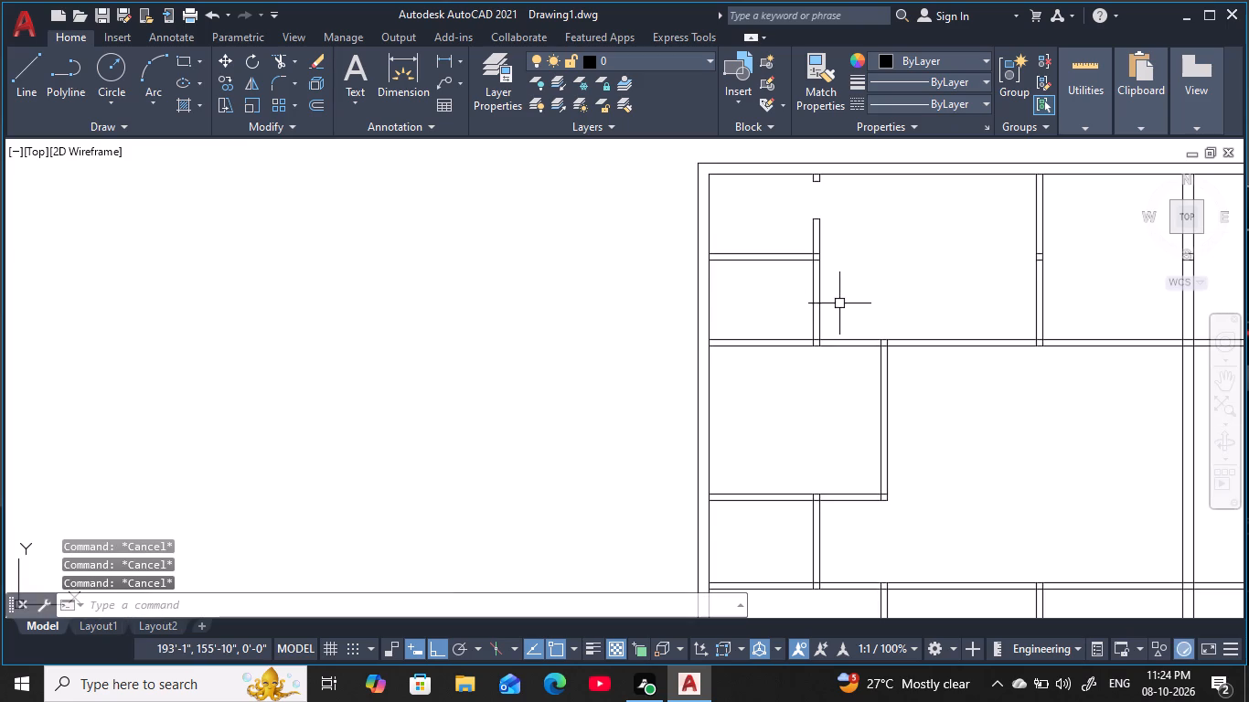
pyautogui.press('Escape')
pyautogui.press('Escape')
pyautogui.press('Escape')
pyautogui.press('Escape')
pyautogui.press('Escape')
# Offset the inner face of the lower top-left room's vertical partition 6" into that room.
pyautogui.moveTo(787, 378); pyautogui.dragTo(760, 335, button='middle')
pyautogui.press('Escape')
pyautogui.press('Escape')
pyautogui.press('Escape')
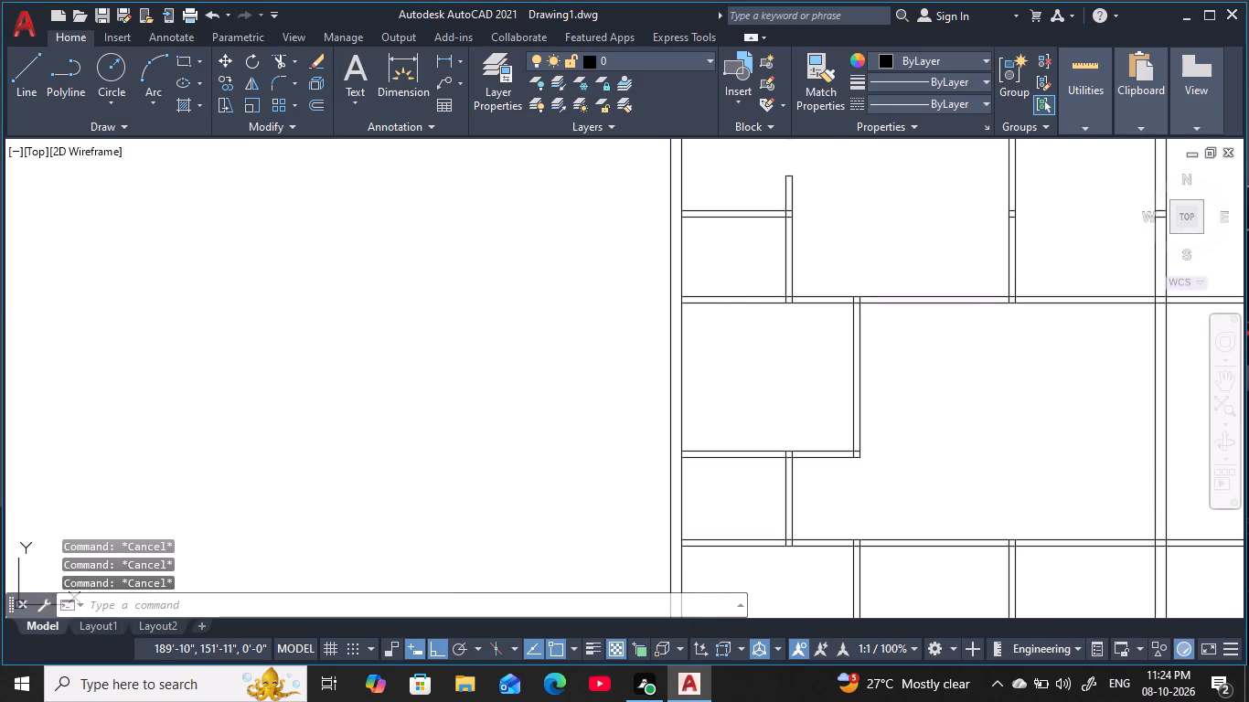
pyautogui.scroll(2, 767, 309)
pyautogui.press('Escape')
pyautogui.press('Escape')
pyautogui.moveTo(767, 311); pyautogui.dragTo(743, 328, button='middle')
pyautogui.press('Escape')
pyautogui.press('Escape')
pyautogui.press('o')
pyautogui.press('space')
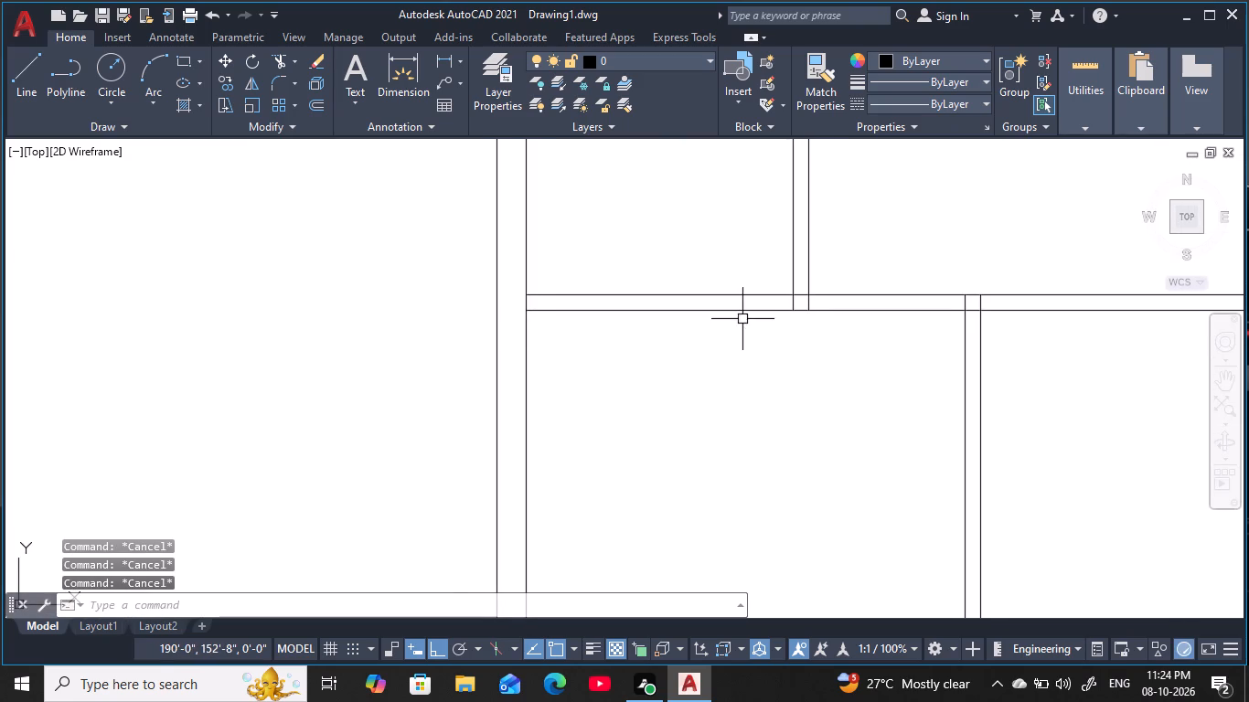
pyautogui.write('6')
pyautogui.press('space')
pyautogui.click(791, 275)
pyautogui.click(661, 272)
pyautogui.press('Escape')
pyautogui.press('Escape')
pyautogui.press('Escape')
pyautogui.press('Escape')
pyautogui.press('Escape')
pyautogui.press('Escape')
pyautogui.press('Escape')
pyautogui.press('Escape')
pyautogui.press('Escape')
pyautogui.press('Escape')
pyautogui.press('Escape')
pyautogui.press('Escape')
pyautogui.press('Escape')
pyautogui.press('Escape')
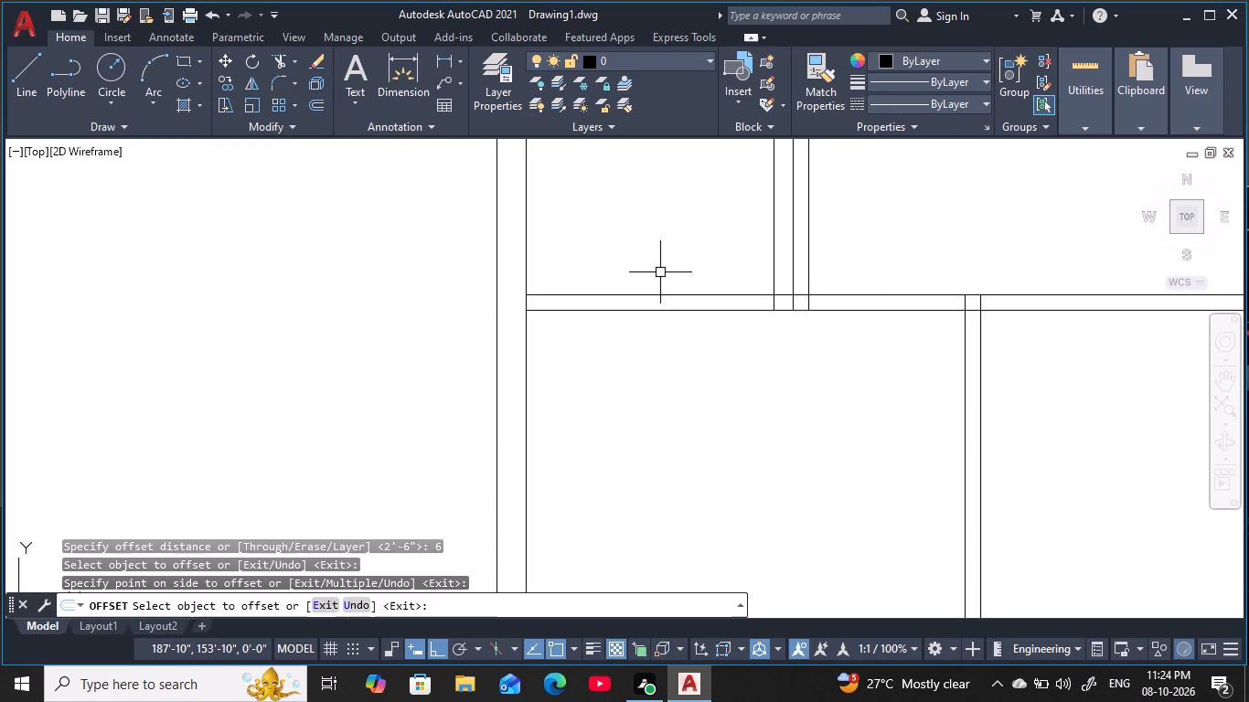
# Offset the new 6" guide line a further 2'6" into the lower top-left room, towards the outer wall.
pyautogui.press('space')
pyautogui.write("2'6")
pyautogui.press('space')
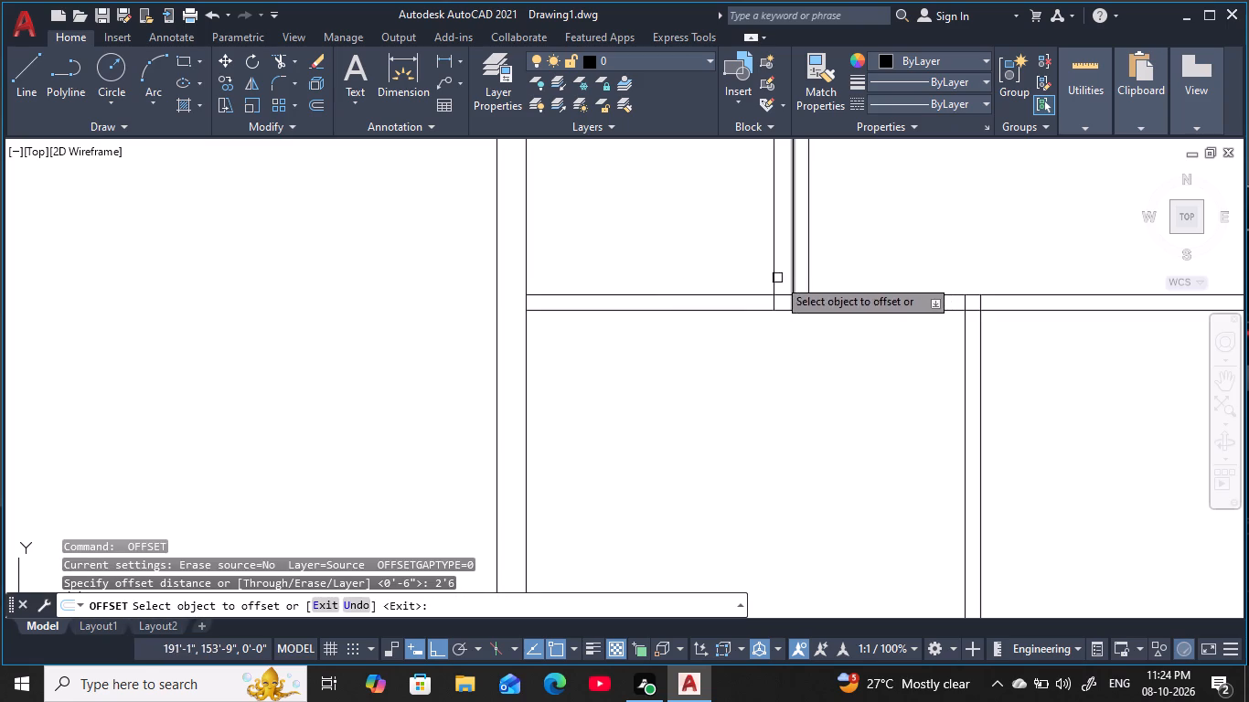
pyautogui.click(773, 278)
pyautogui.click(580, 267)
pyautogui.press('Escape')
pyautogui.press('Escape')
pyautogui.press('Escape')
# Trim the vertical guides and the wall faces between them, cutting a 2'6" opening in the lower top-left room's bottom partition.
pyautogui.scroll(-1, 624, 259)
pyautogui.moveTo(623, 274); pyautogui.dragTo(616, 288, button='middle')
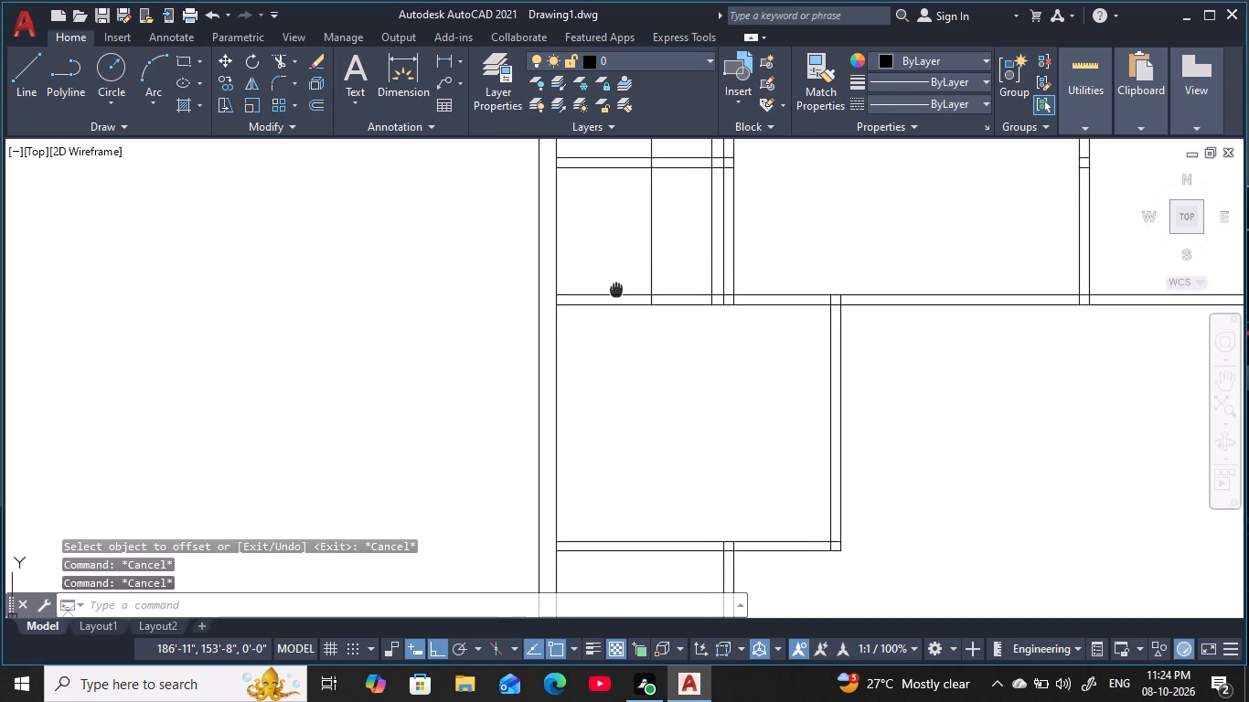
pyautogui.moveTo(616, 288); pyautogui.dragTo(618, 358, button='middle')
pyautogui.scroll(-1, 634, 297)
pyautogui.press('Escape')
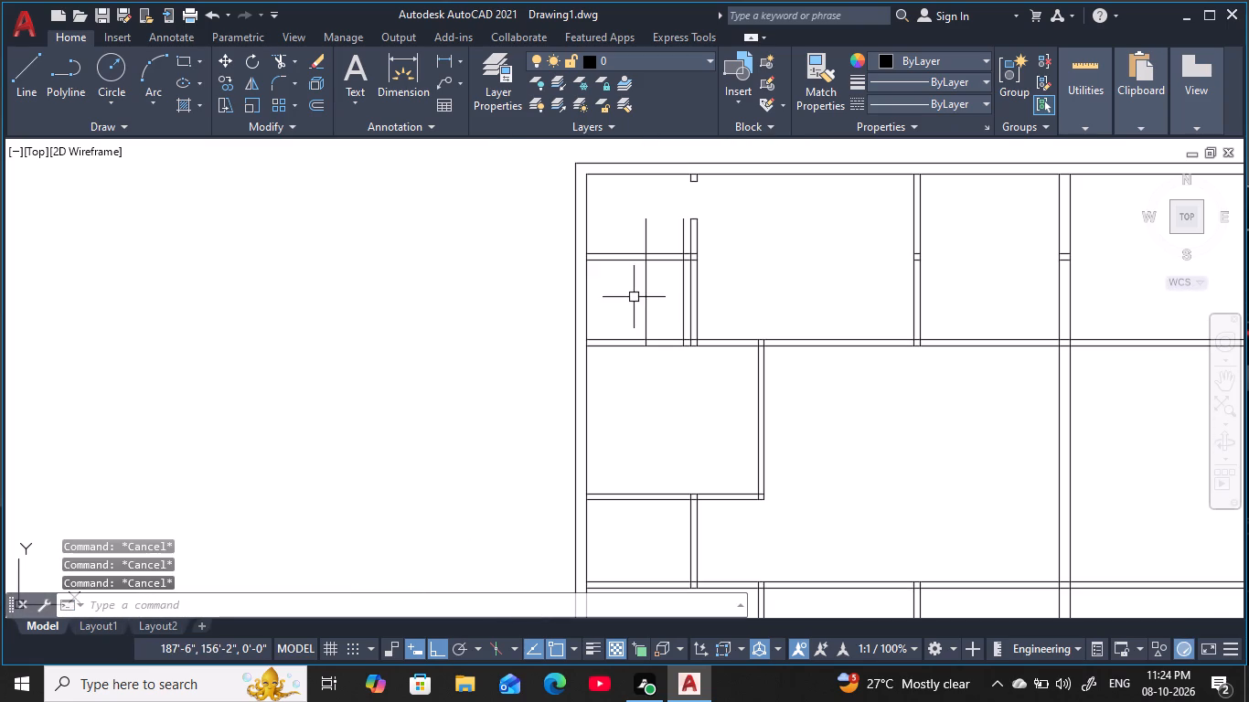
pyautogui.press('Escape')
pyautogui.write('TR')
pyautogui.press('space')
pyautogui.click(660, 244)
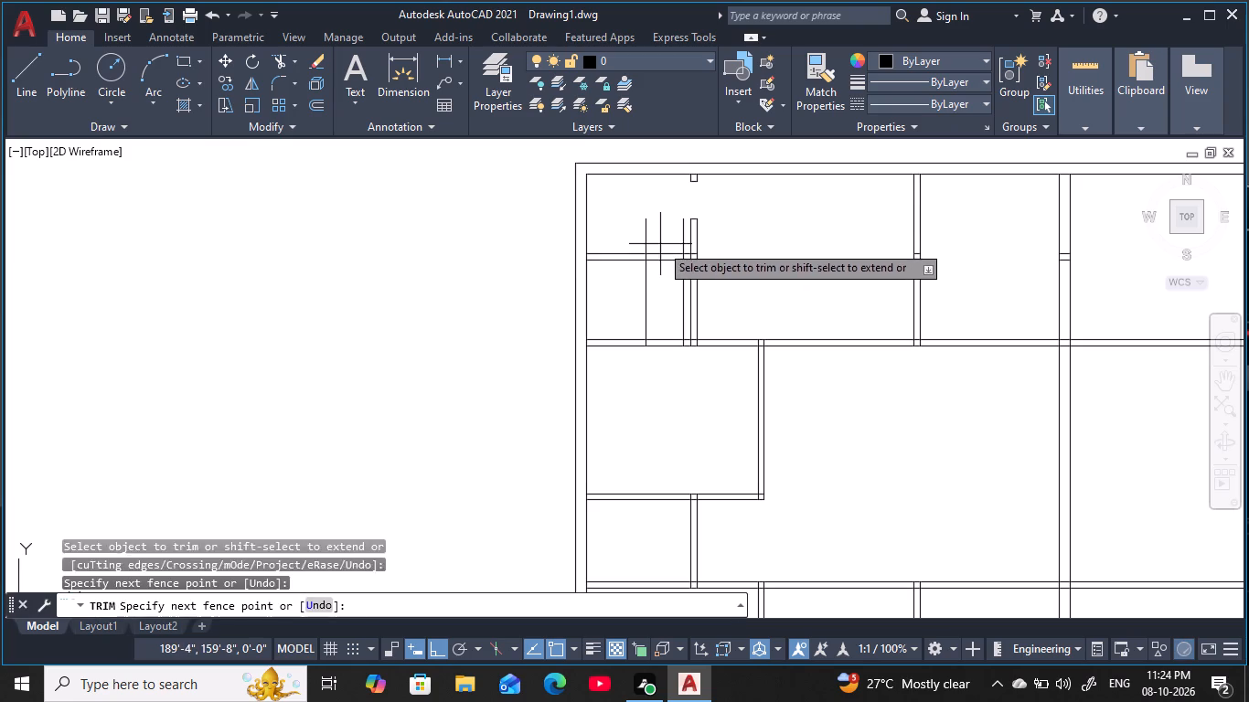
pyautogui.click(631, 242)
pyautogui.click(682, 243)
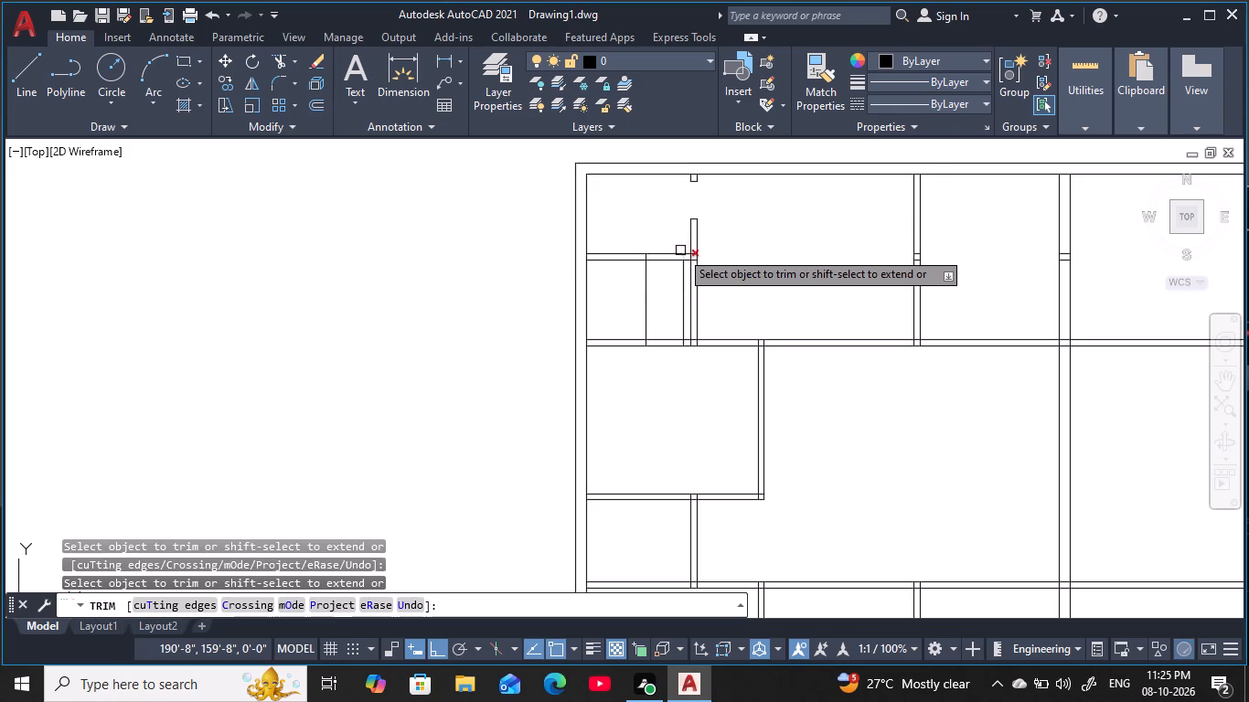
pyautogui.click(680, 290)
pyautogui.click(658, 296)
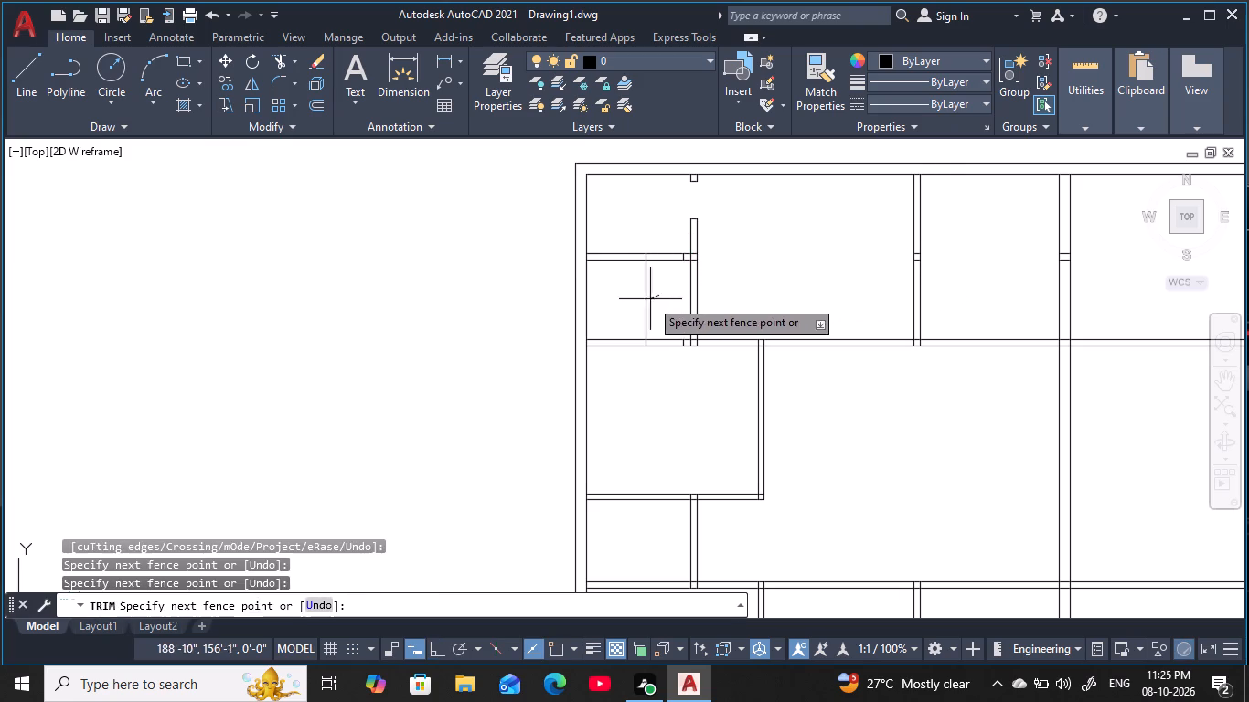
pyautogui.click(632, 302)
pyautogui.click(669, 324)
pyautogui.click(665, 356)
pyautogui.scroll(-1, 669, 401)
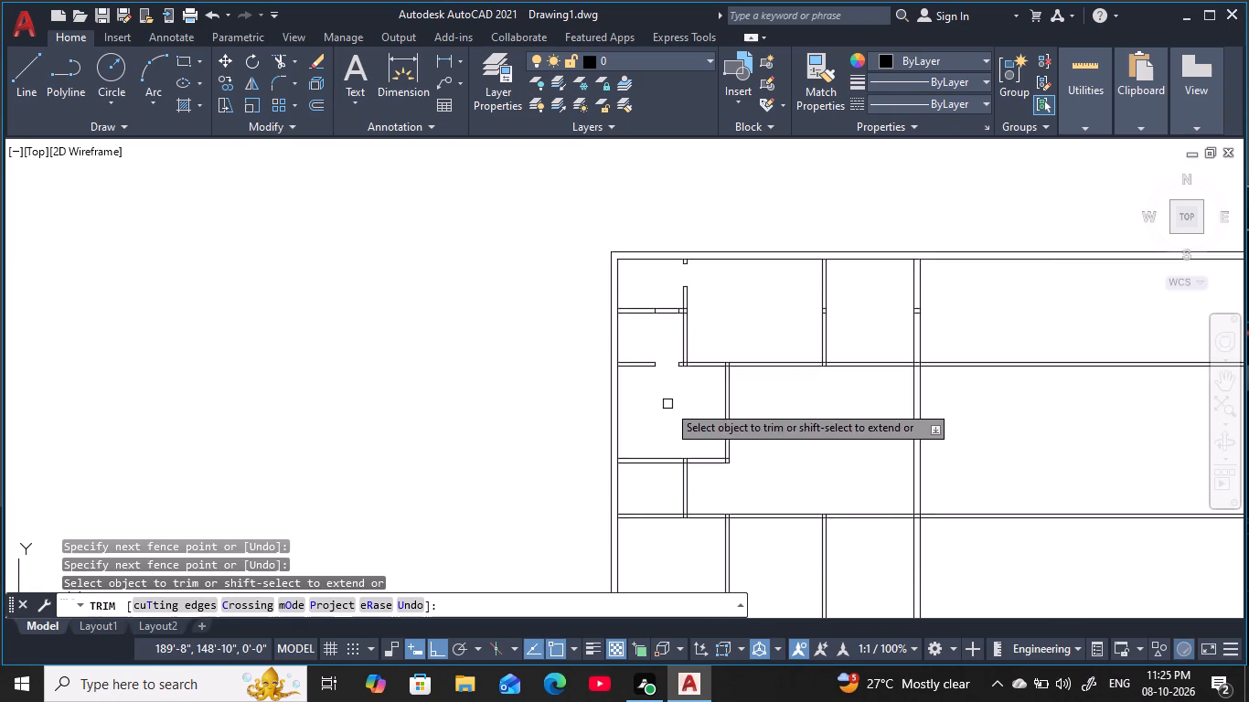
pyautogui.moveTo(667, 404); pyautogui.dragTo(678, 290, button='middle')
pyautogui.moveTo(690, 307); pyautogui.dragTo(614, 344, button='middle')
pyautogui.press('Escape')
pyautogui.press('Escape')
pyautogui.press('Escape')
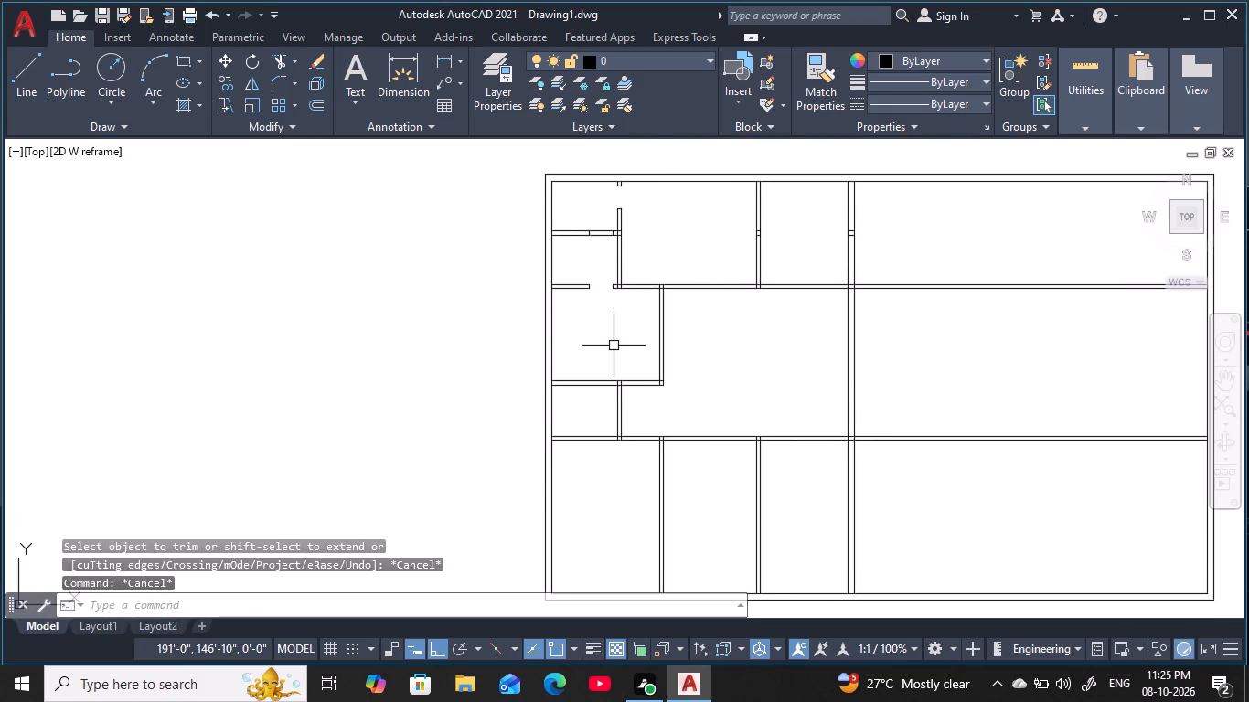
pyautogui.press('Escape')
pyautogui.press('Escape')
pyautogui.press('Escape')
pyautogui.press('Escape')
pyautogui.press('Escape')
pyautogui.press('Escape')
# Offset the inner face of the vertical partition 6" into the small room below the middle-left room.
pyautogui.moveTo(631, 398); pyautogui.dragTo(684, 298, button='middle')
pyautogui.press('Escape')
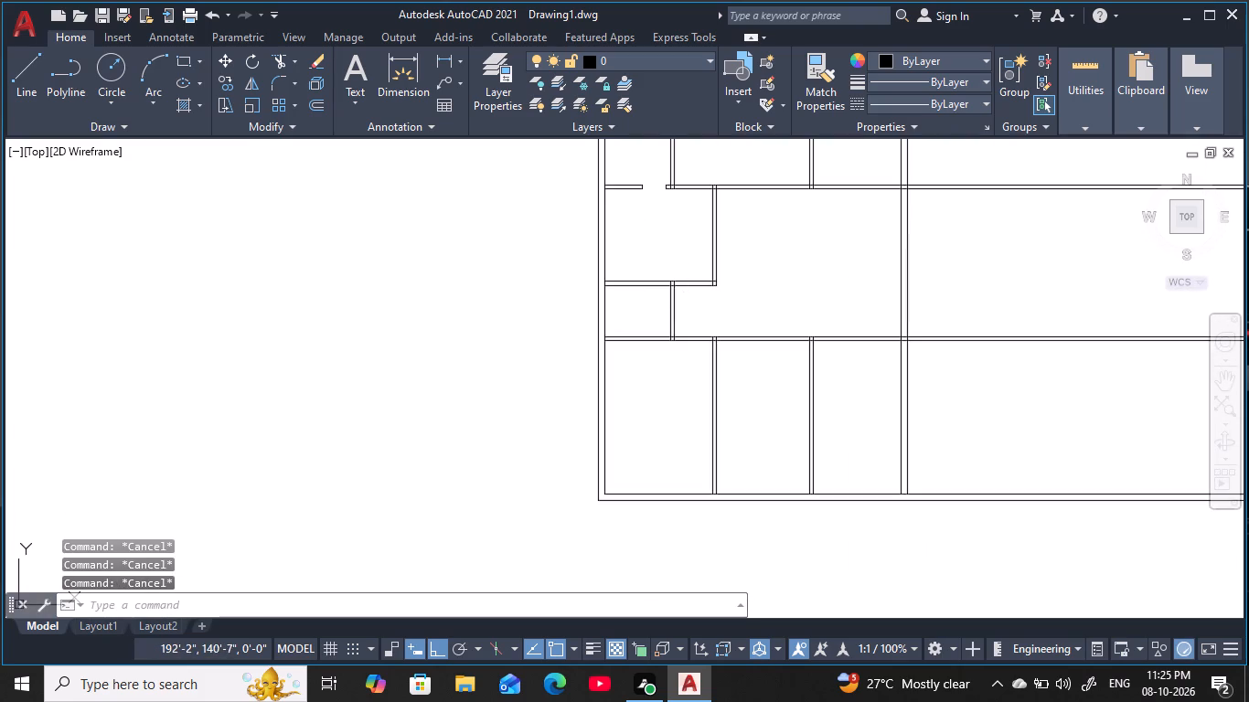
pyautogui.press('Escape')
pyautogui.scroll(2, 640, 333)
pyautogui.middleClick(639, 333)
pyautogui.press('Escape')
pyautogui.press('Escape')
pyautogui.press('o')
pyautogui.press('space')
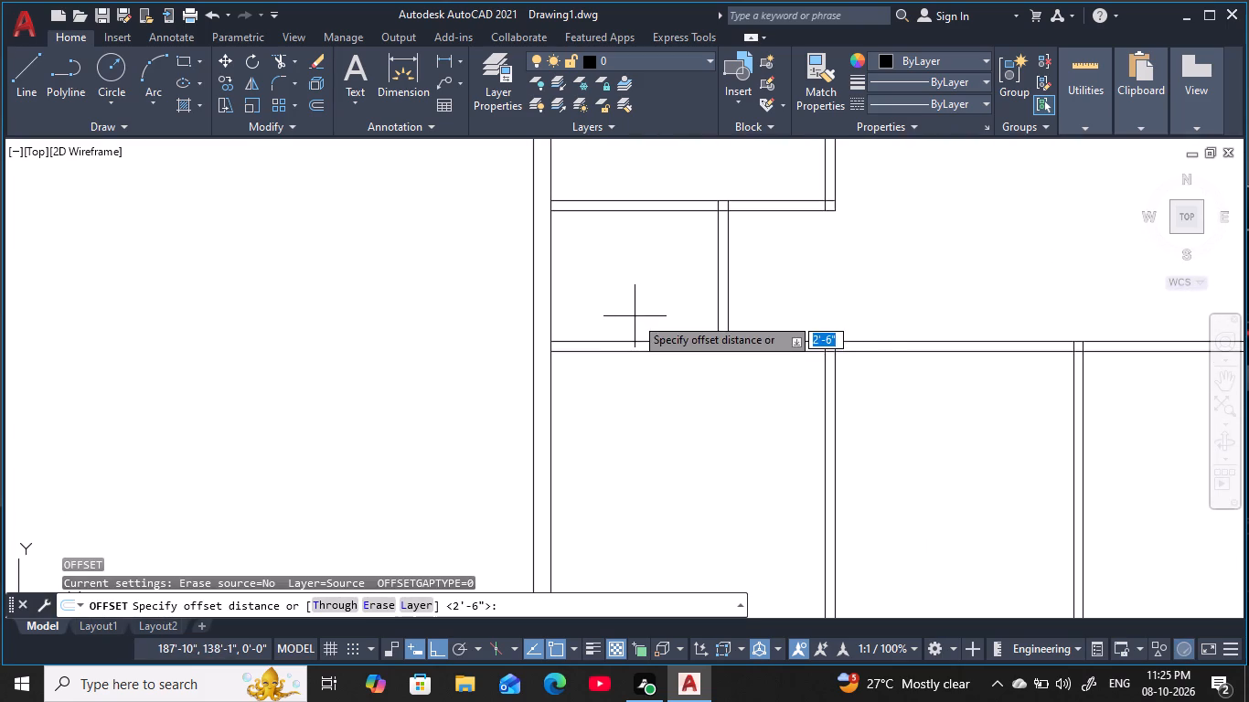
pyautogui.press('6')
pyautogui.press('space')
pyautogui.click(716, 324)
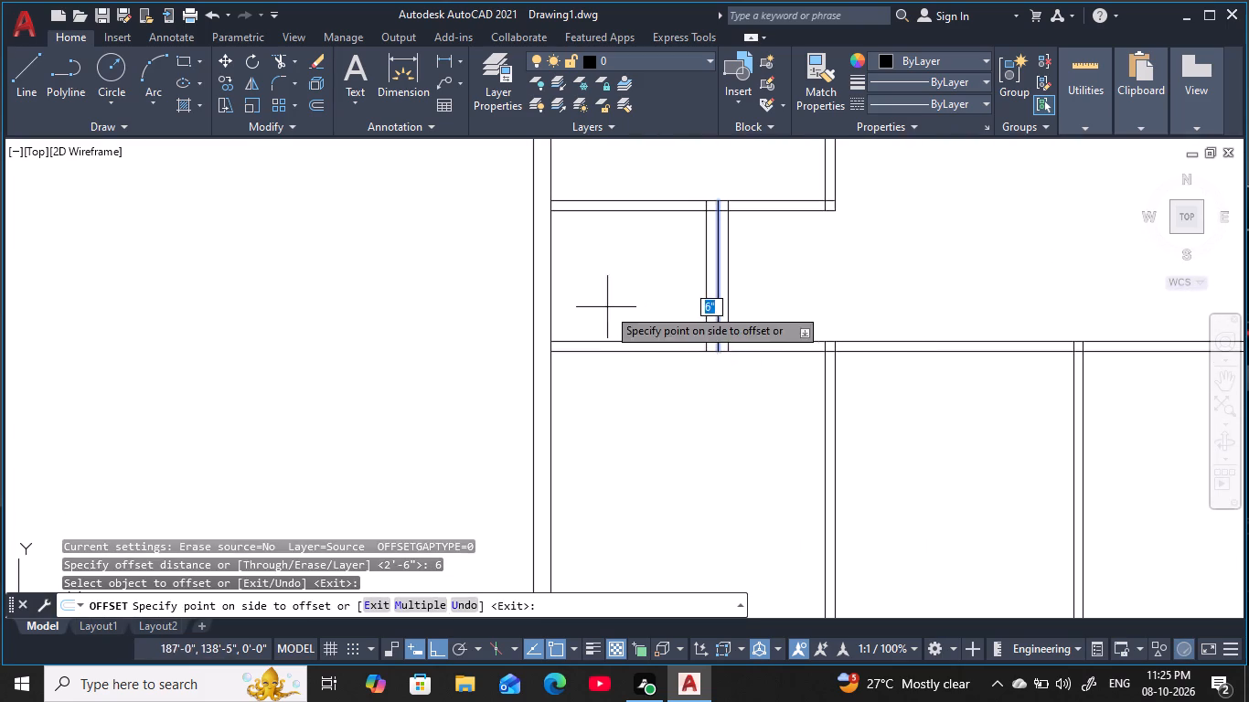
pyautogui.click(603, 307)
pyautogui.press('Escape')
pyautogui.press('Escape')
pyautogui.press('Escape')
pyautogui.press('Escape')
pyautogui.press('Escape')
# Offset the small room's 6" guide line a further 2'6" towards the outer wall.
pyautogui.press('o')
pyautogui.press('space')
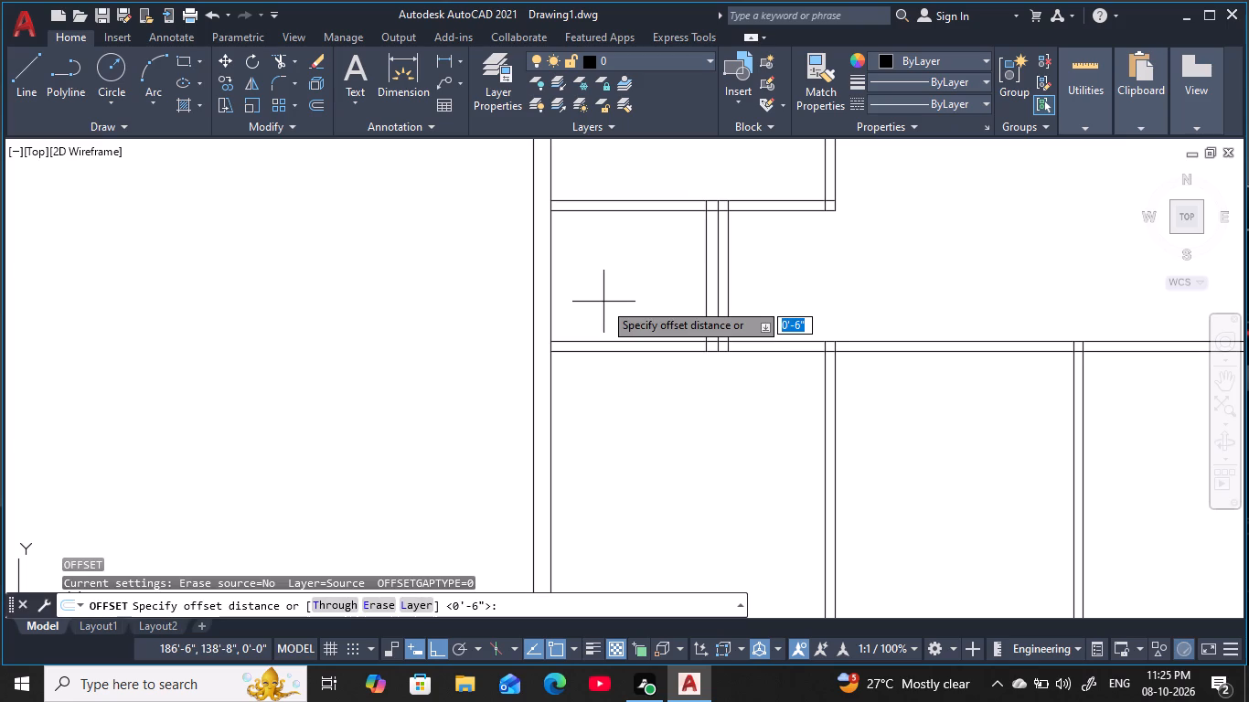
pyautogui.press('2')
pyautogui.write("'6")
pyautogui.press('space')
pyautogui.click(702, 329)
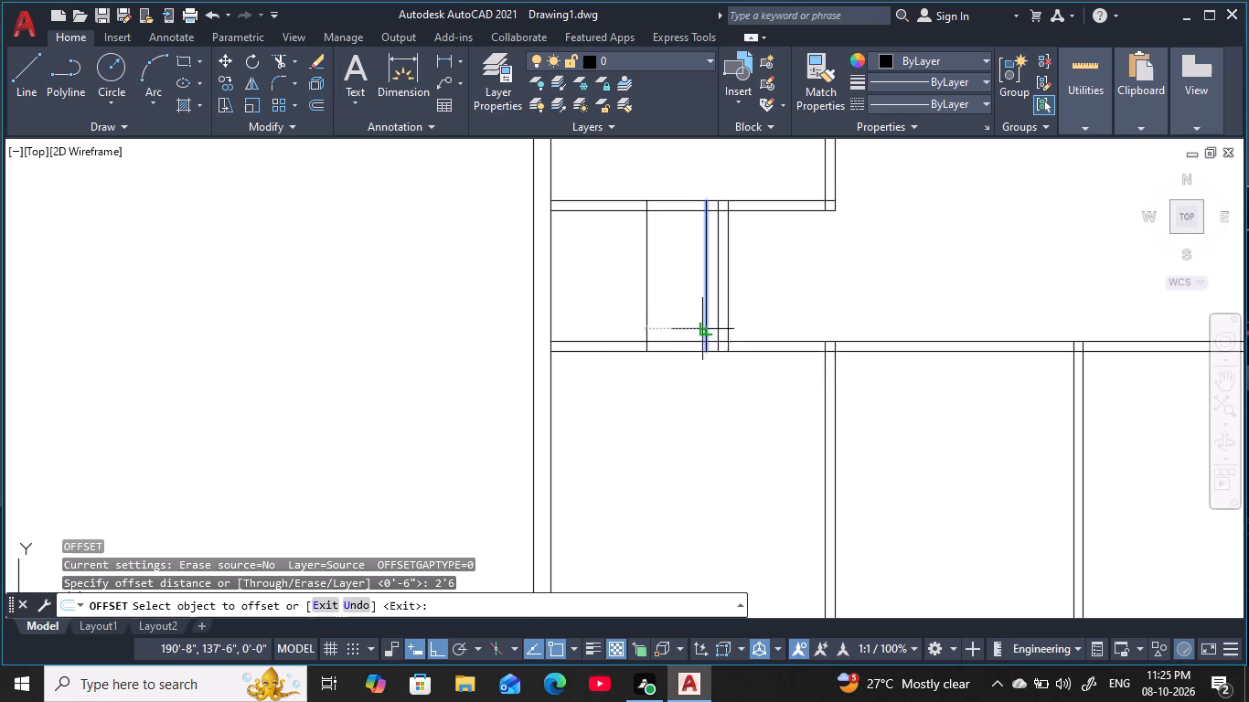
pyautogui.click(612, 319)
pyautogui.press('Escape')
pyautogui.press('Escape')
pyautogui.press('Escape')
pyautogui.press('Escape')
pyautogui.press('Escape')
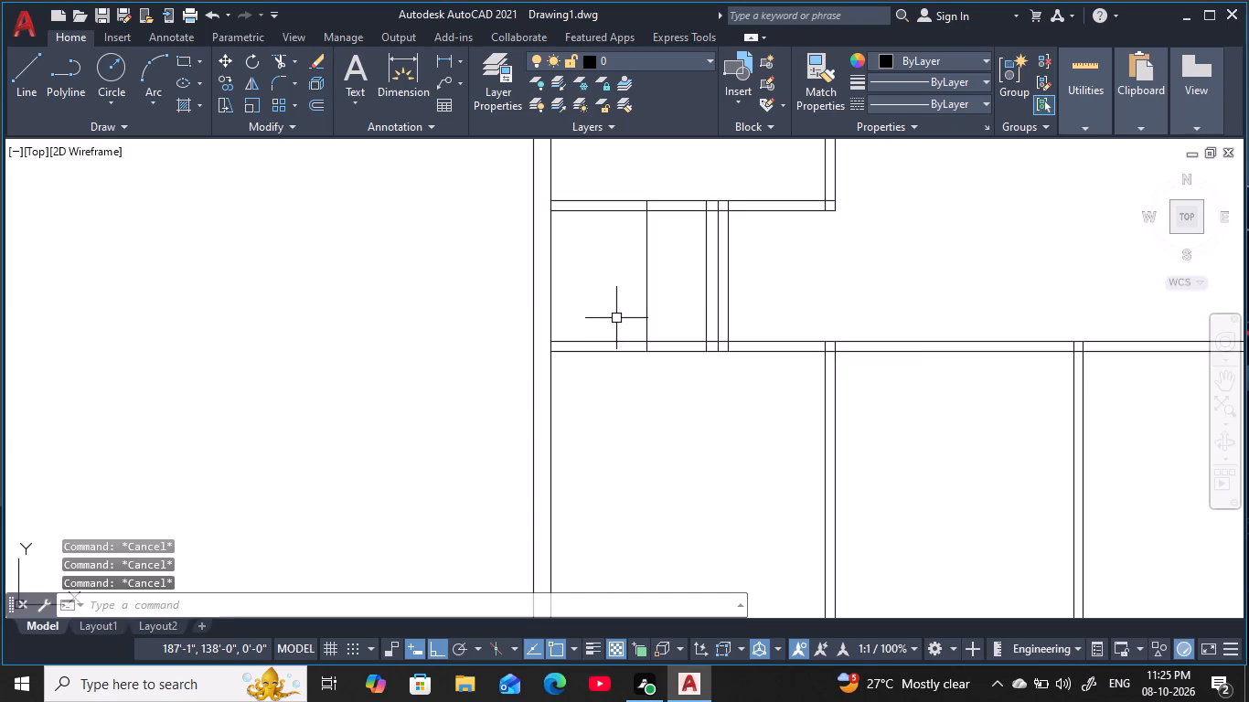
# Trim the small room's bottom partition between the guides to cut a 2'6" opening, and trim the guides inside the room.
pyautogui.write('TR')
pyautogui.press('space')
pyautogui.click(673, 316)
pyautogui.click(672, 372)
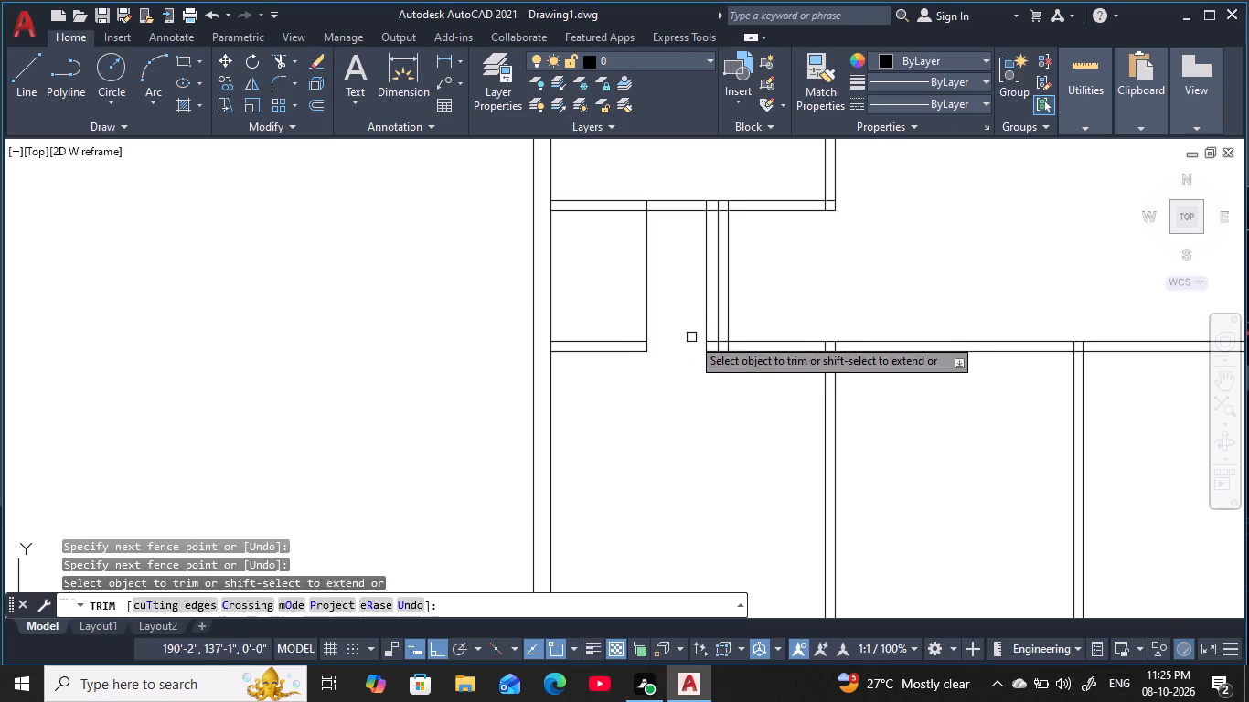
pyautogui.click(703, 318)
pyautogui.click(647, 318)
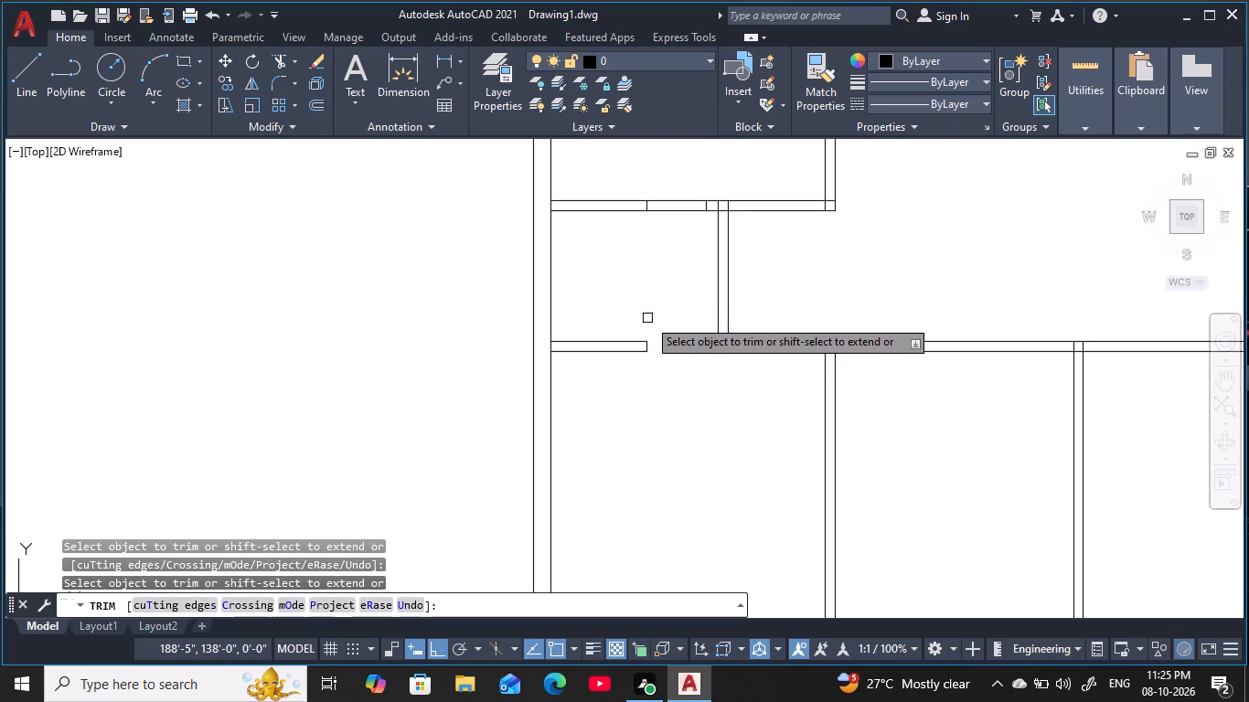
# Offset the left face of the upper middle room's right-hand partition 1' into that room, above the central hall.
pyautogui.moveTo(672, 314); pyautogui.dragTo(676, 256, button='middle')
pyautogui.scroll(-1, 672, 265)
pyautogui.moveTo(673, 304); pyautogui.dragTo(661, 328, button='middle')
pyautogui.press('Escape')
pyautogui.press('Escape')
pyautogui.press('Escape')
pyautogui.press('Escape')
pyautogui.press('Escape')
pyautogui.press('Escape')
pyautogui.press('Escape')
pyautogui.press('Escape')
pyautogui.press('Escape')
pyautogui.press('Escape')
pyautogui.press('Escape')
pyautogui.press('Escape')
pyautogui.press('Escape')
pyautogui.press('Escape')
pyautogui.press('Escape')
pyautogui.press('Escape')
pyautogui.press('Escape')
pyautogui.press('Escape')
pyautogui.press('Escape')
pyautogui.press('Escape')
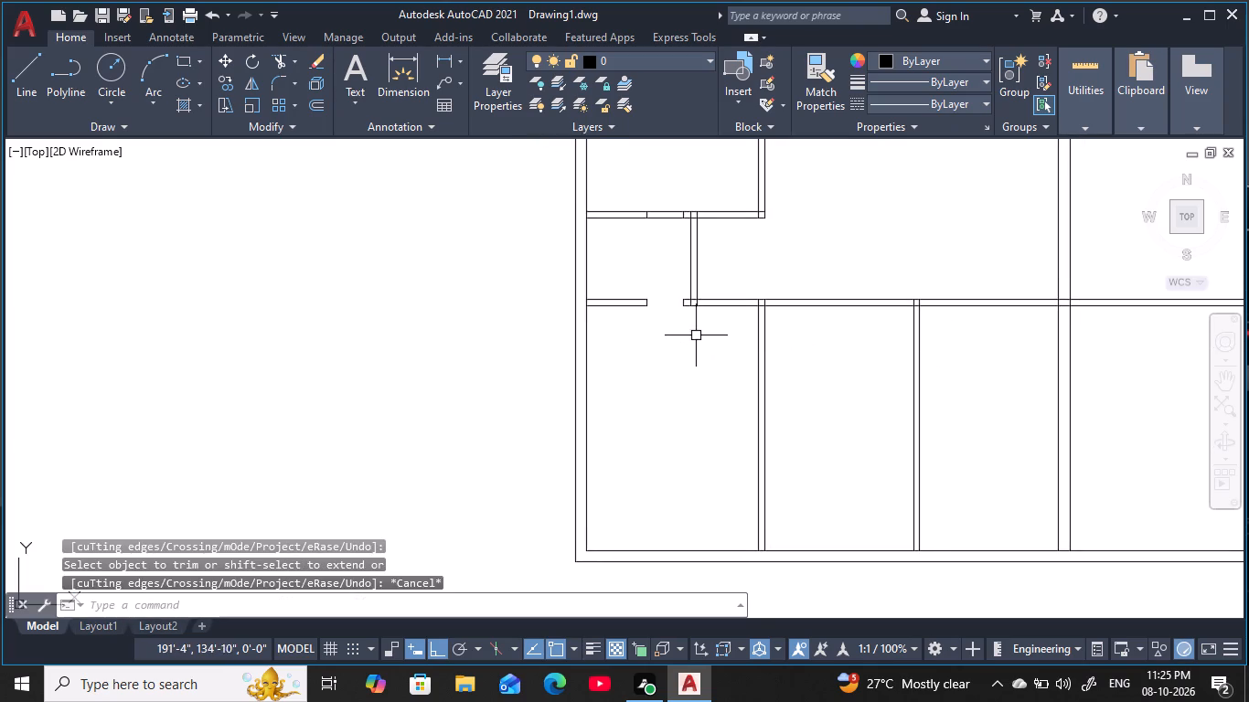
pyautogui.press('o')
pyautogui.press('space')
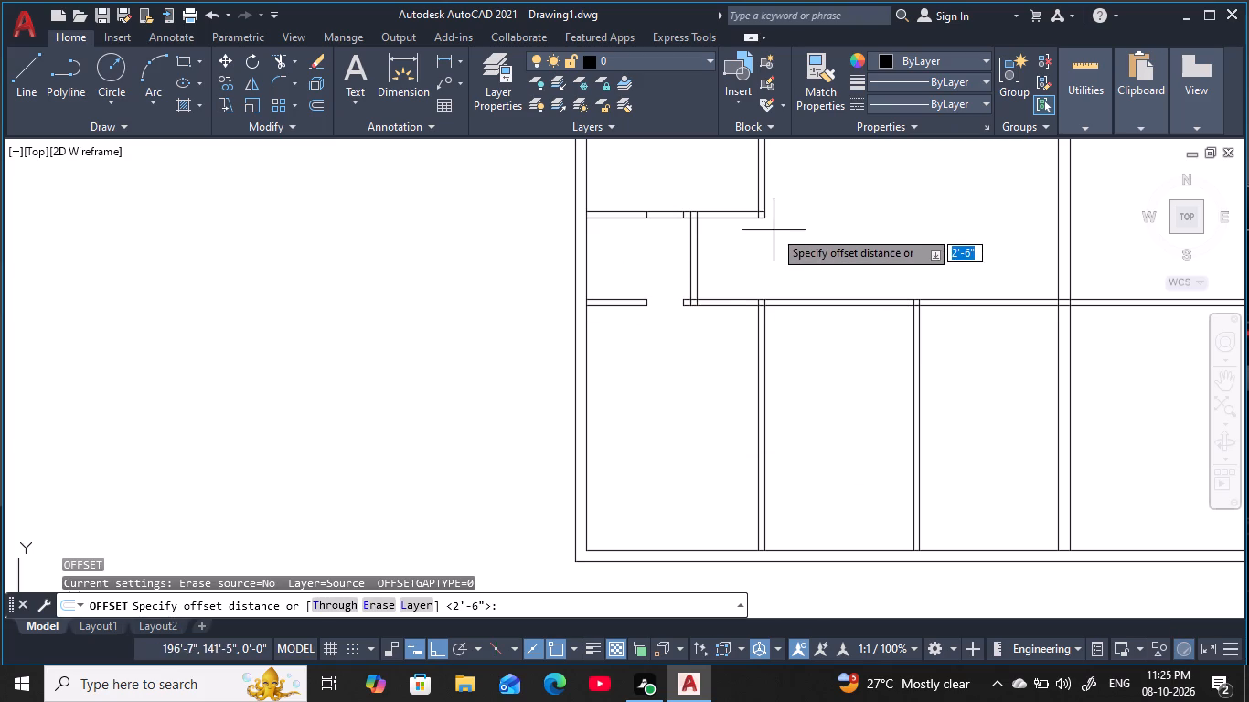
pyautogui.moveTo(798, 238); pyautogui.dragTo(652, 378, button='middle')
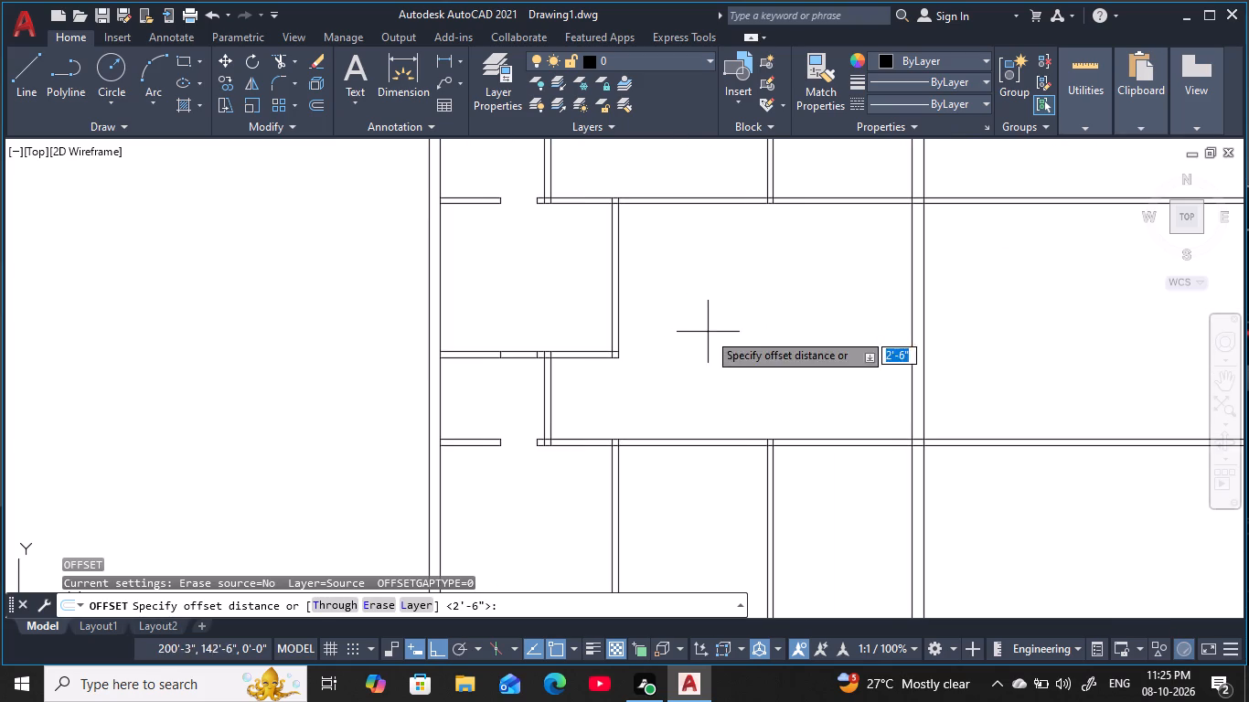
pyautogui.moveTo(711, 263); pyautogui.dragTo(683, 345, button='middle')
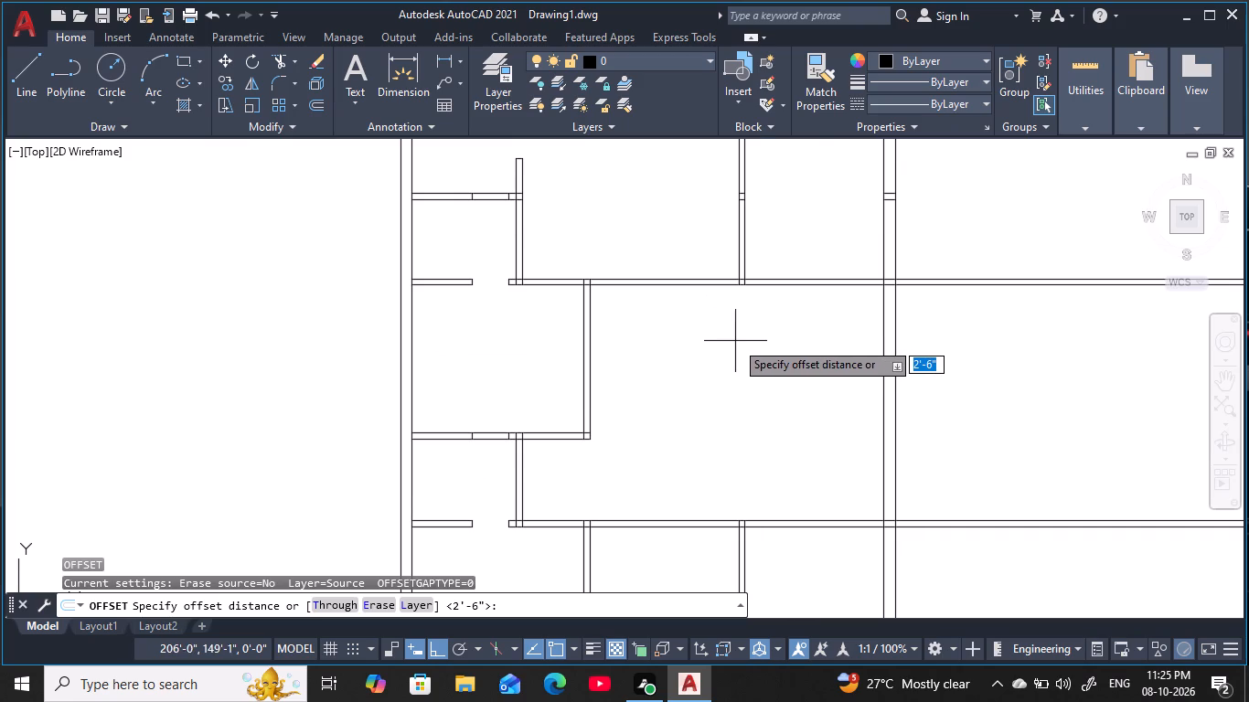
pyautogui.scroll(1, 728, 315)
pyautogui.moveTo(728, 315); pyautogui.dragTo(705, 367, button='middle')
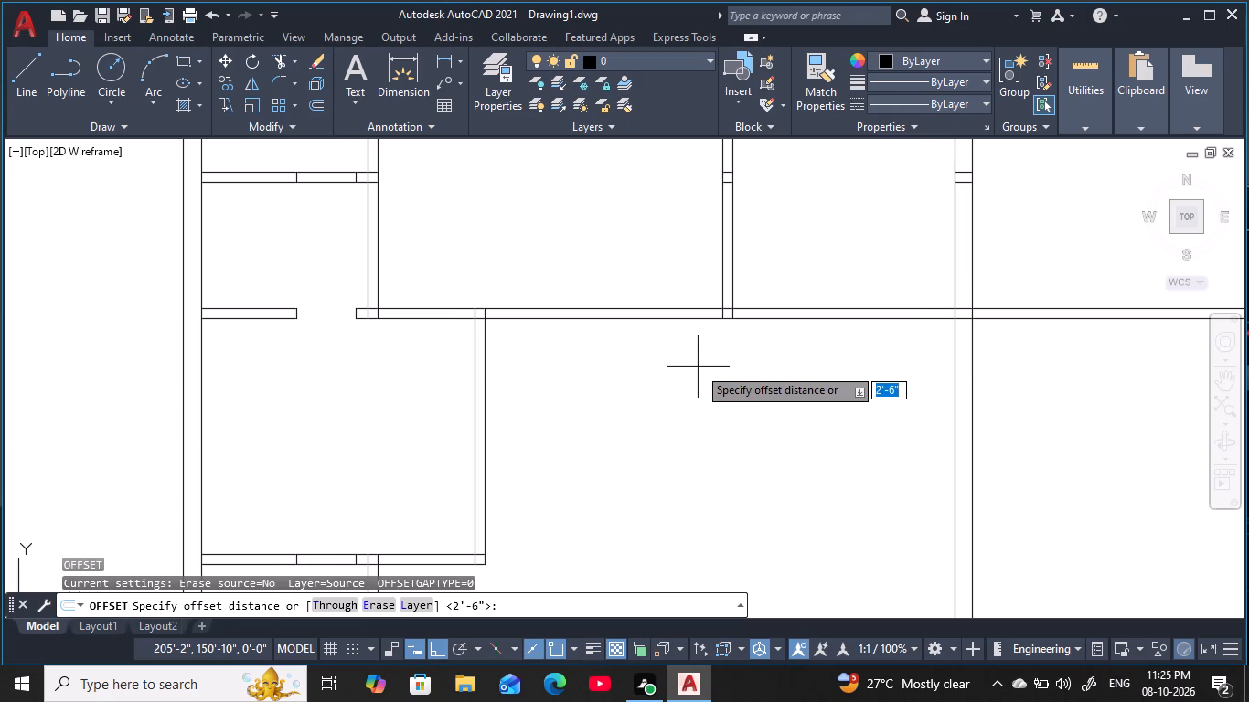
pyautogui.press('1')
pyautogui.press("'")
pyautogui.press('space')
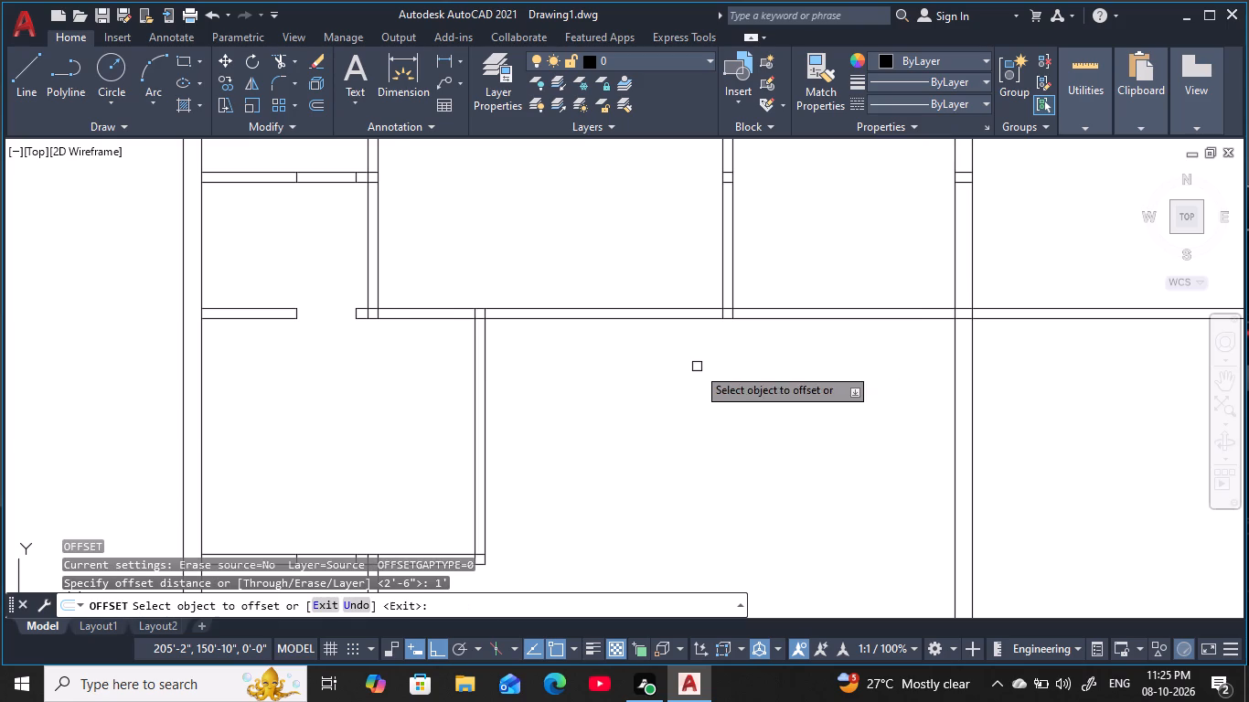
pyautogui.click(721, 288)
pyautogui.click(567, 292)
pyautogui.press('Escape')
pyautogui.press('Escape')
pyautogui.press('Escape')
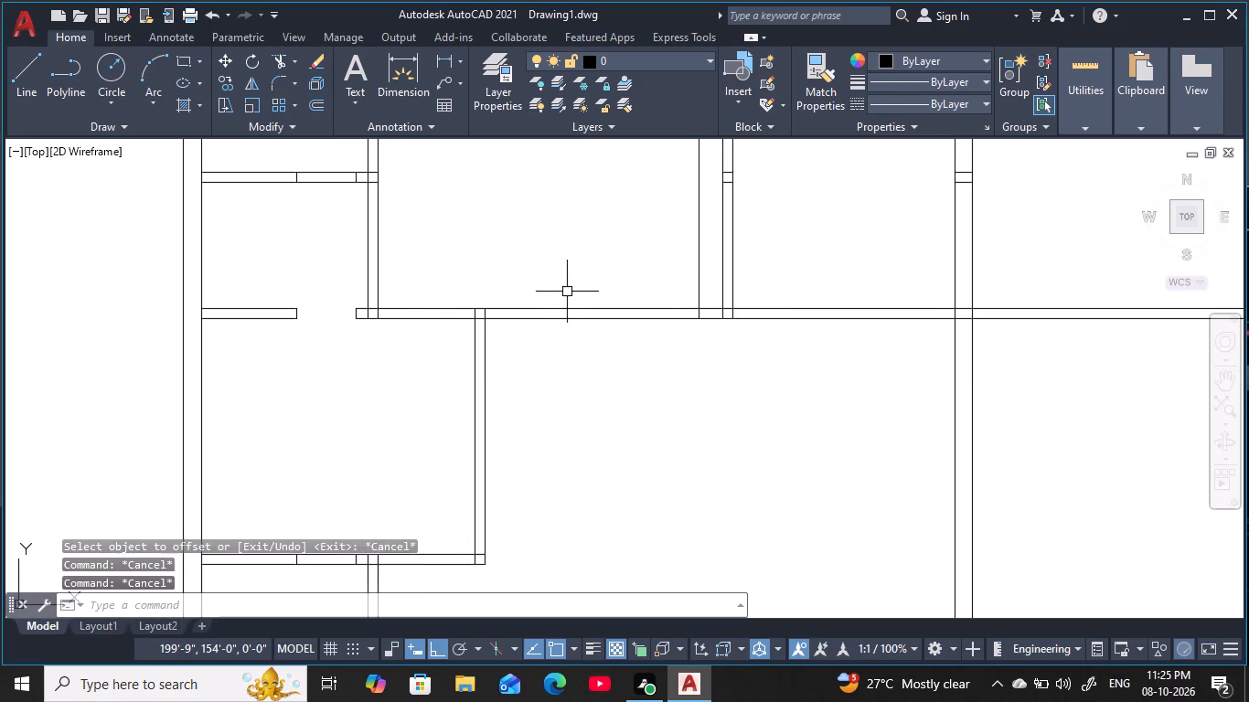
pyautogui.press('Escape')
pyautogui.press('Escape')
pyautogui.press('Escape')
# Offset the upper middle room's 1' guide line a further 3' to the left.
pyautogui.press('o')
pyautogui.press('space')
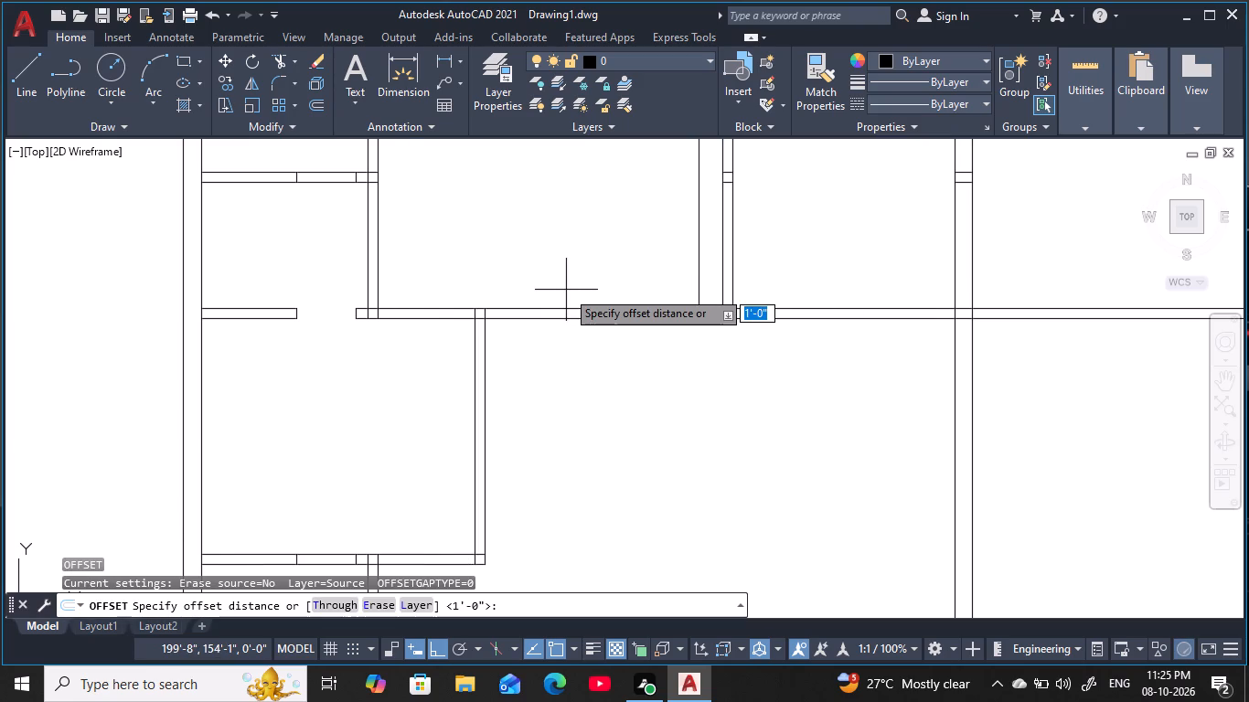
pyautogui.write("3'")
pyautogui.press('space')
pyautogui.click(698, 281)
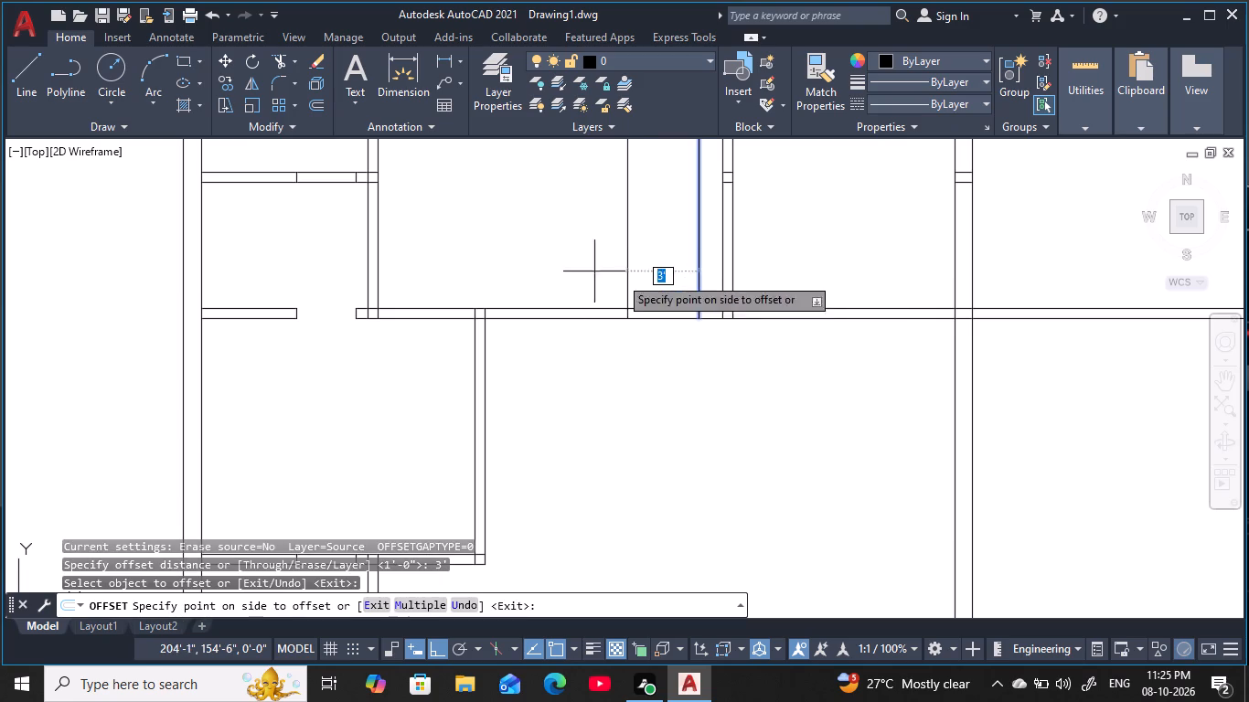
pyautogui.click(528, 260)
pyautogui.press('Escape')
pyautogui.press('Escape')
pyautogui.press('Escape')
pyautogui.press('Escape')
pyautogui.press('Escape')
pyautogui.press('Escape')
# Trim the two guides and the partition faces between them to cut a 3' opening between the upper middle room and central hall.
pyautogui.write('TR')
pyautogui.press('space')
pyautogui.click(710, 267)
pyautogui.click(533, 259)
pyautogui.click(645, 283)
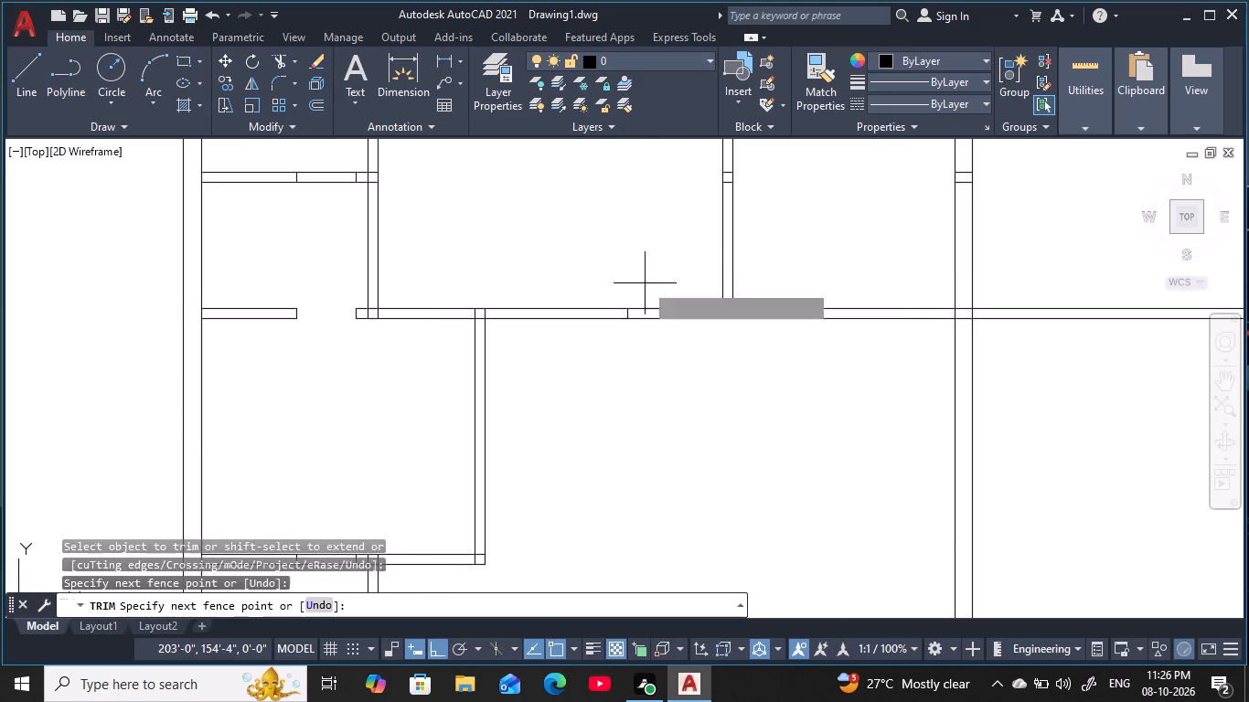
pyautogui.click(665, 376)
pyautogui.moveTo(685, 411); pyautogui.dragTo(717, 255, button='middle')
pyautogui.scroll(-1, 702, 294)
pyautogui.moveTo(663, 407); pyautogui.dragTo(704, 311, button='middle')
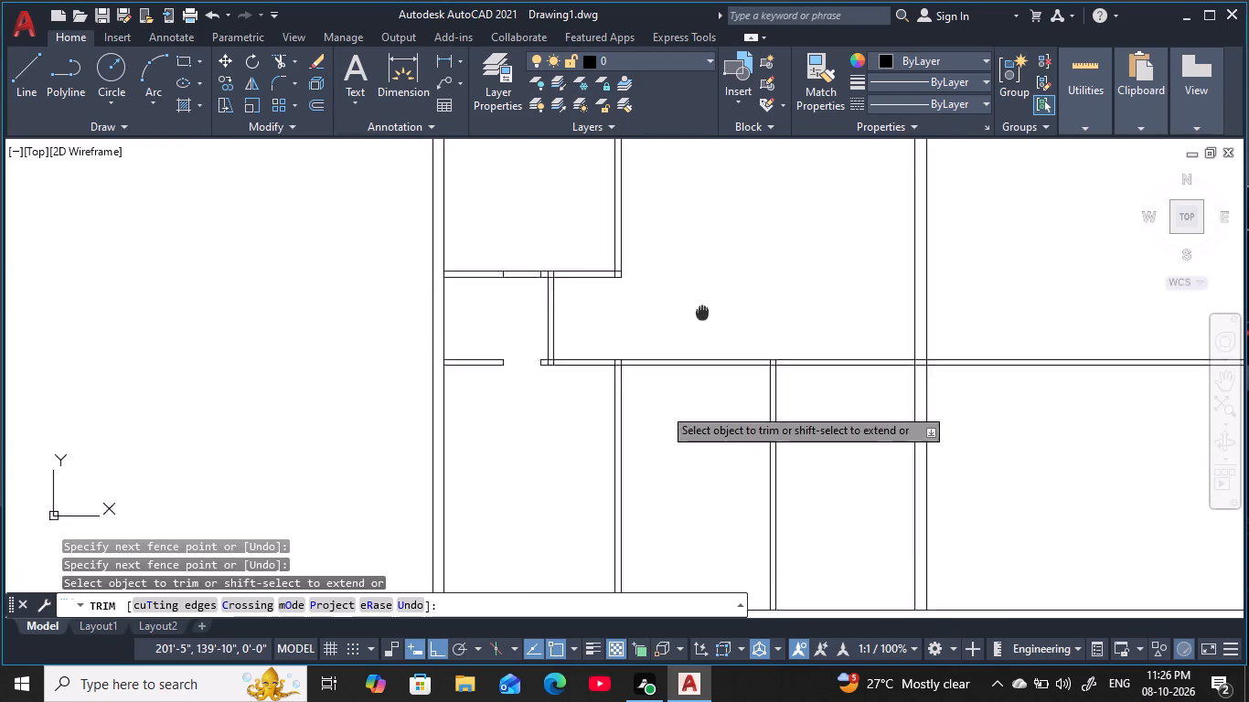
pyautogui.moveTo(704, 311); pyautogui.dragTo(710, 307, button='middle')
pyautogui.moveTo(606, 307); pyautogui.dragTo(601, 360, button='middle')
pyautogui.press('Escape')
pyautogui.press('Escape')
pyautogui.press('Escape')
pyautogui.press('Escape')
pyautogui.press('Escape')
pyautogui.press('Escape')
pyautogui.press('Escape')
pyautogui.press('Escape')
pyautogui.press('Escape')
pyautogui.press('Escape')
pyautogui.press('Escape')
pyautogui.press('Escape')
pyautogui.press('Escape')
pyautogui.press('Escape')
pyautogui.press('Escape')
pyautogui.press('Escape')
pyautogui.press('Escape')
pyautogui.press('Escape')
pyautogui.press('Escape')
pyautogui.press('Escape')
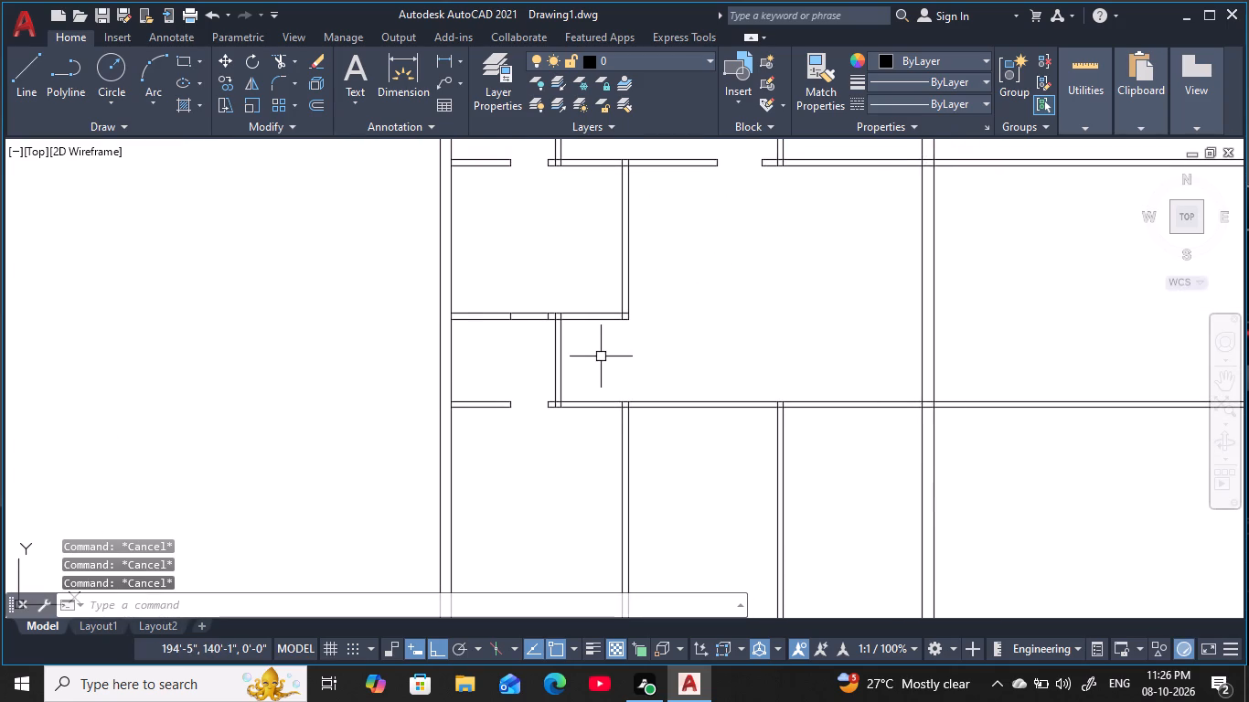
pyautogui.press('Escape')
pyautogui.press('Escape')
pyautogui.press('Escape')
pyautogui.press('Escape')
pyautogui.press('Escape')
pyautogui.press('Escape')
# Offset the inner face of the middle-left room's right-hand partition 6" into the room.
pyautogui.write('O')
pyautogui.press('space')
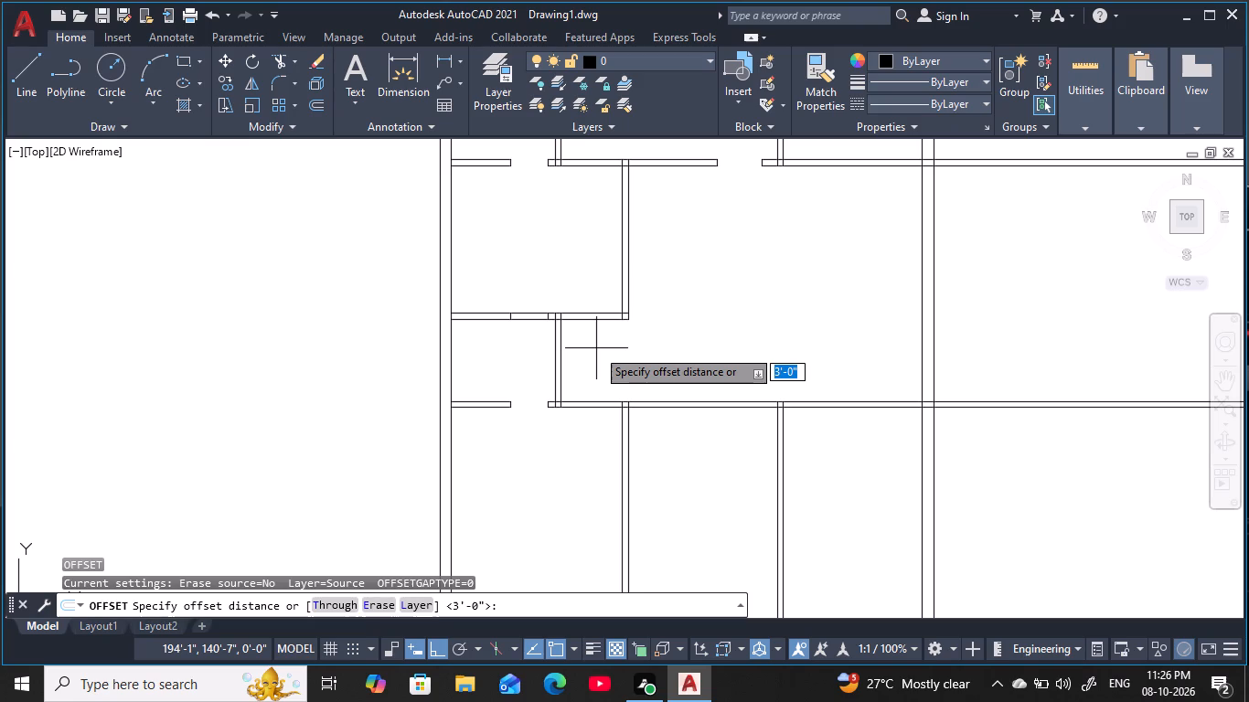
pyautogui.press('6')
pyautogui.press('space')
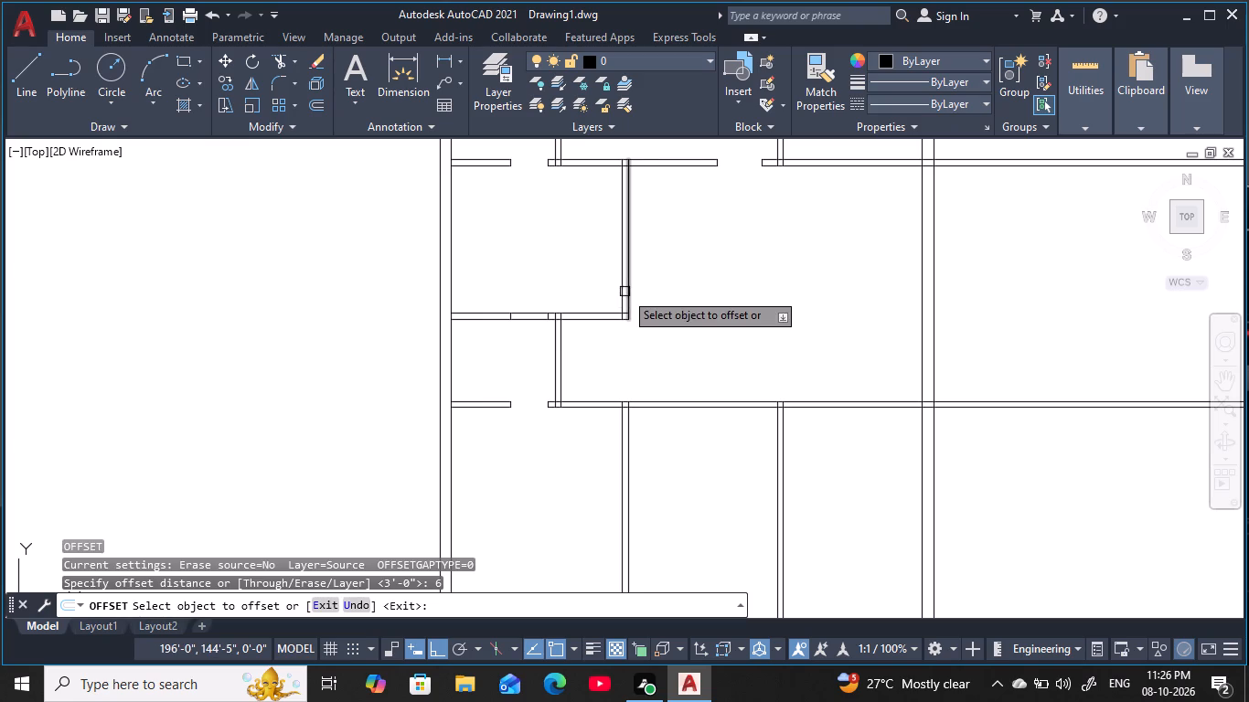
pyautogui.click(624, 292)
pyautogui.press('Escape')
pyautogui.press('Escape')
pyautogui.press('Escape')
pyautogui.press('Escape')
pyautogui.press('Escape')
pyautogui.press('Escape')
pyautogui.press('Escape')
pyautogui.press('Escape')
pyautogui.press('Escape')
pyautogui.press('Escape')
pyautogui.press('Escape')
pyautogui.press('Escape')
pyautogui.press('Escape')
pyautogui.press('Escape')
pyautogui.press('Escape')
pyautogui.press('Escape')
pyautogui.press('Escape')
pyautogui.press('Escape')
pyautogui.press('Escape')
pyautogui.press('Escape')
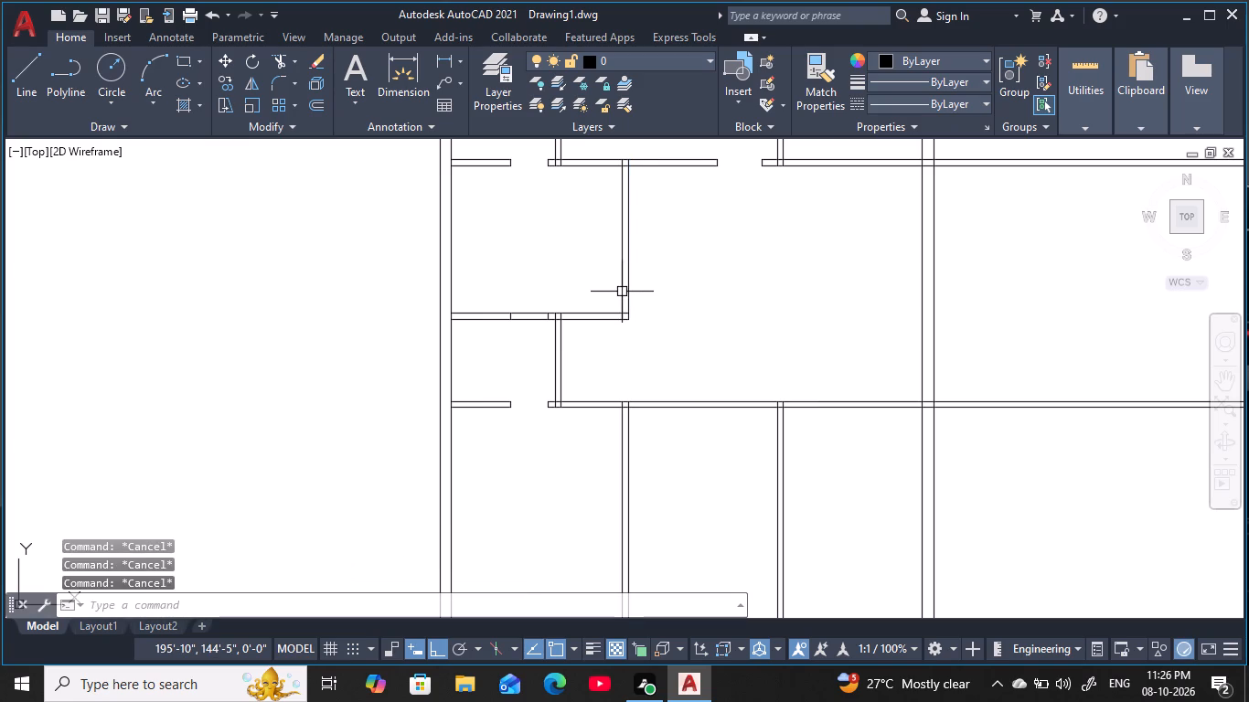
pyautogui.press('space')
pyautogui.press('space')
pyautogui.click(622, 293)
pyautogui.click(531, 308)
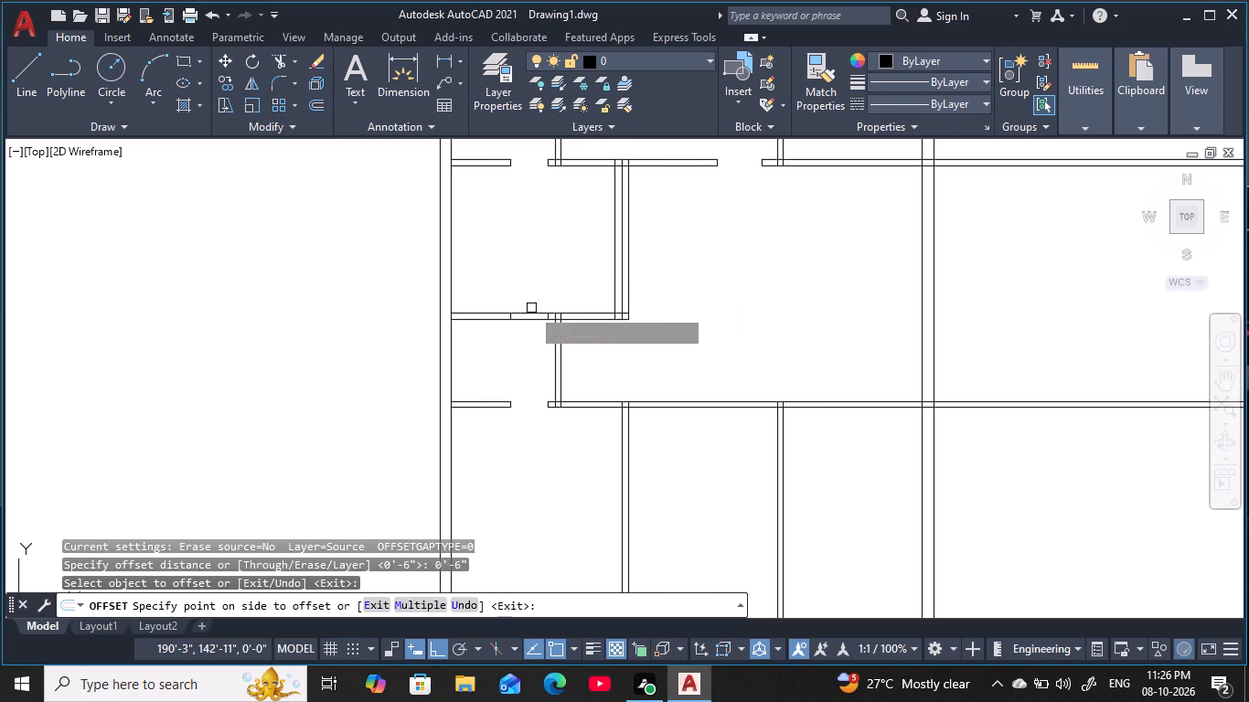
pyautogui.press('Escape')
pyautogui.press('Escape')
pyautogui.press('Escape')
pyautogui.press('Escape')
pyautogui.press('Escape')
# Offset the middle-left room's 6" guide line a further 3' towards the outer wall.
pyautogui.press('space')
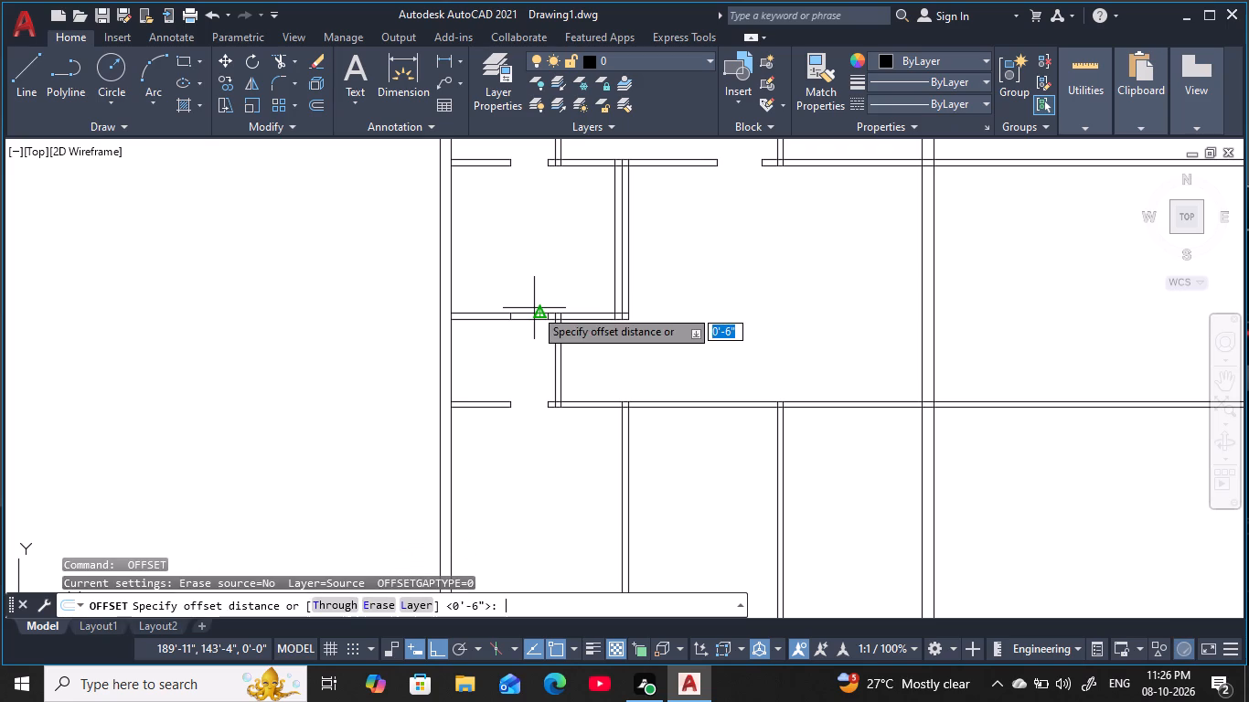
pyautogui.press('2')
pyautogui.press('BackSpace')
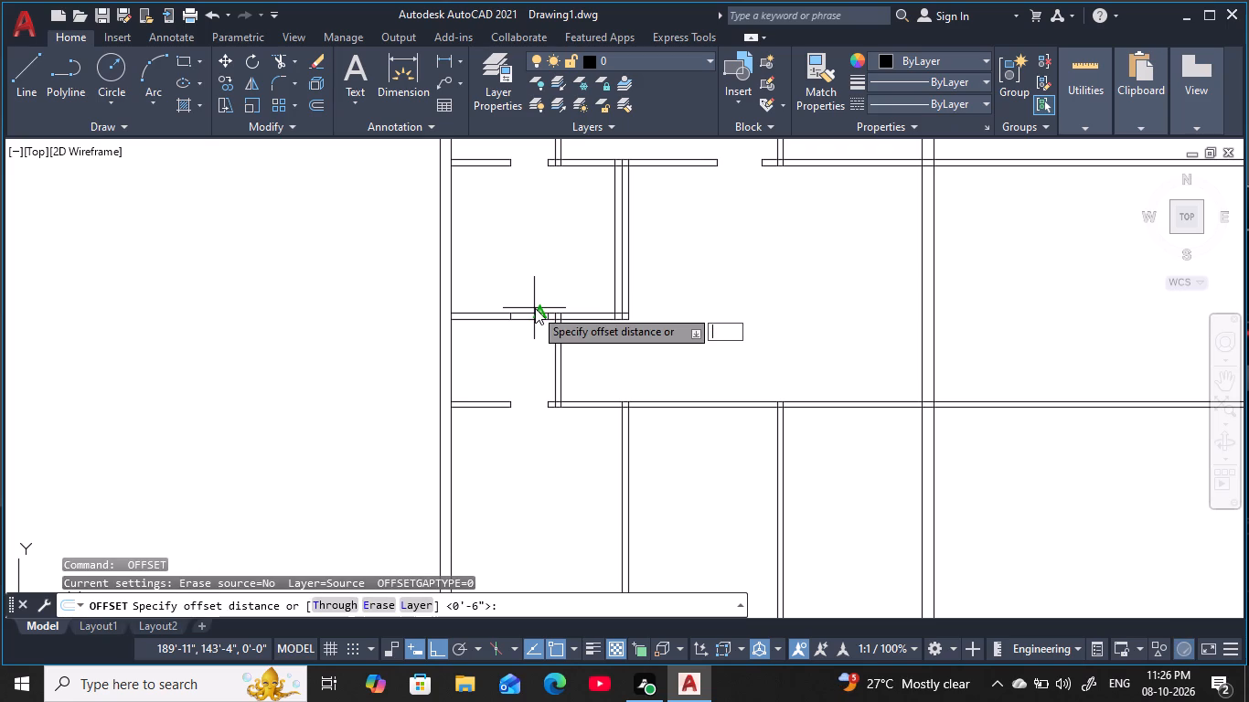
pyautogui.write("3'")
pyautogui.press('space')
pyautogui.click(616, 303)
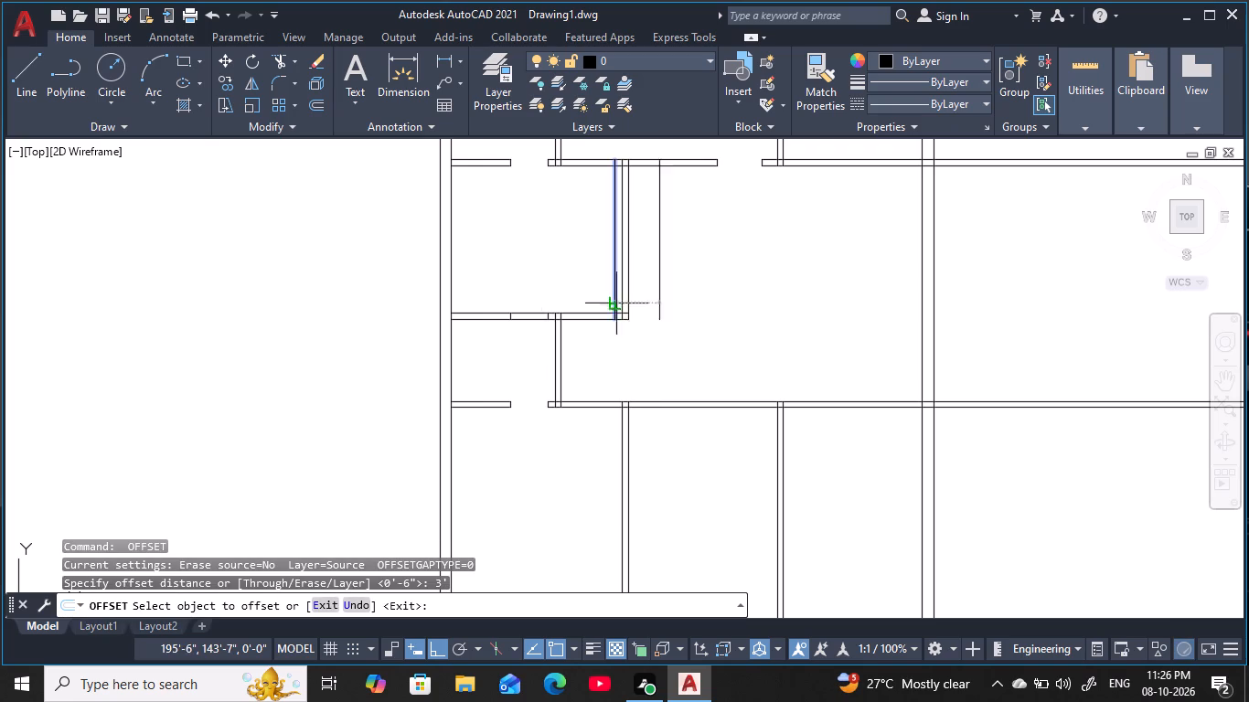
pyautogui.click(444, 282)
pyautogui.press('Escape')
pyautogui.press('Escape')
pyautogui.press('Escape')
pyautogui.press('Escape')
pyautogui.press('Escape')
pyautogui.moveTo(603, 356); pyautogui.dragTo(578, 346, button='middle')
pyautogui.press('Escape')
pyautogui.press('Escape')
pyautogui.press('Escape')
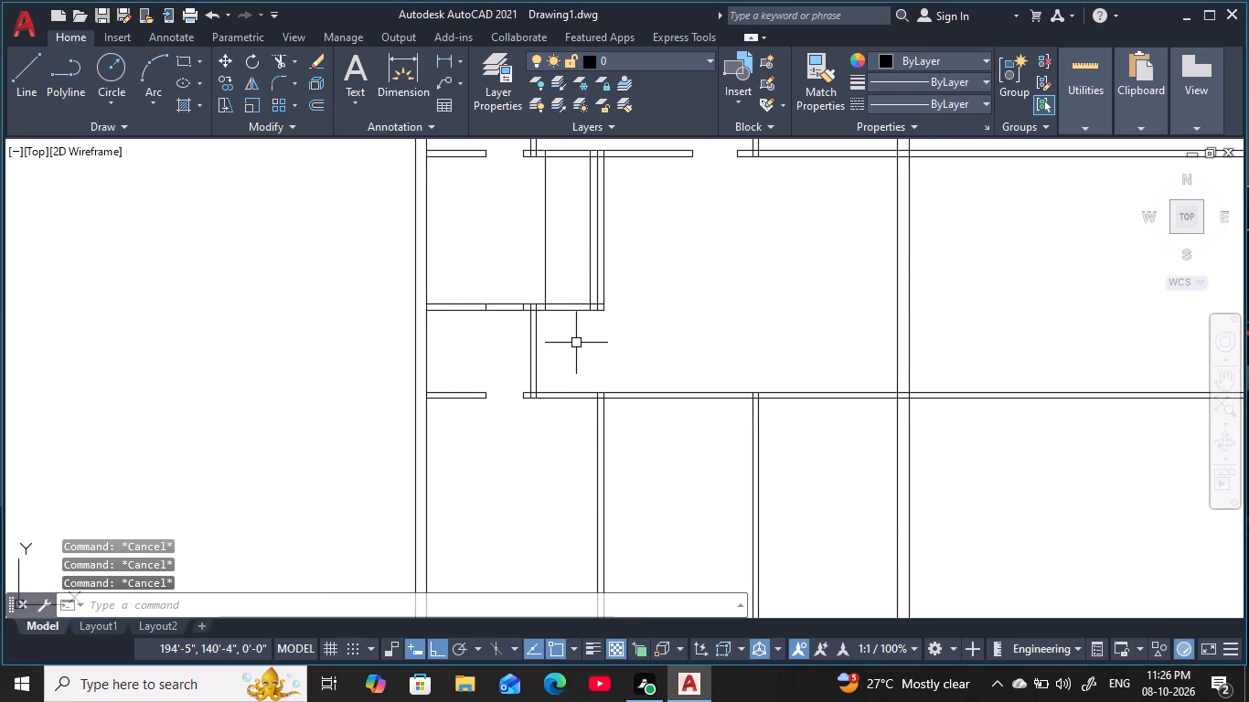
# Offset the inner face of the bottom-left room's right-hand partition 6" into the room.
pyautogui.write('O')
pyautogui.press('space')
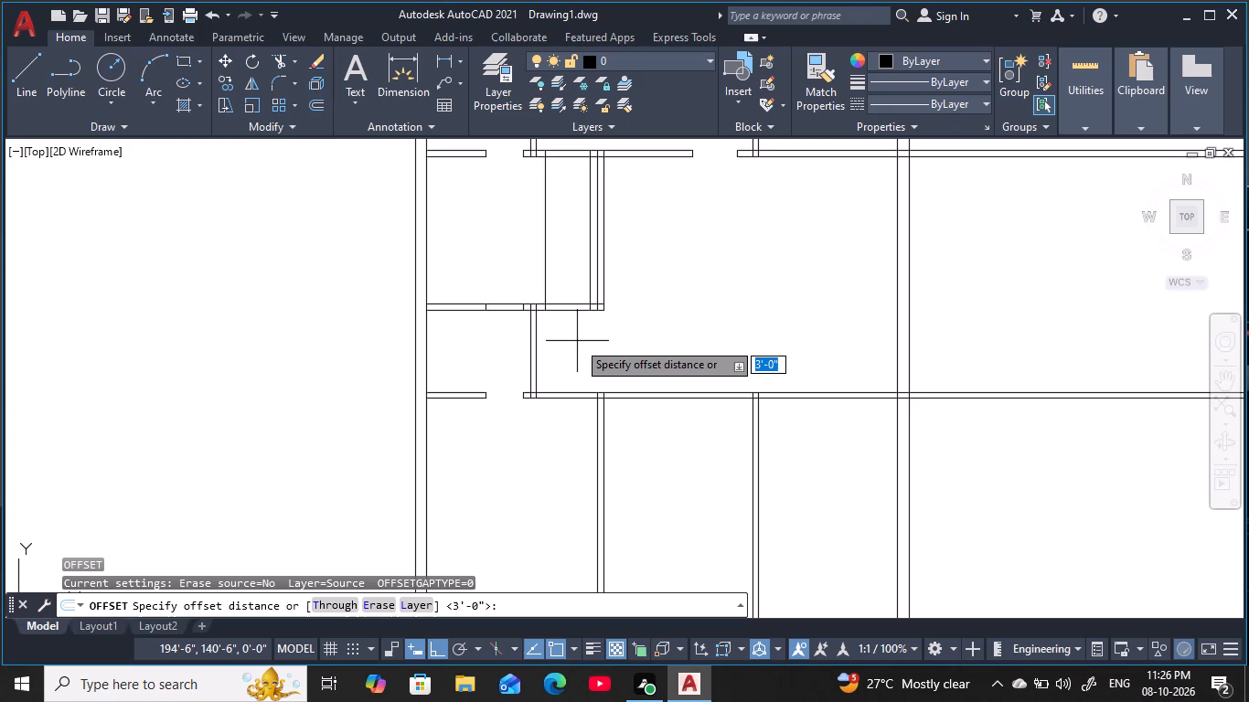
pyautogui.write('6')
pyautogui.press('space')
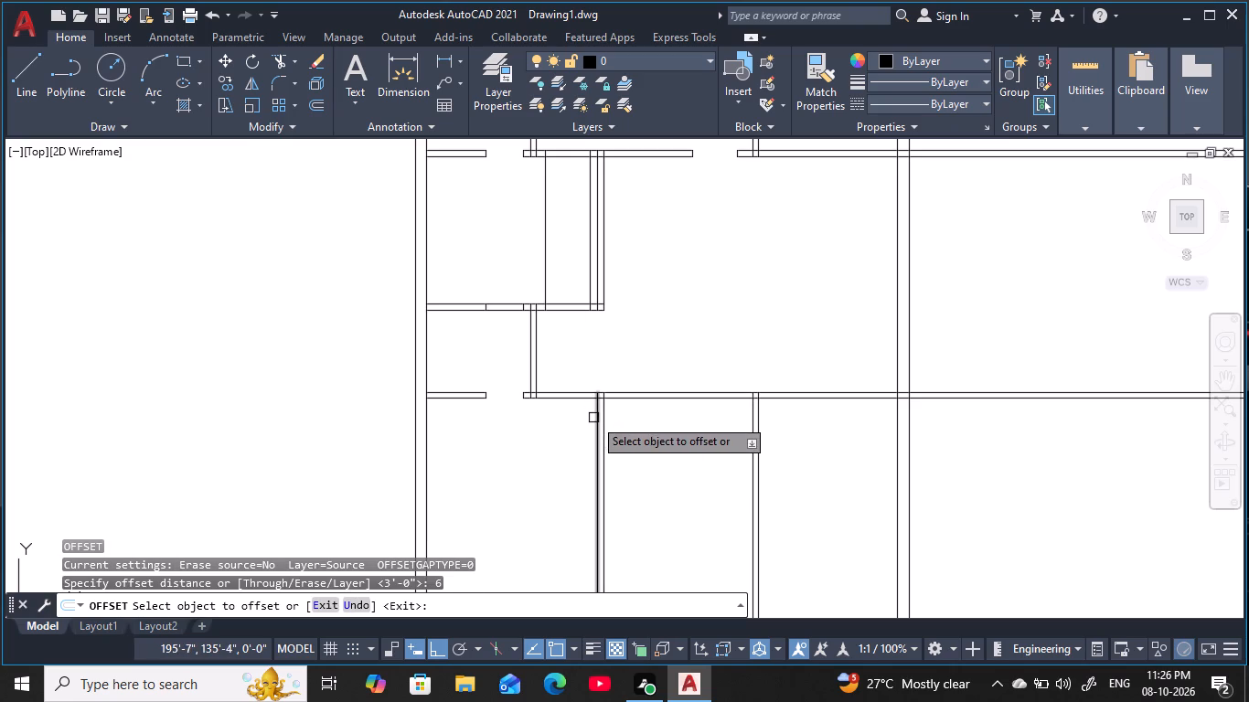
pyautogui.click(595, 419)
pyautogui.click(468, 457)
pyautogui.press('Escape')
pyautogui.press('Escape')
pyautogui.press('Escape')
pyautogui.press('Escape')
pyautogui.press('Escape')
# Offset the bottom-left room's 6" guide line a further 3' towards the outer wall.
pyautogui.press('o')
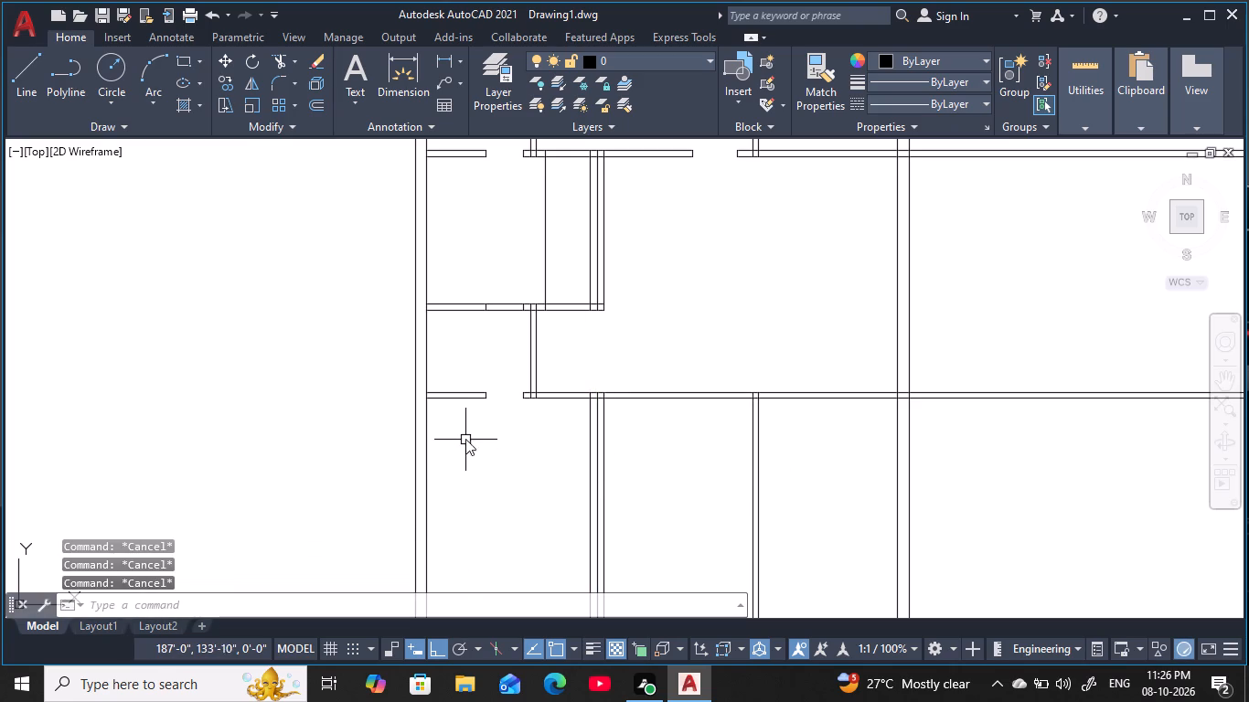
pyautogui.press('space')
pyautogui.press('2')
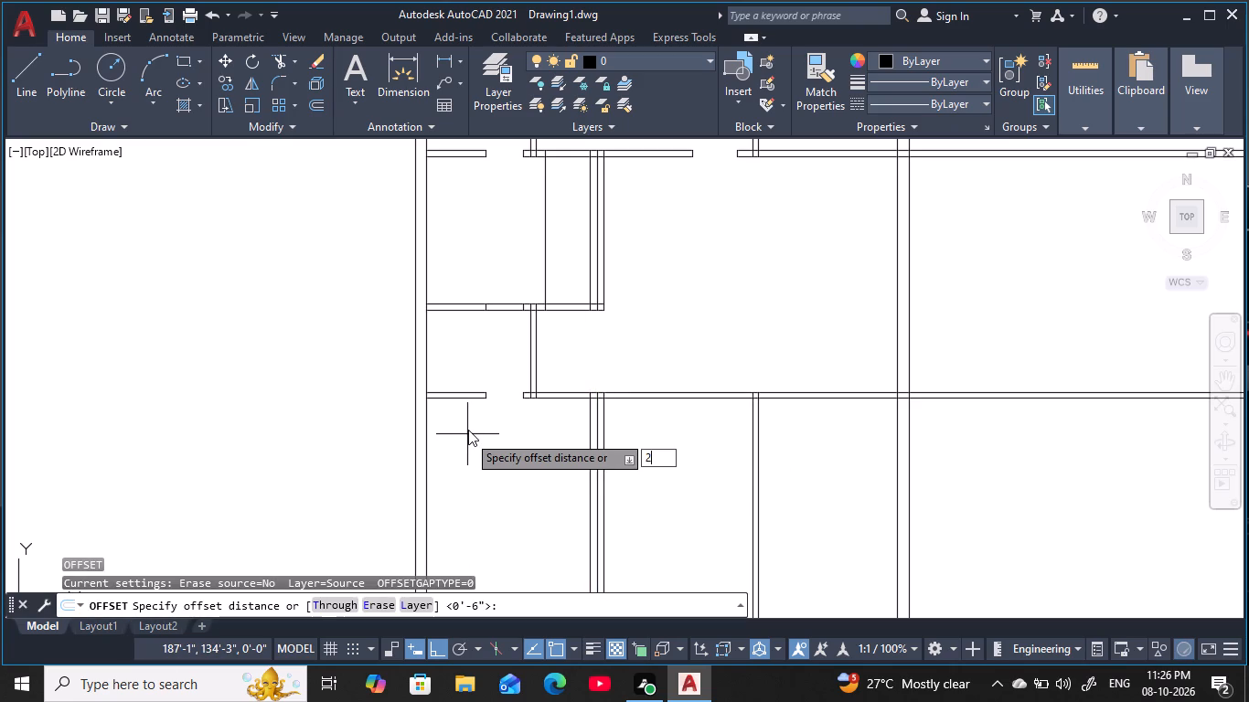
pyautogui.press('BackSpace')
pyautogui.write("3'")
pyautogui.press('space')
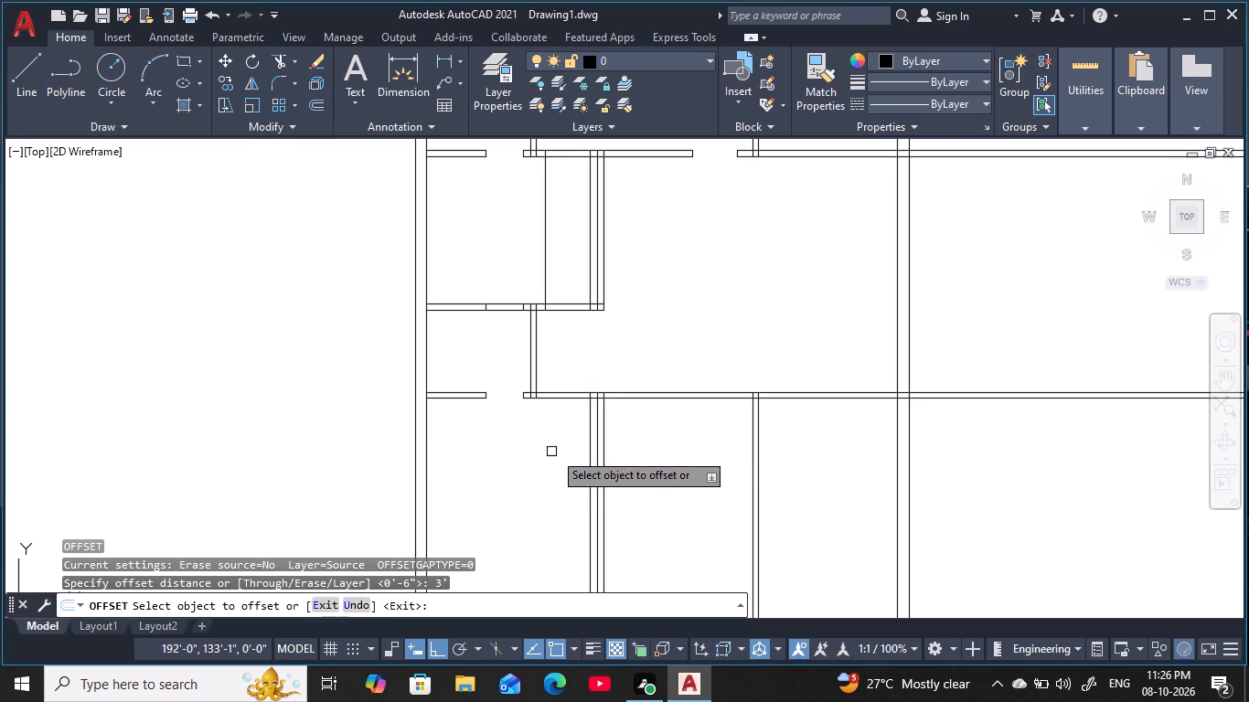
pyautogui.click(590, 439)
pyautogui.click(453, 462)
pyautogui.press('Escape')
pyautogui.press('Escape')
pyautogui.press('Escape')
pyautogui.press('Escape')
pyautogui.press('Escape')
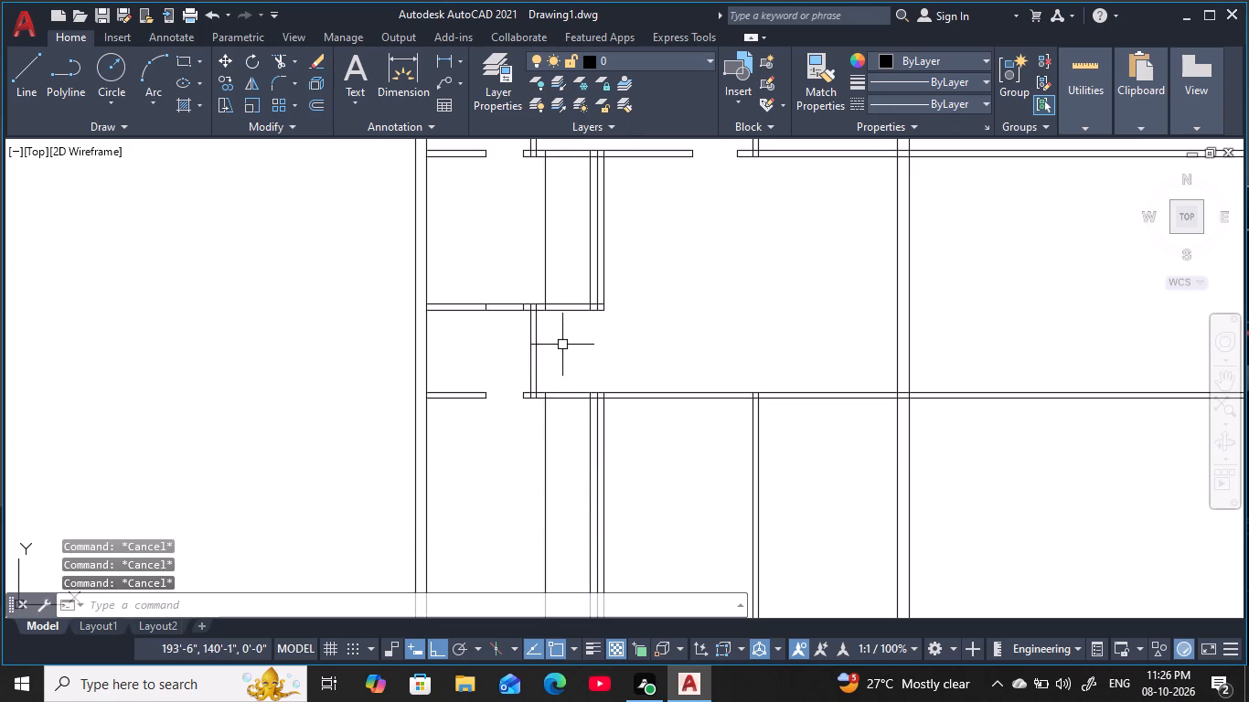
# Trim the middle-left room's two guides and the faces of its lower partition between them to cut a 3' opening.
pyautogui.press('Escape')
pyautogui.scroll(1, 562, 343)
pyautogui.press('Escape')
pyautogui.moveTo(565, 345); pyautogui.dragTo(556, 441, button='middle')
pyautogui.press('Escape')
pyautogui.press('Escape')
pyautogui.press('t')
pyautogui.press('r')
pyautogui.press('space')
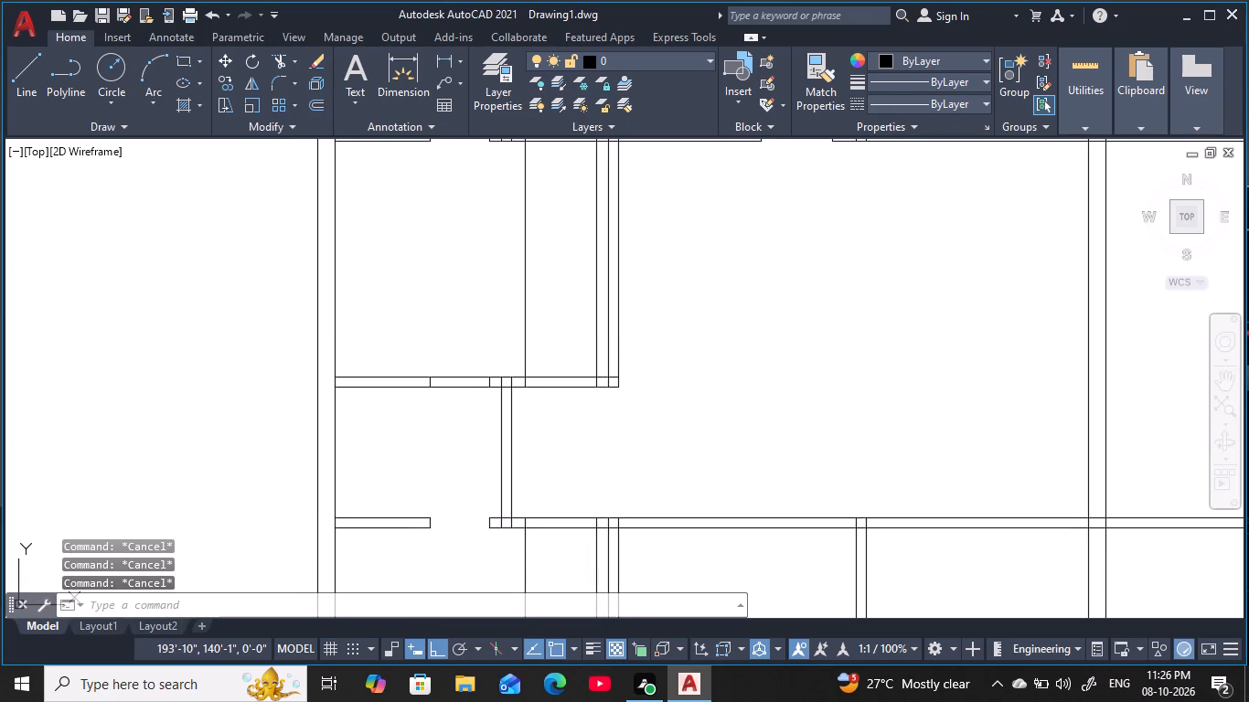
pyautogui.click(554, 310)
pyautogui.click(447, 312)
pyautogui.click(598, 319)
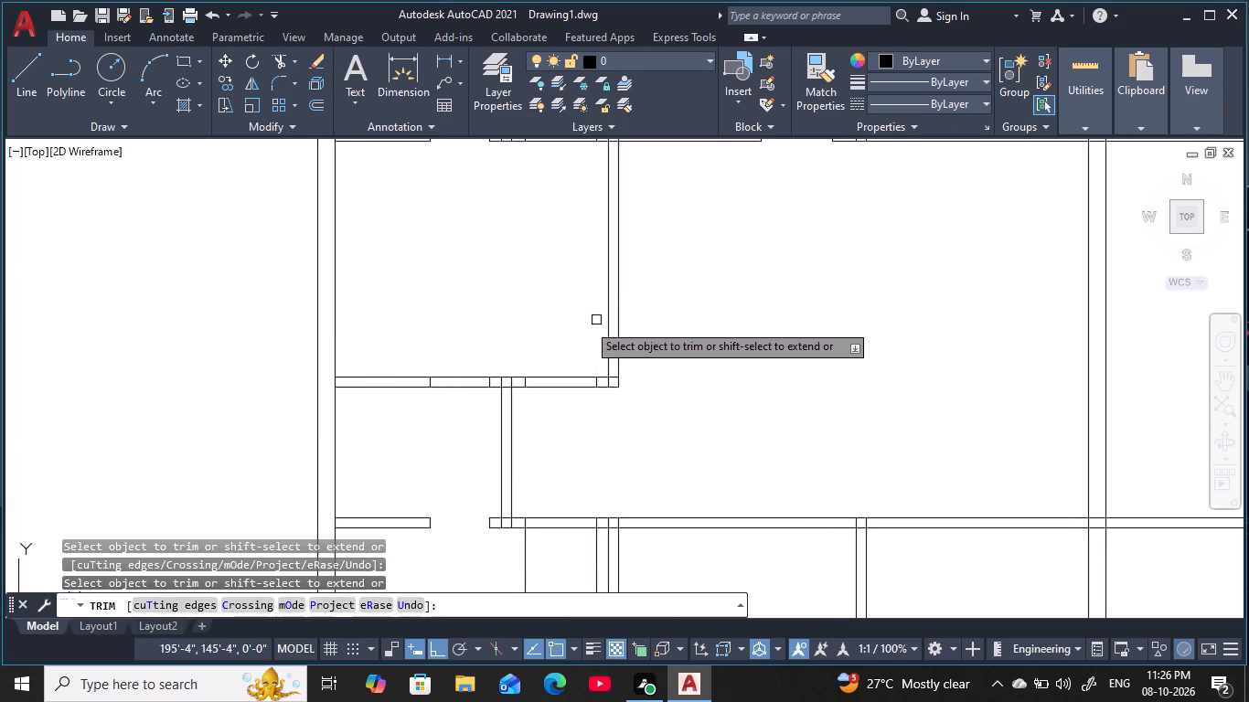
pyautogui.click(557, 340)
pyautogui.click(546, 436)
# Trim the bottom-left room's two guides and the faces of its upper partition between them to cut a 3' opening.
pyautogui.moveTo(565, 455); pyautogui.dragTo(580, 297, button='middle')
pyautogui.click(553, 449)
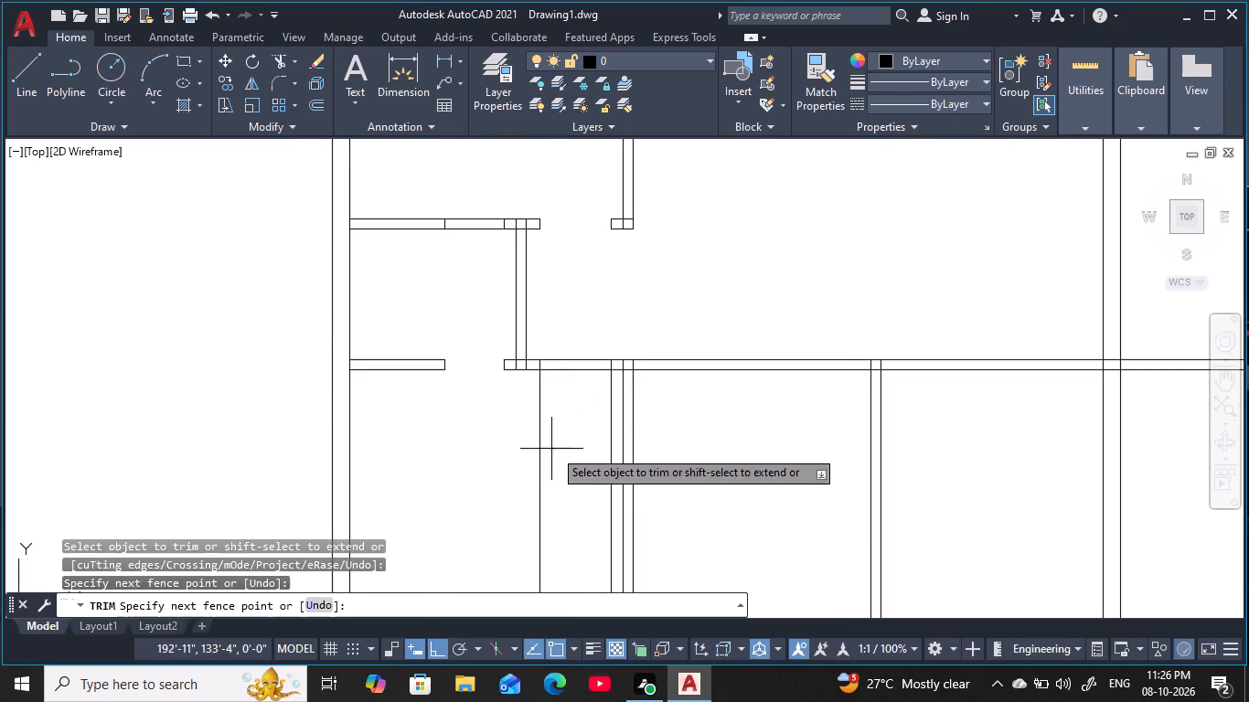
pyautogui.click(495, 451)
pyautogui.click(611, 434)
pyautogui.click(582, 402)
pyautogui.click(579, 335)
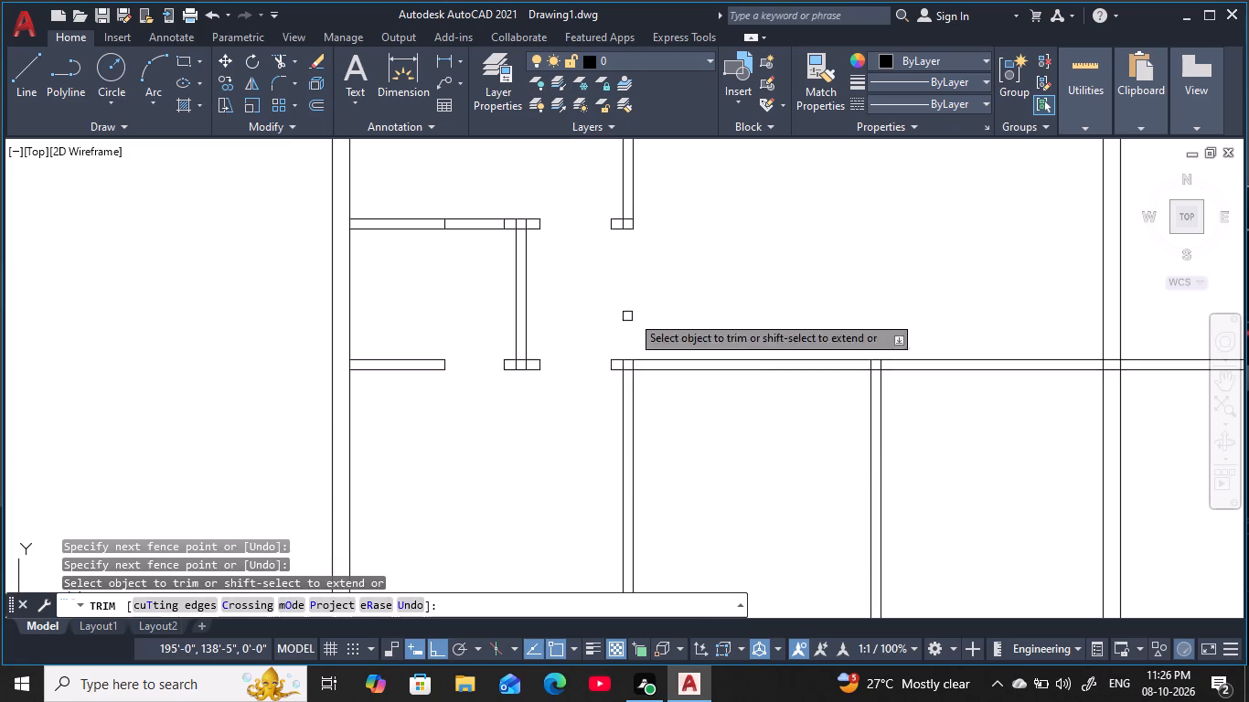
pyautogui.scroll(-2, 669, 297)
pyautogui.moveTo(671, 295); pyautogui.dragTo(603, 319, button='middle')
pyautogui.scroll(3, 616, 324)
pyautogui.moveTo(620, 317); pyautogui.dragTo(611, 340, button='middle')
pyautogui.press('Escape')
pyautogui.press('Escape')
pyautogui.press('Escape')
pyautogui.press('Escape')
pyautogui.press('Escape')
pyautogui.moveTo(626, 303); pyautogui.dragTo(585, 316, button='middle')
pyautogui.scroll(-3, 582, 317)
pyautogui.moveTo(585, 316); pyautogui.dragTo(490, 340, button='middle')
pyautogui.press('Escape')
pyautogui.press('Escape')
pyautogui.press('Escape')
pyautogui.press('Escape')
pyautogui.press('Escape')
pyautogui.press('Escape')
pyautogui.press('Escape')
pyautogui.press('Escape')
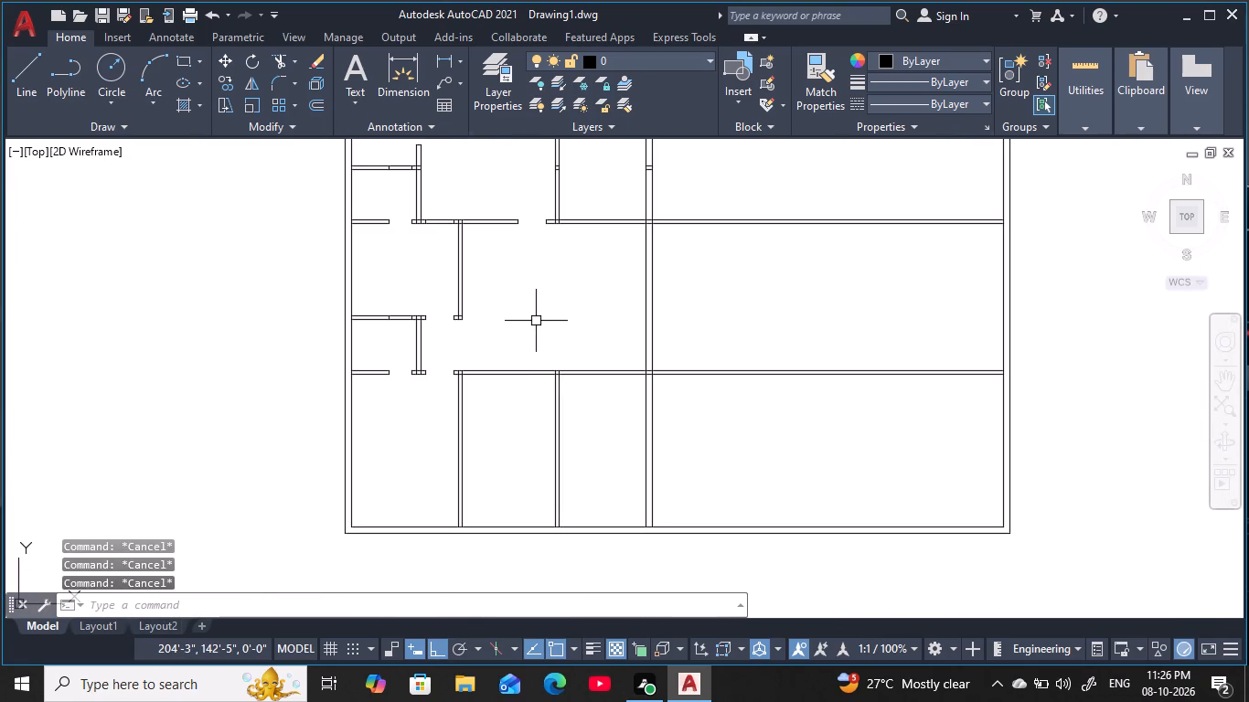
# Offset the inner face of the right-hand partition of the second bottom room from the left 9" into that room.
pyautogui.write('O')
pyautogui.press('space')
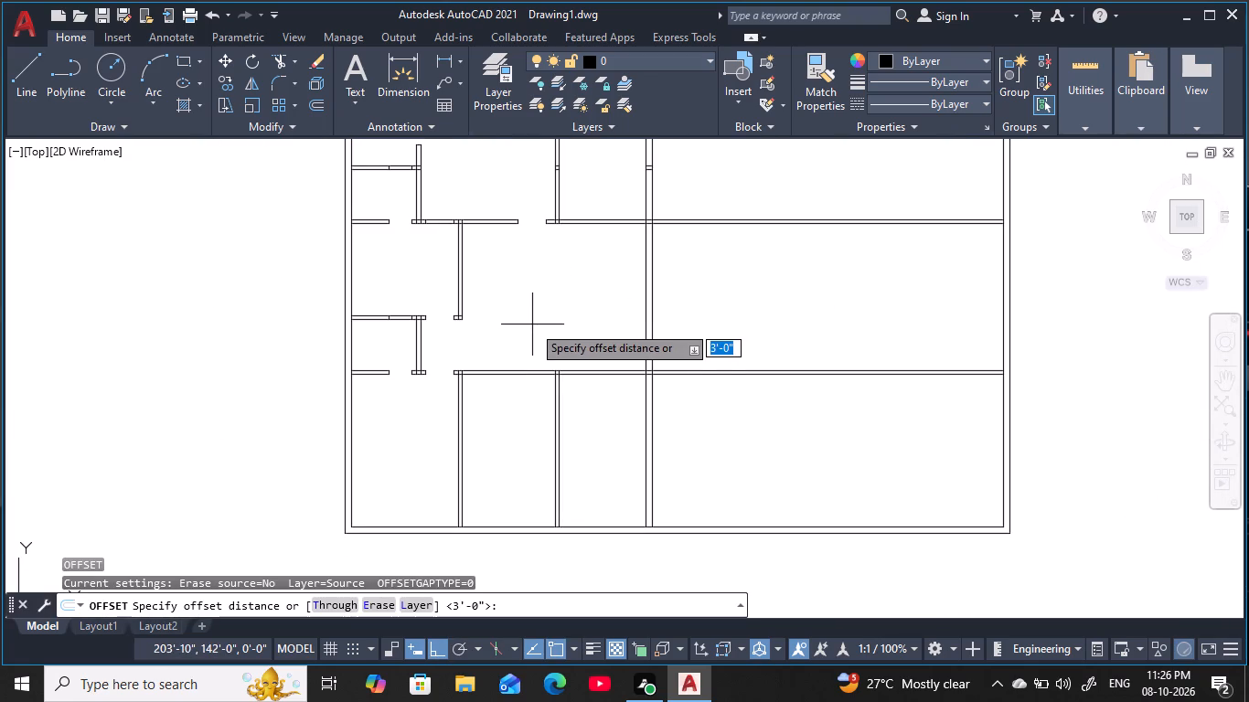
pyautogui.press('9')
pyautogui.press('space')
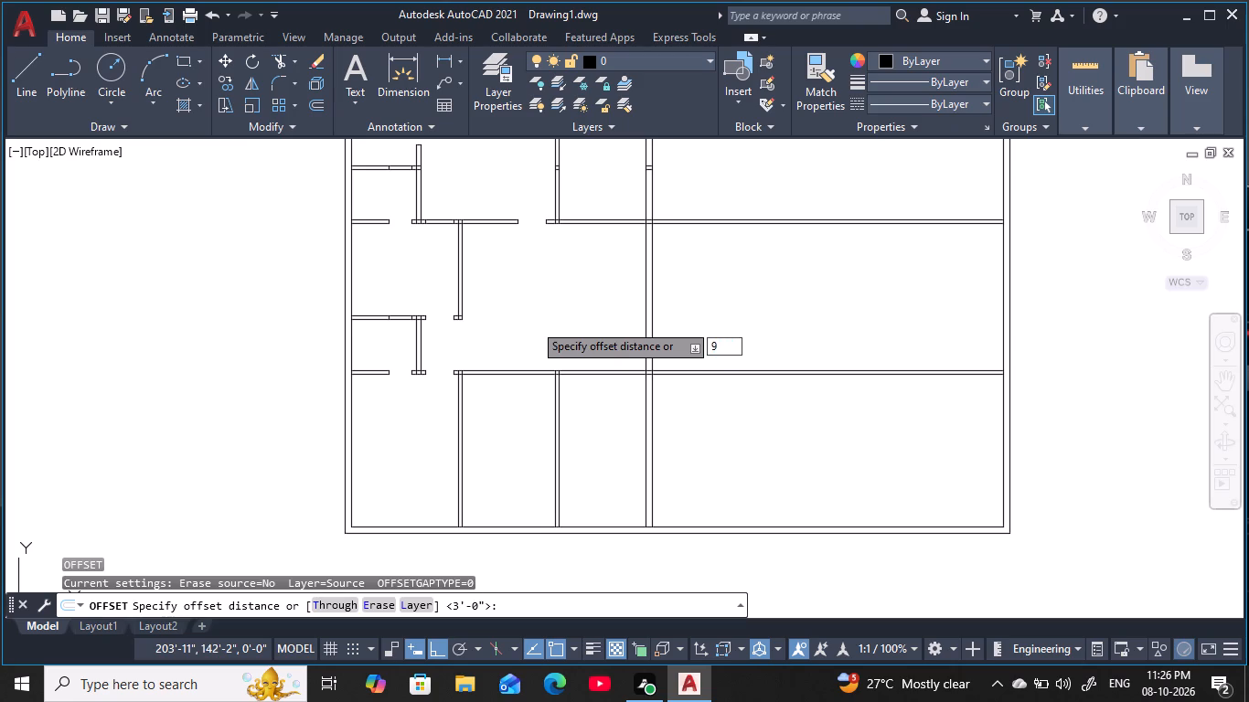
pyautogui.scroll(3, 560, 393)
pyautogui.click(539, 388)
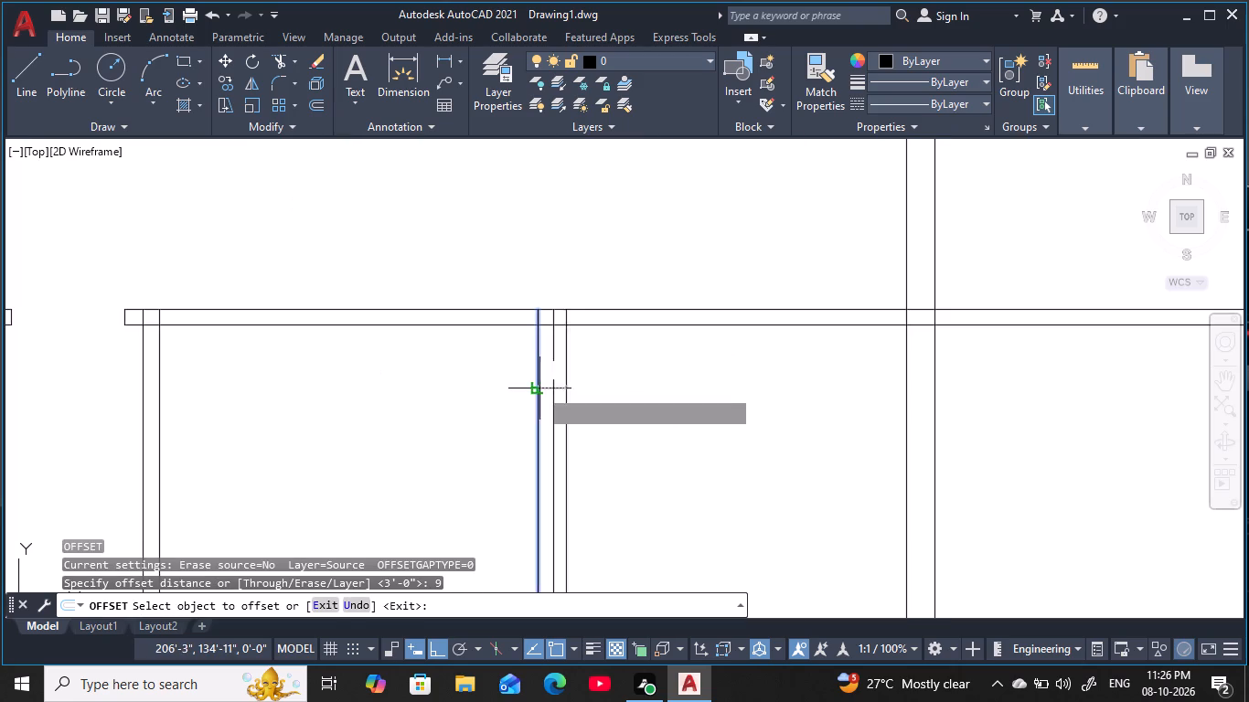
pyautogui.click(403, 417)
pyautogui.moveTo(407, 414); pyautogui.dragTo(459, 369, button='middle')
pyautogui.press('Escape')
pyautogui.press('Escape')
pyautogui.press('Escape')
pyautogui.press('Escape')
pyautogui.press('Escape')
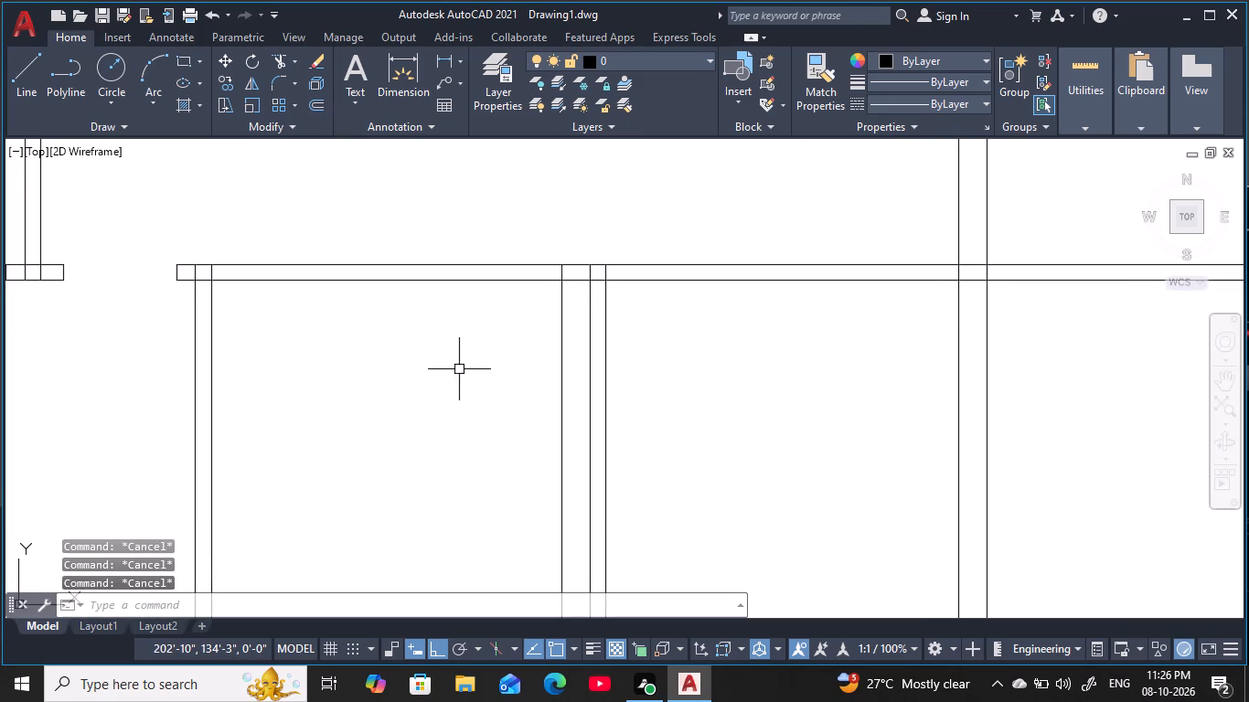
# Offset the second bottom room's 9" guide line a further 3' into the room, away from its right-hand partition.
pyautogui.press('o')
pyautogui.press('space')
pyautogui.write("3'")
pyautogui.press('space')
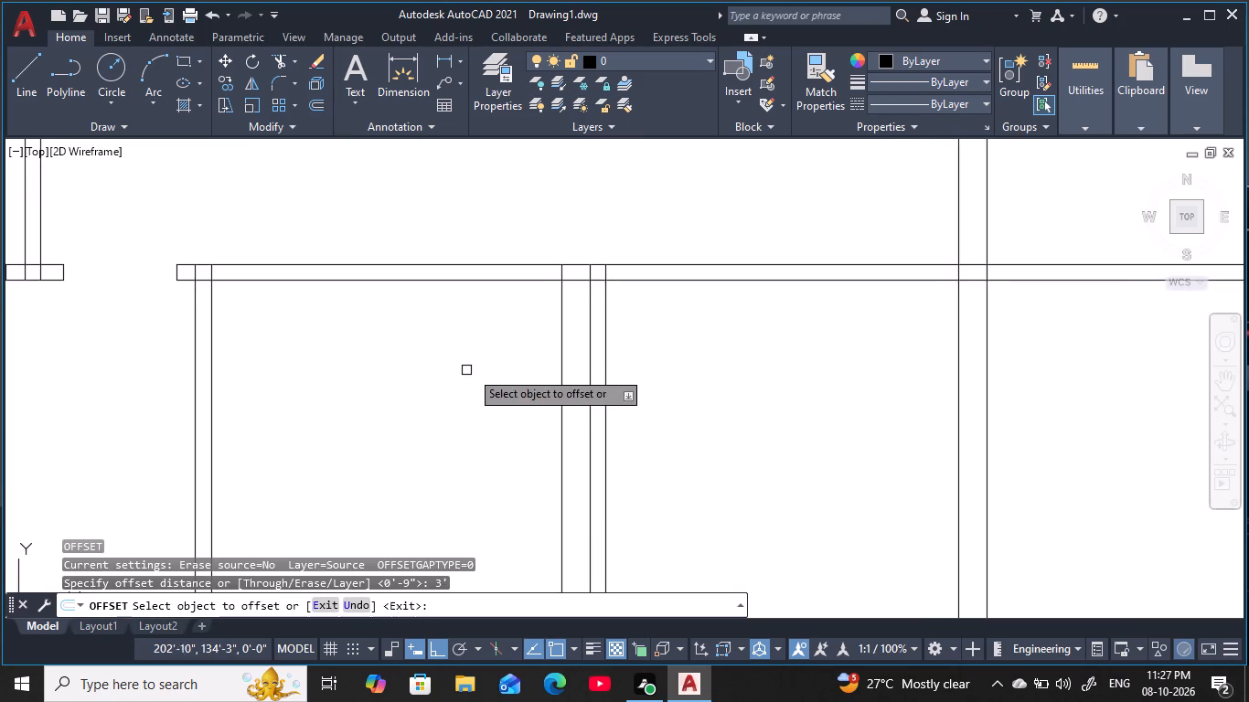
pyautogui.click(562, 370)
pyautogui.click(354, 377)
pyautogui.press('Escape')
pyautogui.press('Escape')
pyautogui.press('Escape')
pyautogui.press('Escape')
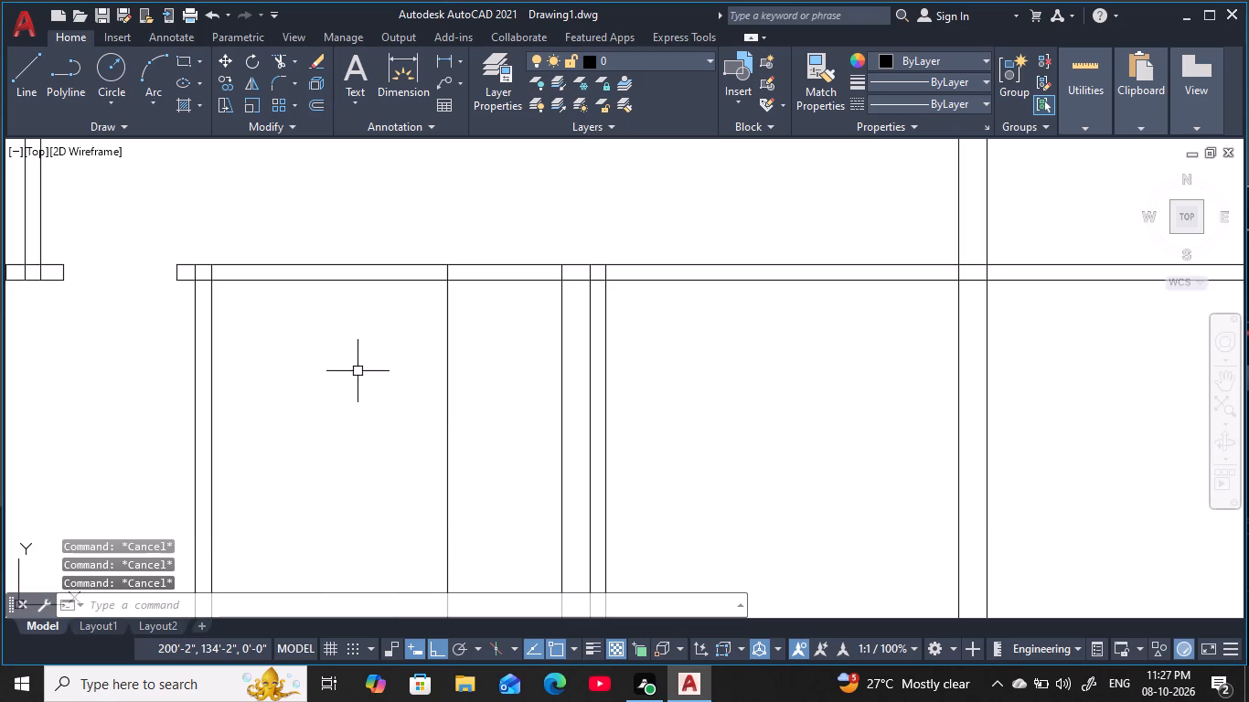
pyautogui.press('Escape')
# Trim the two guides and the partition faces between them to cut a 3' opening between the second bottom room and central hall.
pyautogui.press('t')
pyautogui.press('r')
pyautogui.press('space')
pyautogui.click(569, 401)
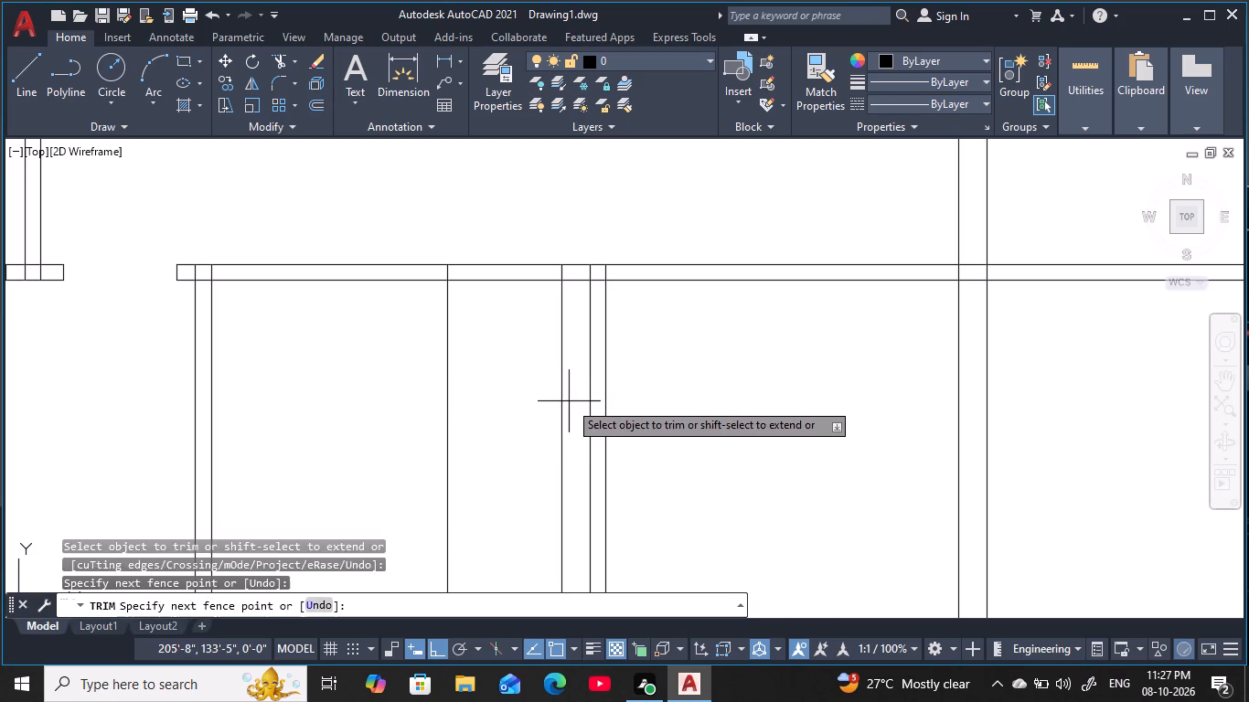
pyautogui.click(332, 403)
pyautogui.click(511, 337)
pyautogui.click(498, 205)
pyautogui.scroll(-2, 525, 223)
pyautogui.moveTo(526, 224); pyautogui.dragTo(448, 252, button='middle')
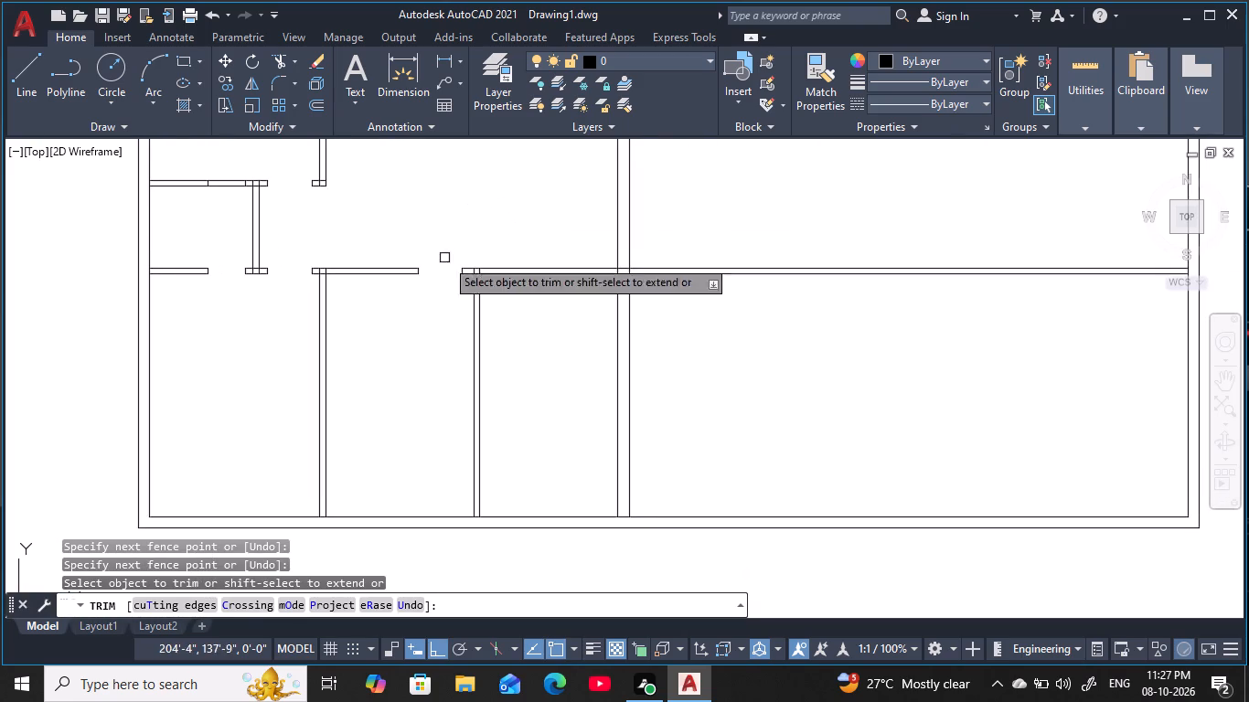
pyautogui.press('Escape')
pyautogui.press('Escape')
pyautogui.press('Escape')
pyautogui.press('Escape')
pyautogui.press('Escape')
pyautogui.press('Escape')
pyautogui.press('Escape')
pyautogui.moveTo(539, 355); pyautogui.dragTo(496, 374, button='middle')
pyautogui.press('Escape')
pyautogui.press('Escape')
pyautogui.press('Escape')
pyautogui.press('Escape')
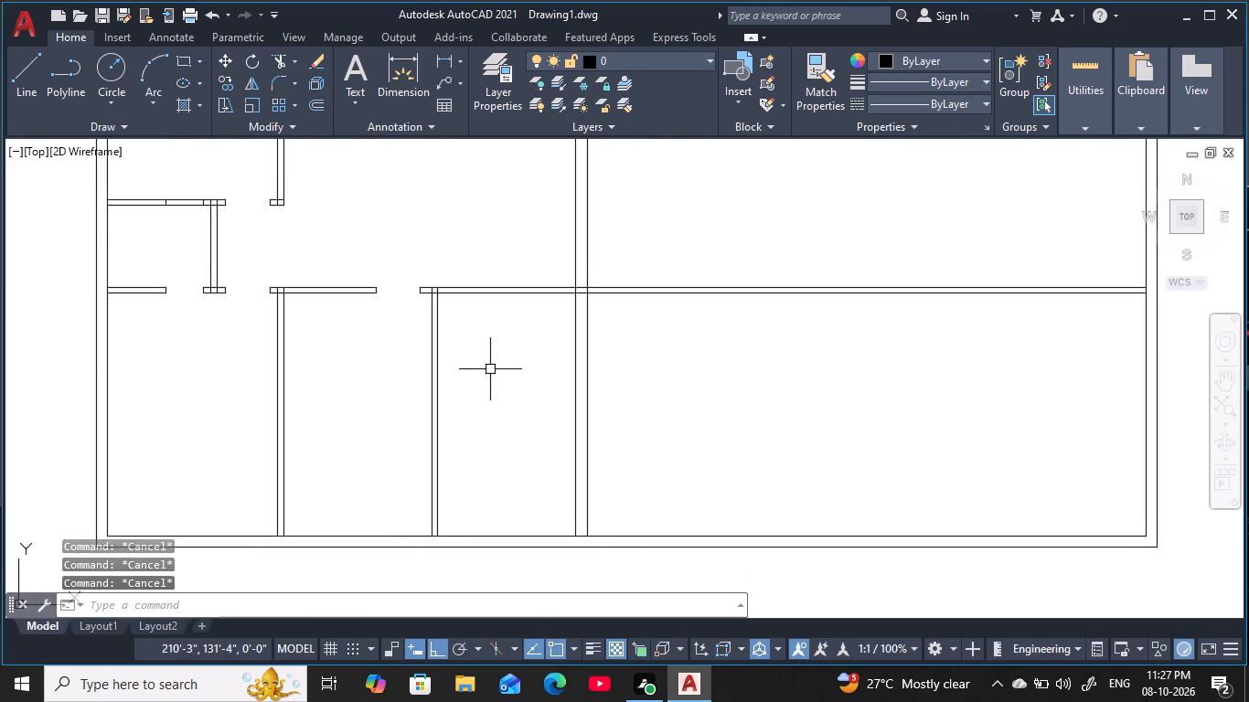
pyautogui.press('Escape')
pyautogui.press('Escape')
pyautogui.press('Escape')
pyautogui.press('Escape')
# Offset the inner face of the third bottom room's left-hand partition 3' into that room.
pyautogui.scroll(1, 463, 319)
pyautogui.press('Escape')
pyautogui.moveTo(462, 319); pyautogui.dragTo(482, 348, button='middle')
pyautogui.write('O')
pyautogui.press('space')
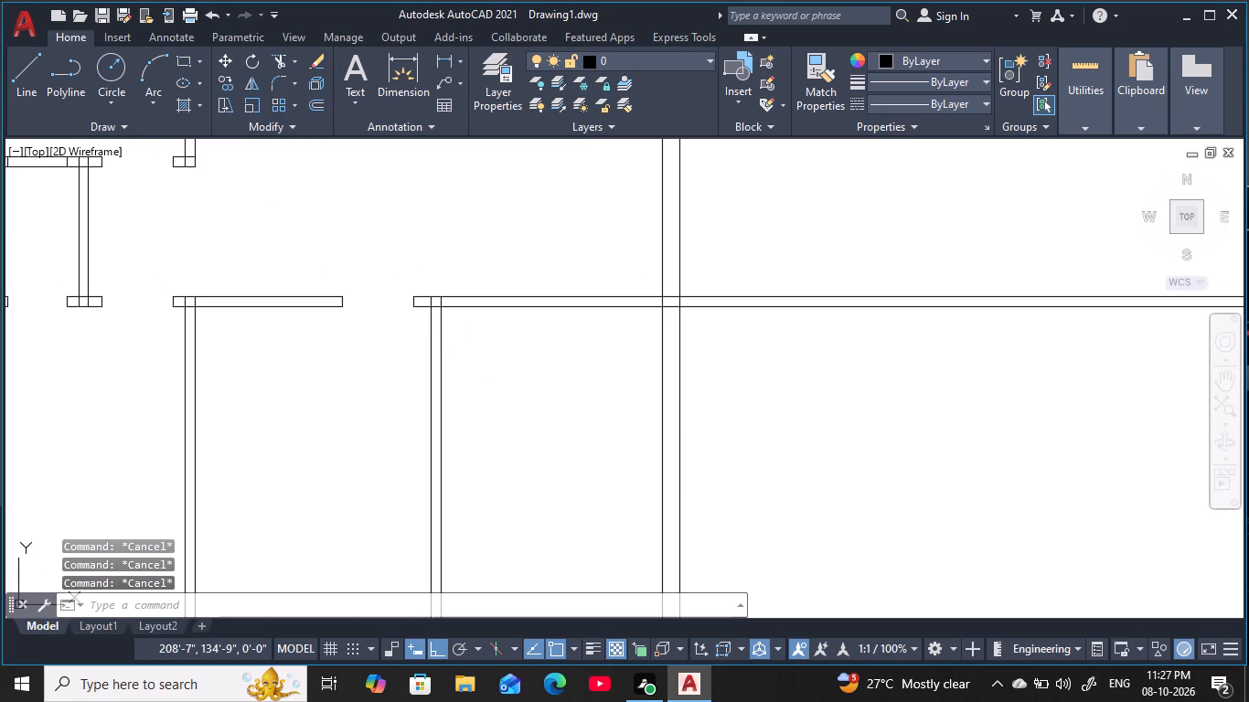
pyautogui.press('3')
pyautogui.press("'")
pyautogui.press('space')
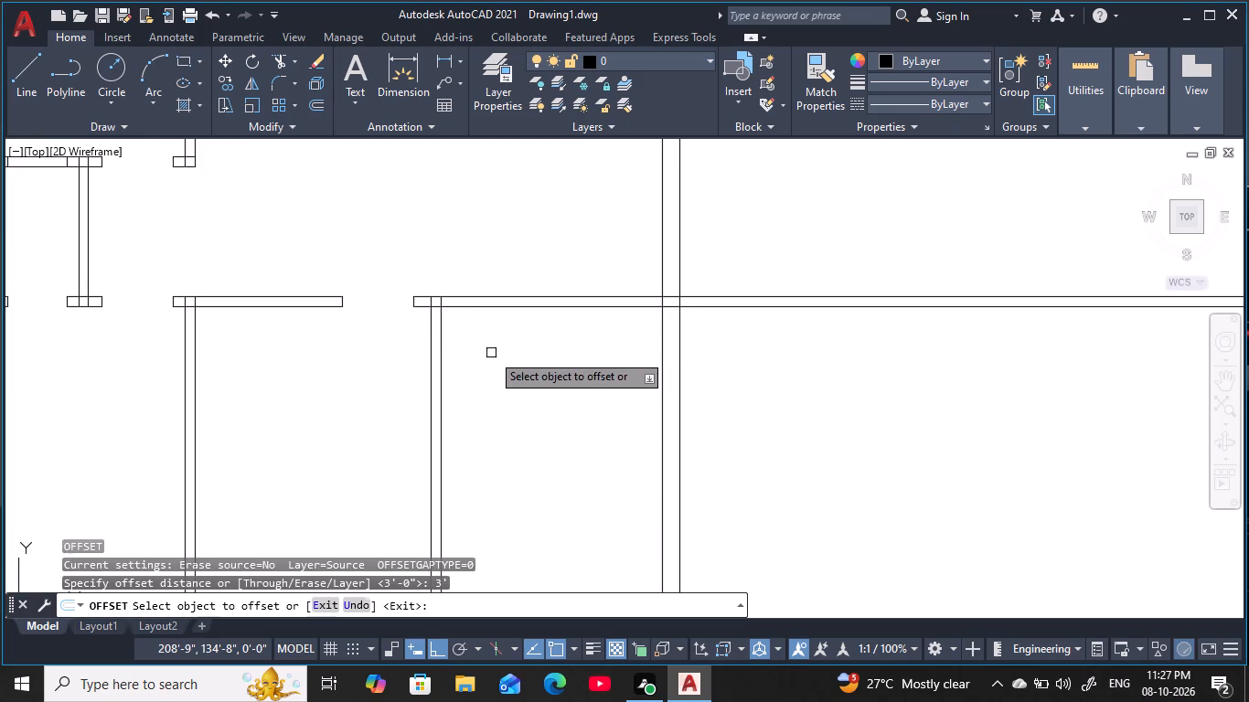
pyautogui.click(440, 374)
pyautogui.click(572, 373)
pyautogui.press('Escape')
pyautogui.press('Escape')
pyautogui.press('Escape')
pyautogui.press('Escape')
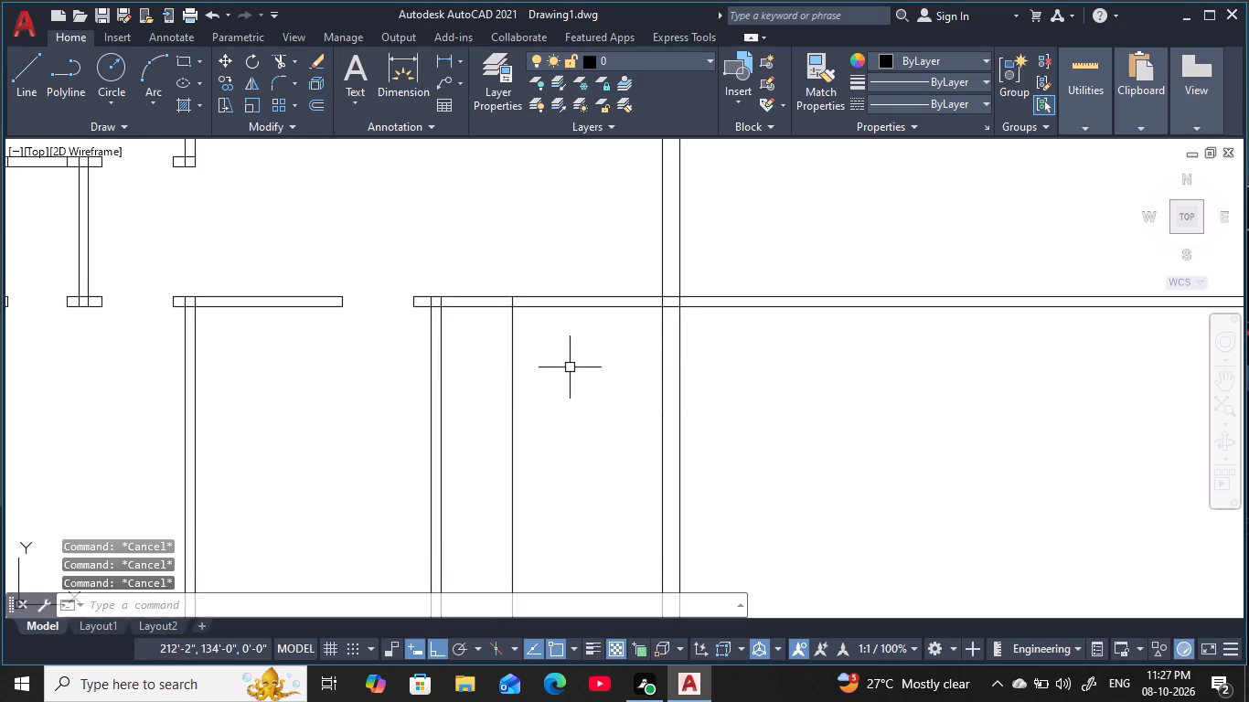
pyautogui.press('Escape')
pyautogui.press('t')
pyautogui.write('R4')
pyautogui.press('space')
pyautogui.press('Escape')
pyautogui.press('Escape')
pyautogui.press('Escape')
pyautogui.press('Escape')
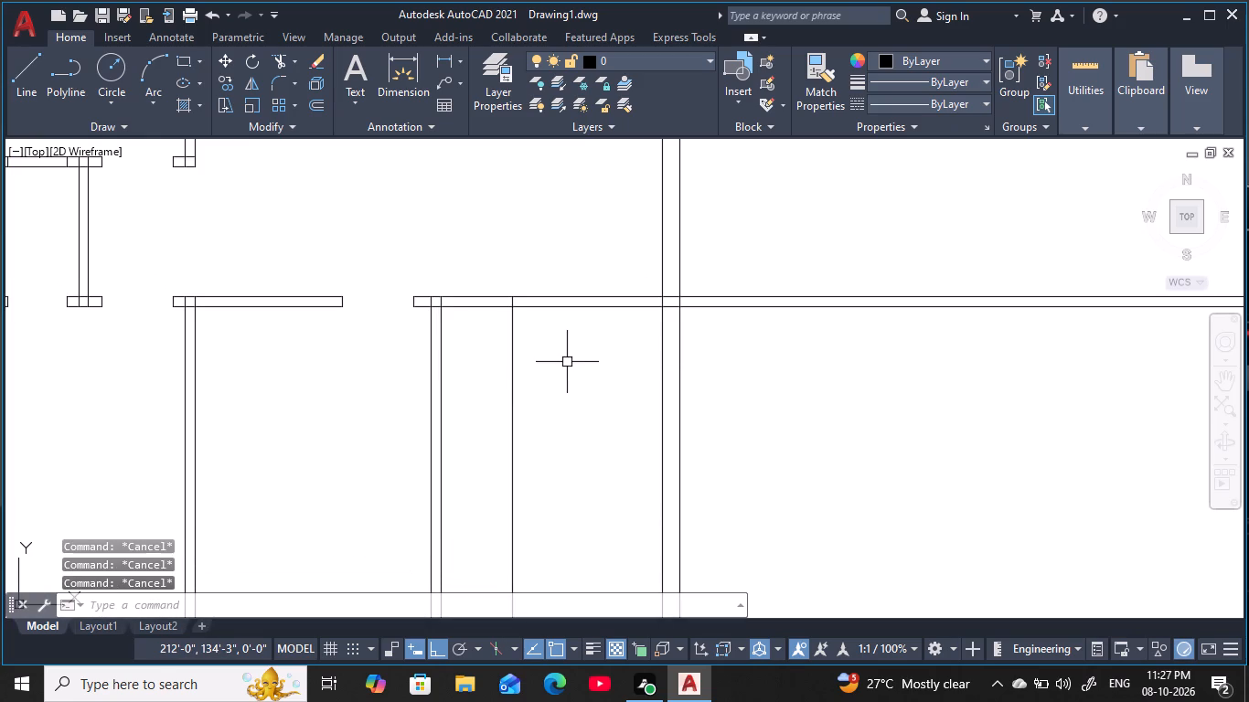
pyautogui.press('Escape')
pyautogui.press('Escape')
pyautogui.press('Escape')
# Trim the upper partition faces between the left-hand partition and 3' guide, plus the guide, to open the third bottom room to the hall.
pyautogui.press('t')
pyautogui.press('r')
pyautogui.press('space')
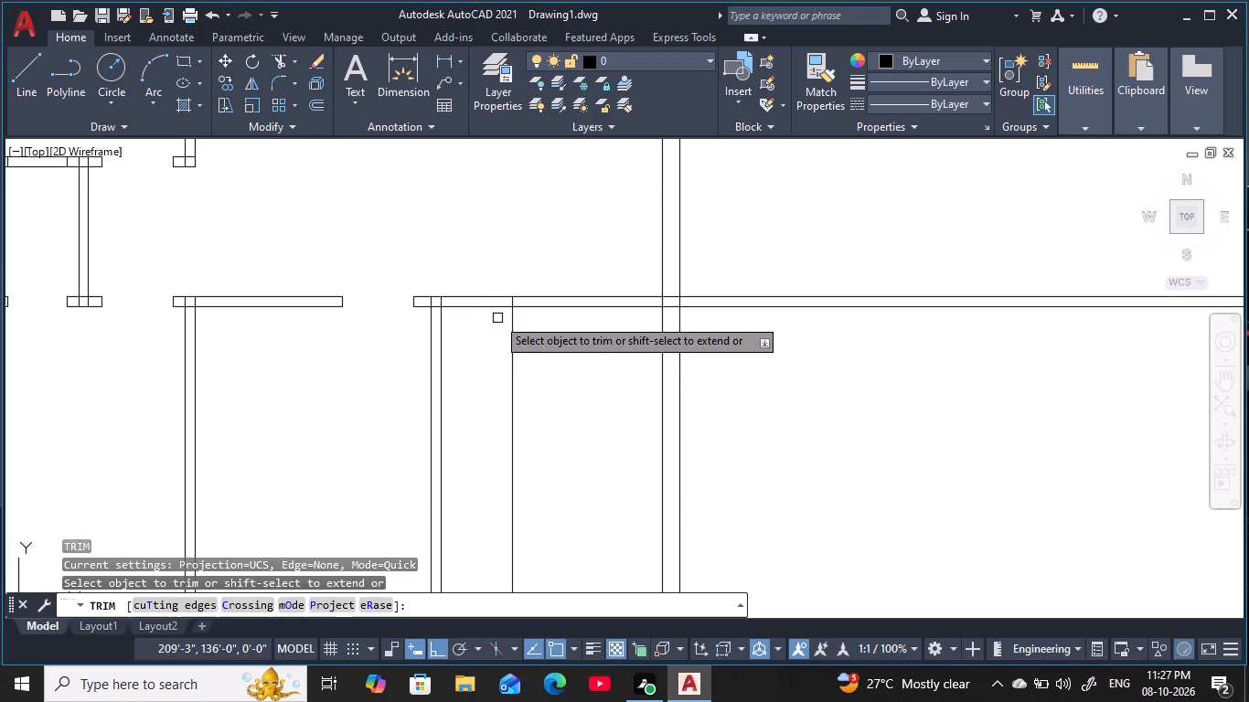
pyautogui.click(475, 277)
pyautogui.click(481, 353)
pyautogui.click(475, 364)
pyautogui.click(535, 372)
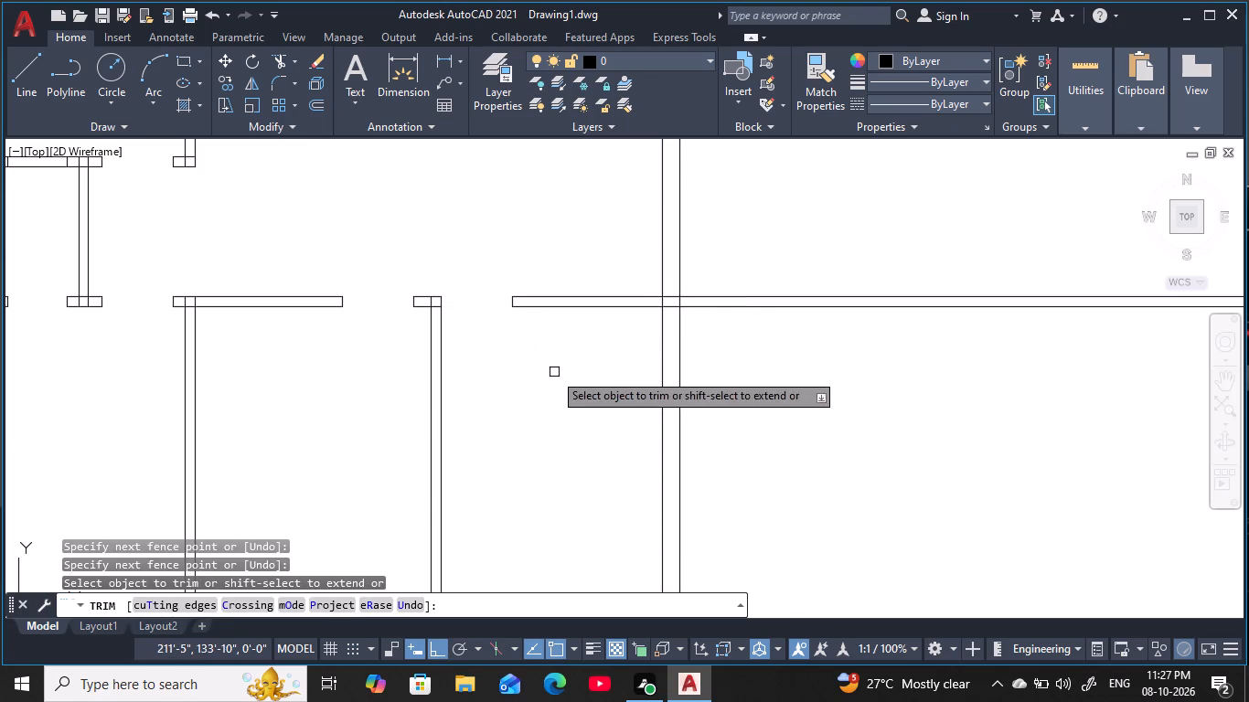
pyautogui.moveTo(508, 364); pyautogui.dragTo(537, 336, button='middle')
pyautogui.scroll(-1, 536, 337)
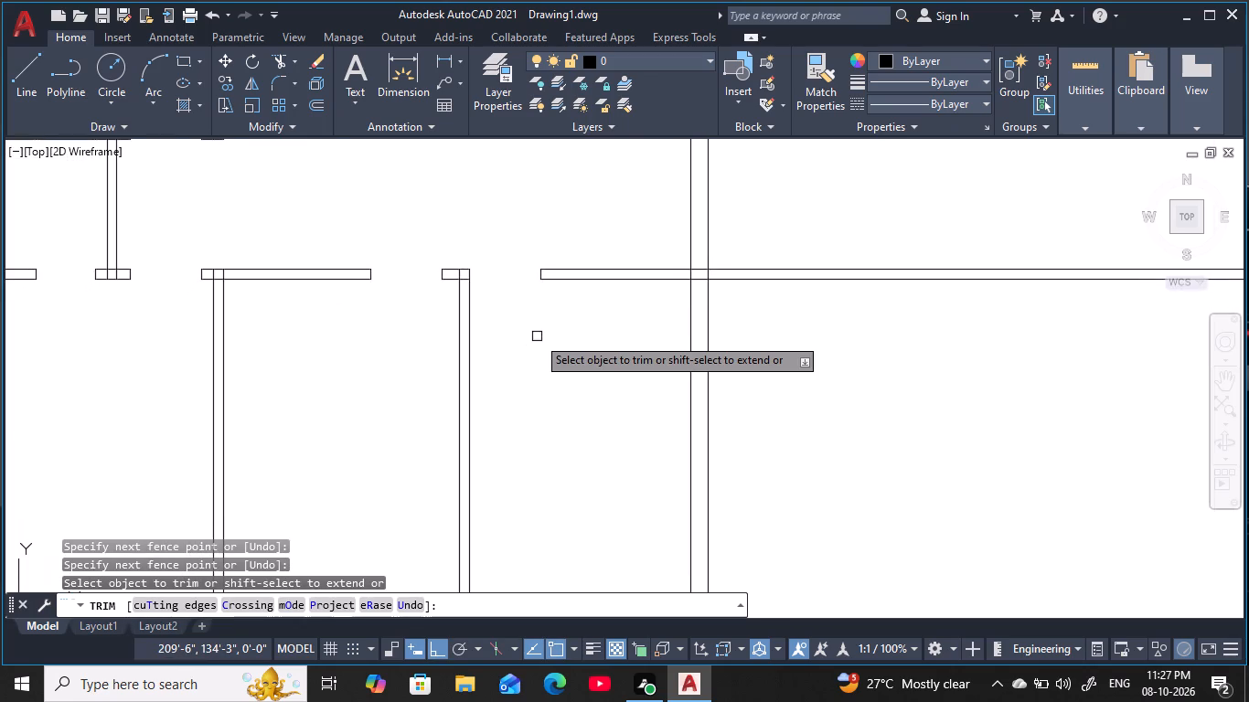
pyautogui.moveTo(523, 340); pyautogui.dragTo(508, 309, button='middle')
pyautogui.press('Escape')
pyautogui.press('Escape')
pyautogui.press('Escape')
pyautogui.press('Escape')
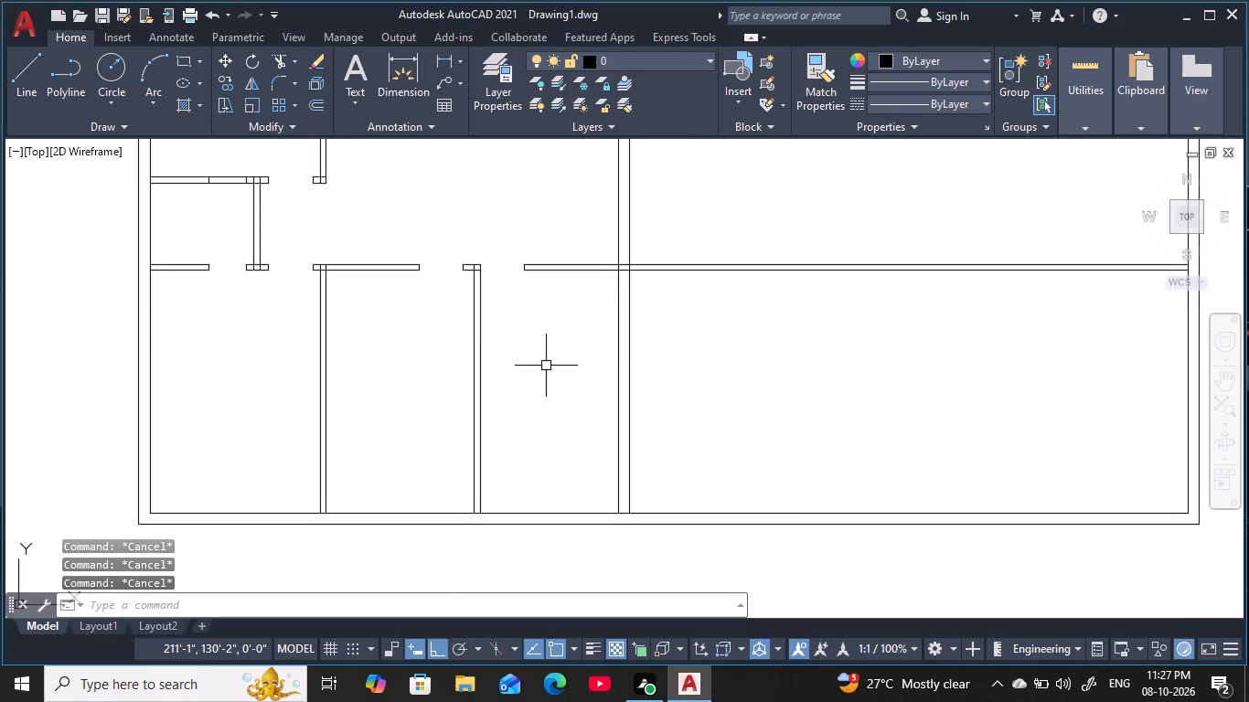
pyautogui.press('Escape')
pyautogui.press('Escape')
pyautogui.press('Escape')
pyautogui.press('Escape')
pyautogui.press('Escape')
pyautogui.press('Escape')
pyautogui.press('Escape')
pyautogui.press('Escape')
pyautogui.press('Escape')
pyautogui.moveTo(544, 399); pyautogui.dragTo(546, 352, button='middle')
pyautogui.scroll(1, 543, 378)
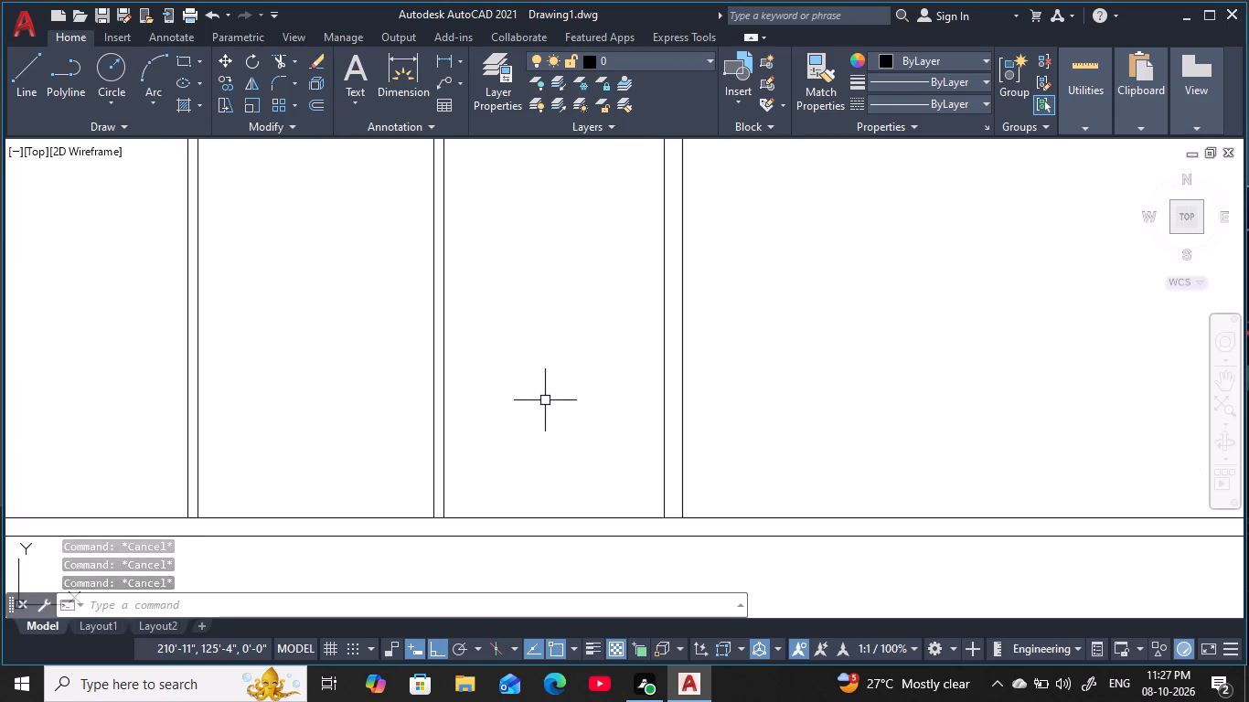
# Extend the inner faces of the third bottom room's two side walls through the bottom wall to its outer face.
pyautogui.press('Escape')
pyautogui.press('Escape')
pyautogui.press('Escape')
pyautogui.moveTo(545, 409); pyautogui.dragTo(550, 364, button='middle')
pyautogui.press('Escape')
pyautogui.scroll(2, 572, 431)
pyautogui.moveTo(571, 428); pyautogui.dragTo(574, 418, button='middle')
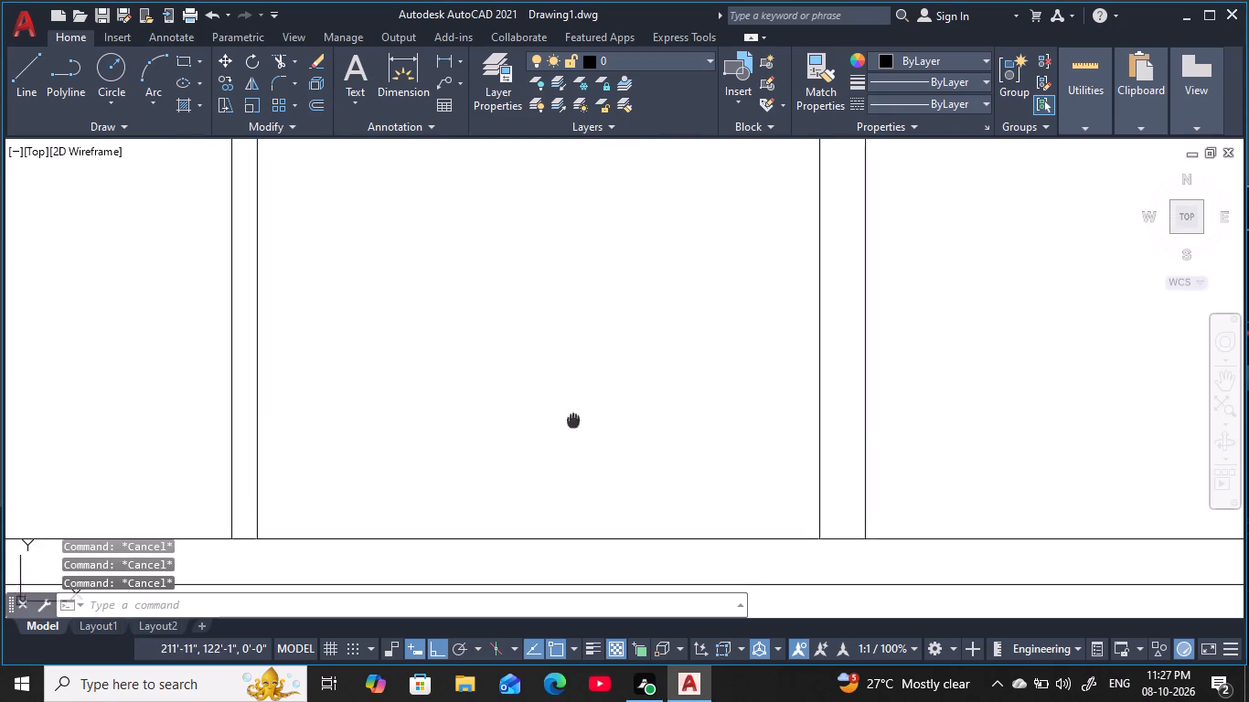
pyautogui.moveTo(574, 418); pyautogui.dragTo(632, 319, button='middle')
pyautogui.press('Escape')
pyautogui.press('Escape')
pyautogui.press('Escape')
pyautogui.press('e')
pyautogui.press('x')
pyautogui.press('space')
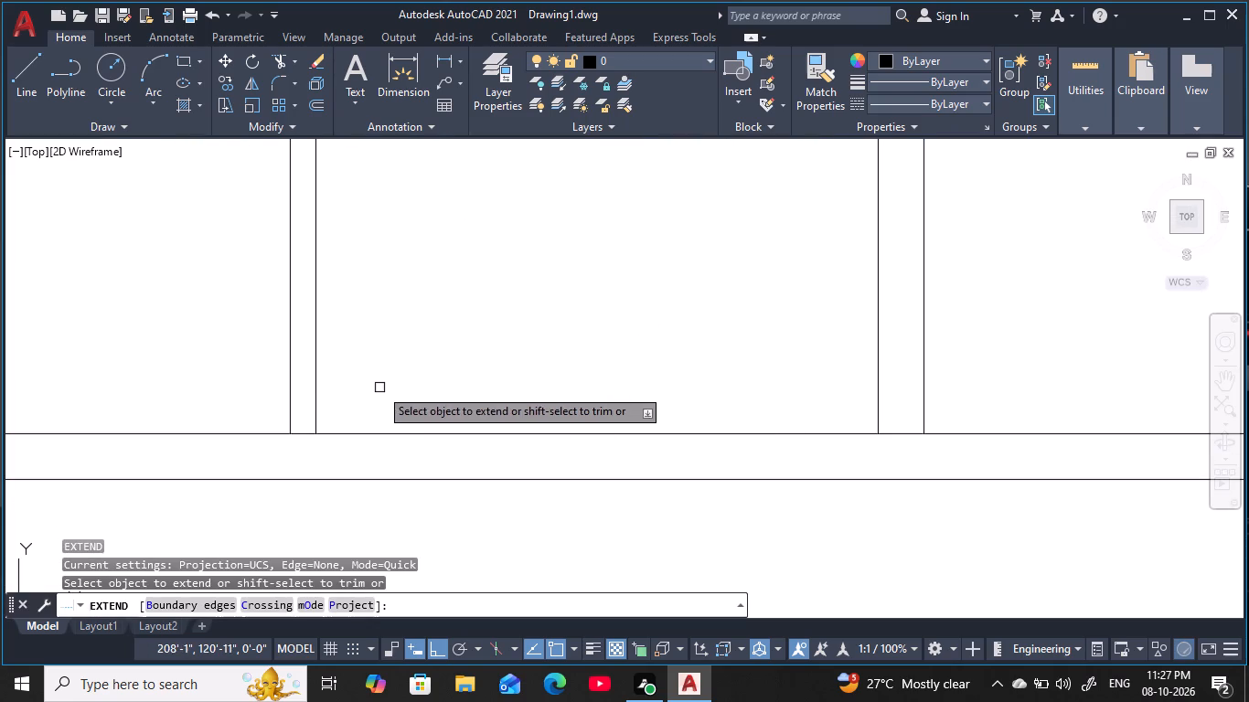
pyautogui.click(316, 406)
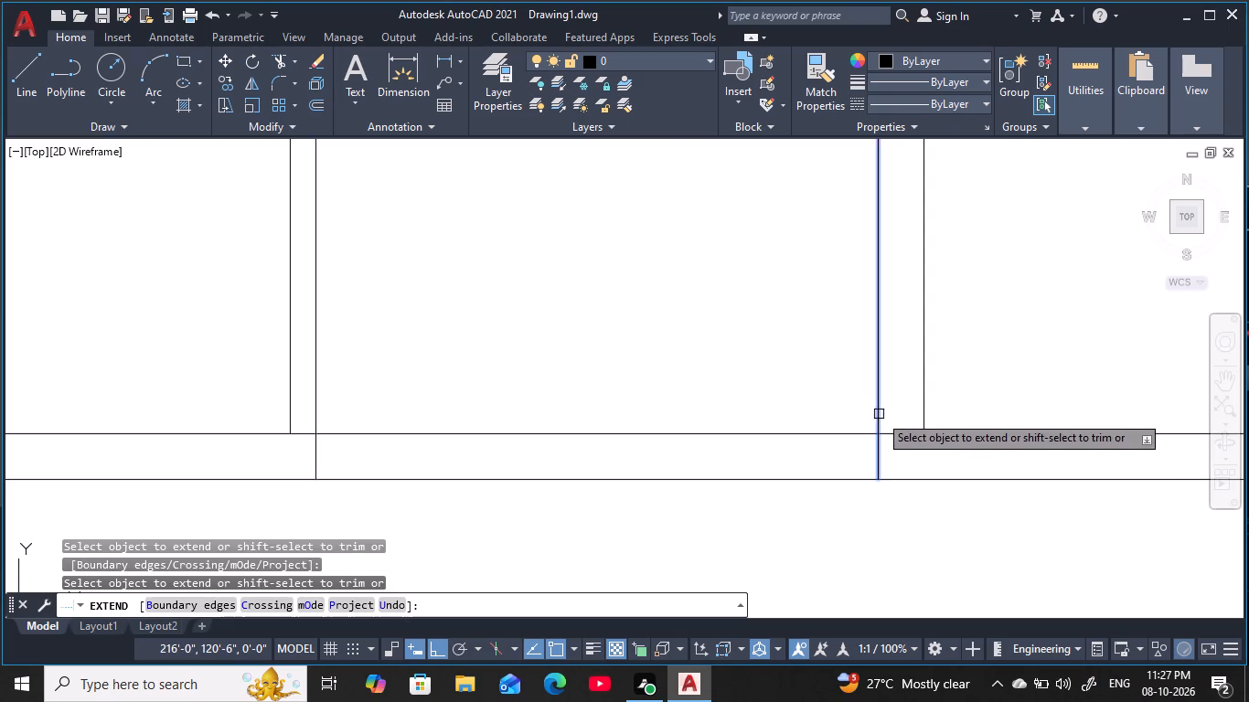
pyautogui.click(879, 414)
pyautogui.press('Escape')
pyautogui.press('Escape')
pyautogui.press('Escape')
pyautogui.press('Escape')
pyautogui.press('Escape')
pyautogui.press('Escape')
# Trim the bottom wall's inner face between the third bottom room's two extended side faces.
pyautogui.press('t')
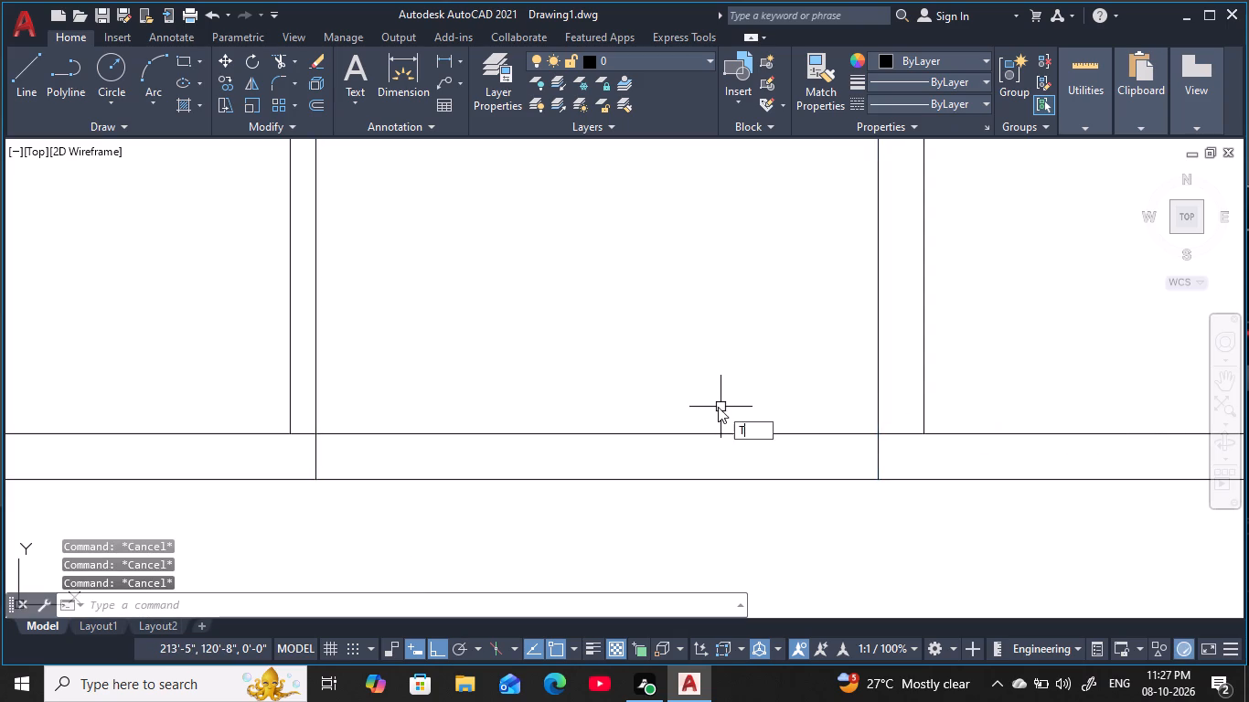
pyautogui.press('r')
pyautogui.press('space')
pyautogui.click(650, 399)
pyautogui.click(643, 448)
pyautogui.moveTo(658, 431); pyautogui.dragTo(669, 380, button='middle')
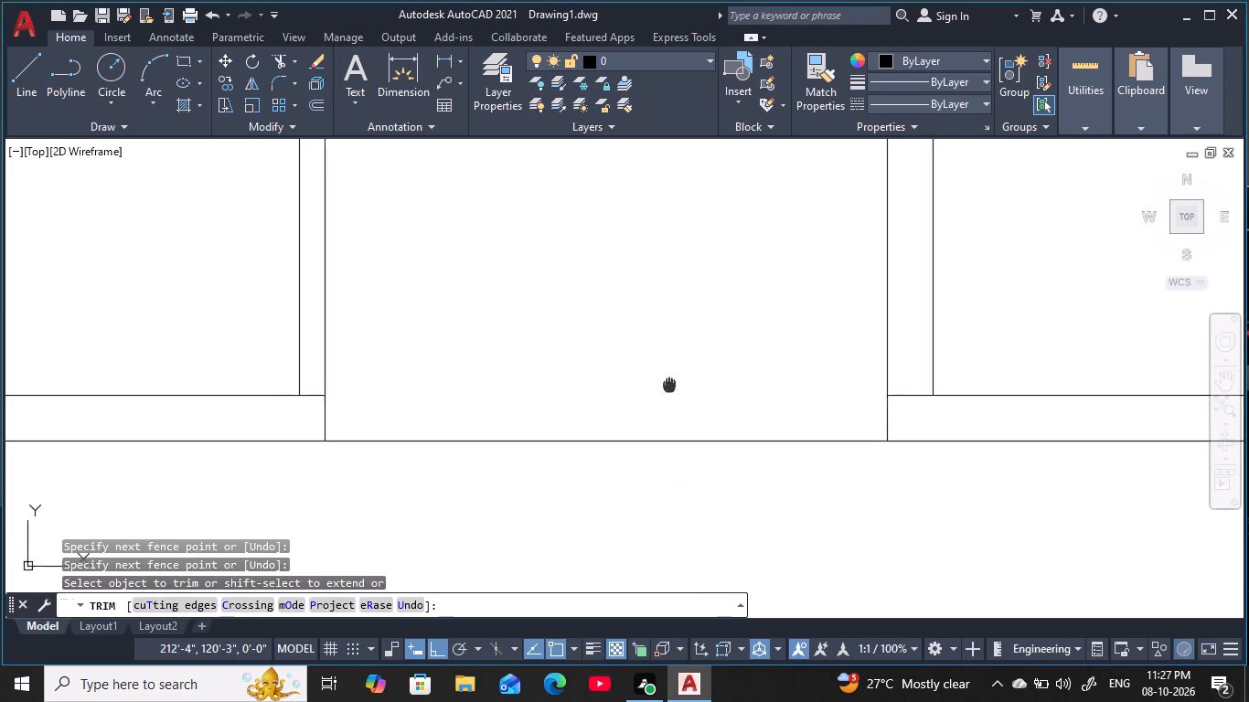
pyautogui.moveTo(669, 380); pyautogui.dragTo(675, 349, button='middle')
pyautogui.press('Escape')
pyautogui.press('Escape')
pyautogui.press('Escape')
pyautogui.press('Escape')
pyautogui.press('Escape')
pyautogui.press('Escape')
# Offset the bottom outer wall line 5" inward at the third bottom room.
pyautogui.press('o')
pyautogui.press('space')
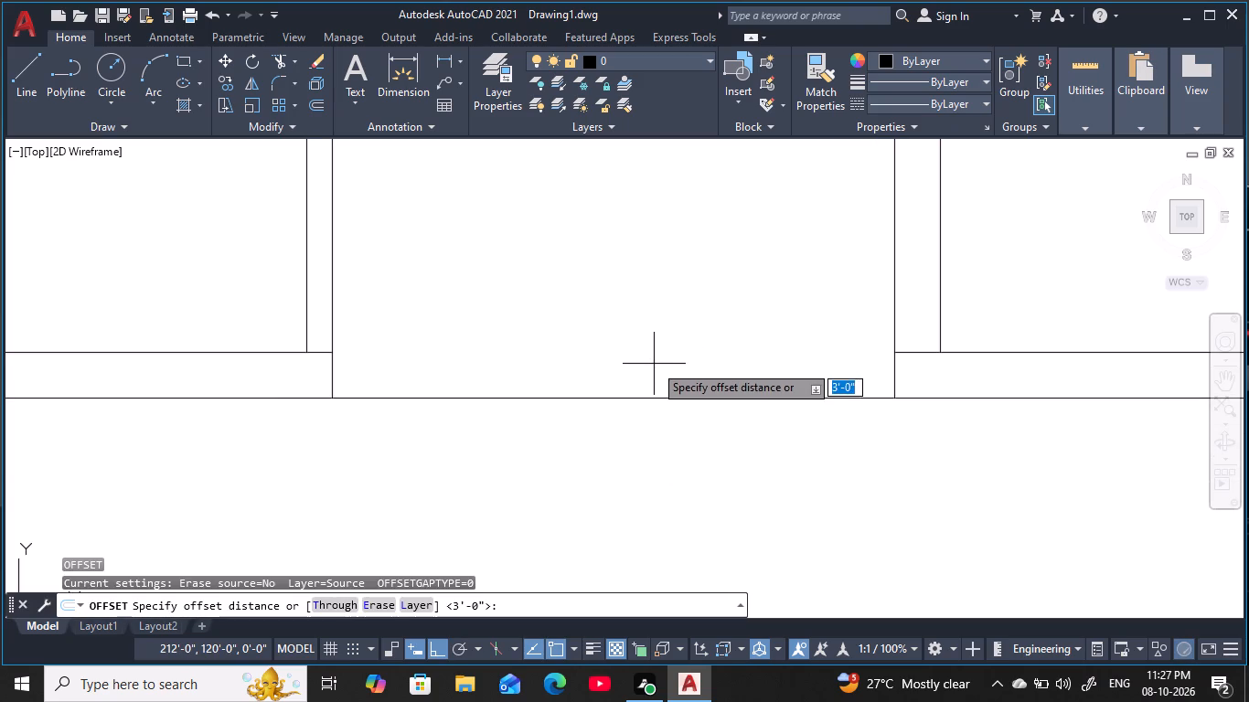
pyautogui.press('5')
pyautogui.press('space')
pyautogui.click(641, 397)
pyautogui.click(648, 320)
pyautogui.press('Escape')
pyautogui.press('Escape')
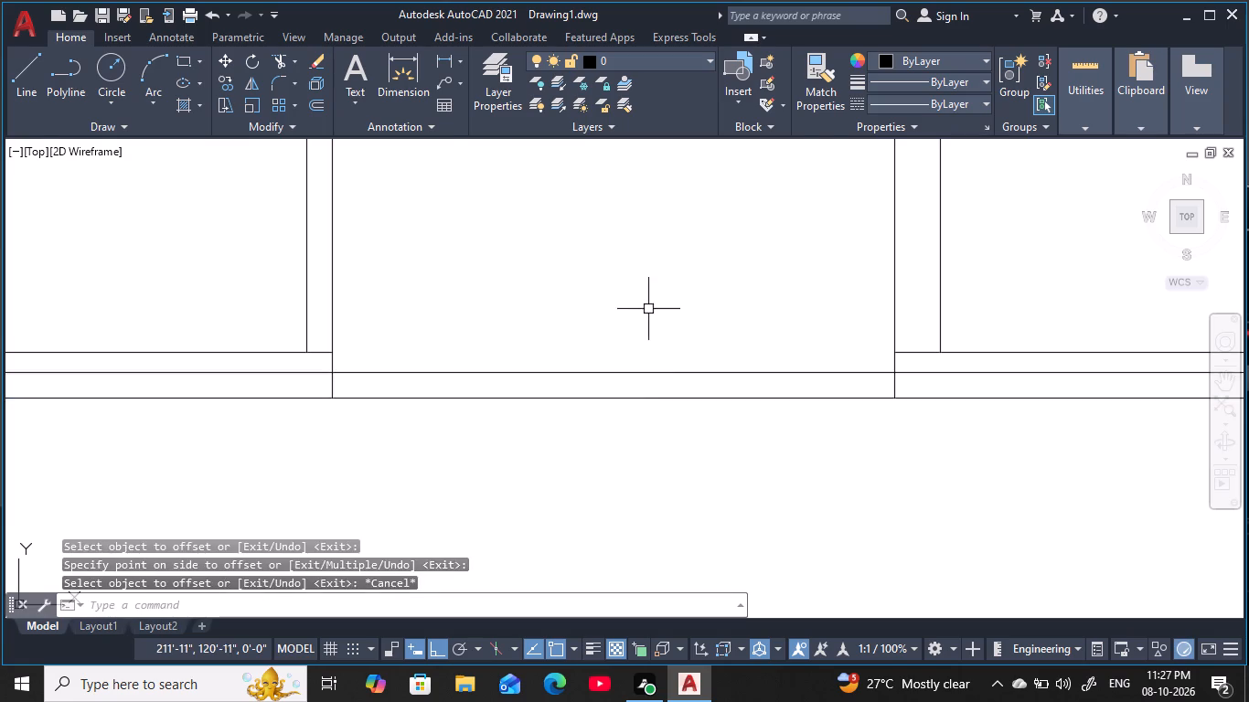
# Trim the 5" offset line on both sides so it spans only the third bottom room's width.
pyautogui.scroll(-2, 651, 307)
pyautogui.moveTo(681, 298); pyautogui.dragTo(702, 293, button='middle')
pyautogui.press('Escape')
pyautogui.press('Escape')
pyautogui.press('Escape')
pyautogui.press('Escape')
pyautogui.press('Escape')
pyautogui.press('Escape')
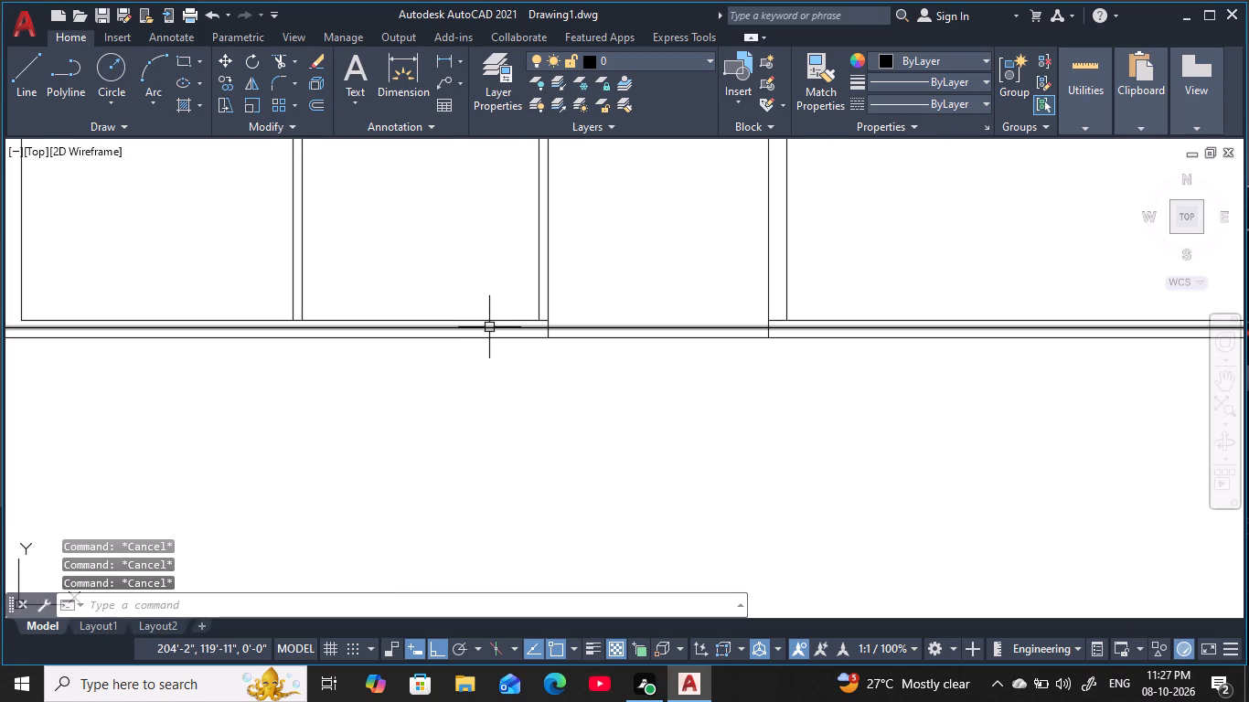
pyautogui.press('Escape')
pyautogui.press('t')
pyautogui.press('r')
pyautogui.press('space')
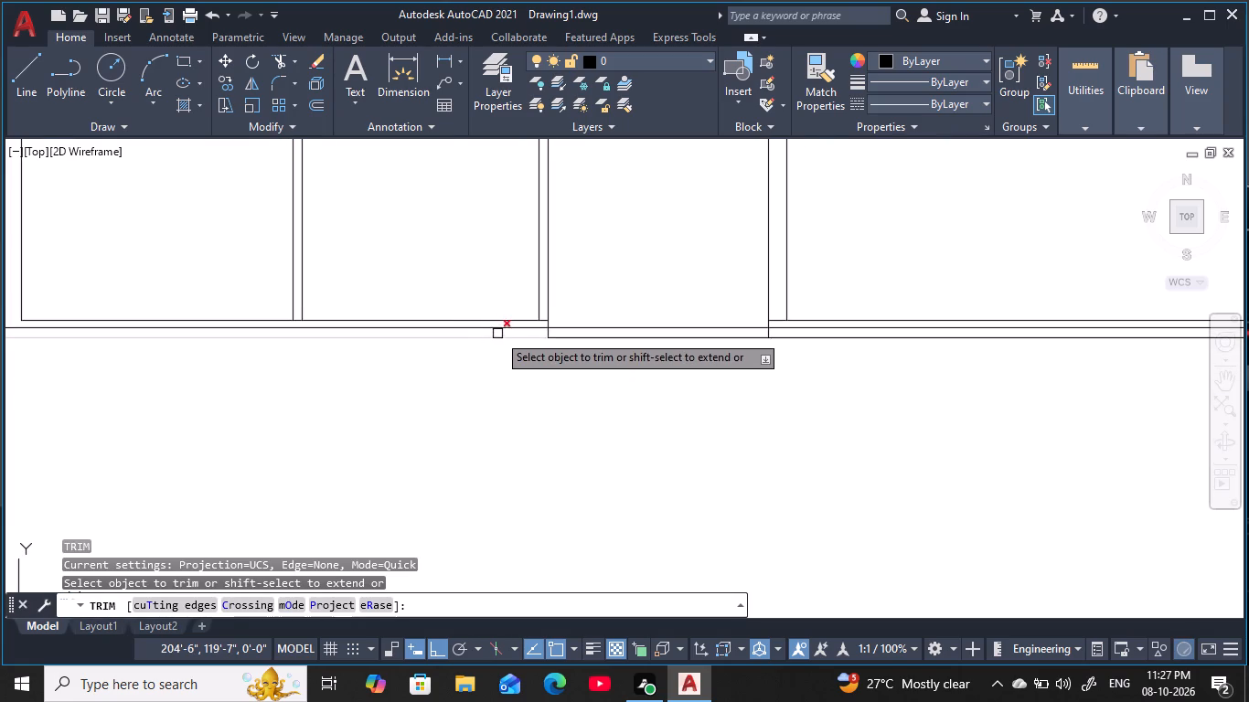
pyautogui.click(500, 328)
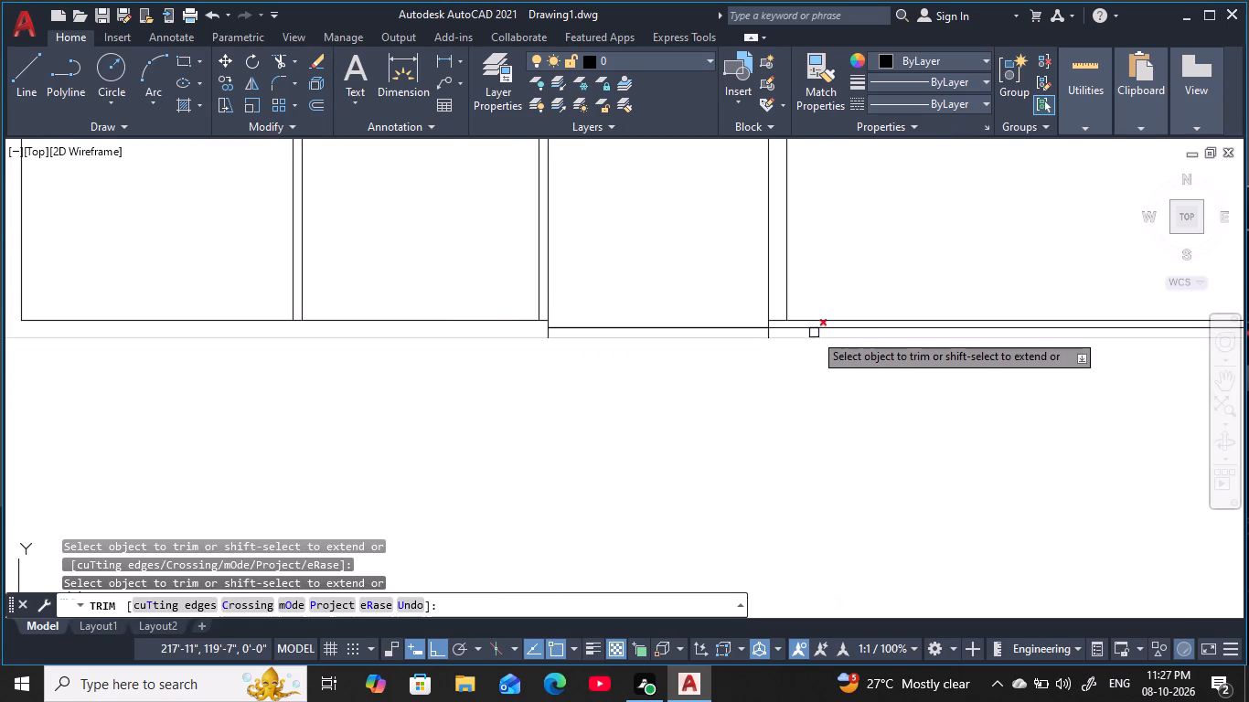
pyautogui.click(810, 329)
# Trim the overlapping wall lines and leftover jamb marks where the upper-left horizontal partition meets the first vertical partition.
pyautogui.scroll(-2, 868, 282)
pyautogui.moveTo(870, 276); pyautogui.dragTo(772, 399, button='middle')
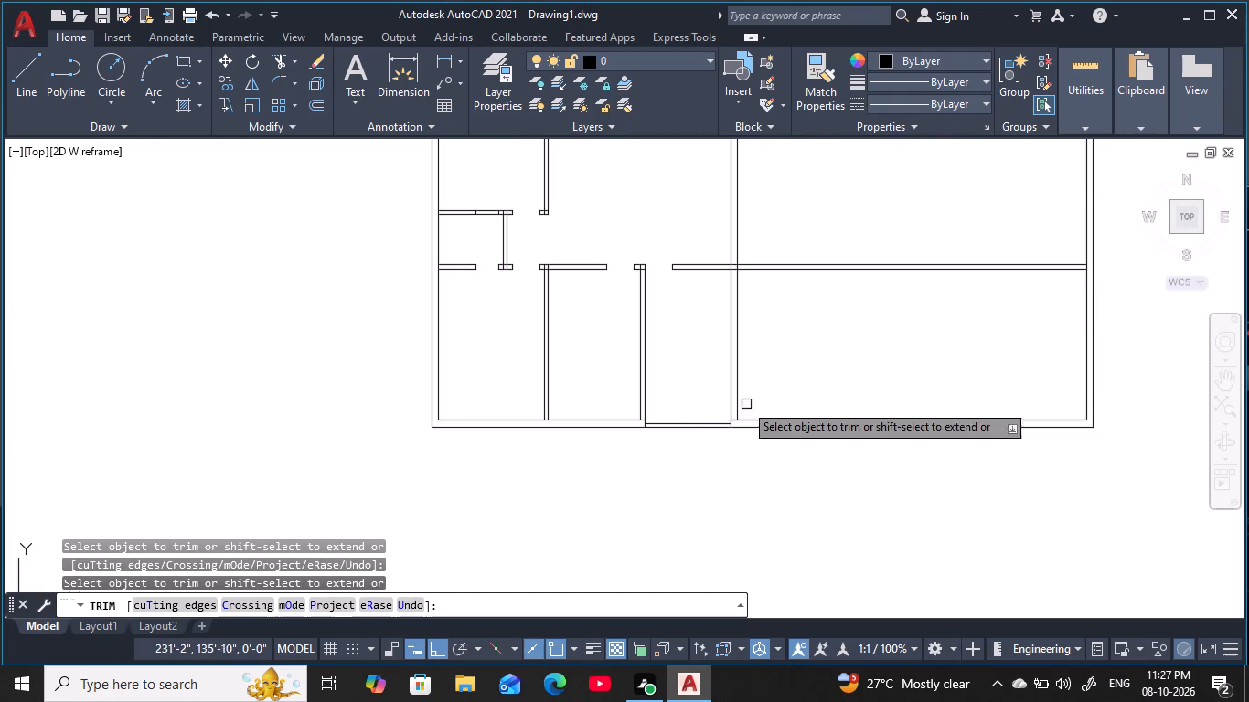
pyautogui.moveTo(671, 347); pyautogui.dragTo(641, 409, button='middle')
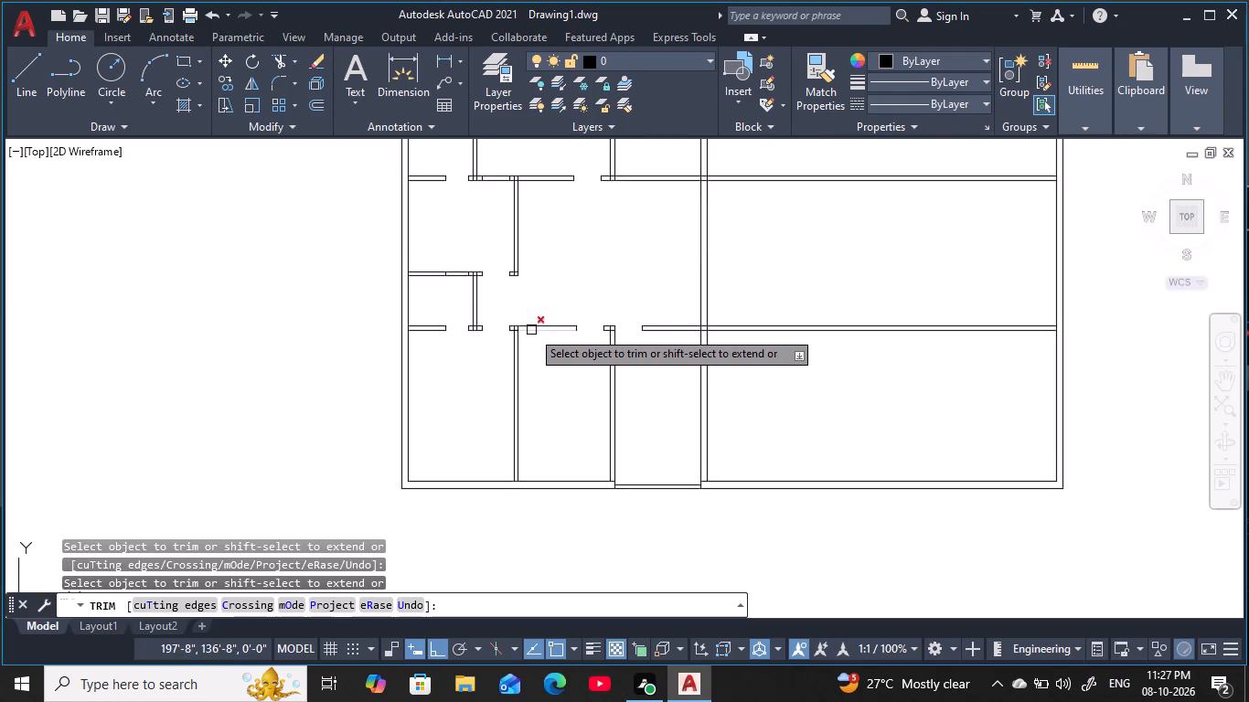
pyautogui.moveTo(566, 253); pyautogui.dragTo(575, 346, button='middle')
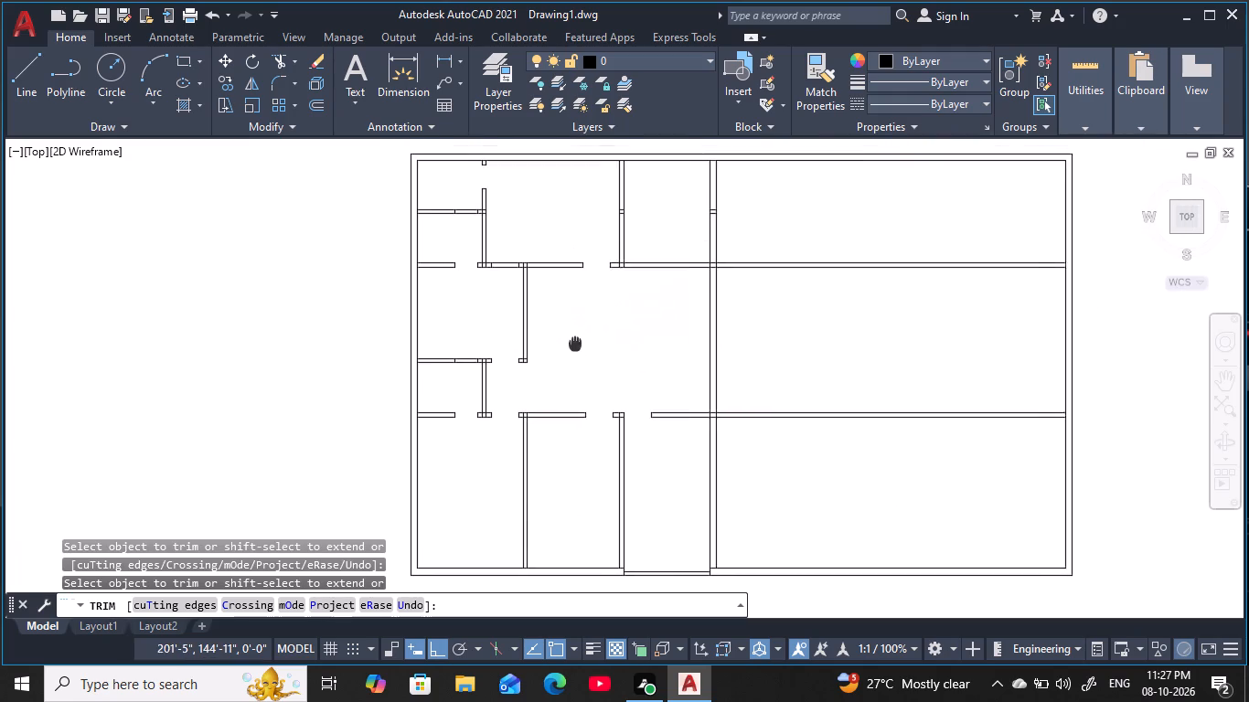
pyautogui.moveTo(575, 346); pyautogui.dragTo(579, 368, button='middle')
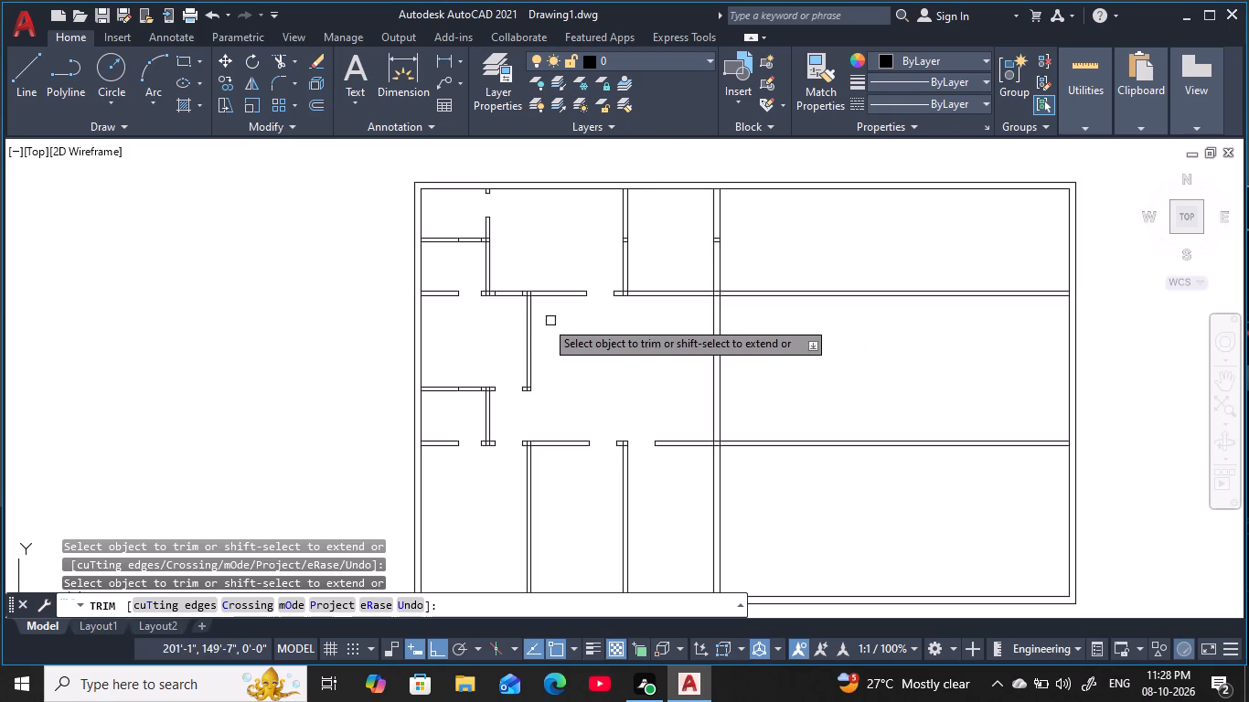
pyautogui.scroll(3, 466, 247)
pyautogui.moveTo(467, 257); pyautogui.dragTo(506, 398, button='middle')
pyautogui.scroll(2, 591, 371)
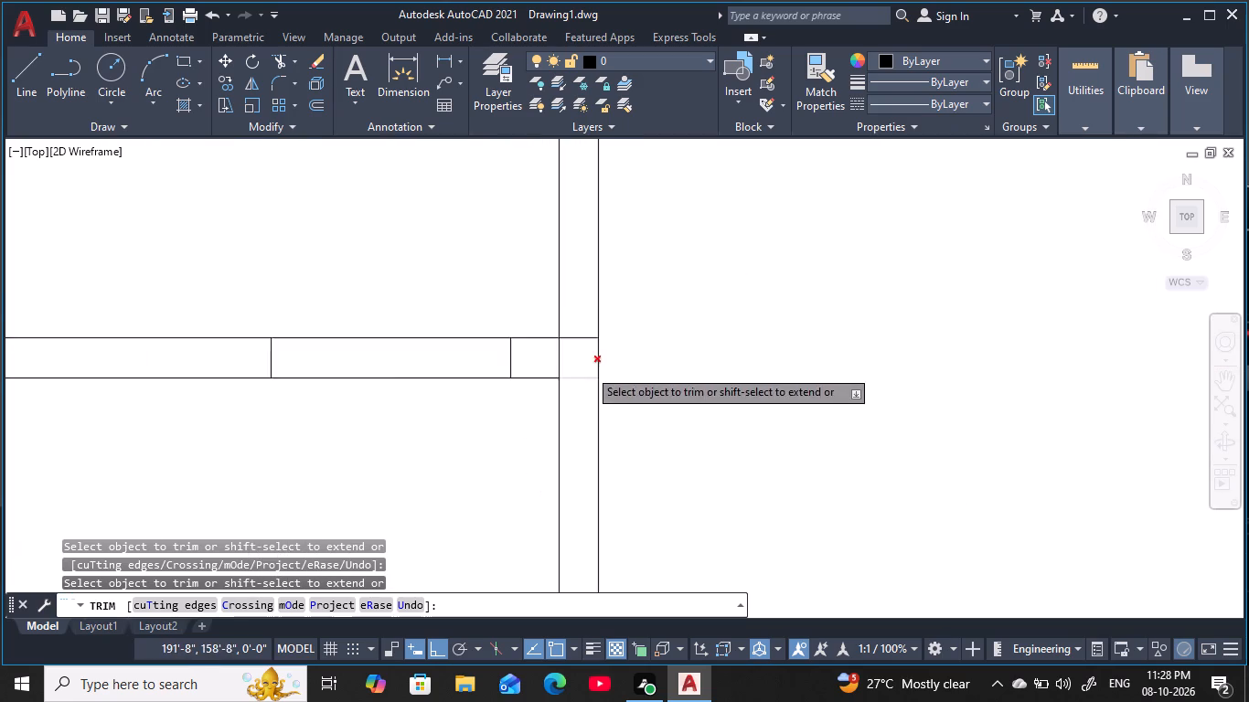
pyautogui.scroll(1, 587, 367)
pyautogui.click(576, 287)
pyautogui.click(587, 416)
pyautogui.click(552, 353)
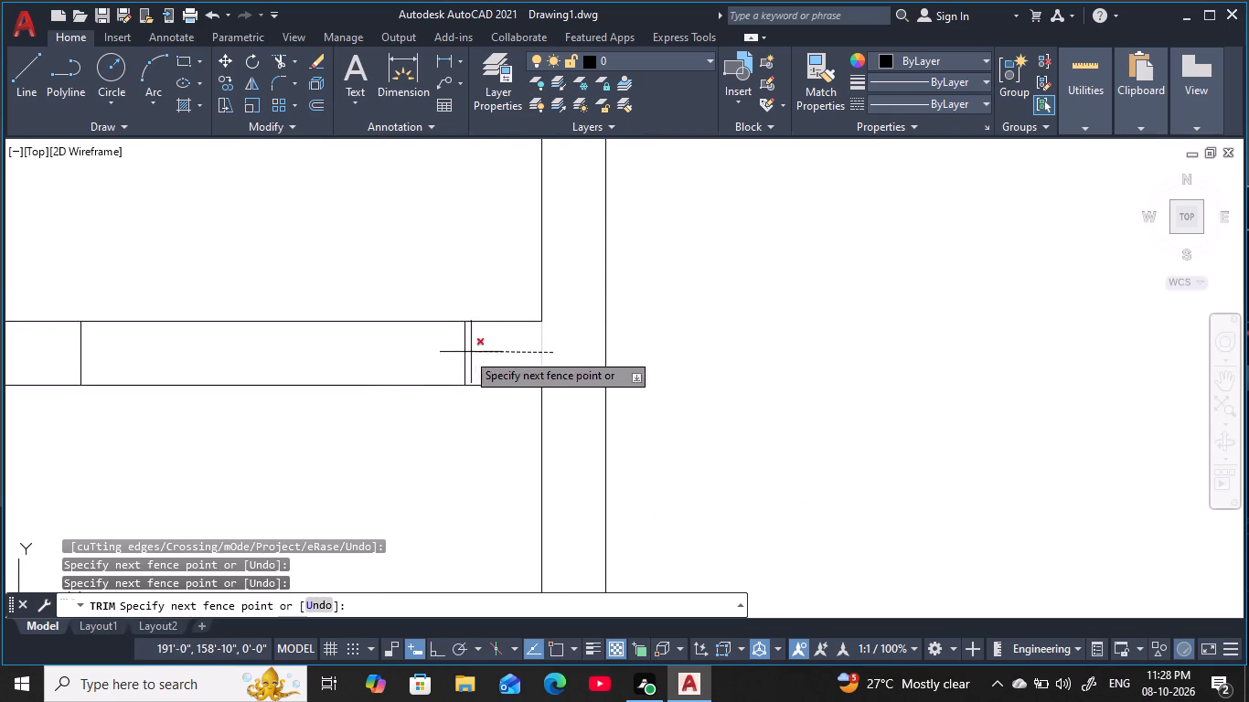
pyautogui.click(59, 351)
pyautogui.scroll(-1, 155, 367)
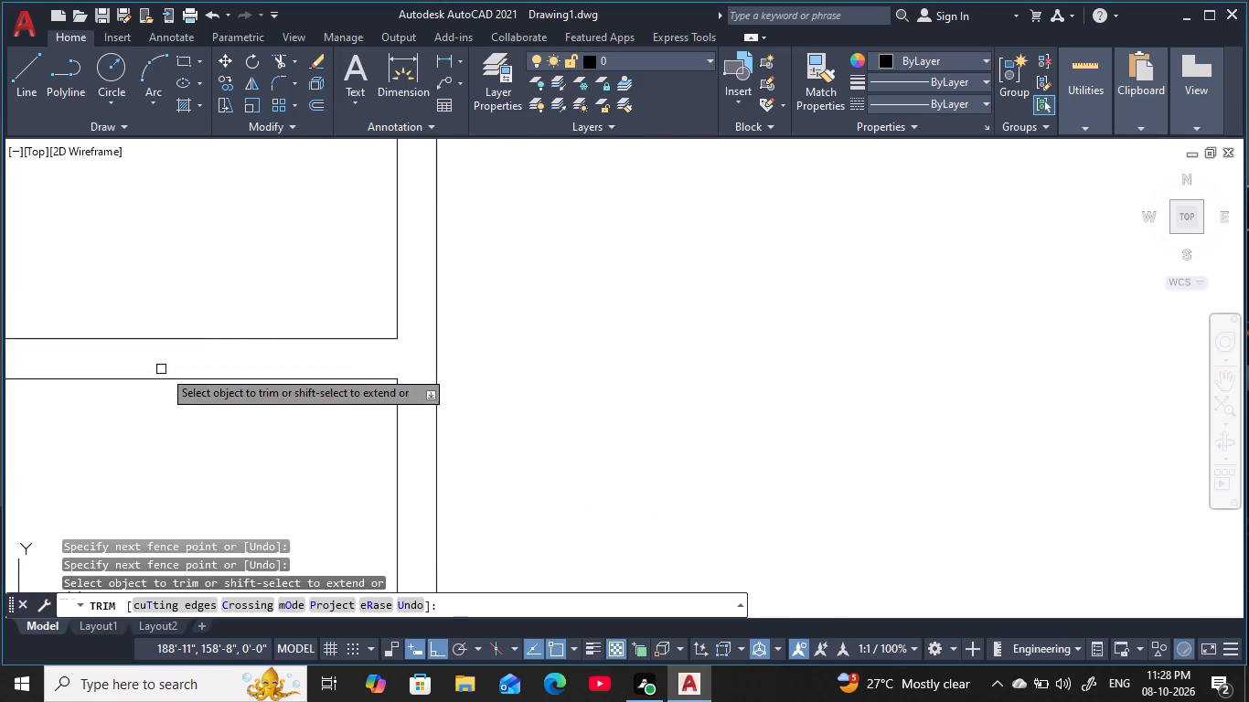
# Trim the crossing lines and leftover jamb mark where the first upper vertical partition meets the upper hall partition.
pyautogui.scroll(-1, 171, 369)
pyautogui.moveTo(206, 367); pyautogui.dragTo(546, 264, button='middle')
pyautogui.moveTo(438, 481); pyautogui.dragTo(543, 186, button='middle')
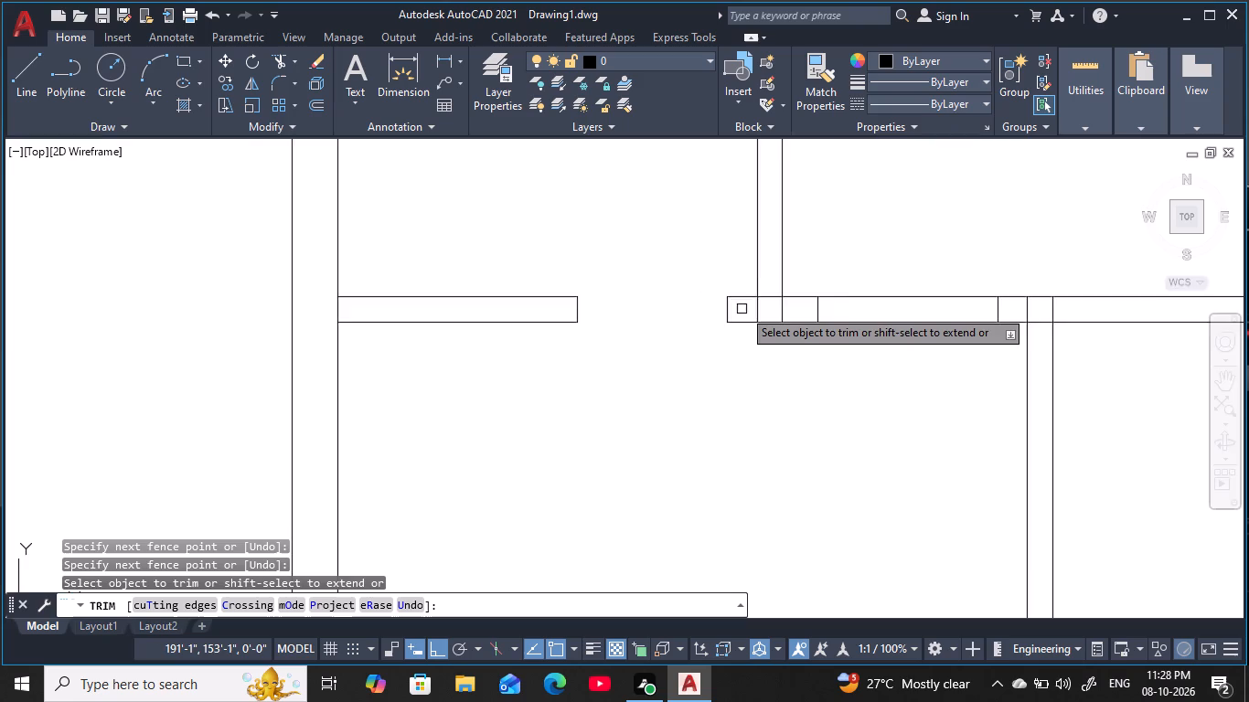
pyautogui.scroll(3, 745, 305)
pyautogui.moveTo(762, 306); pyautogui.dragTo(596, 325, button='middle')
pyautogui.click(690, 262)
pyautogui.moveTo(701, 358); pyautogui.dragTo(723, 347)
pyautogui.click(775, 337)
pyautogui.click(563, 342)
pyautogui.click(925, 352)
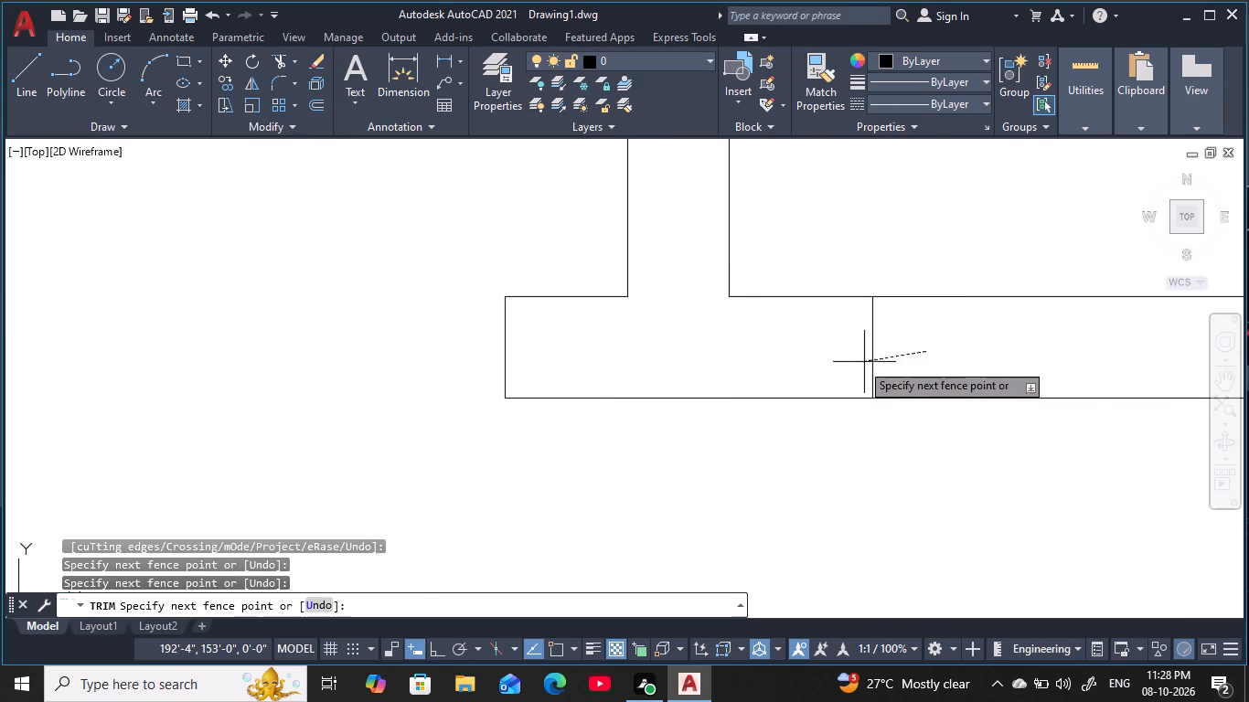
pyautogui.click(818, 361)
# Trim the crossing lines and jamb mark where the middle-left room's right partition meets the upper hall partition.
pyautogui.scroll(-6, 858, 356)
pyautogui.scroll(5, 934, 363)
pyautogui.moveTo(795, 316); pyautogui.dragTo(793, 315)
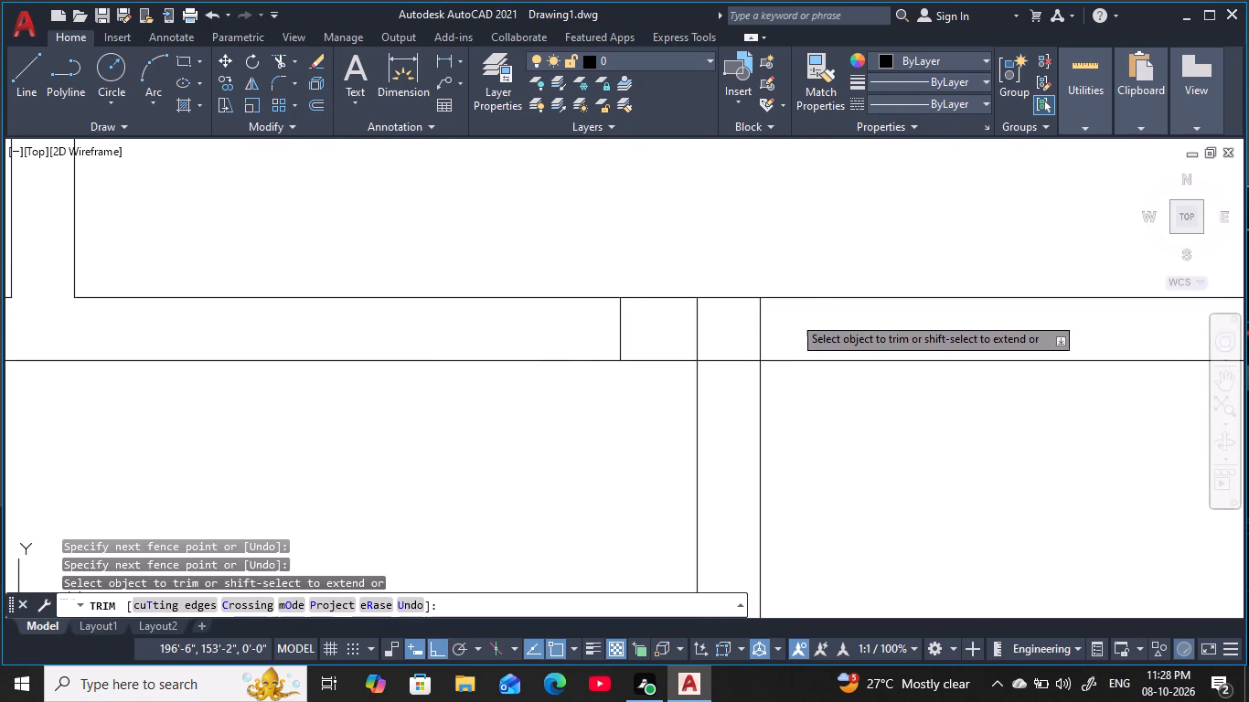
pyautogui.moveTo(793, 315); pyautogui.dragTo(787, 315)
pyautogui.click(569, 314)
pyautogui.click(714, 346)
pyautogui.click(733, 407)
pyautogui.scroll(-4, 765, 415)
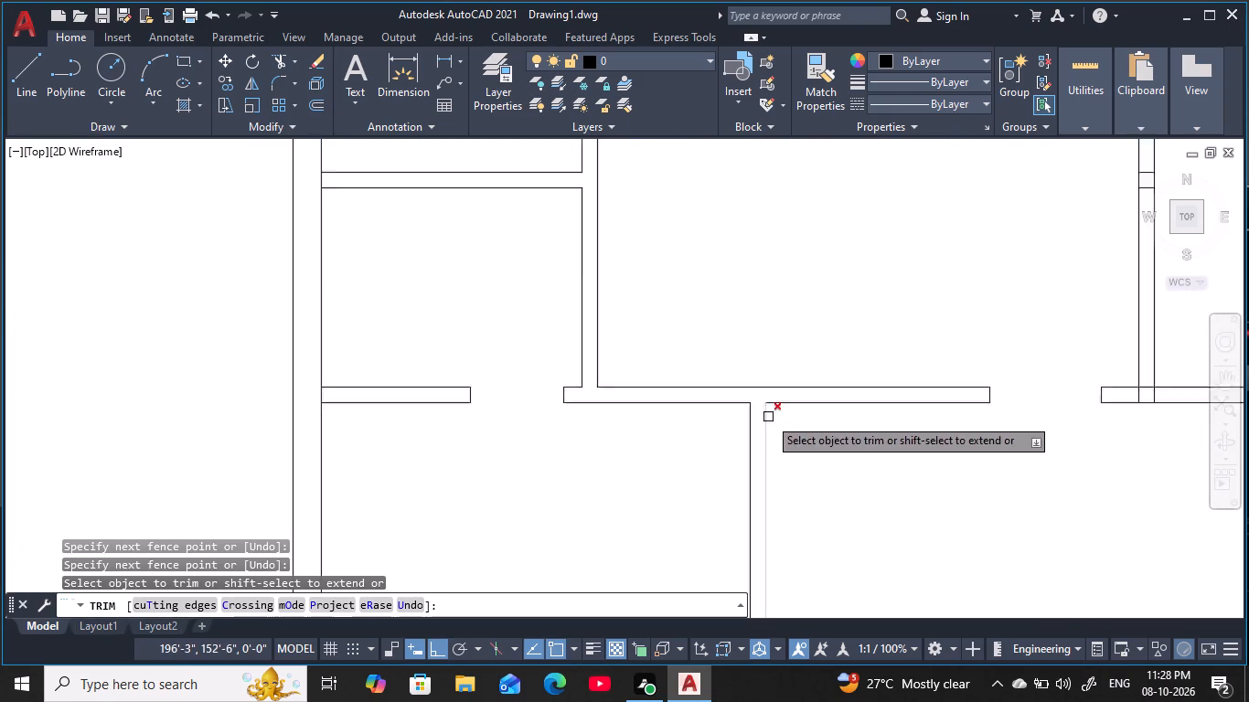
# Trim the overlapping lines where the third top room's left partition meets the upper hall partition.
pyautogui.scroll(-2, 768, 417)
pyautogui.moveTo(881, 446); pyautogui.dragTo(790, 459, button='middle')
pyautogui.scroll(6, 834, 430)
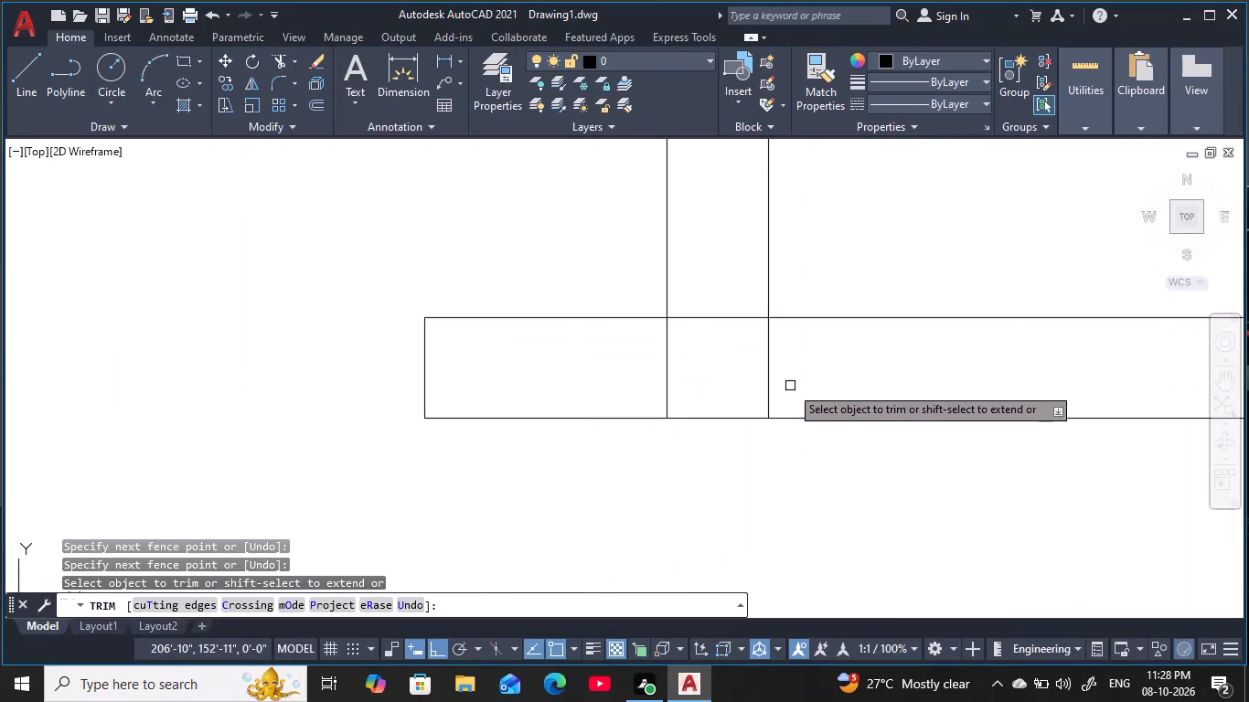
pyautogui.click(797, 367)
pyautogui.click(592, 361)
pyautogui.click(706, 362)
pyautogui.click(720, 282)
pyautogui.scroll(-3, 726, 295)
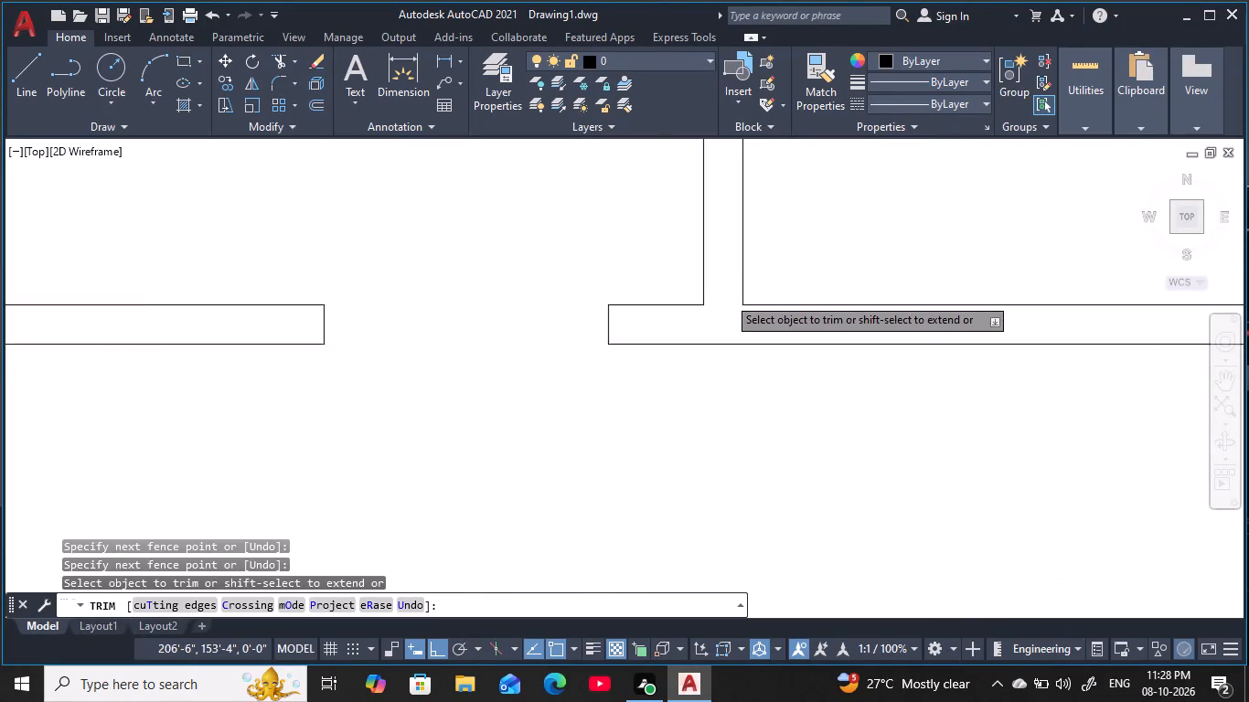
pyautogui.scroll(-2, 727, 296)
pyautogui.press('Escape')
pyautogui.press('Escape')
pyautogui.press('Escape')
pyautogui.press('Escape')
# Draw a line about 9'4" long across the third top room along its bottom partition's upper face.
pyautogui.moveTo(826, 245); pyautogui.dragTo(699, 334, button='middle')
pyautogui.press('Escape')
pyautogui.press('Escape')
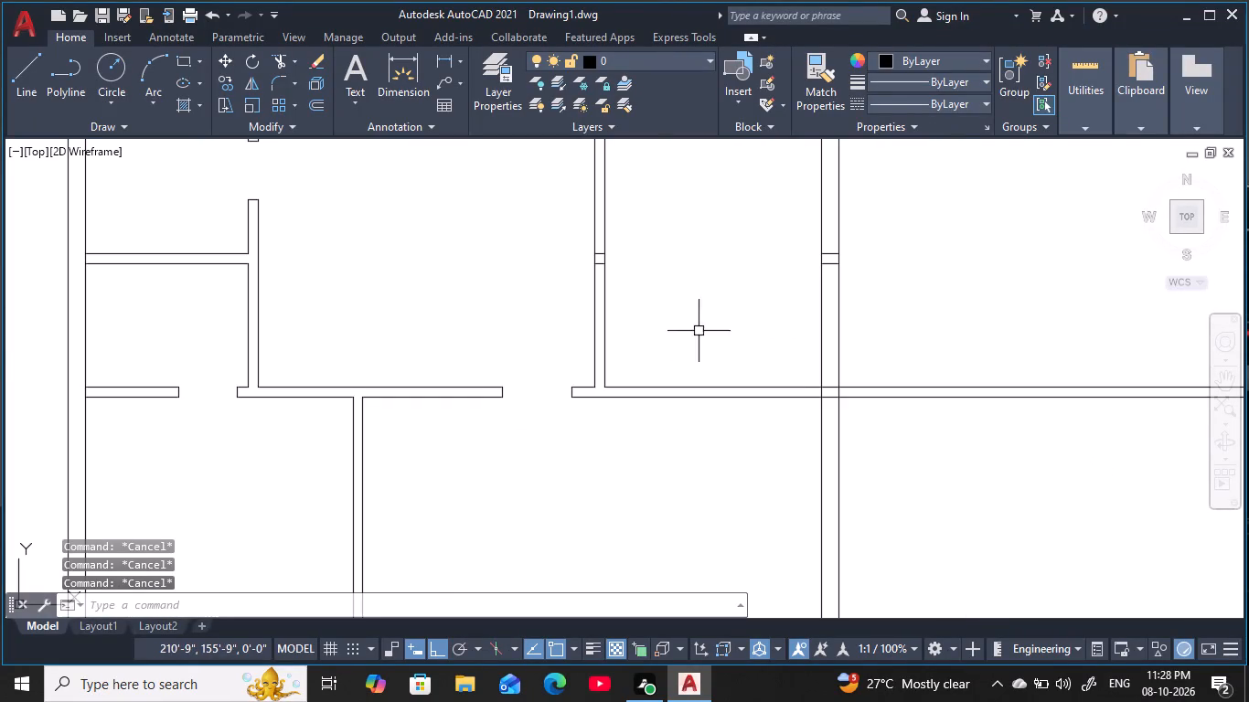
pyautogui.press('Escape')
pyautogui.moveTo(728, 354); pyautogui.dragTo(682, 310, button='middle')
pyautogui.press('Escape')
pyautogui.press('Escape')
pyautogui.press('Escape')
pyautogui.press('l')
pyautogui.press('space')
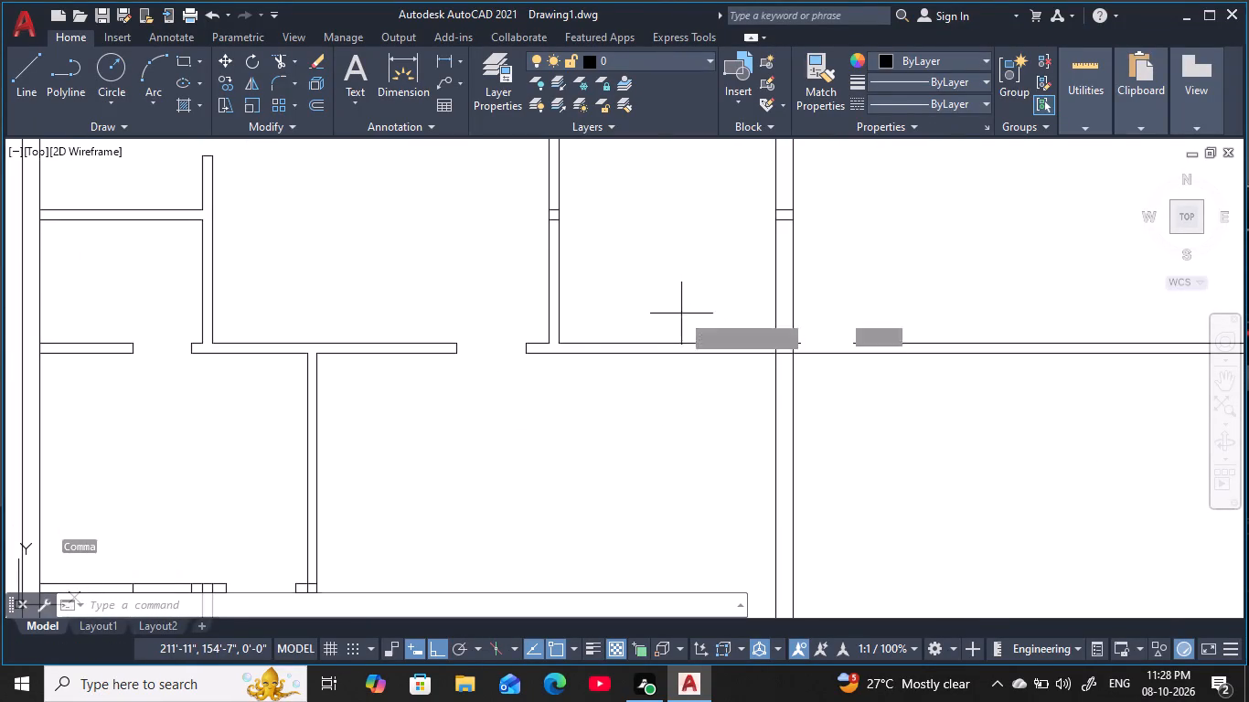
pyautogui.click(561, 343)
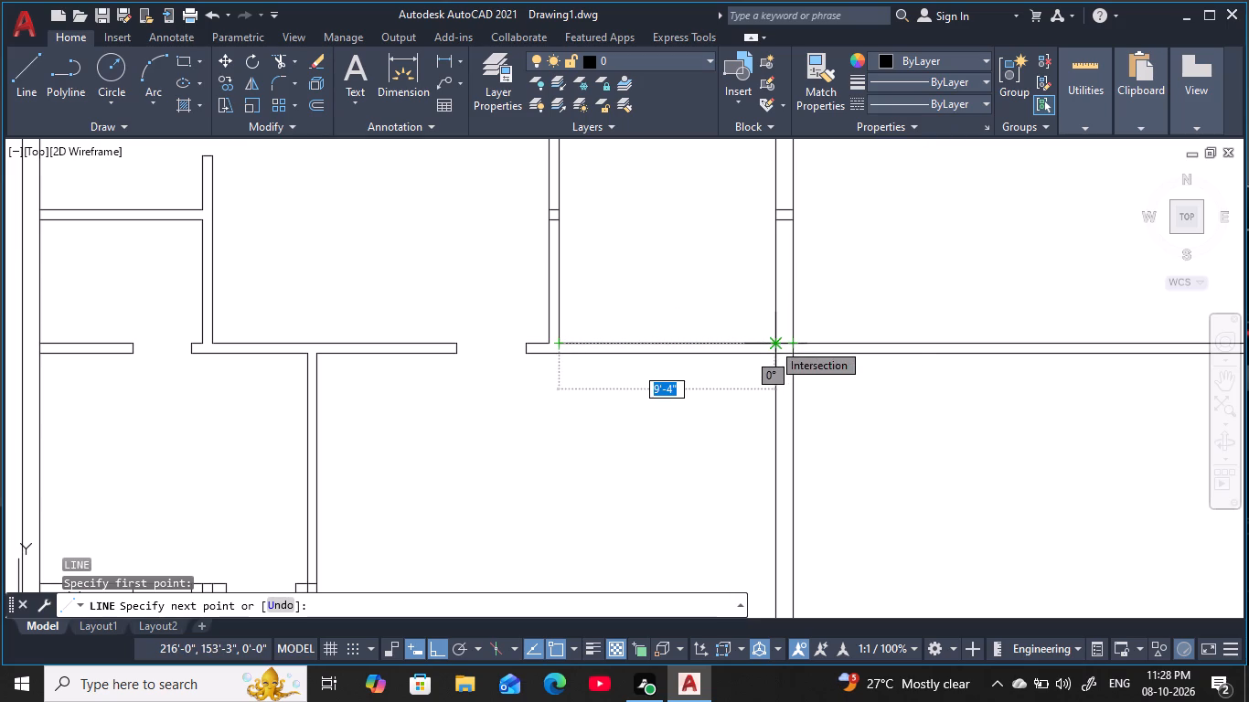
pyautogui.click(772, 342)
pyautogui.press('Escape')
pyautogui.press('Escape')
pyautogui.press('Escape')
pyautogui.press('Escape')
pyautogui.press('Escape')
# Draw a vertical guide line from that line's midpoint down across the partition into the central hall.
pyautogui.press('l')
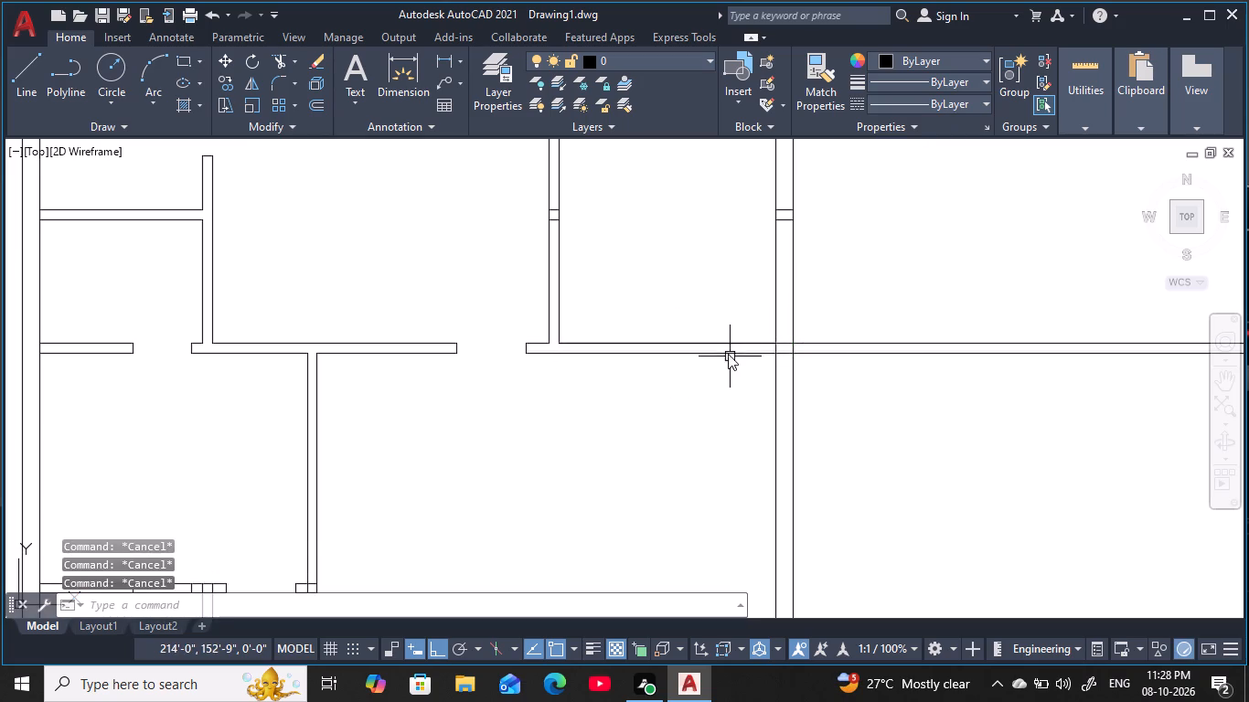
pyautogui.press('space')
pyautogui.click(667, 343)
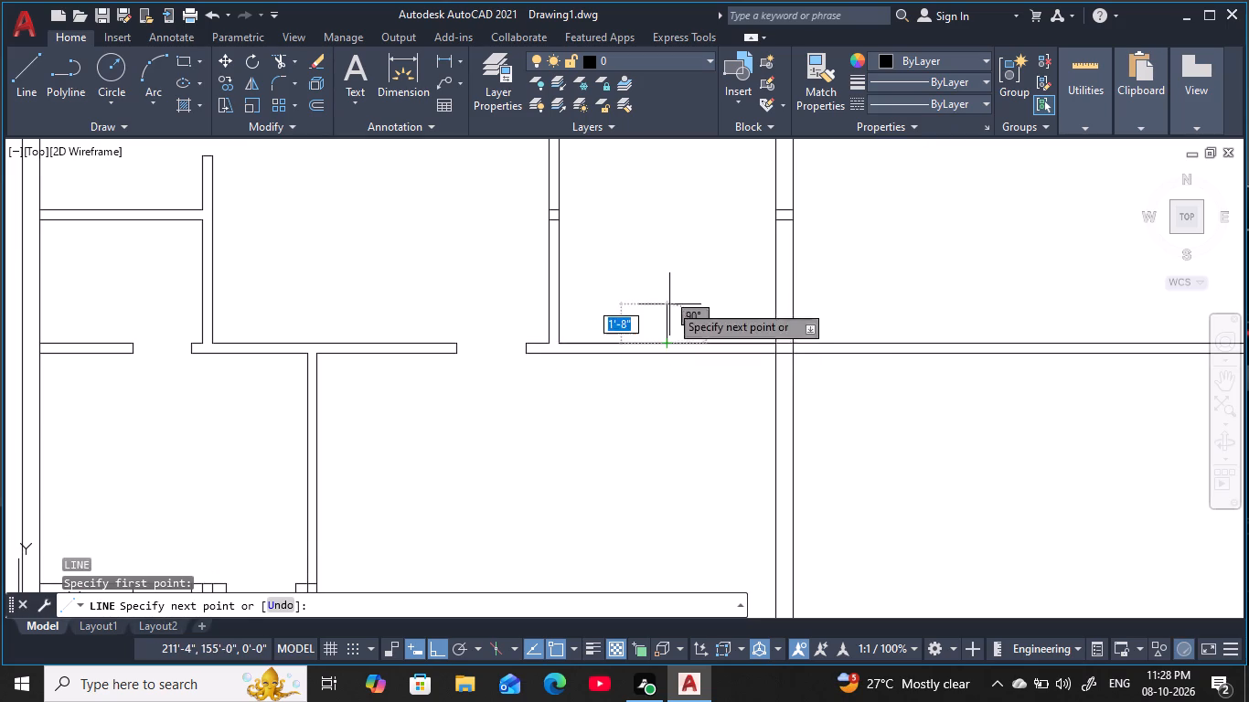
pyautogui.click(677, 444)
pyautogui.press('Escape')
pyautogui.press('Escape')
pyautogui.press('Escape')
pyautogui.press('Escape')
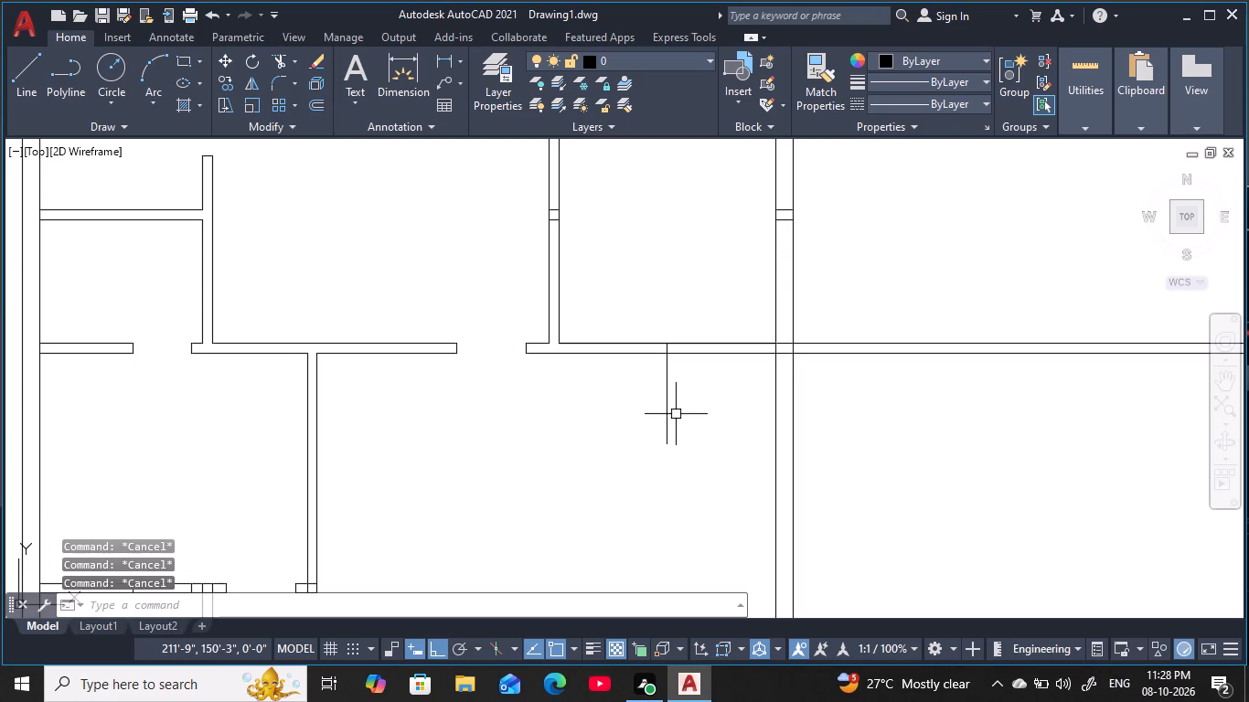
pyautogui.press('Escape')
pyautogui.press('Escape')
pyautogui.press('Escape')
pyautogui.press('Escape')
pyautogui.press('Escape')
# Offset the vertical midpoint guide 1'9" to each side.
pyautogui.press('o')
pyautogui.press('space')
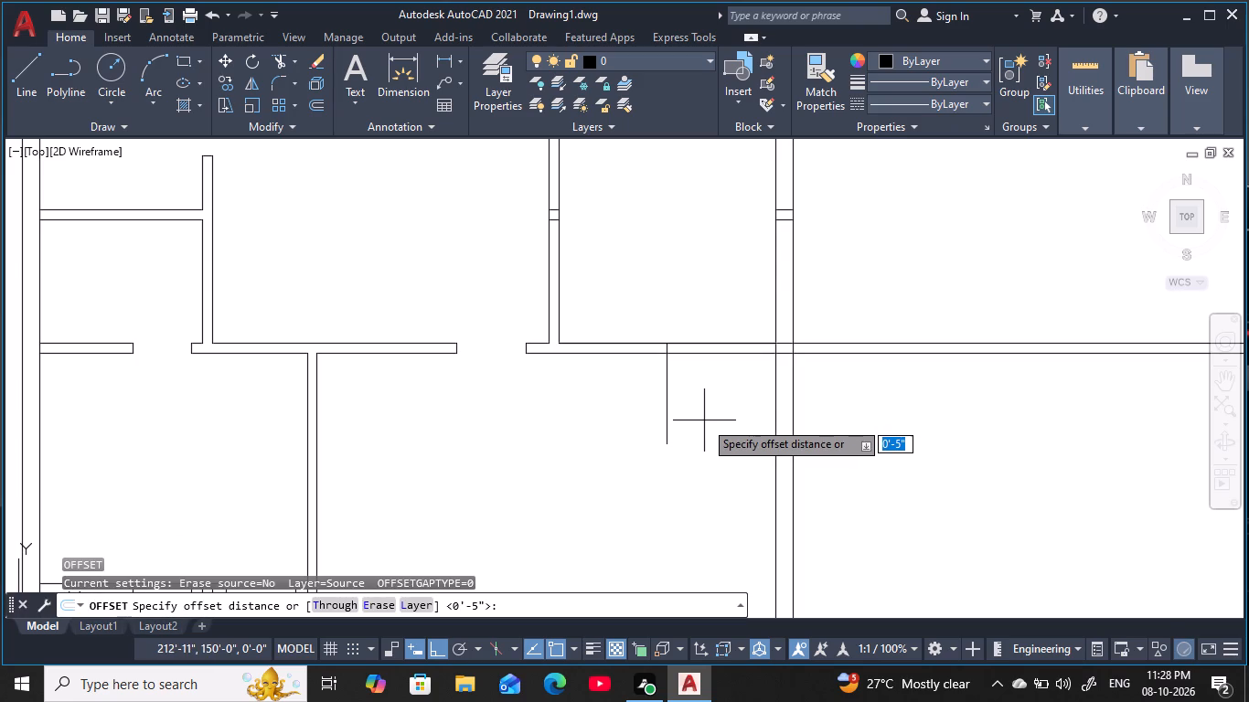
pyautogui.press('1')
pyautogui.press("'")
pyautogui.press('9')
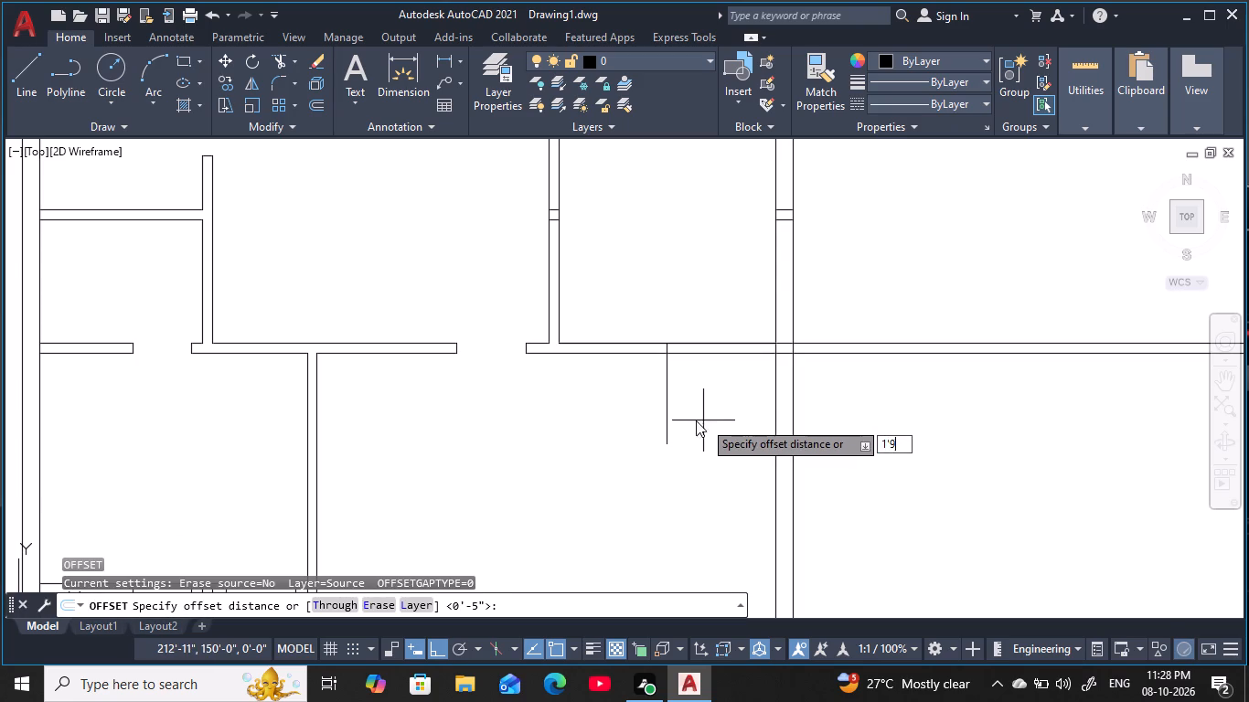
pyautogui.press('space')
pyautogui.click(668, 387)
pyautogui.click(726, 390)
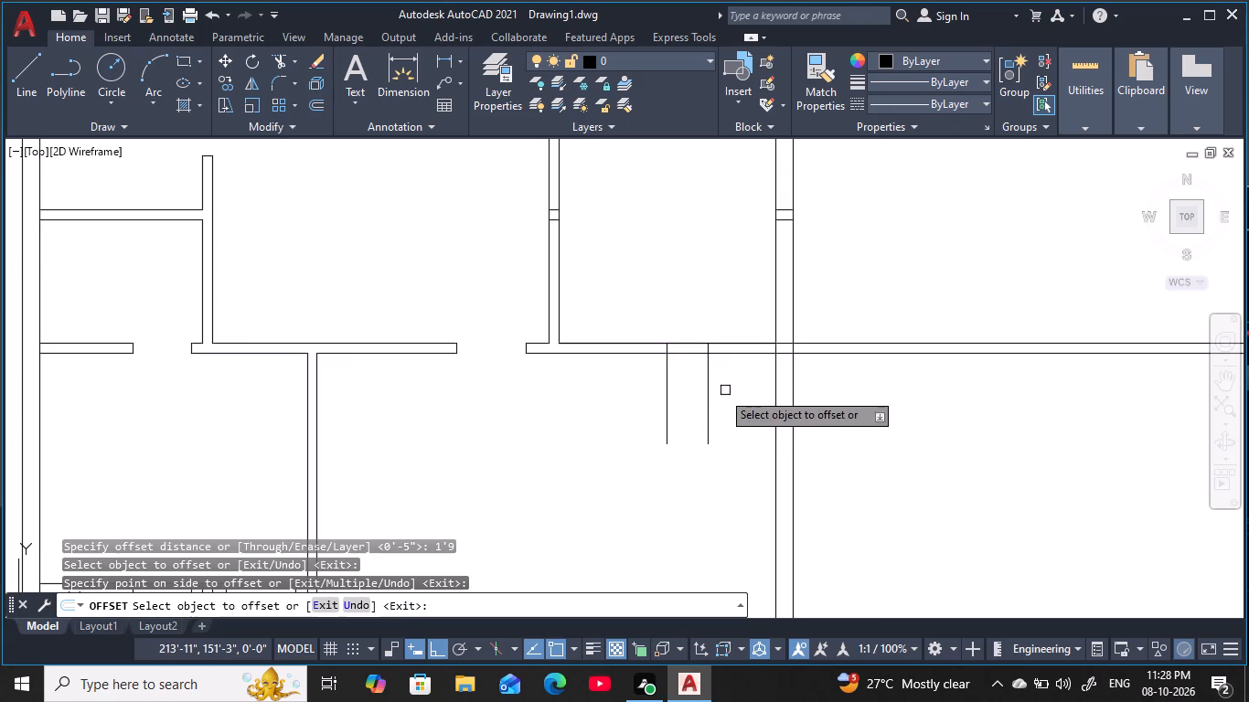
pyautogui.click(667, 401)
pyautogui.click(562, 412)
pyautogui.press('Escape')
pyautogui.press('Escape')
pyautogui.press('Escape')
pyautogui.press('Escape')
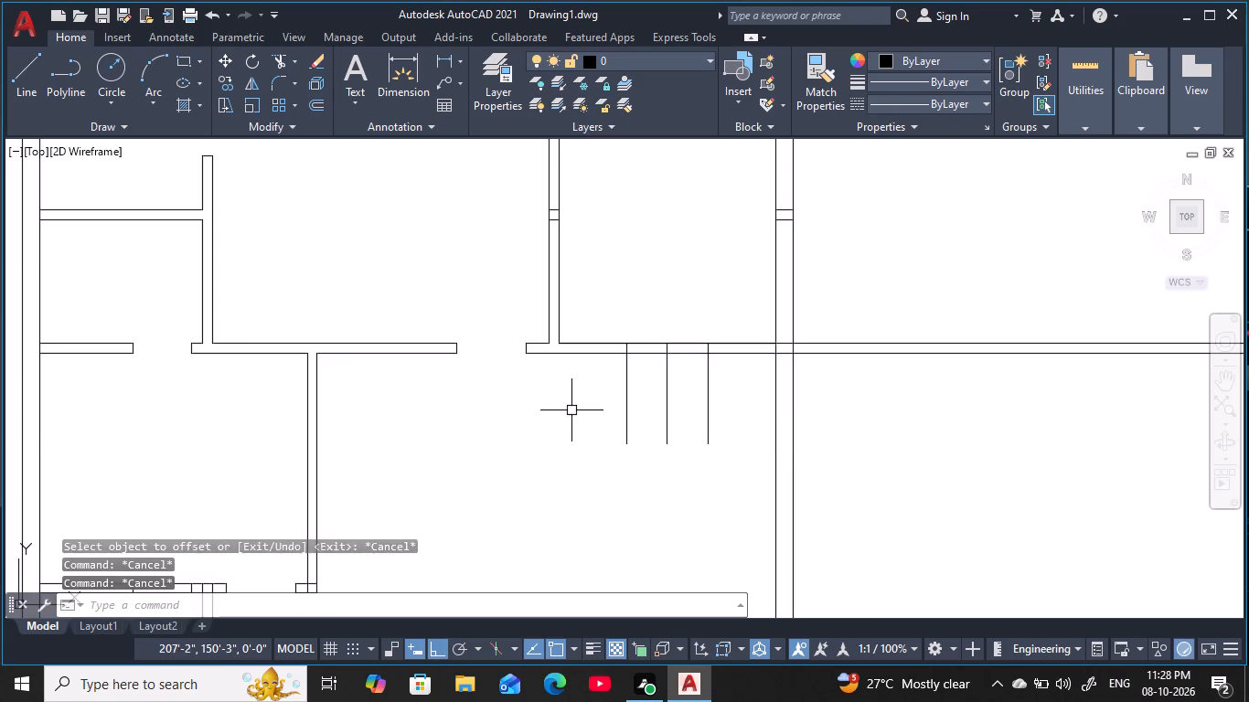
pyautogui.press('Escape')
pyautogui.press('Escape')
# Trim the excess guides and the partition lines between the outer guides to open a doorway in the third top room's bottom partition.
pyautogui.press('t')
pyautogui.press('r')
pyautogui.press('space')
pyautogui.click(603, 404)
pyautogui.click(732, 408)
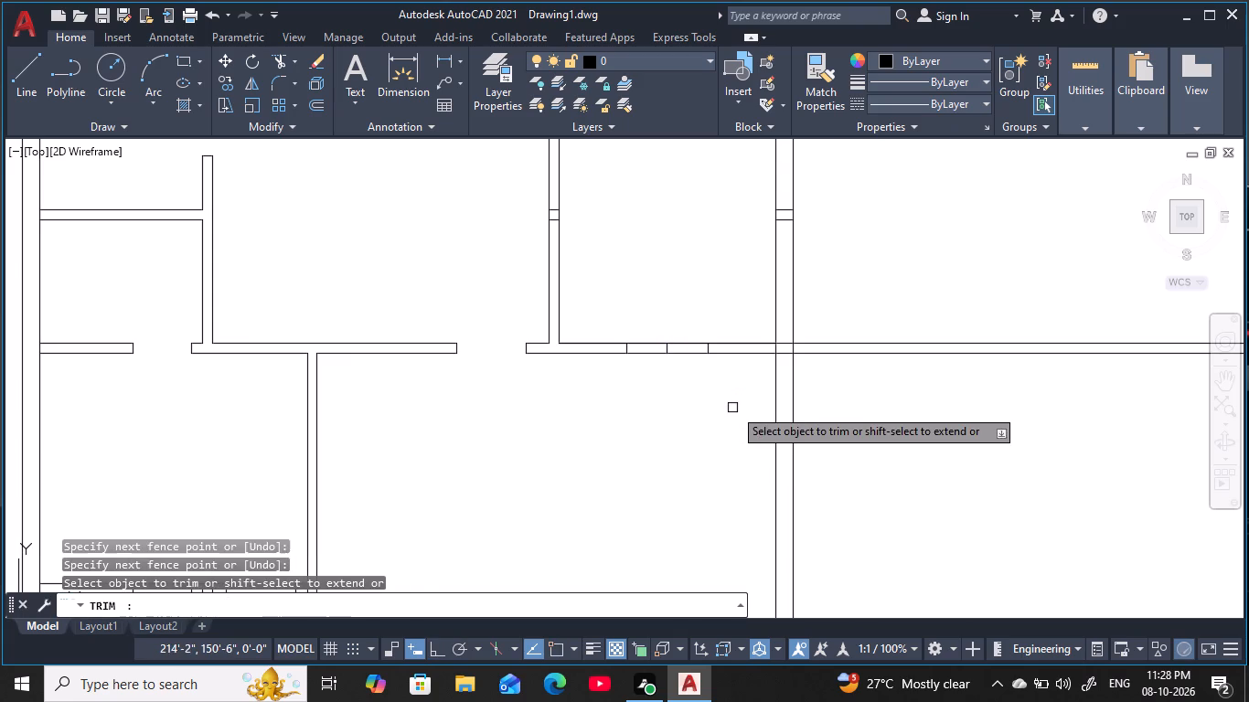
pyautogui.click(700, 408)
pyautogui.click(678, 316)
pyautogui.click(669, 396)
pyautogui.click(656, 330)
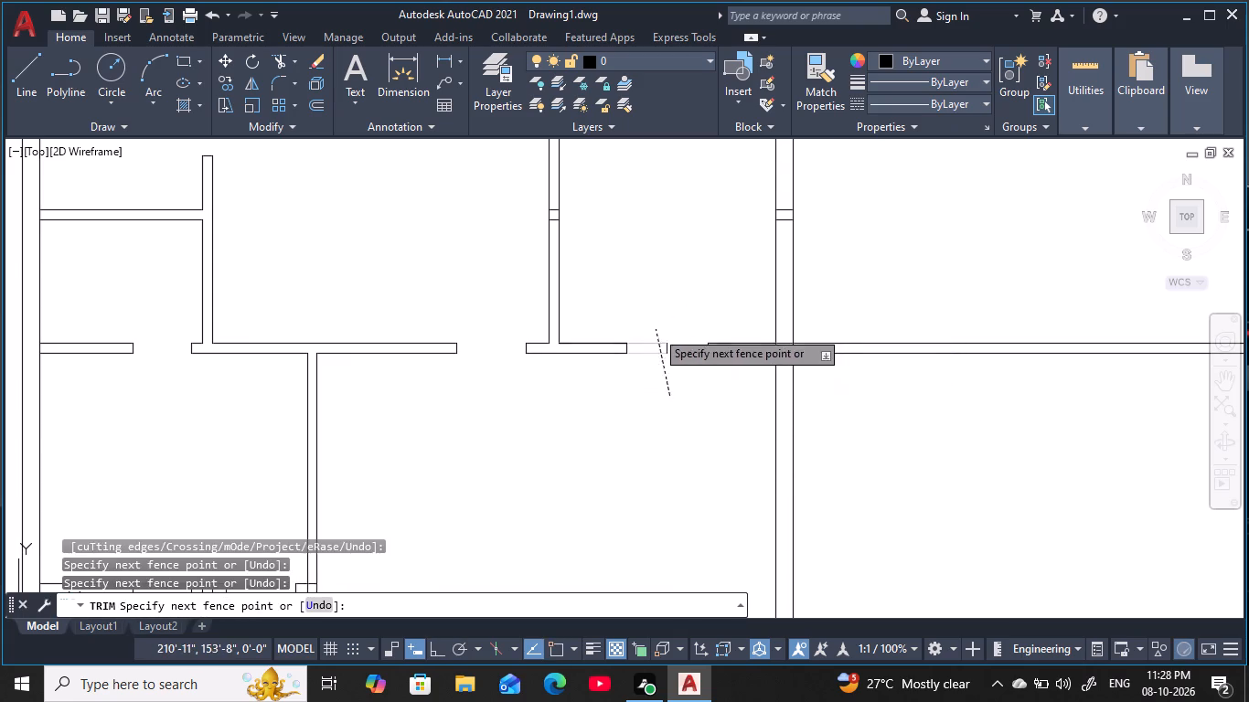
pyautogui.click(667, 355)
pyautogui.scroll(-2, 678, 303)
pyautogui.moveTo(678, 303); pyautogui.dragTo(670, 332, button='middle')
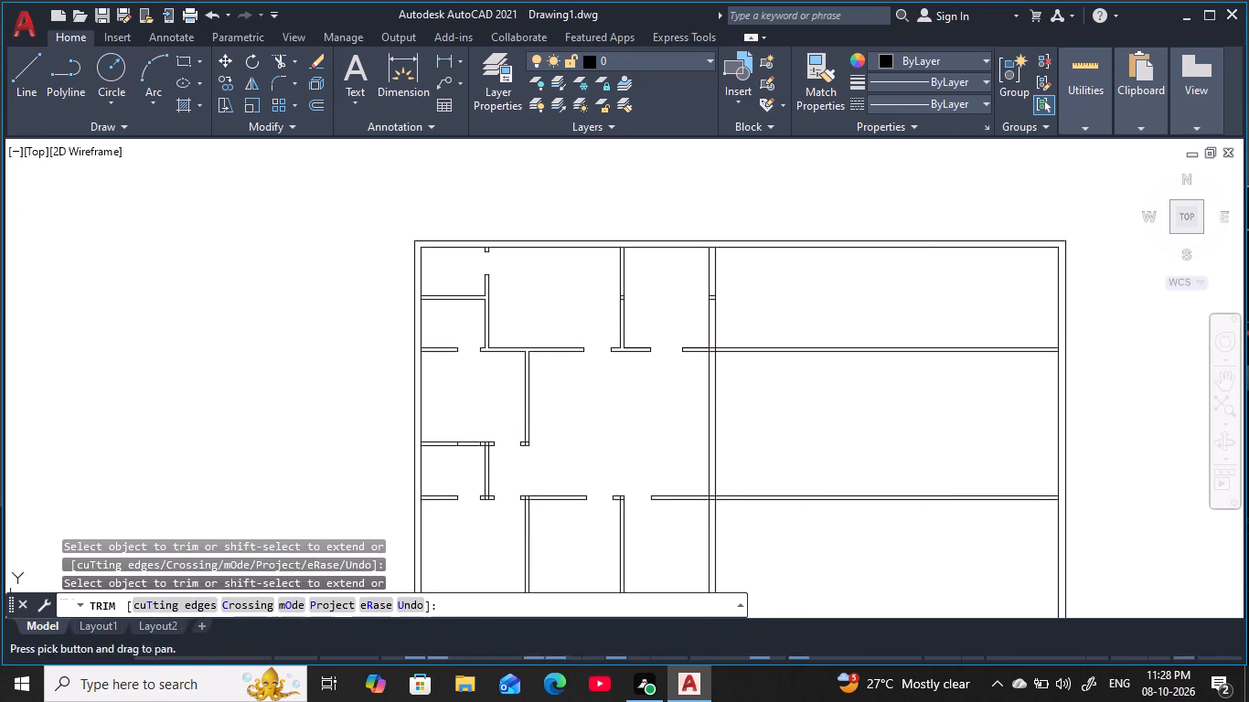
pyautogui.press('Escape')
pyautogui.press('Escape')
pyautogui.press('Escape')
pyautogui.press('Escape')
pyautogui.press('Escape')
pyautogui.moveTo(666, 310); pyautogui.dragTo(657, 339, button='middle')
pyautogui.press('Escape')
pyautogui.press('Escape')
pyautogui.press('Escape')
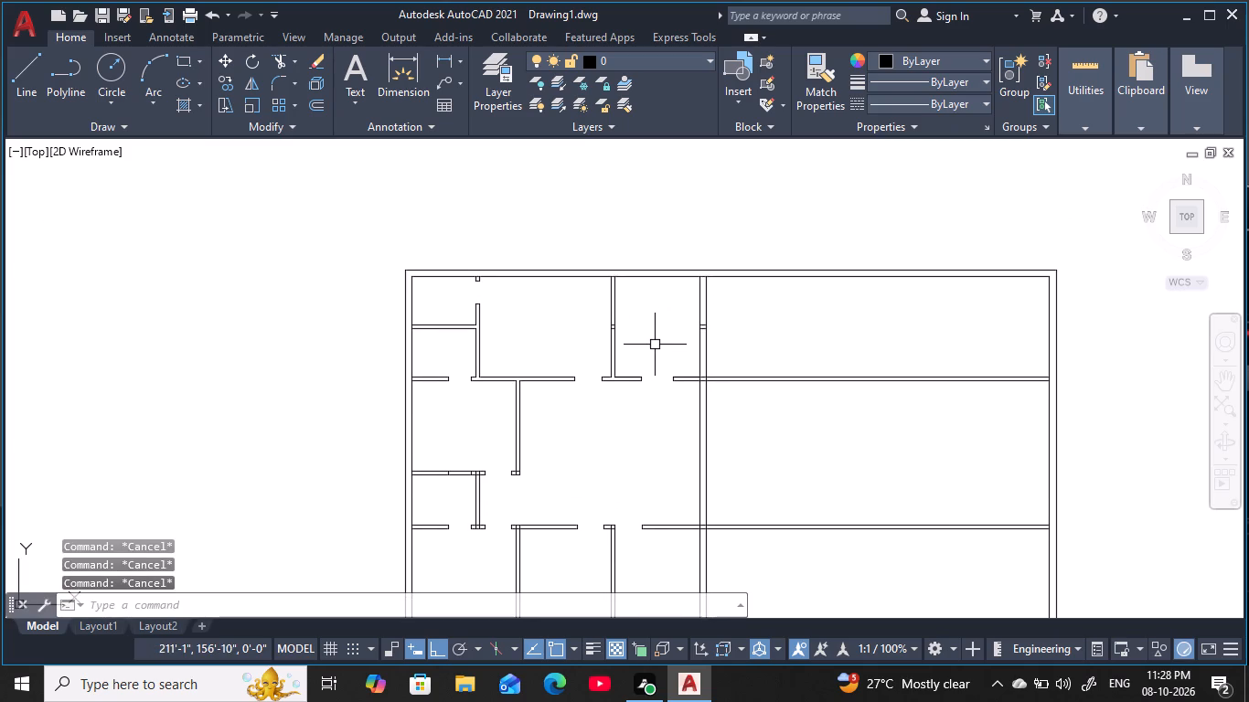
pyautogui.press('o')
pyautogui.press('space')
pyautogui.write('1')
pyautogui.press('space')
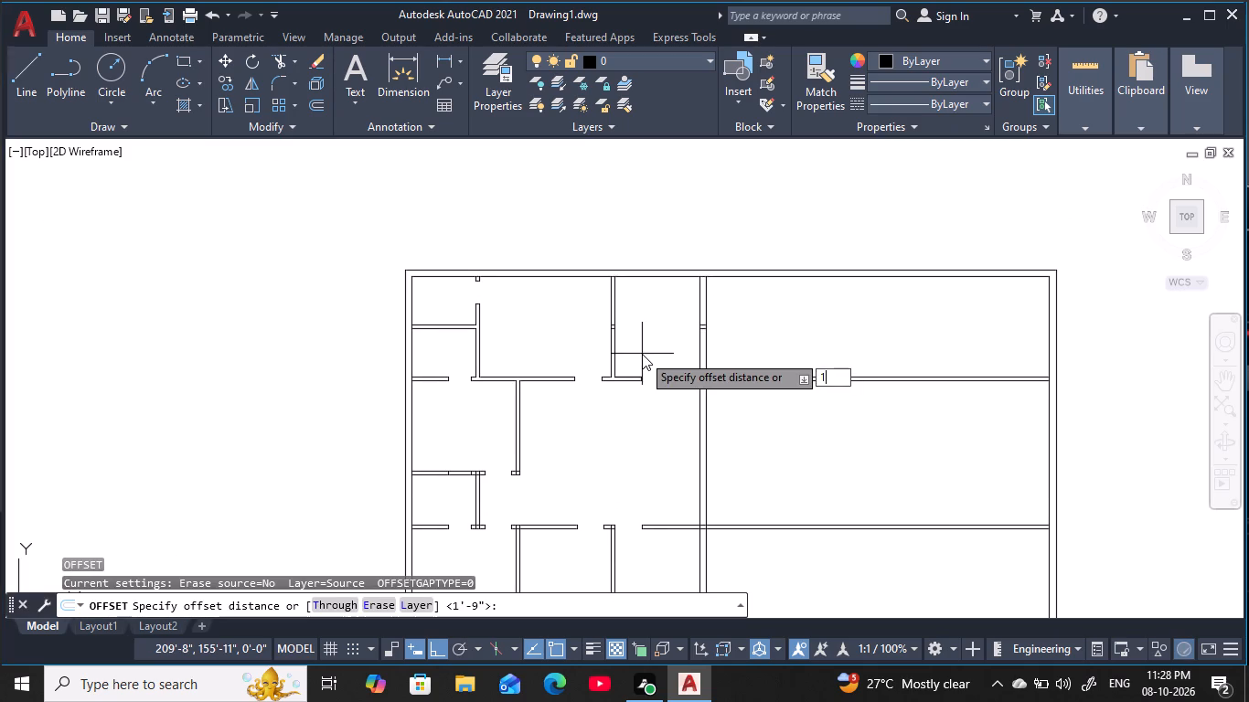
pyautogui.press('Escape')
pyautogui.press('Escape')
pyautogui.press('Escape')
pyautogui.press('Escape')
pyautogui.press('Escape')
# Offset the left face of the thick wall bordering the third top room 1' into the room.
pyautogui.press('o')
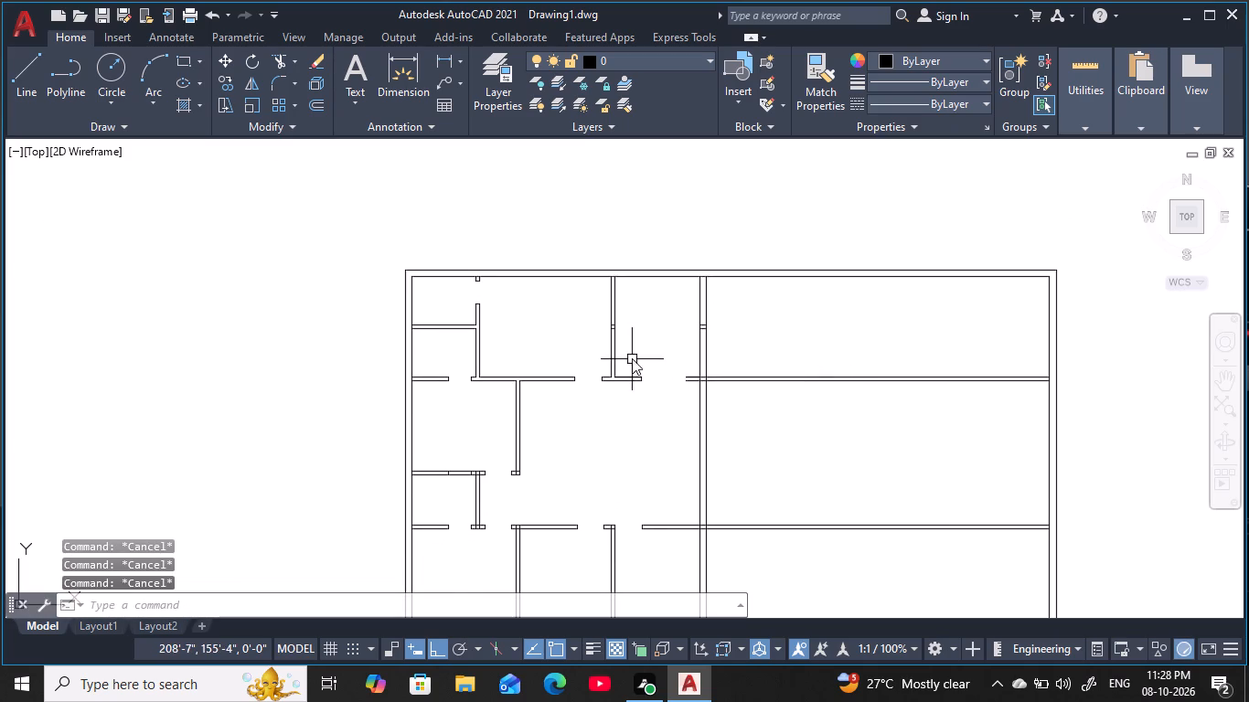
pyautogui.press('space')
pyautogui.write("1'")
pyautogui.press('space')
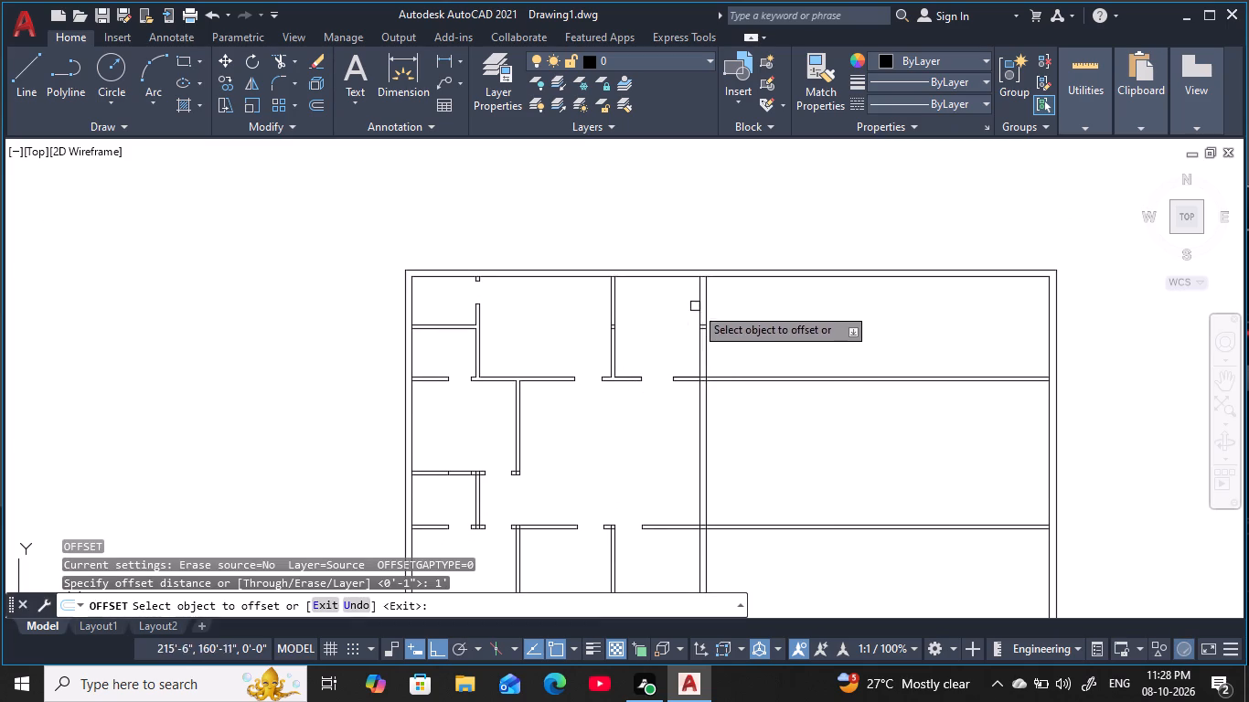
pyautogui.click(698, 303)
pyautogui.click(632, 335)
pyautogui.press('Escape')
pyautogui.press('Escape')
pyautogui.press('Escape')
pyautogui.press('Escape')
pyautogui.press('Escape')
pyautogui.press('Escape')
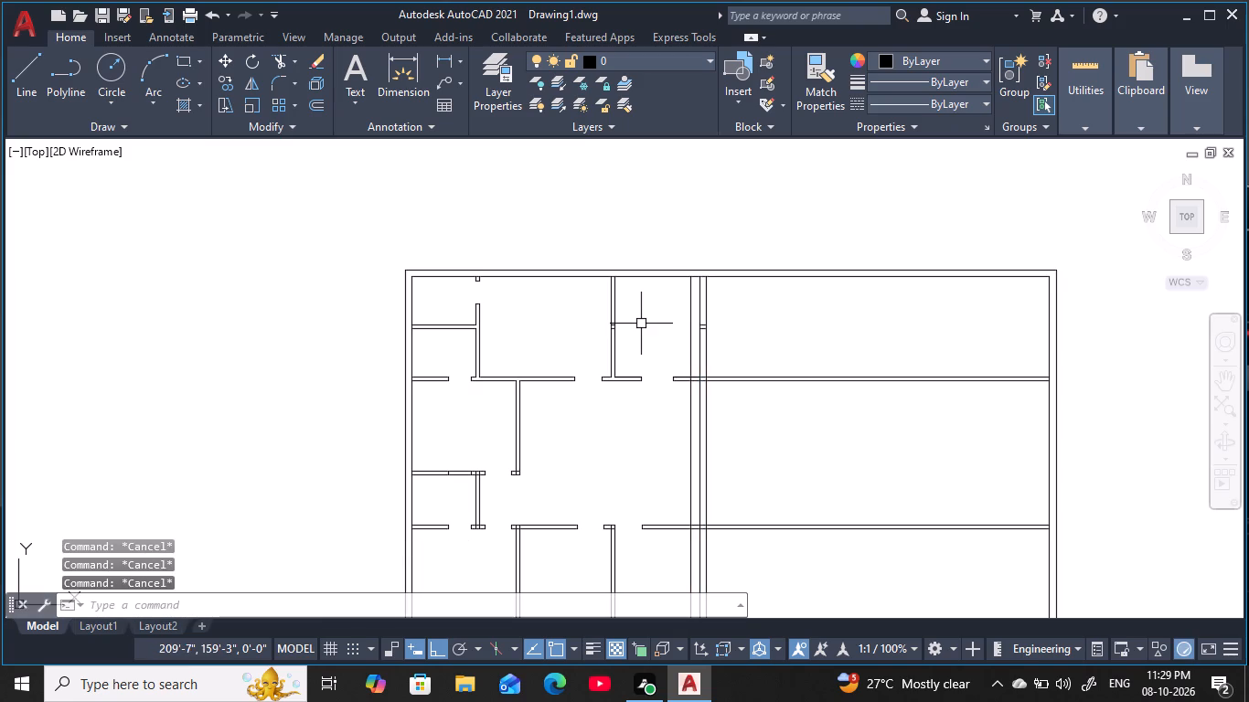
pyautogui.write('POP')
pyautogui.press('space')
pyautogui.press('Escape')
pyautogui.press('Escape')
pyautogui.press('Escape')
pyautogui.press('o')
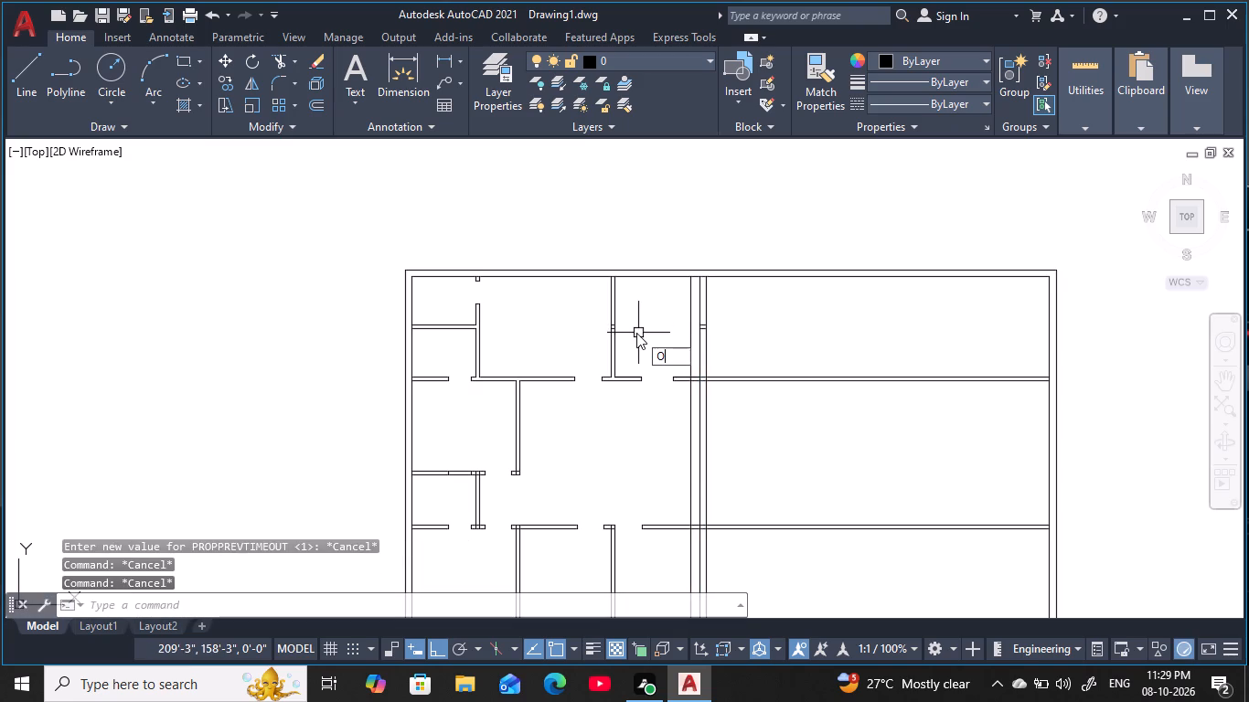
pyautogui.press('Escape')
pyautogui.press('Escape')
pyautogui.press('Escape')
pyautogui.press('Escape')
# Offset the new vertical line 3'6" to the left inside the third top room.
pyautogui.write('O')
pyautogui.press('space')
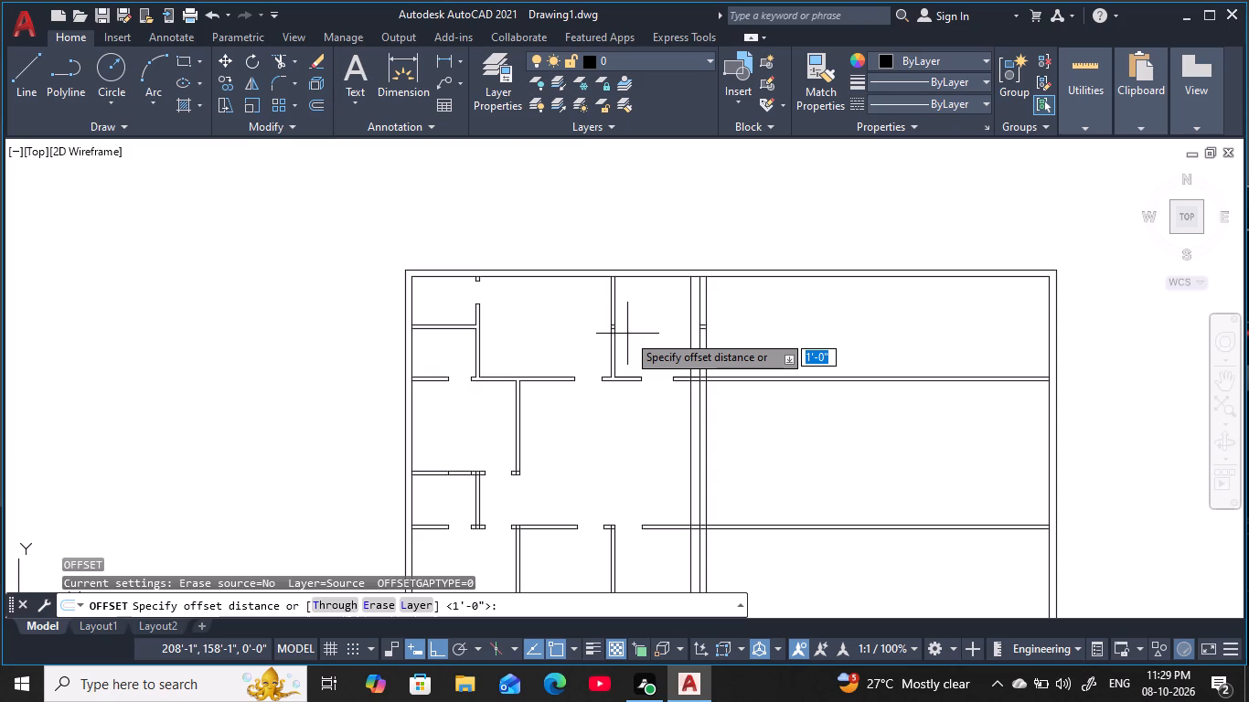
pyautogui.press('3')
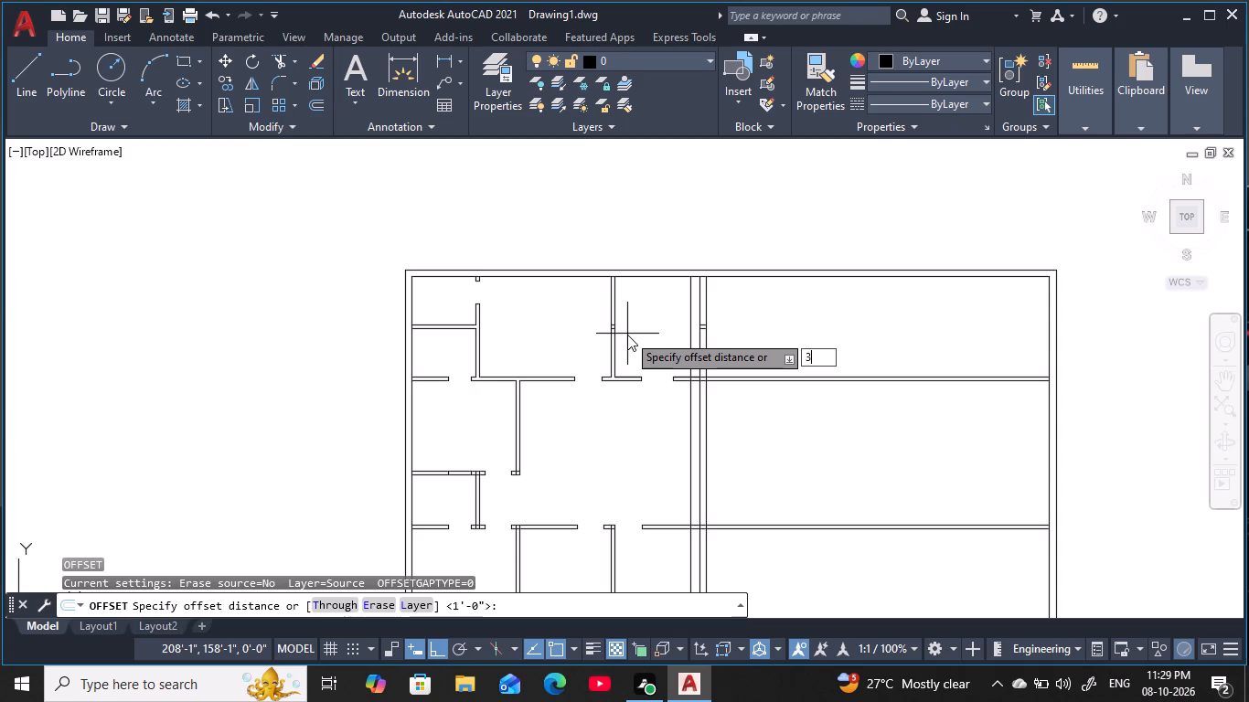
pyautogui.press("'")
pyautogui.write('6')
pyautogui.press('space')
pyautogui.scroll(1, 624, 334)
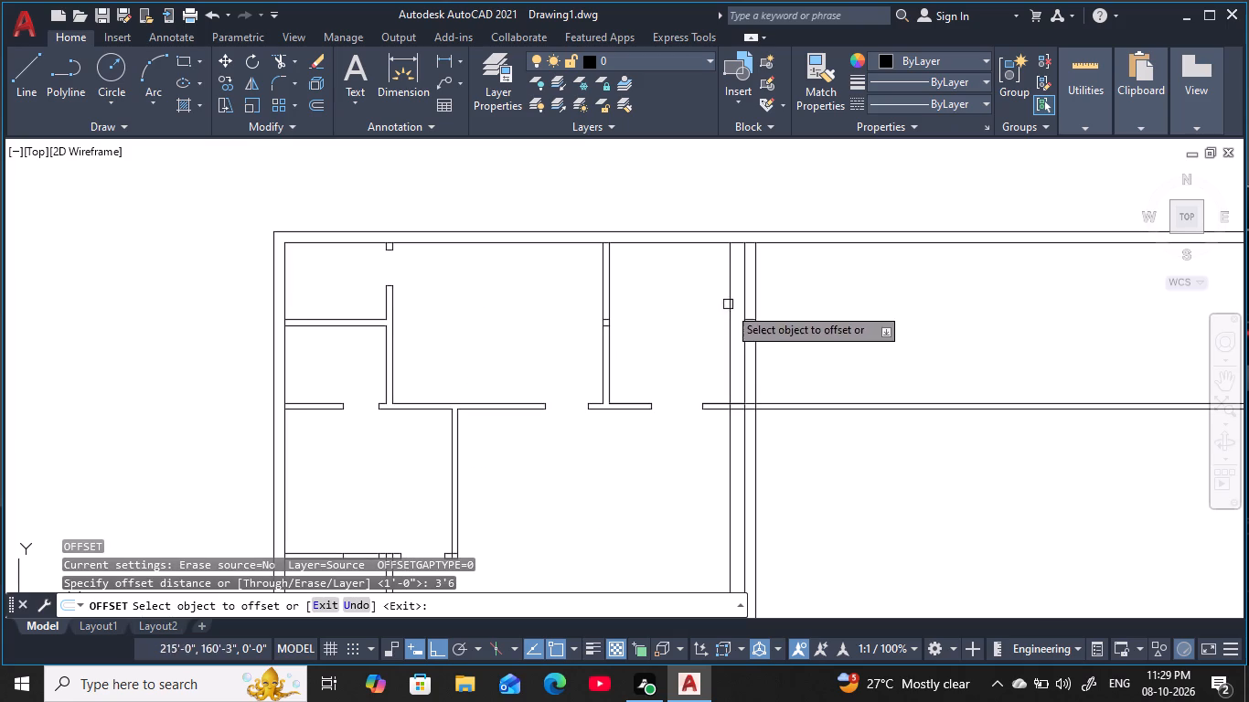
pyautogui.click(731, 312)
pyautogui.click(551, 342)
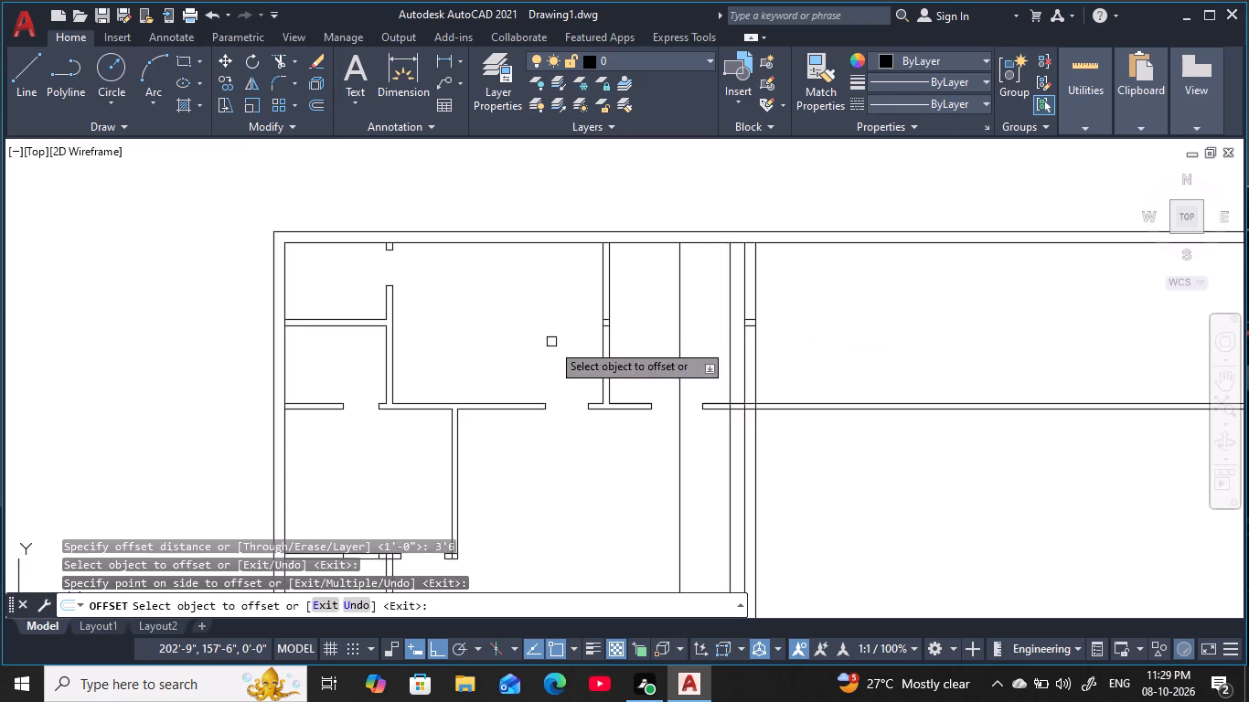
pyautogui.press('Escape')
pyautogui.press('Escape')
pyautogui.press('Escape')
pyautogui.press('Escape')
pyautogui.press('Escape')
# Extend both vertical offset lines up through the top exterior wall to its outer face.
pyautogui.press('e')
pyautogui.write('X')
pyautogui.press('space')
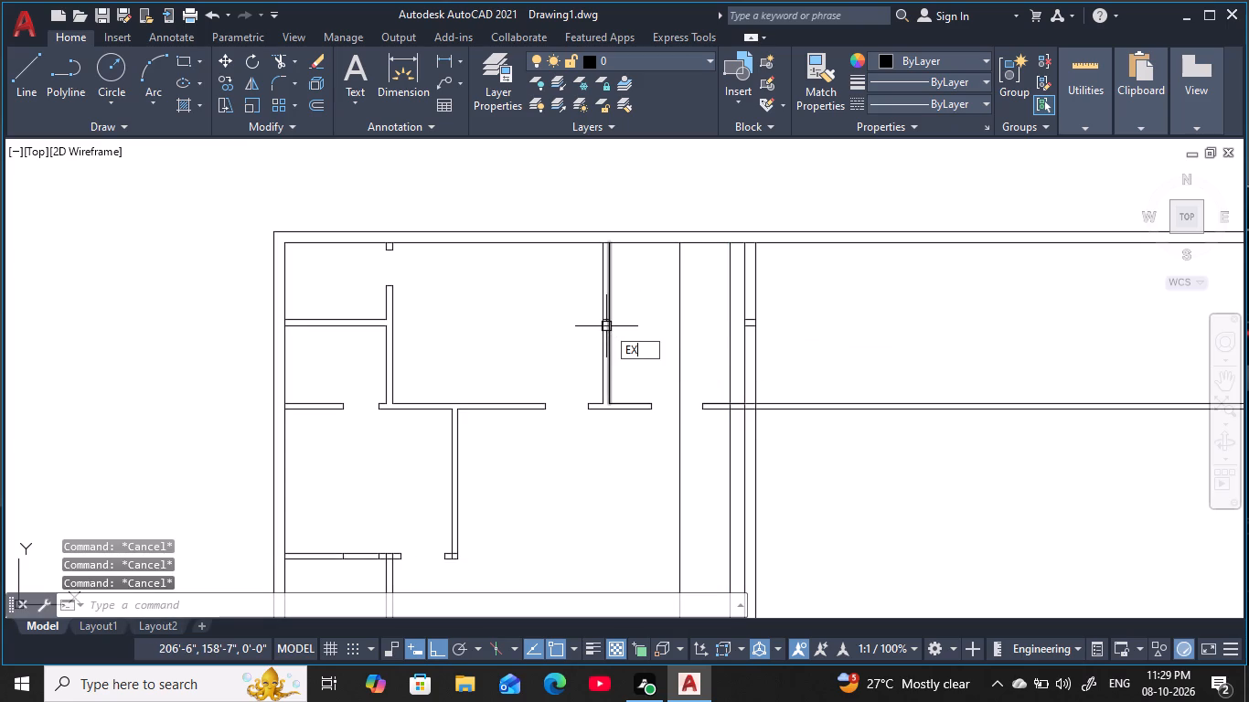
pyautogui.click(676, 301)
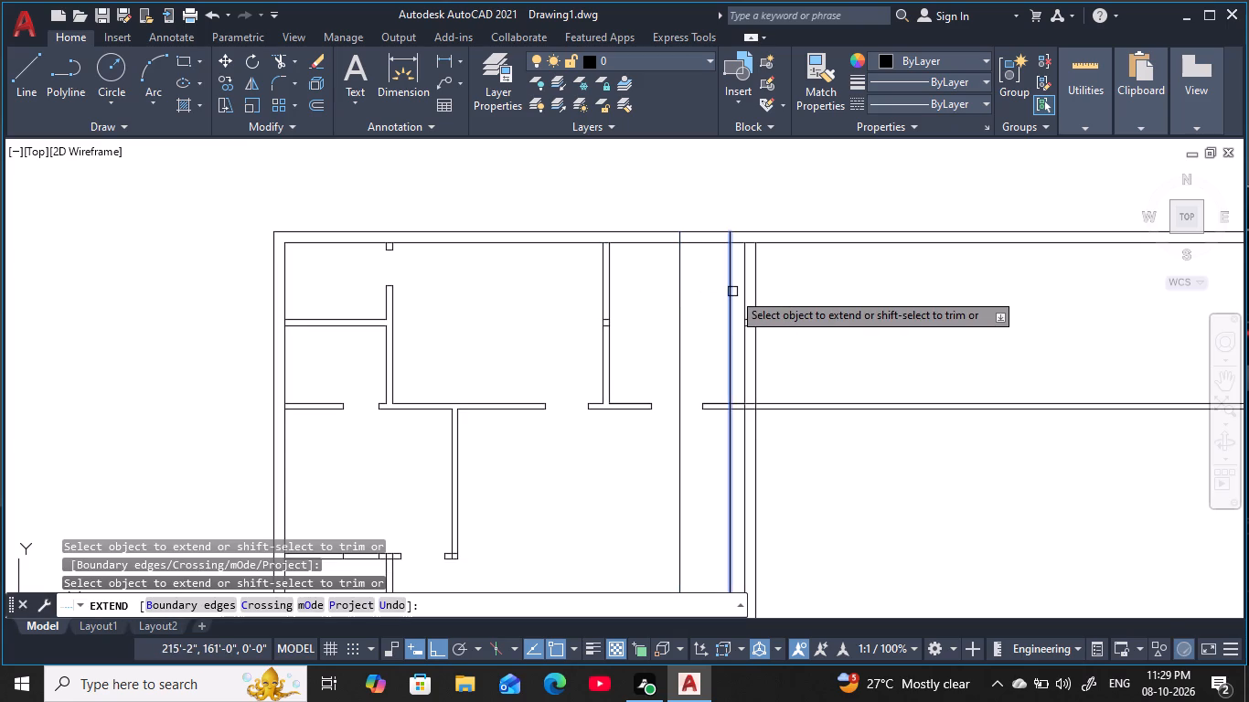
pyautogui.click(732, 292)
pyautogui.press('Escape')
pyautogui.press('Escape')
pyautogui.press('Escape')
pyautogui.press('Escape')
pyautogui.press('Escape')
pyautogui.press('Escape')
pyautogui.press('Escape')
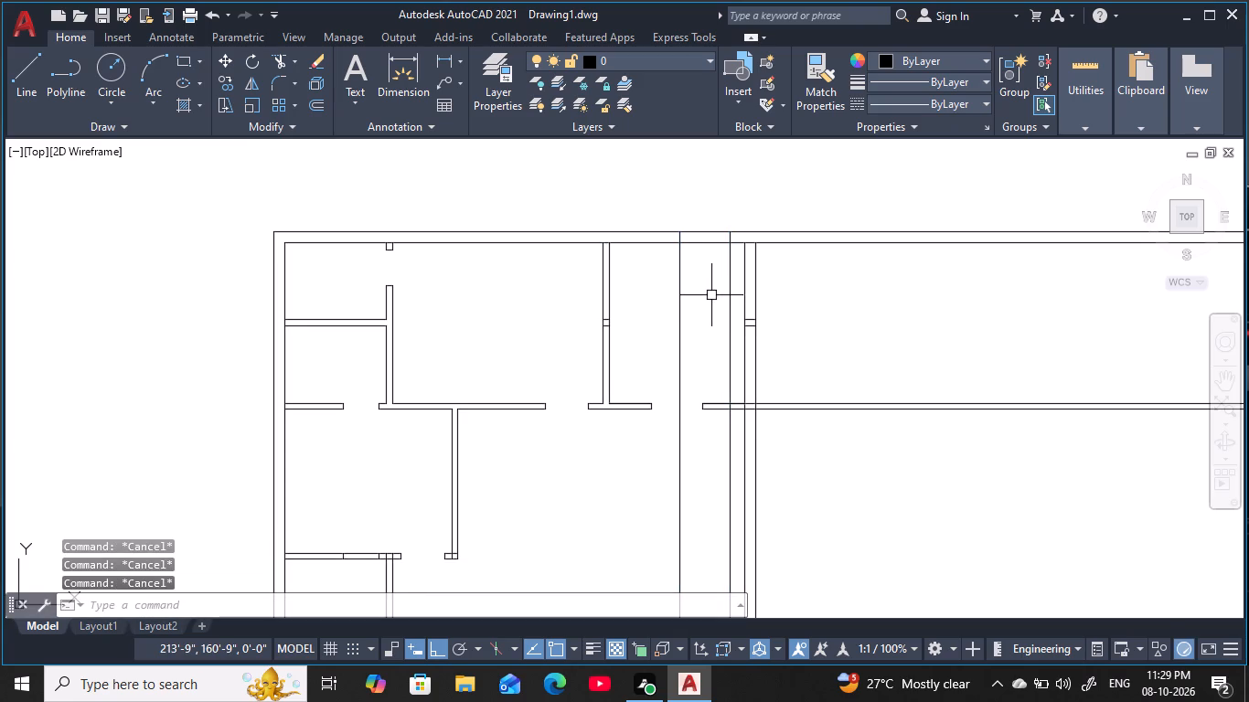
pyautogui.press('Escape')
pyautogui.press('Escape')
pyautogui.press('Escape')
pyautogui.press('Escape')
pyautogui.press('Escape')
pyautogui.press('Escape')
pyautogui.press('Escape')
pyautogui.press('Escape')
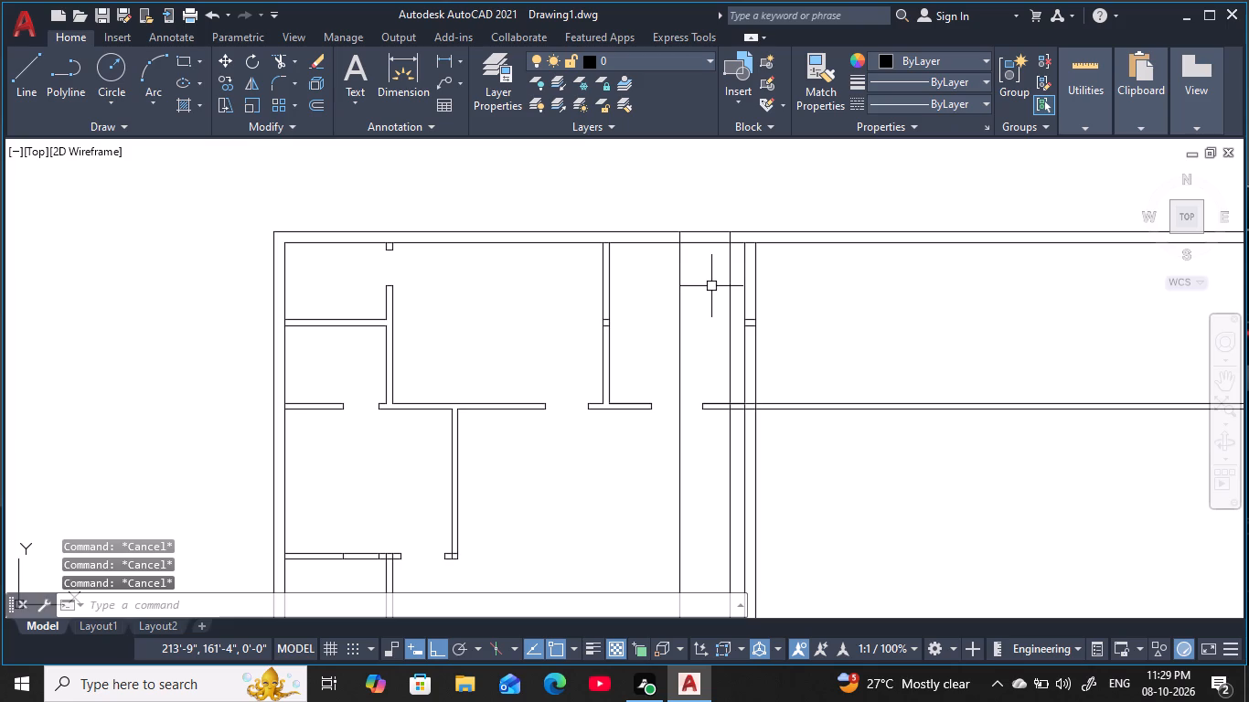
# Trim the top exterior wall between the two vertical lines and the lines' excess inside the third top room to form a door opening.
pyautogui.press('t')
pyautogui.press('r')
pyautogui.press('space')
pyautogui.click(710, 285)
pyautogui.click(688, 192)
pyautogui.click(705, 273)
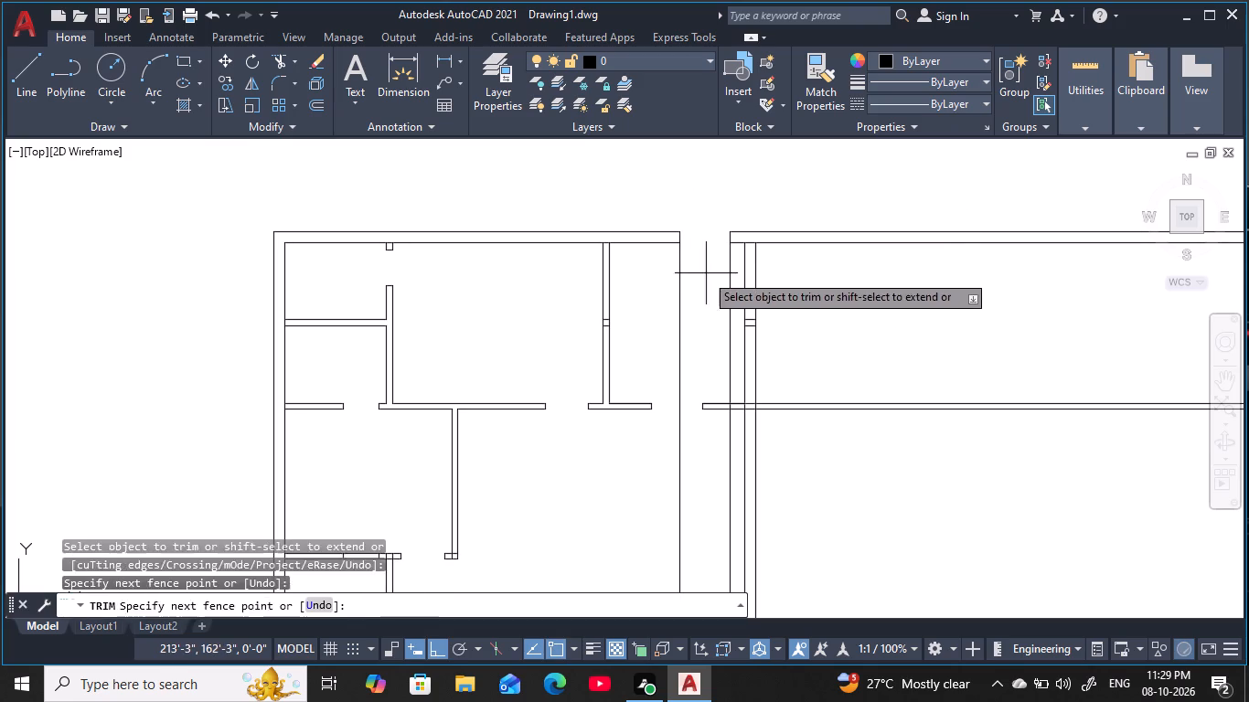
pyautogui.click(657, 297)
pyautogui.click(730, 292)
pyautogui.press('Escape')
pyautogui.press('Escape')
pyautogui.press('Escape')
pyautogui.press('Escape')
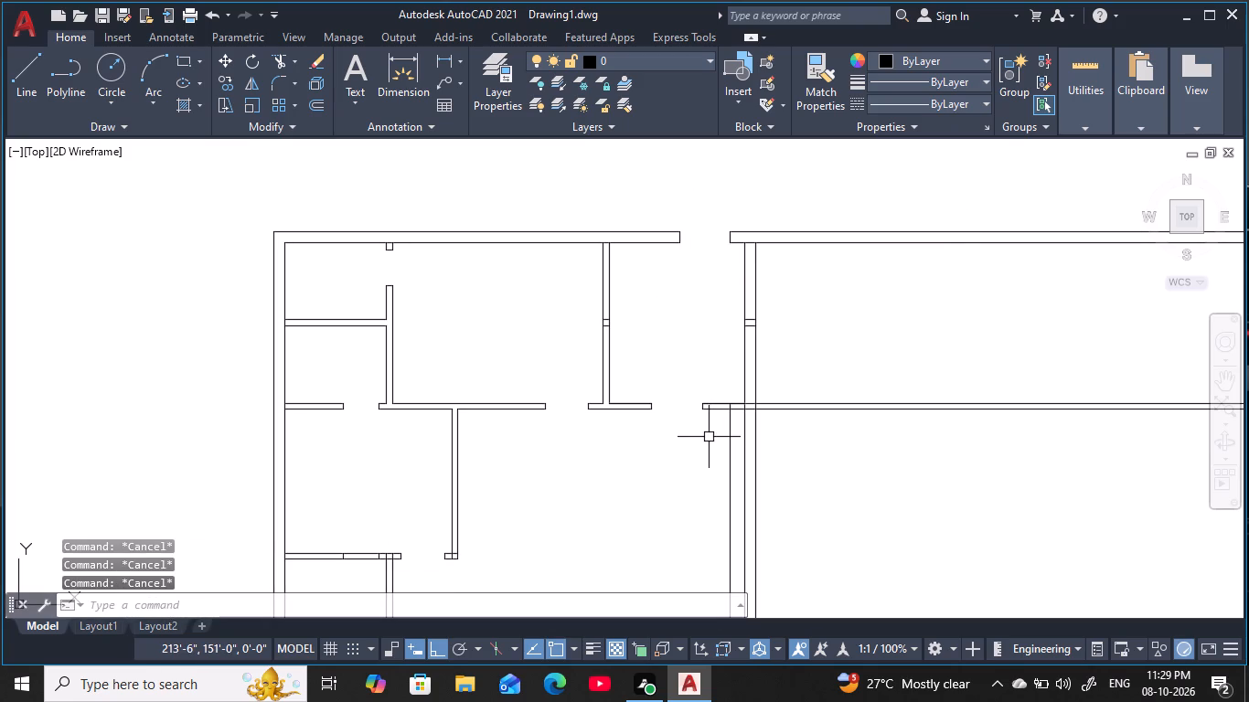
pyautogui.press('Escape')
pyautogui.press('Escape')
# Check the width of the new top-wall opening with a linear dimension.
pyautogui.press('d')
pyautogui.press('l')
pyautogui.write('I')
pyautogui.press('space')
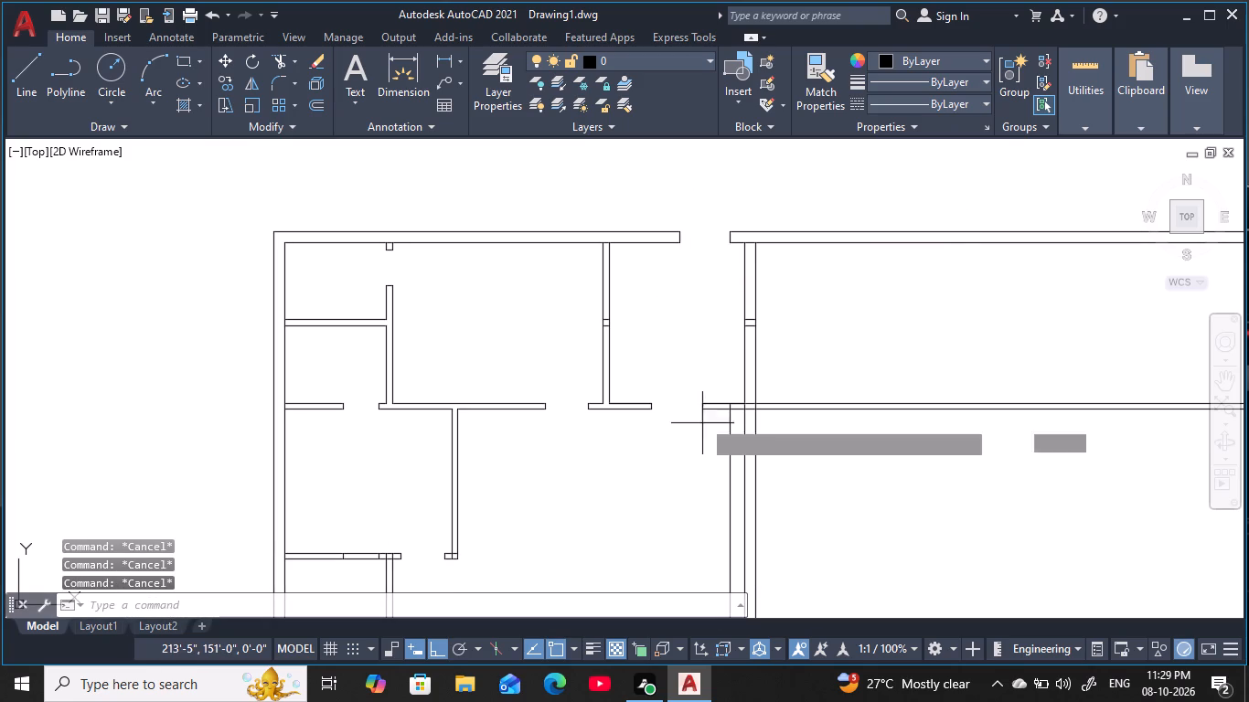
pyautogui.scroll(3, 726, 237)
pyautogui.click(743, 241)
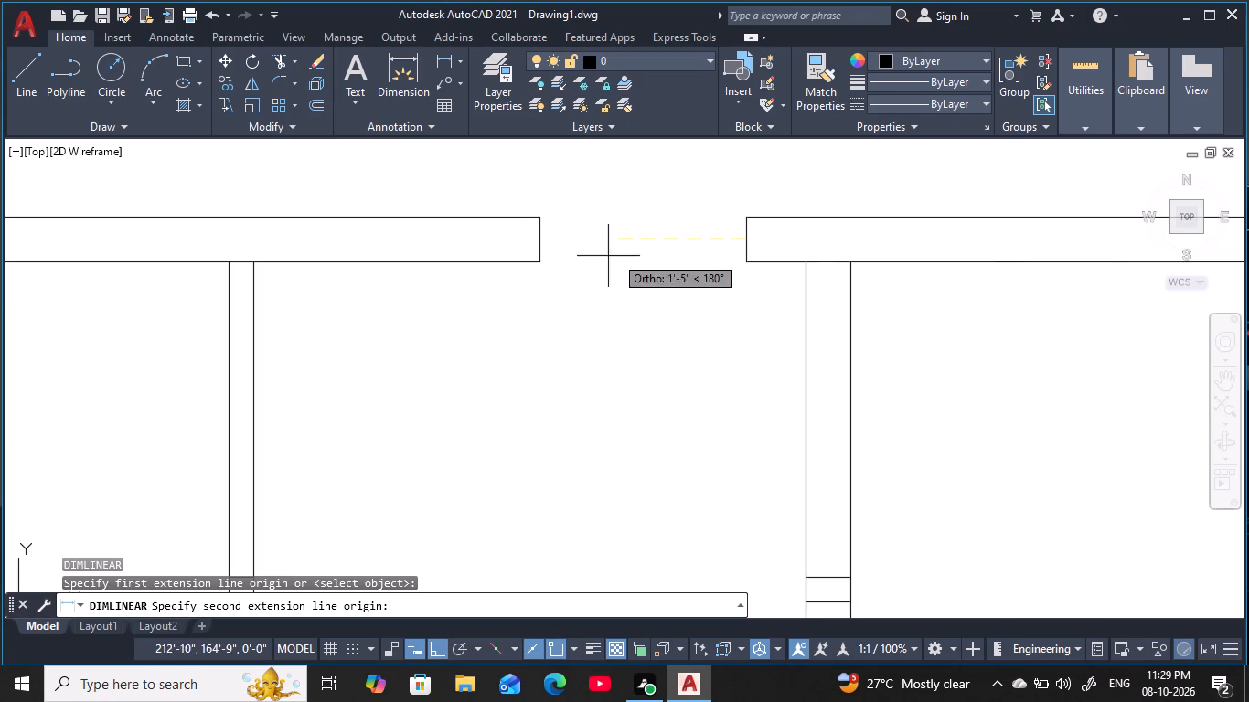
pyautogui.click(544, 241)
pyautogui.scroll(-2, 624, 261)
pyautogui.moveTo(627, 266); pyautogui.dragTo(648, 244, button='middle')
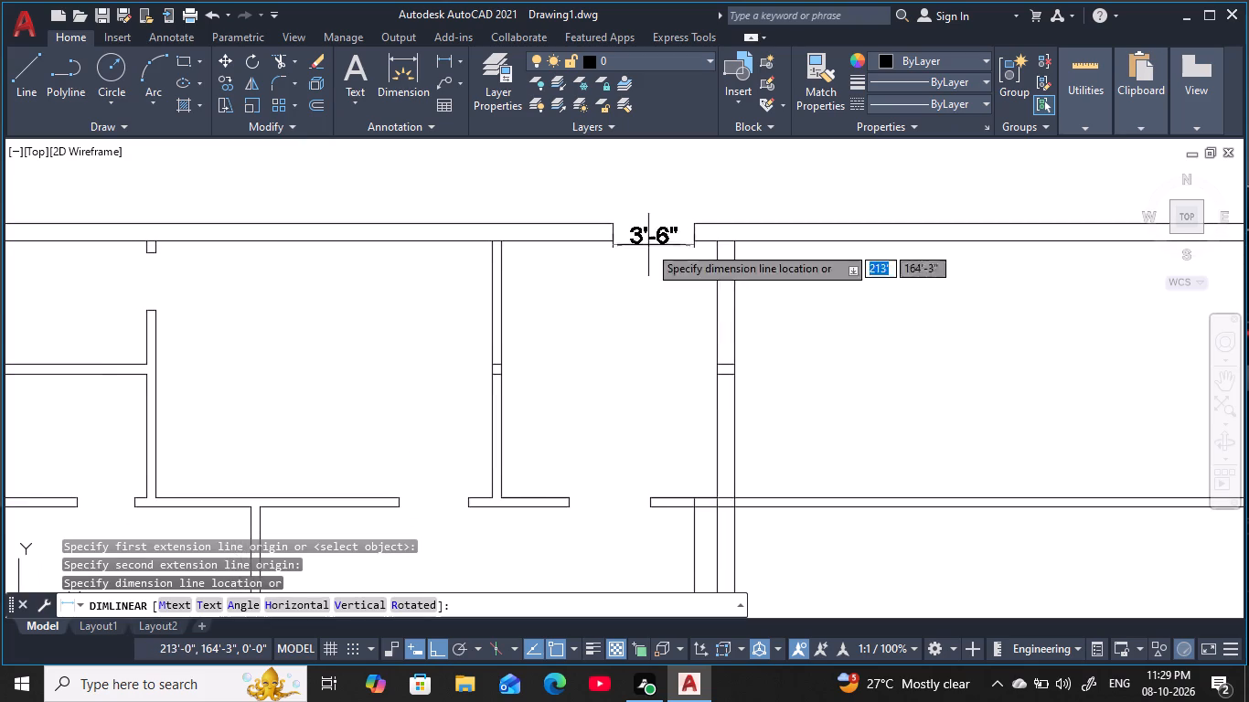
pyautogui.press('Escape')
pyautogui.press('Escape')
pyautogui.press('Escape')
pyautogui.press('Escape')
pyautogui.moveTo(665, 368); pyautogui.dragTo(654, 221, button='middle')
pyautogui.press('Escape')
pyautogui.press('Escape')
pyautogui.press('Escape')
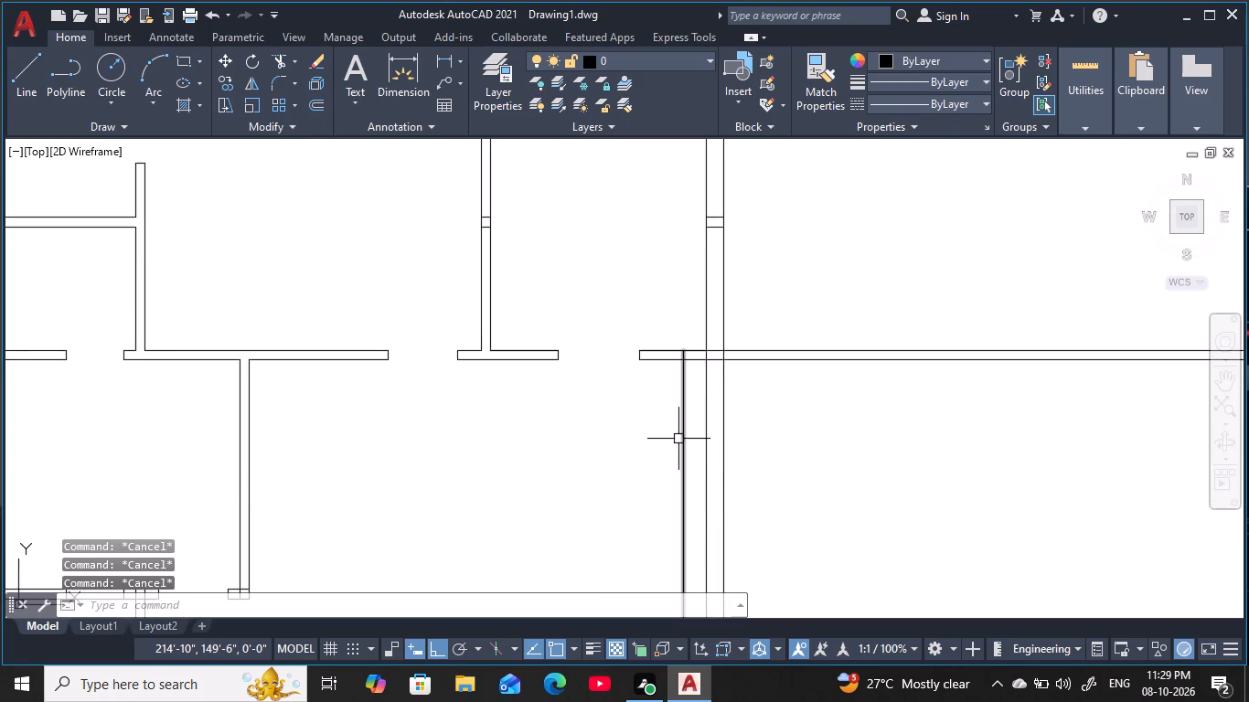
# Trim away the leftover vertical offset line running below the third top room's bottom partition through the central hall.
pyautogui.write('TR')
pyautogui.press('space')
pyautogui.click(681, 451)
pyautogui.scroll(-3, 645, 475)
pyautogui.moveTo(650, 441); pyautogui.dragTo(749, 289, button='middle')
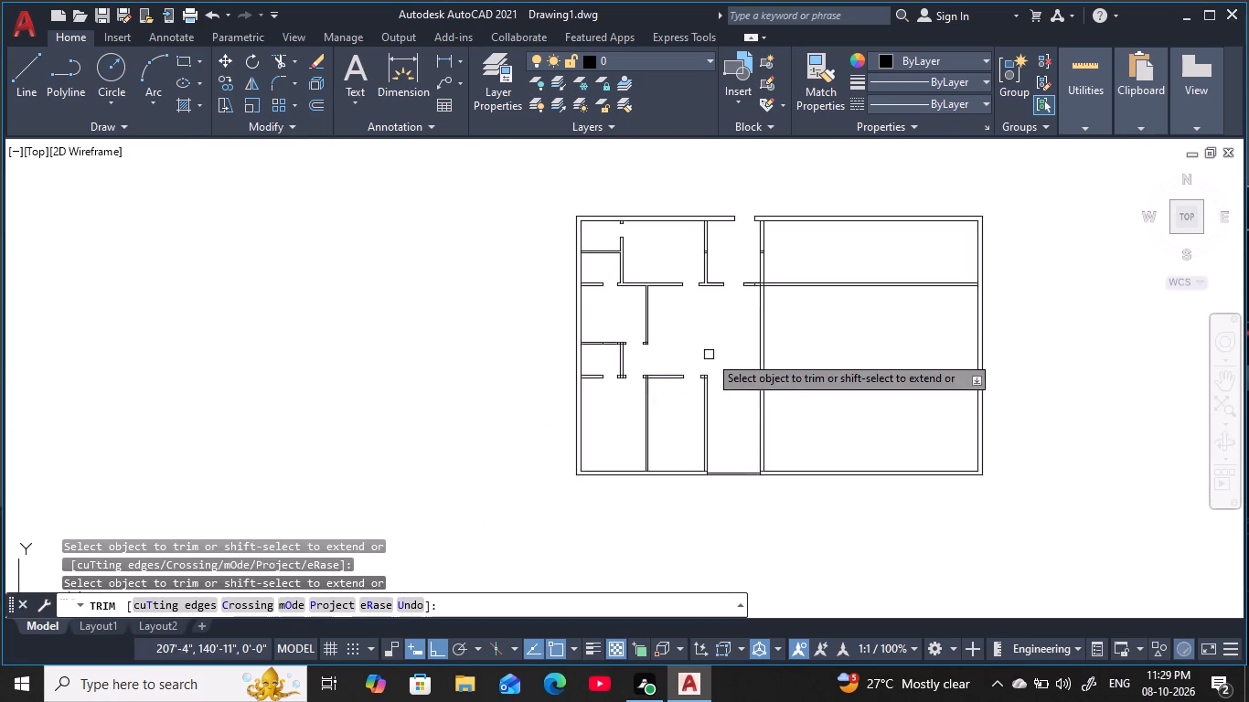
pyautogui.scroll(3, 709, 355)
pyautogui.moveTo(708, 355); pyautogui.dragTo(678, 463, button='middle')
pyautogui.scroll(-1, 677, 463)
pyautogui.moveTo(698, 393); pyautogui.dragTo(696, 465, button='middle')
pyautogui.moveTo(717, 454); pyautogui.dragTo(678, 342, button='middle')
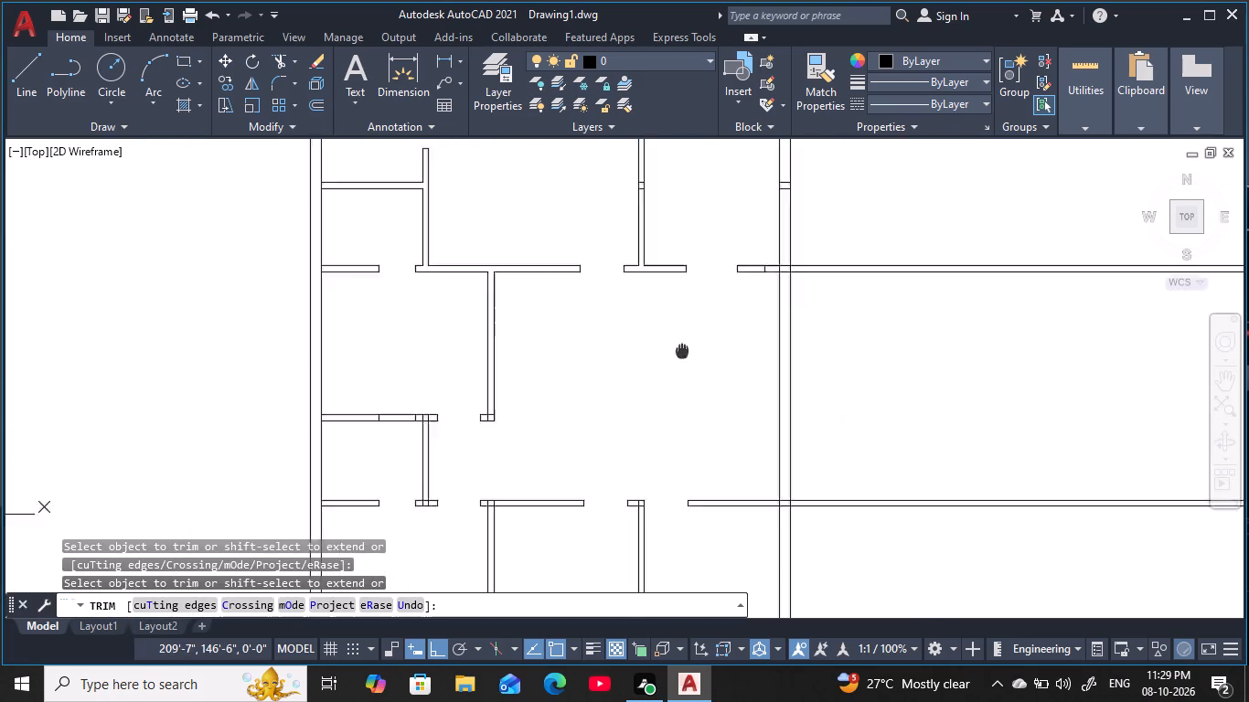
pyautogui.moveTo(678, 342); pyautogui.dragTo(671, 307, button='middle')
pyautogui.press('Escape')
pyautogui.press('Escape')
pyautogui.press('Escape')
pyautogui.press('Escape')
pyautogui.press('Escape')
pyautogui.press('Escape')
pyautogui.press('Escape')
# Draw a vertical line about 15'10" long along the thick interior wall's right face between the upper and lower hall partitions.
pyautogui.press('l')
pyautogui.press('space')
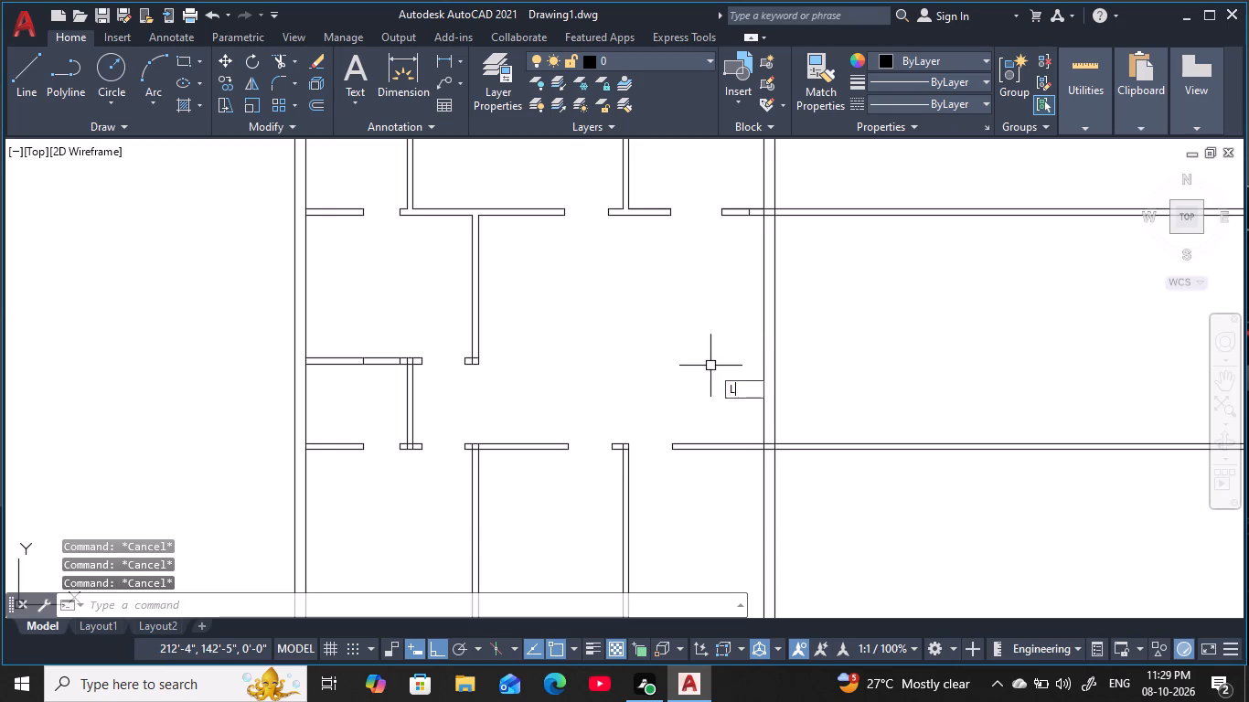
pyautogui.click(775, 218)
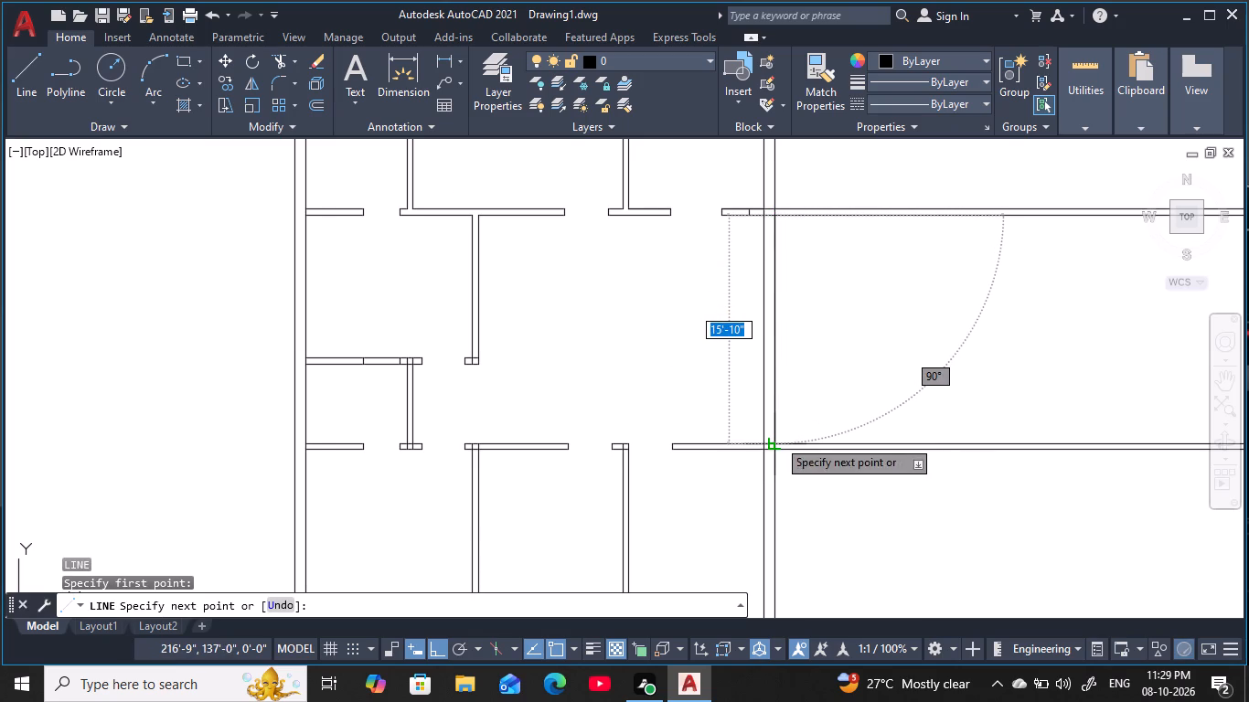
pyautogui.click(777, 439)
pyautogui.press('Escape')
pyautogui.press('Escape')
pyautogui.press('Escape')
pyautogui.press('Escape')
pyautogui.press('Escape')
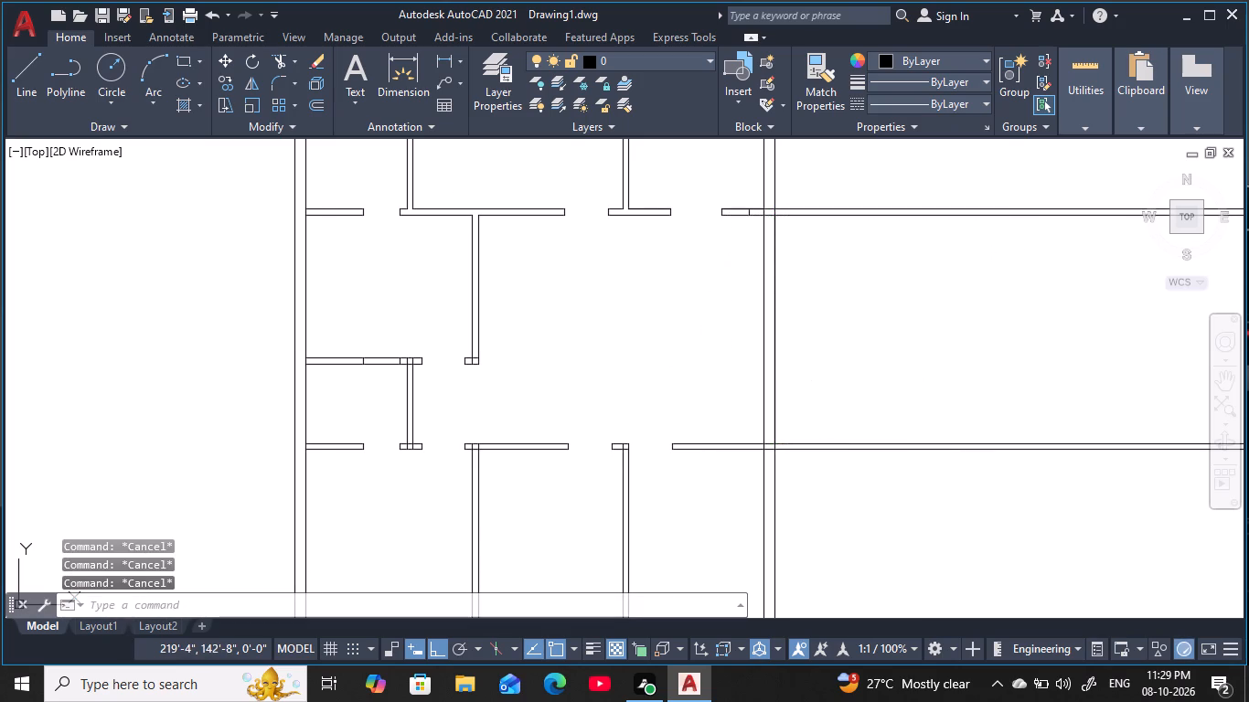
pyautogui.press('Escape')
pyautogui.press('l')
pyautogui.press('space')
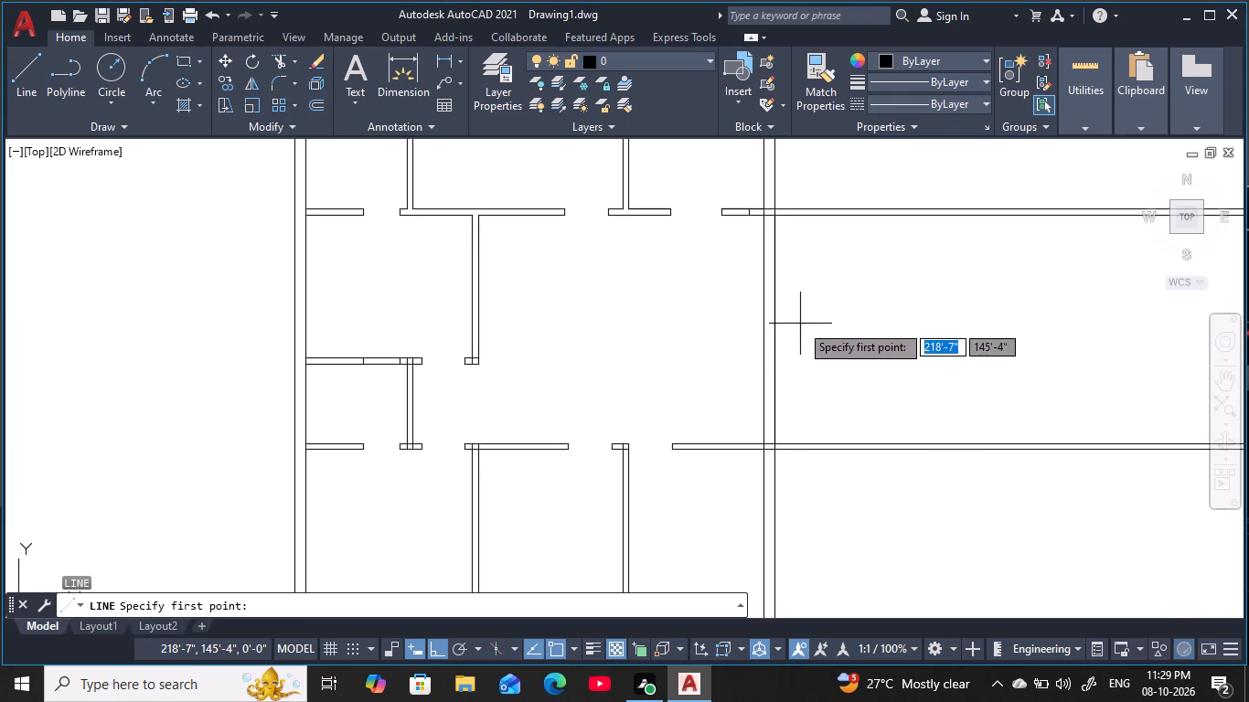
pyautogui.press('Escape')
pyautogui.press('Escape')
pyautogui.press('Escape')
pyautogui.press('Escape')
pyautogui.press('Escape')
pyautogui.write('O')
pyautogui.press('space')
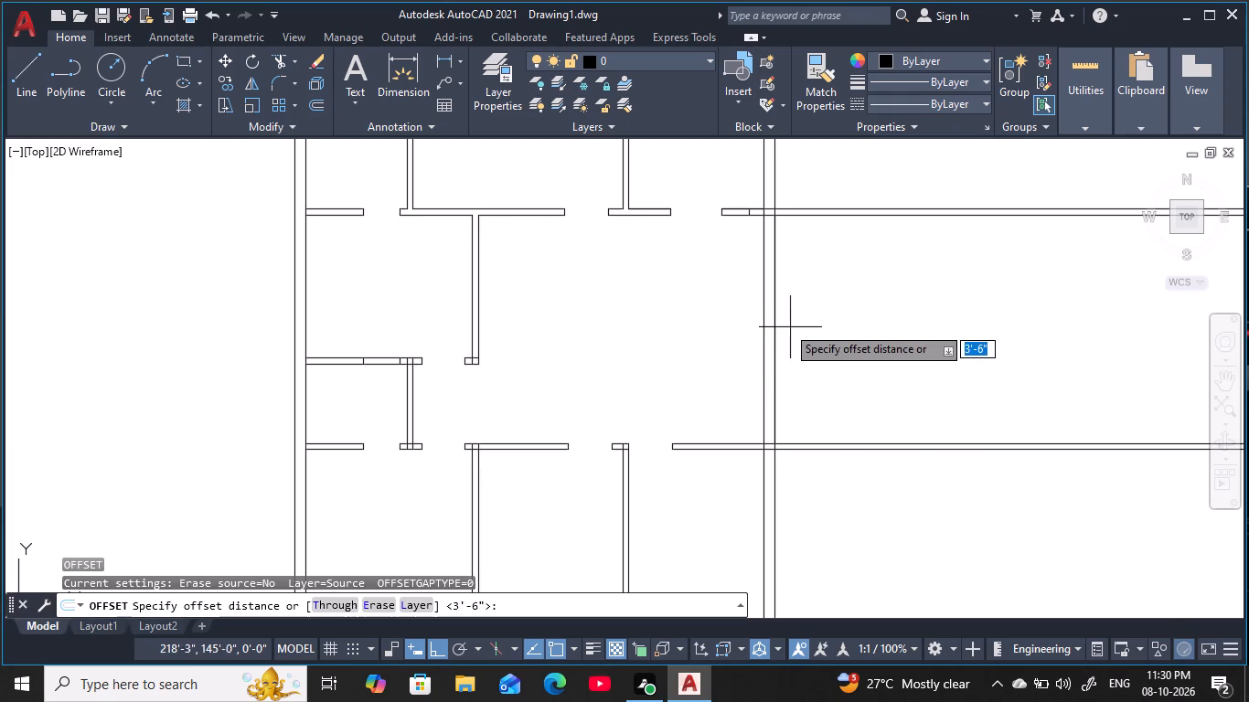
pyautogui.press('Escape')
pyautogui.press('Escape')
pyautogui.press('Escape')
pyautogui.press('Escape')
# Erase the vertical line just drawn along the thick interior wall's right face between the upper and lower hall partitions.
pyautogui.click(776, 304)
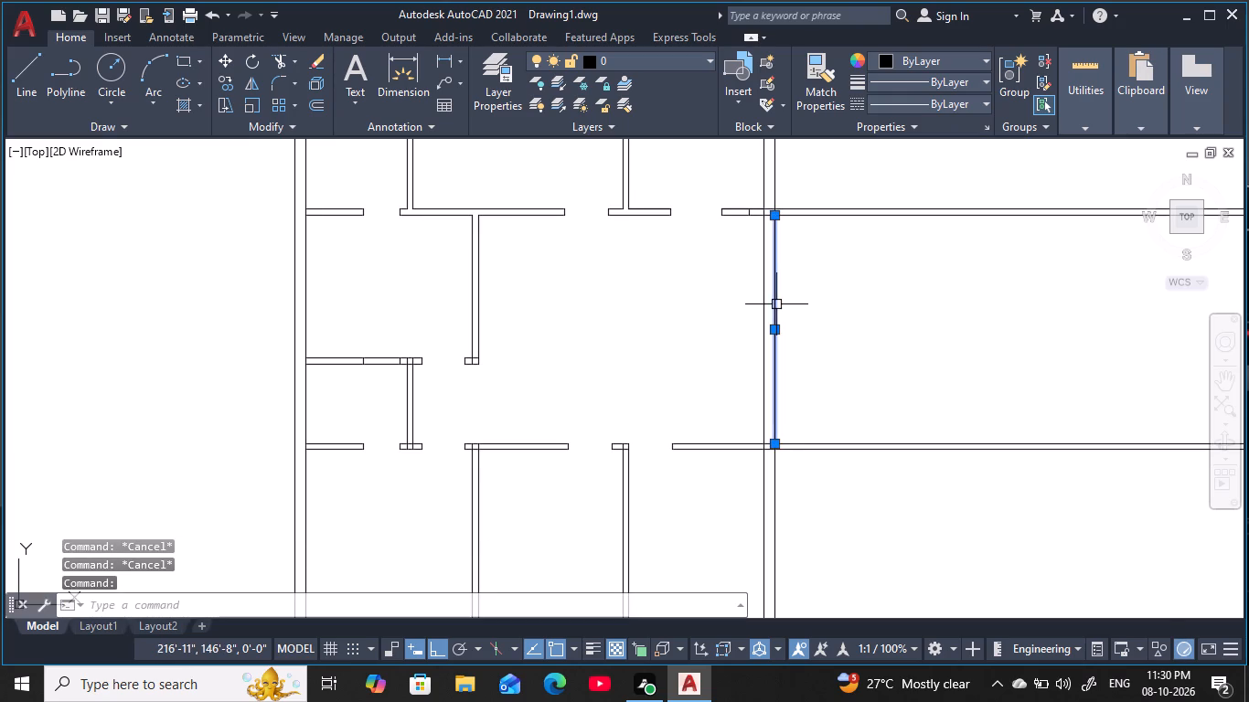
pyautogui.write('E')
pyautogui.press('space')
pyautogui.press('Escape')
pyautogui.press('Escape')
pyautogui.press('Escape')
pyautogui.press('Escape')
pyautogui.press('Escape')
pyautogui.press('Escape')
pyautogui.press('Escape')
pyautogui.press('Escape')
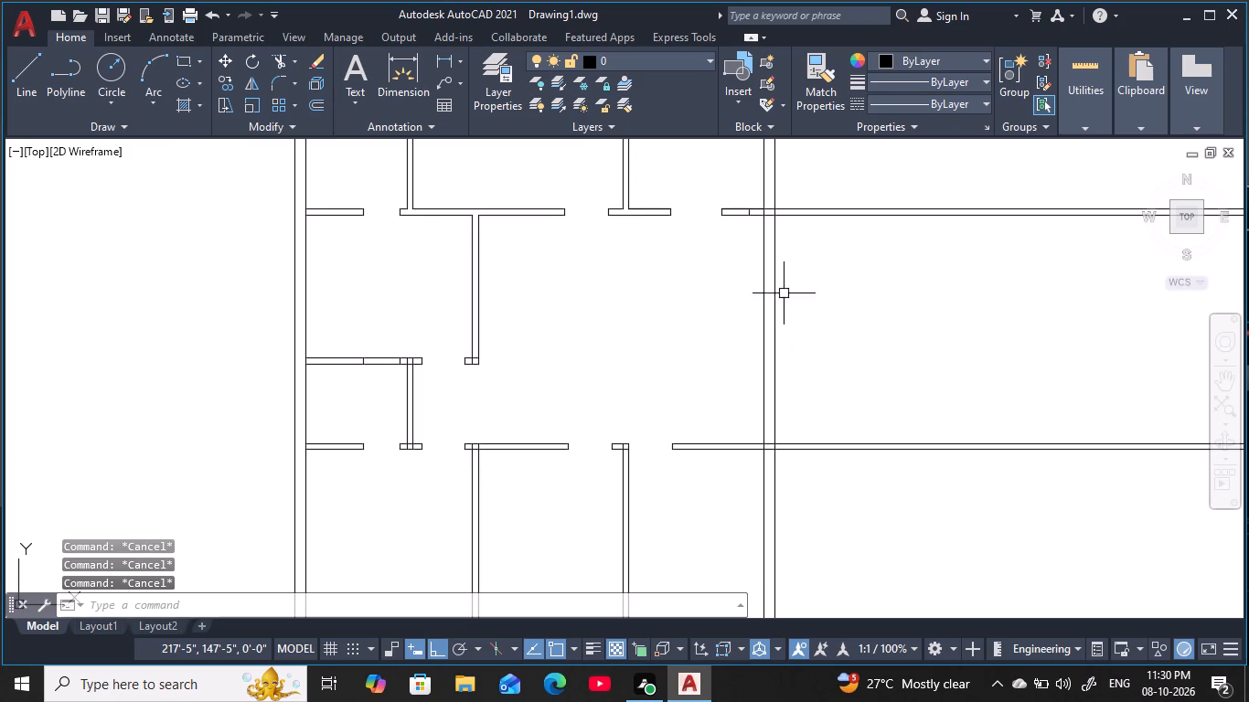
pyautogui.press('Escape')
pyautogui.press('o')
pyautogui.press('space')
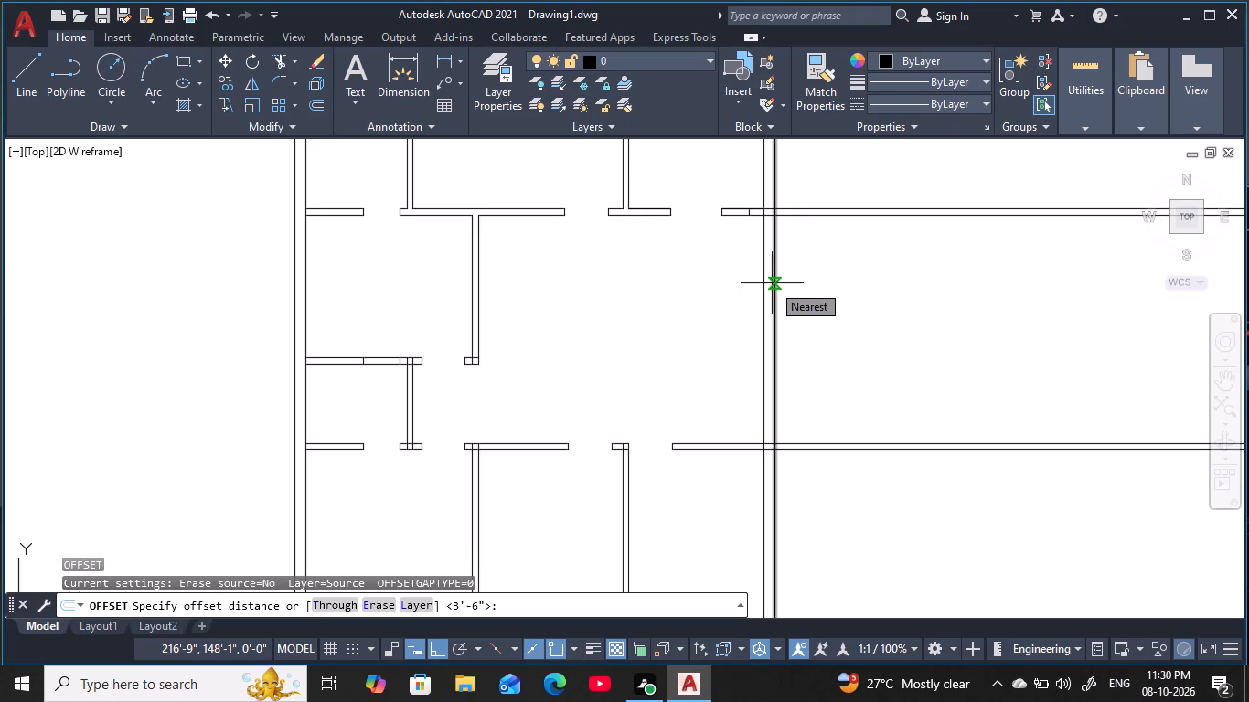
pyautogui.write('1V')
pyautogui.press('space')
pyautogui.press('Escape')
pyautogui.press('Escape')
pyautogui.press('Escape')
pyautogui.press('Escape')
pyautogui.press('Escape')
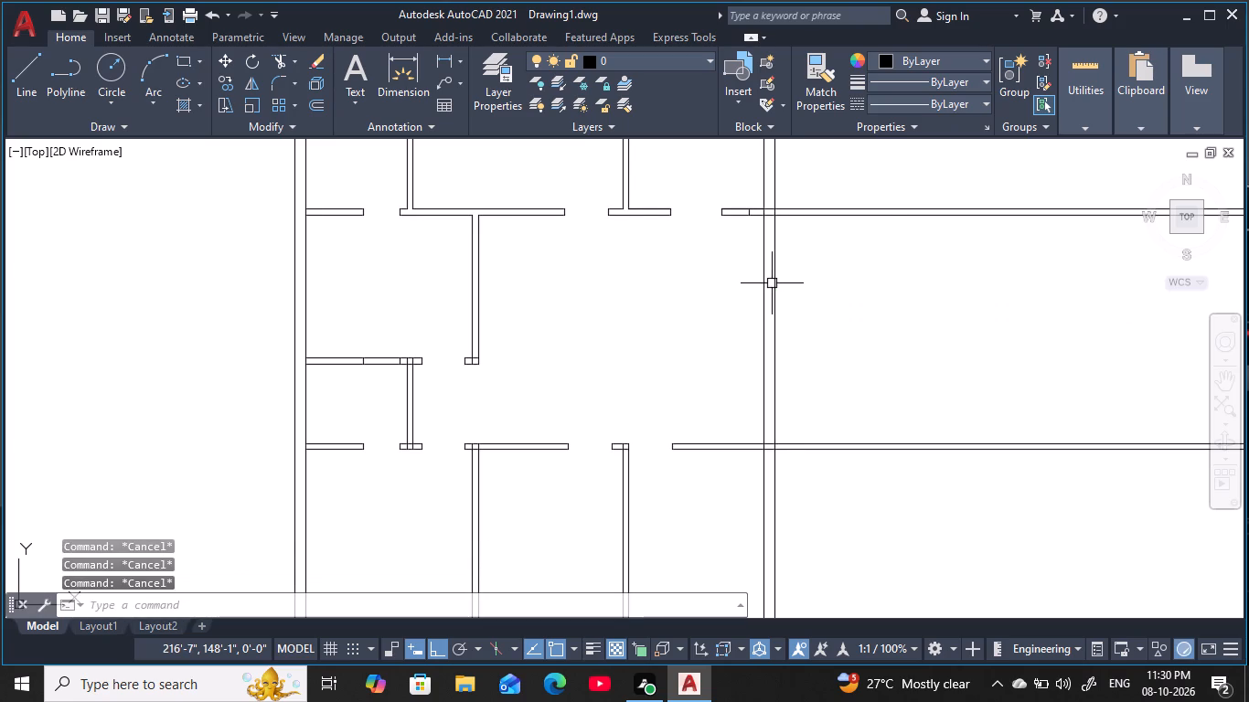
# Offset the upper hall partition's bottom line 1' downward across the thick interior wall.
pyautogui.press('o')
pyautogui.press('space')
pyautogui.write('1')
pyautogui.write("'")
pyautogui.press('space')
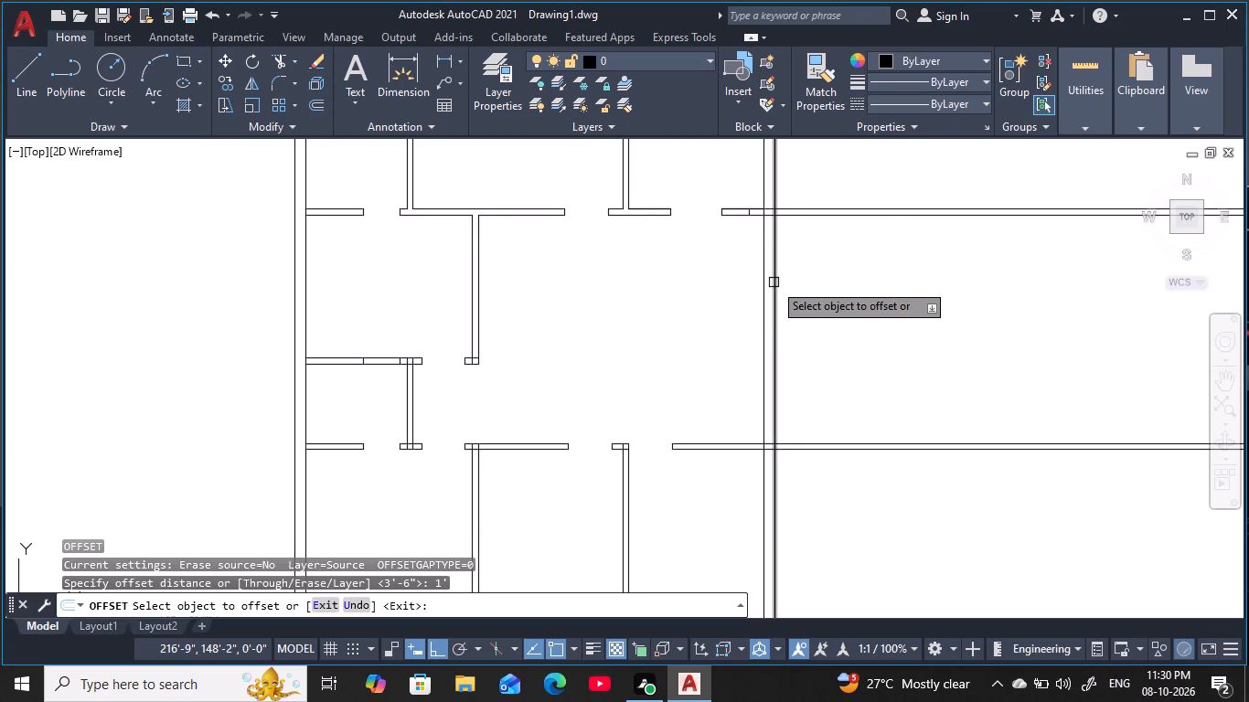
pyautogui.click(792, 218)
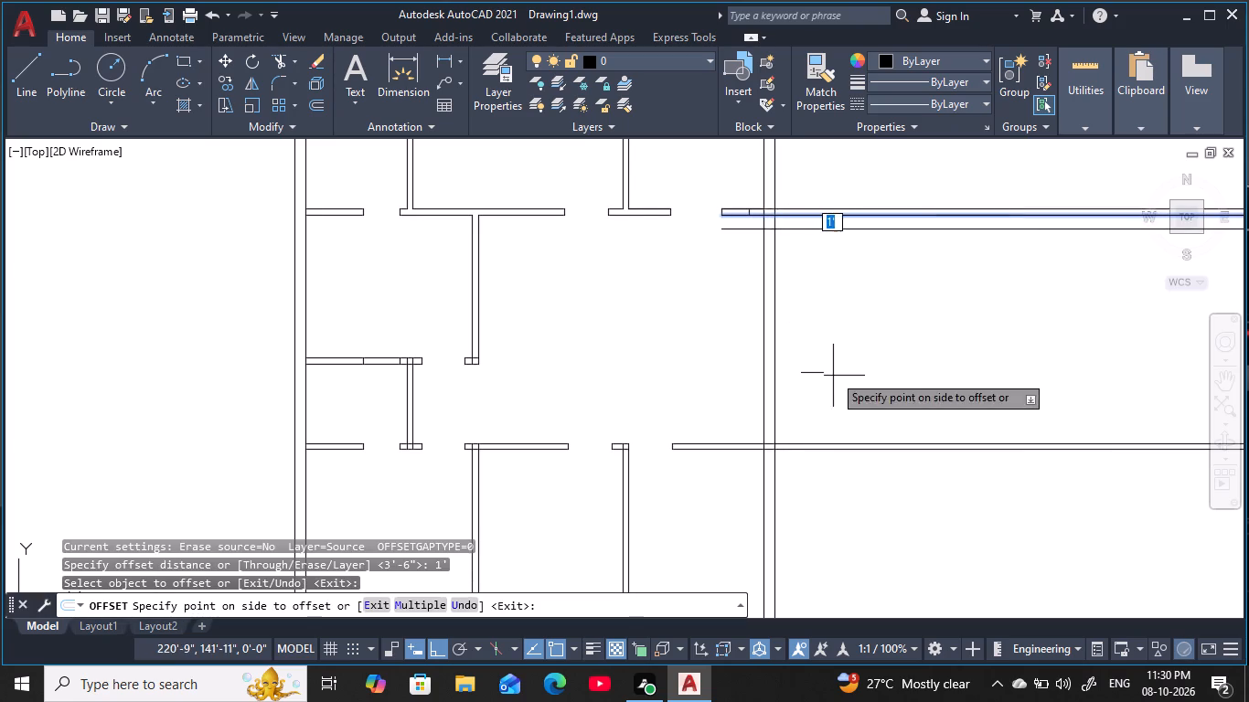
pyautogui.click(835, 379)
pyautogui.press('Escape')
pyautogui.press('Escape')
pyautogui.press('Escape')
pyautogui.press('Escape')
pyautogui.press('Escape')
pyautogui.press('Escape')
pyautogui.press('Escape')
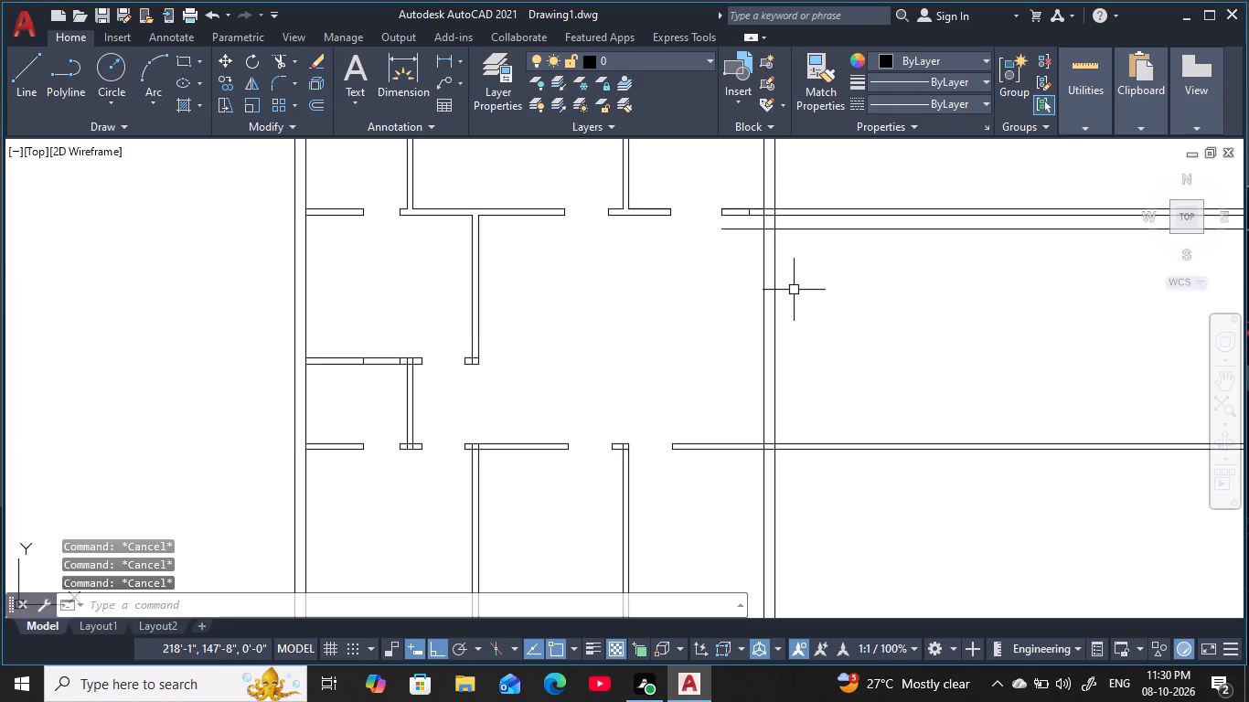
pyautogui.press('Escape')
pyautogui.press('Escape')
pyautogui.press('Escape')
pyautogui.press('Escape')
pyautogui.press('Escape')
pyautogui.press('Escape')
pyautogui.press('Escape')
# Offset the new horizontal line below the upper hall partition 3'6" downward to mark the opening's other edge.
pyautogui.write('O')
pyautogui.press('space')
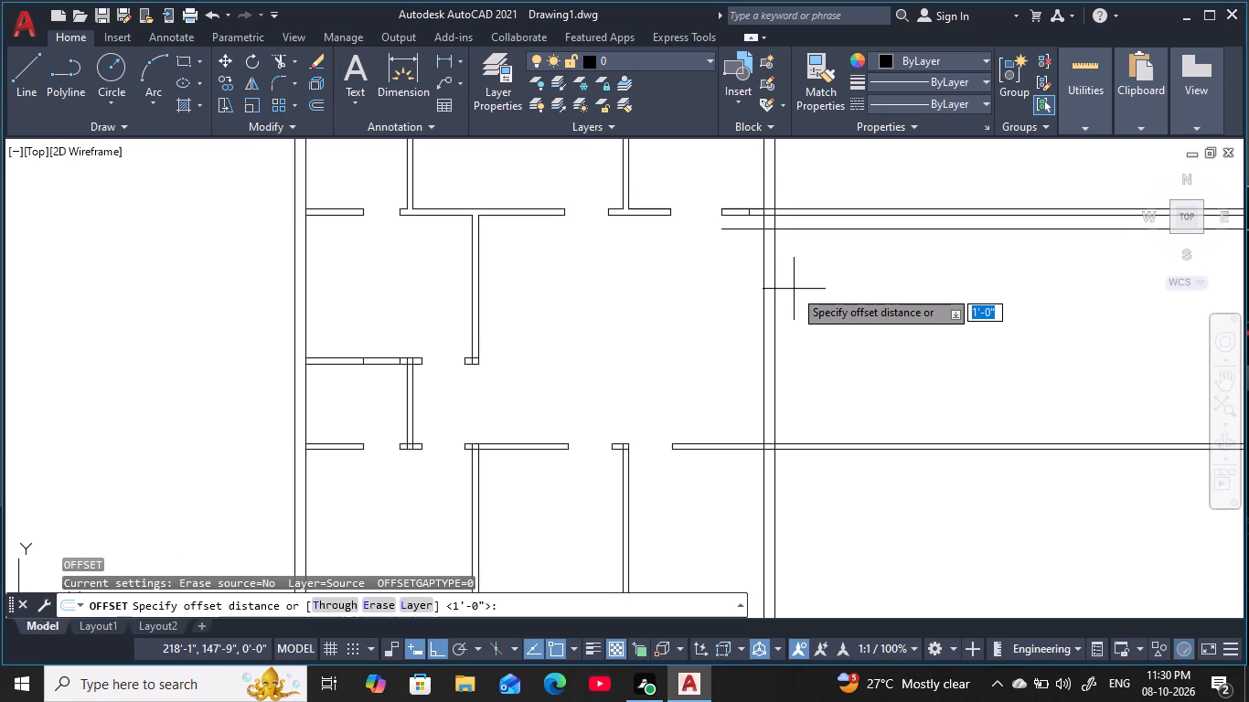
pyautogui.press('3')
pyautogui.press("'")
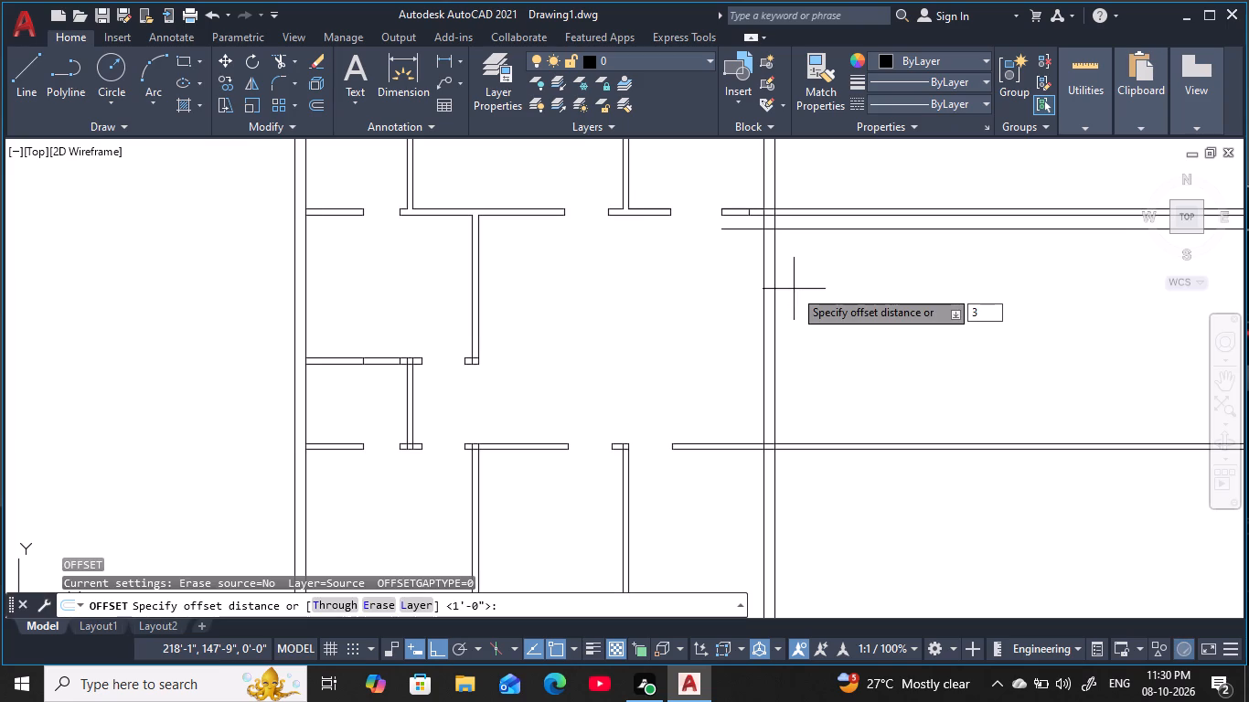
pyautogui.write('6')
pyautogui.press('space')
pyautogui.click(796, 229)
pyautogui.click(851, 384)
pyautogui.press('Escape')
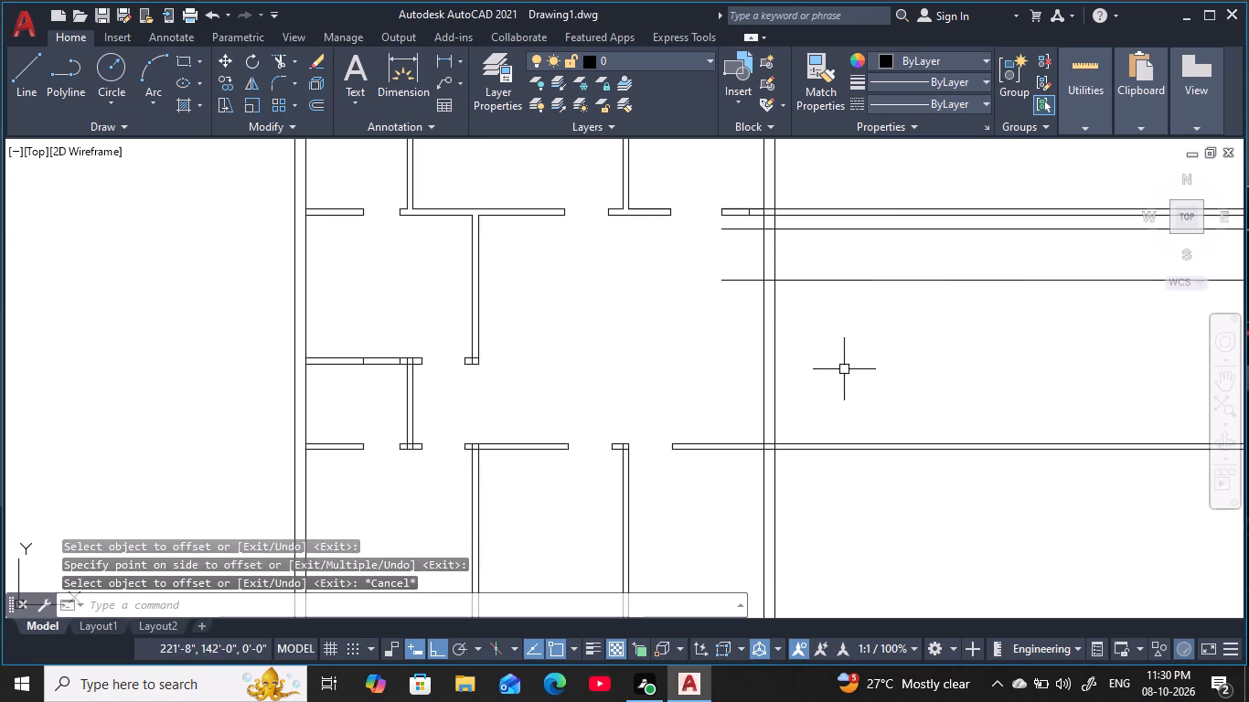
pyautogui.press('Escape')
pyautogui.press('Escape')
pyautogui.press('Escape')
pyautogui.press('Escape')
pyautogui.press('Escape')
# Trim the thick interior wall between the two horizontal lines and their excess on both sides to form a hall door opening.
pyautogui.press('t')
pyautogui.press('r')
pyautogui.press('space')
pyautogui.click(829, 339)
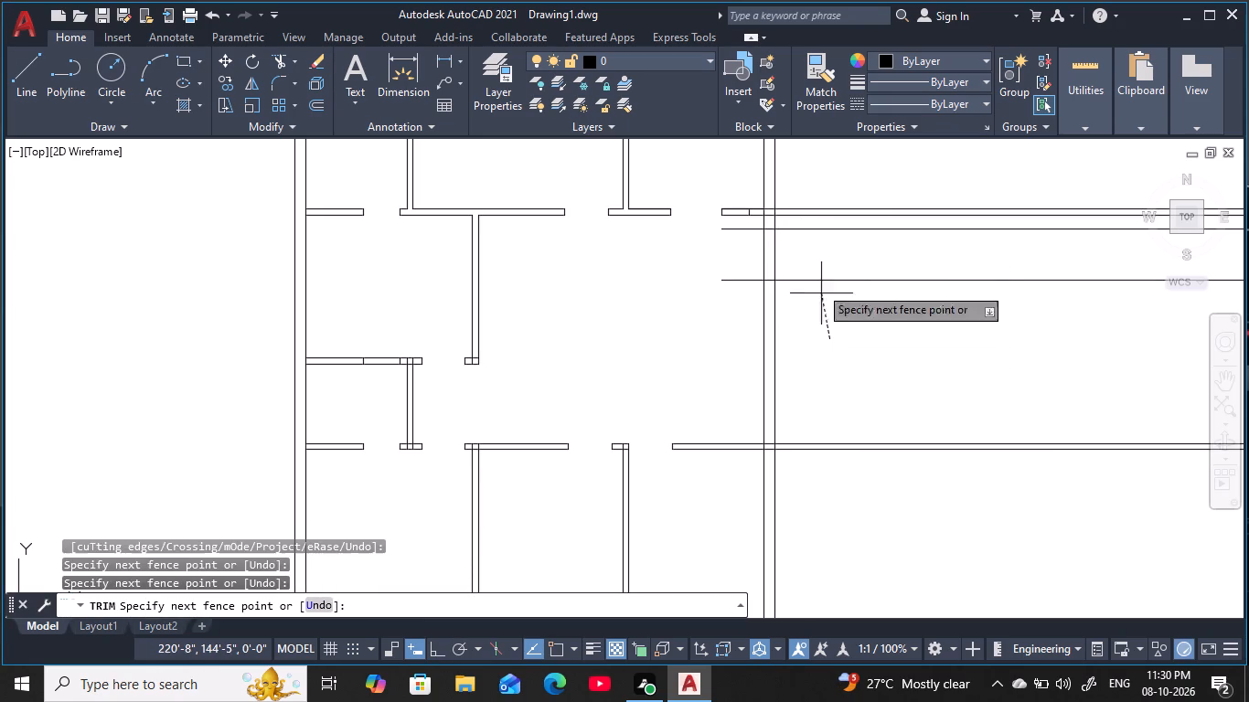
pyautogui.click(804, 220)
pyautogui.click(791, 254)
pyautogui.click(725, 271)
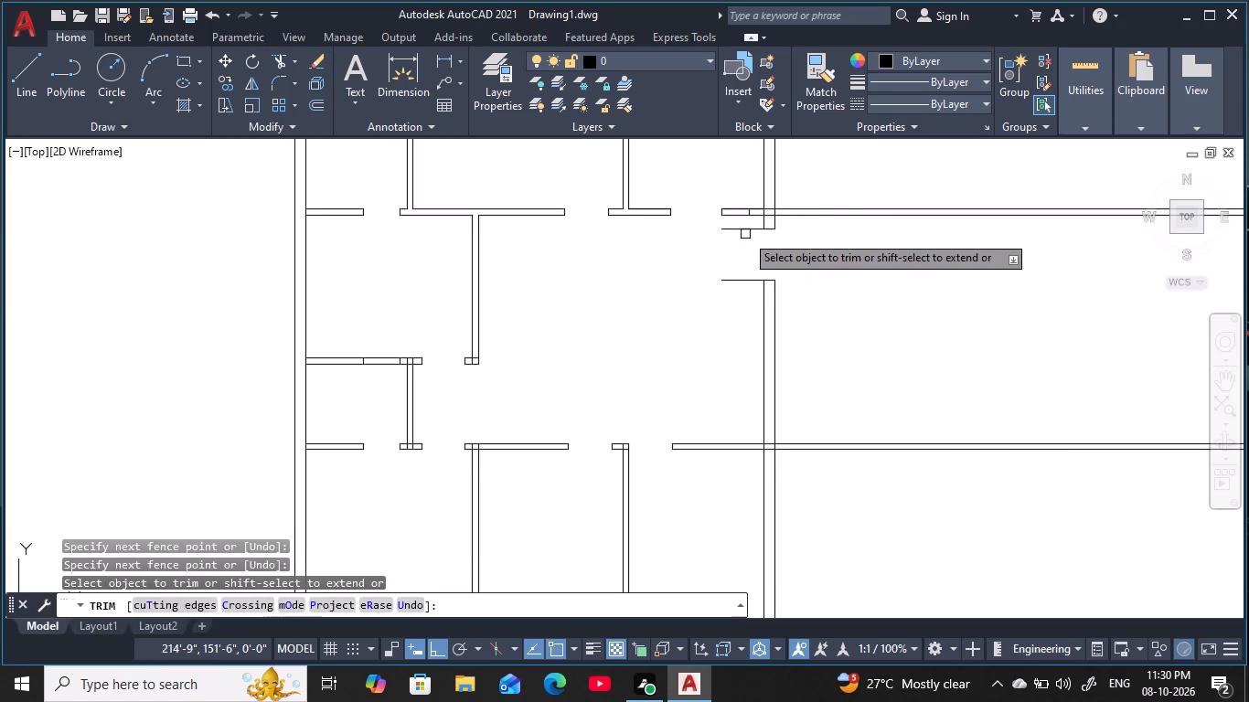
pyautogui.click(745, 233)
pyautogui.click(749, 280)
pyautogui.scroll(-1, 761, 268)
pyautogui.moveTo(761, 268); pyautogui.dragTo(738, 309, button='middle')
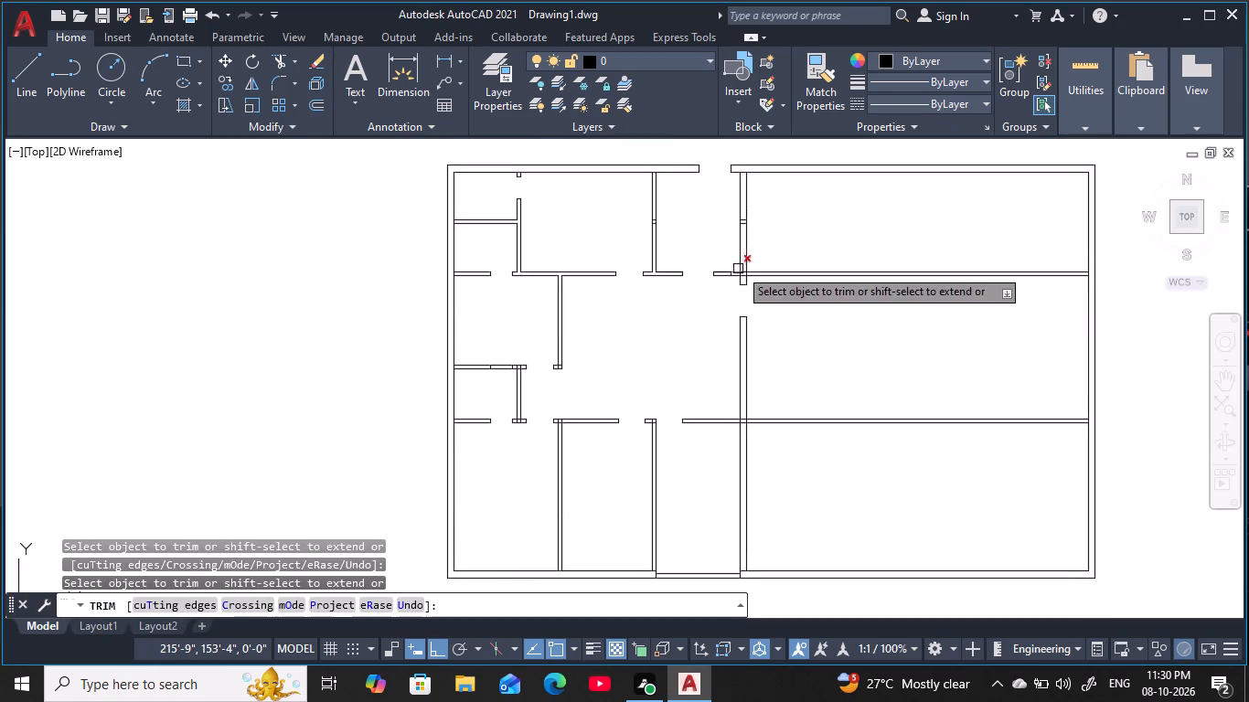
pyautogui.scroll(5, 738, 263)
pyautogui.scroll(-3, 760, 304)
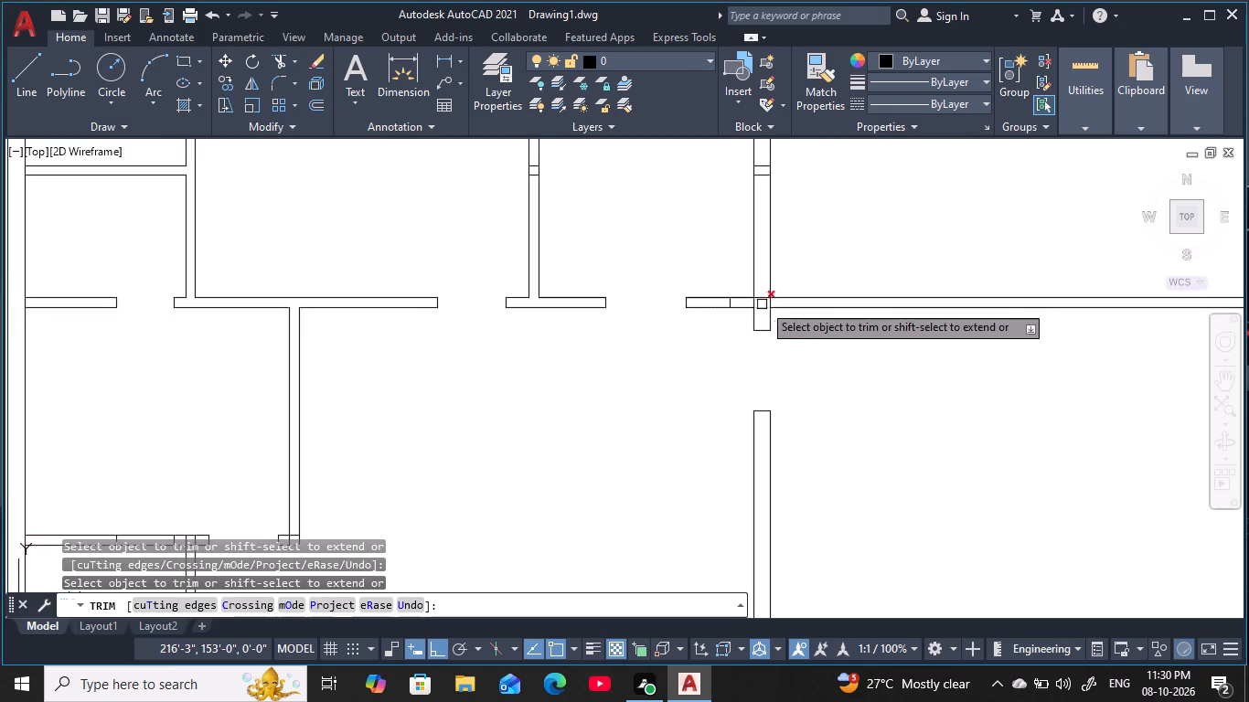
pyautogui.scroll(-3, 799, 266)
pyautogui.moveTo(801, 263); pyautogui.dragTo(755, 311, button='middle')
pyautogui.press('Escape')
pyautogui.scroll(3, 757, 299)
pyautogui.press('Escape')
pyautogui.press('Escape')
pyautogui.press('Escape')
pyautogui.press('Escape')
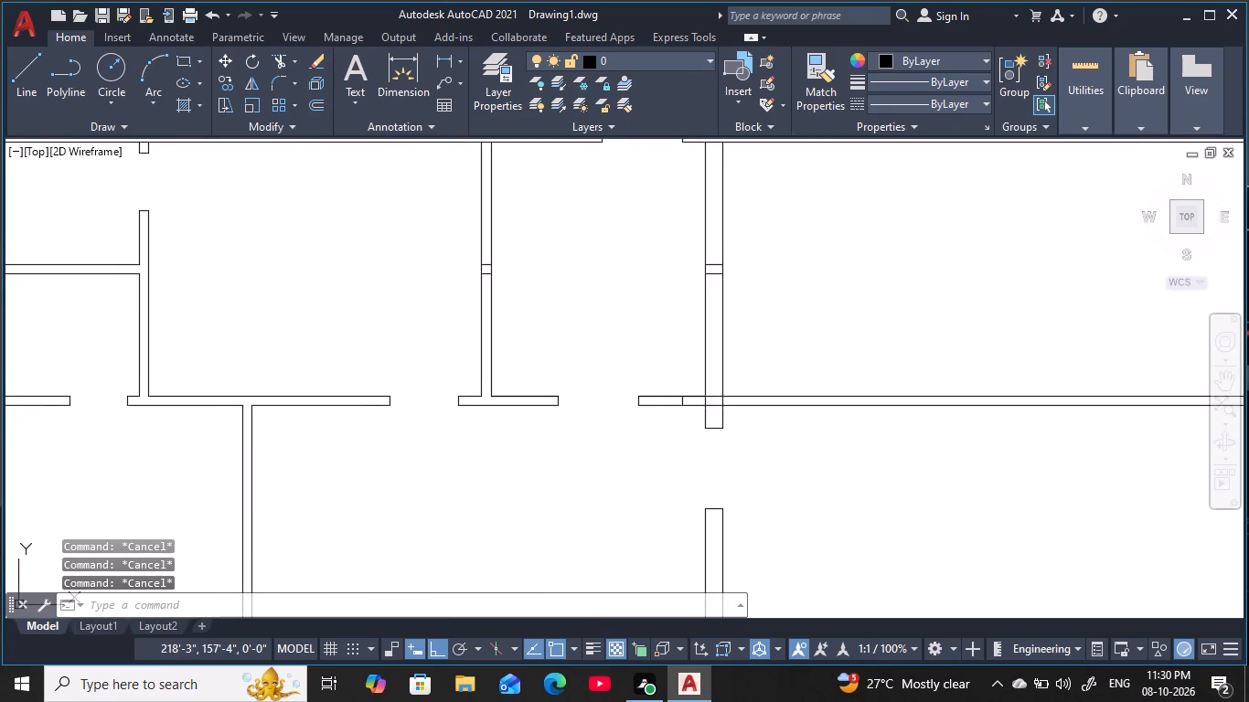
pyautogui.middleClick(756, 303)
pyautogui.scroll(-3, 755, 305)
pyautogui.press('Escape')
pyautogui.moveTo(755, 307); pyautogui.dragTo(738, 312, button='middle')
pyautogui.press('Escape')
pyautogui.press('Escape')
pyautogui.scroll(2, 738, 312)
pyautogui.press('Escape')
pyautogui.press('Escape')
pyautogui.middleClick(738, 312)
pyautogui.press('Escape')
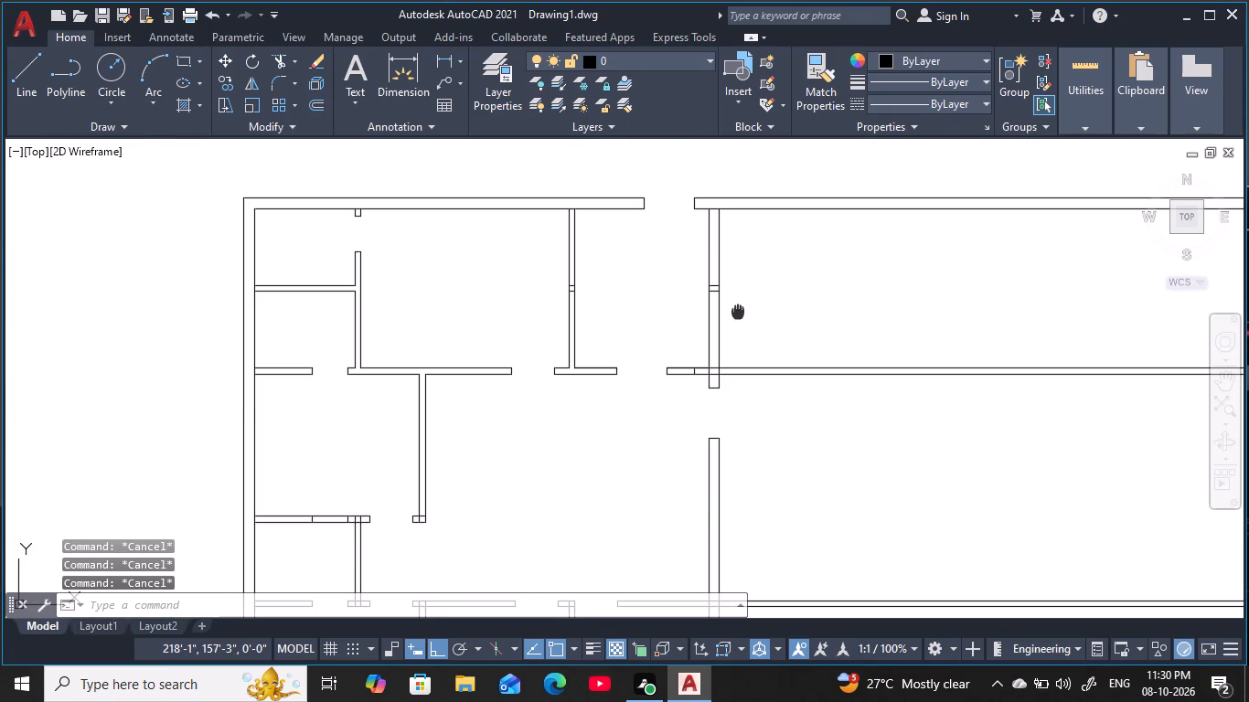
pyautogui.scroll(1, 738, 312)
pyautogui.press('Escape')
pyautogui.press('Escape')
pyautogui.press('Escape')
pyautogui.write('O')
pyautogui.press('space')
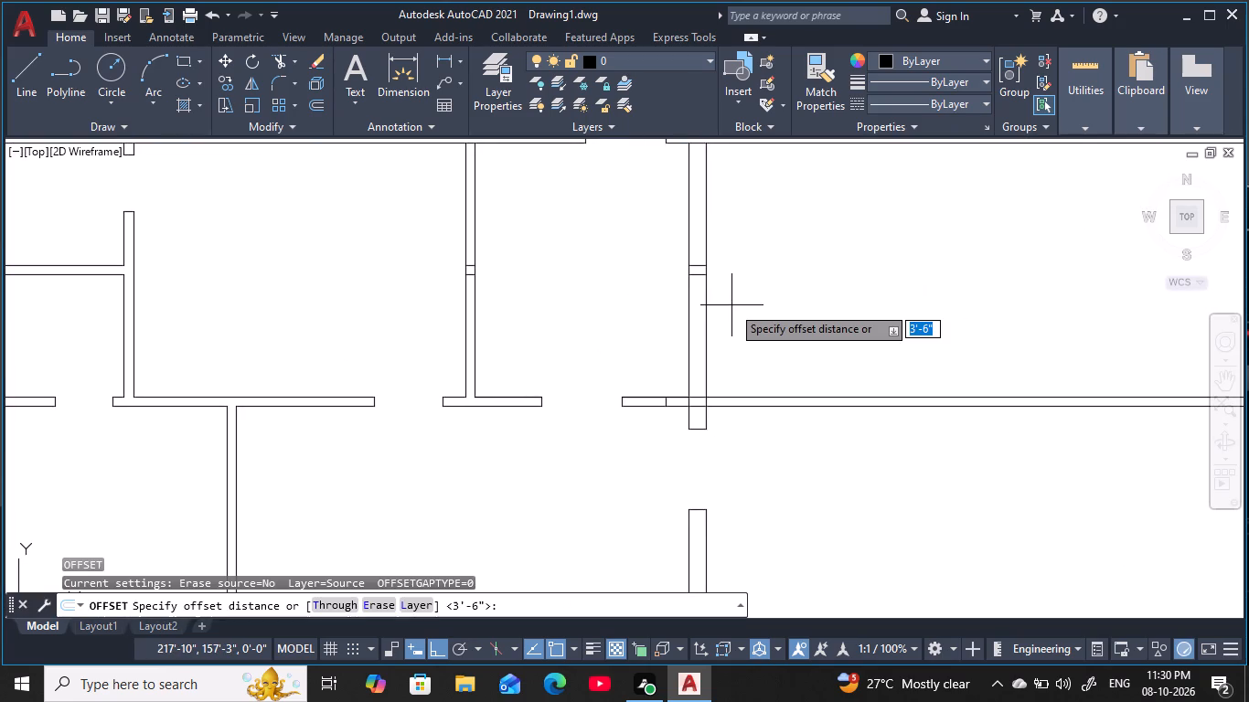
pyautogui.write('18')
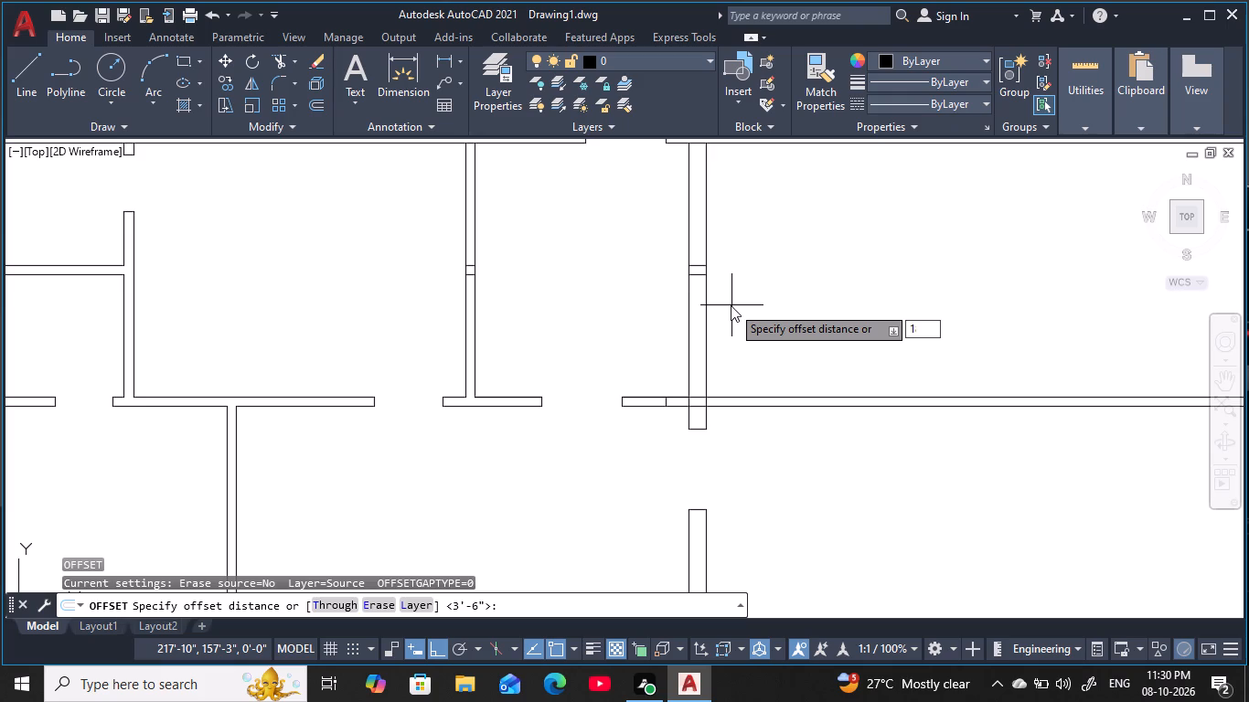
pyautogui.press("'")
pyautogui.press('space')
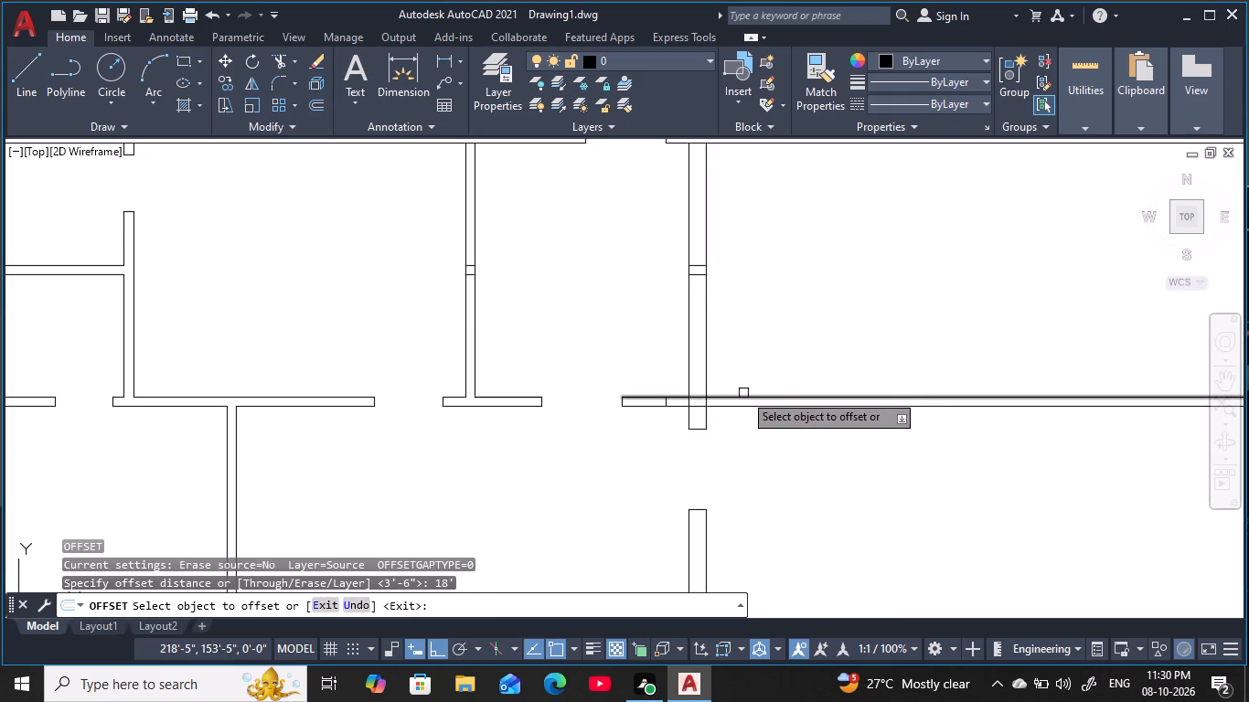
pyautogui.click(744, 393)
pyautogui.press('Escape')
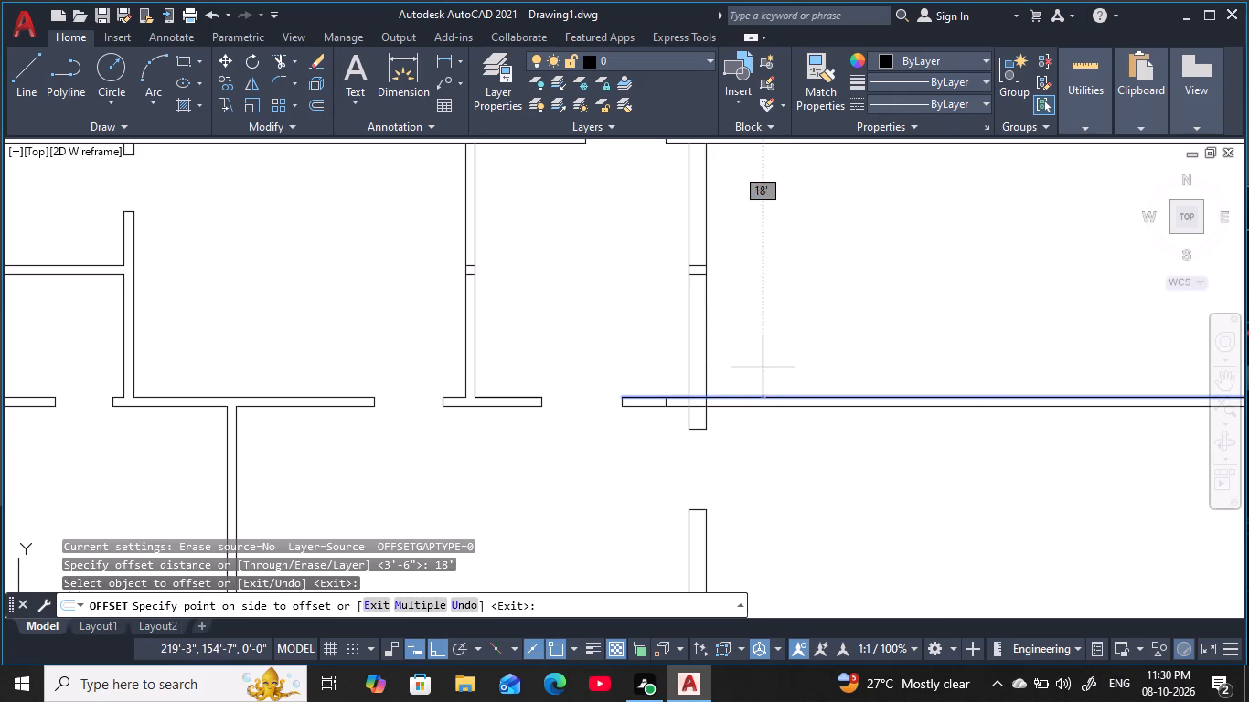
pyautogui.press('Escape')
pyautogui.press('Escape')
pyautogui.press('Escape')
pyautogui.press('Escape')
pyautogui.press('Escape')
# Offset the upper hall partition's top line 18" upward across the thick interior wall.
pyautogui.write('O')
pyautogui.press('space')
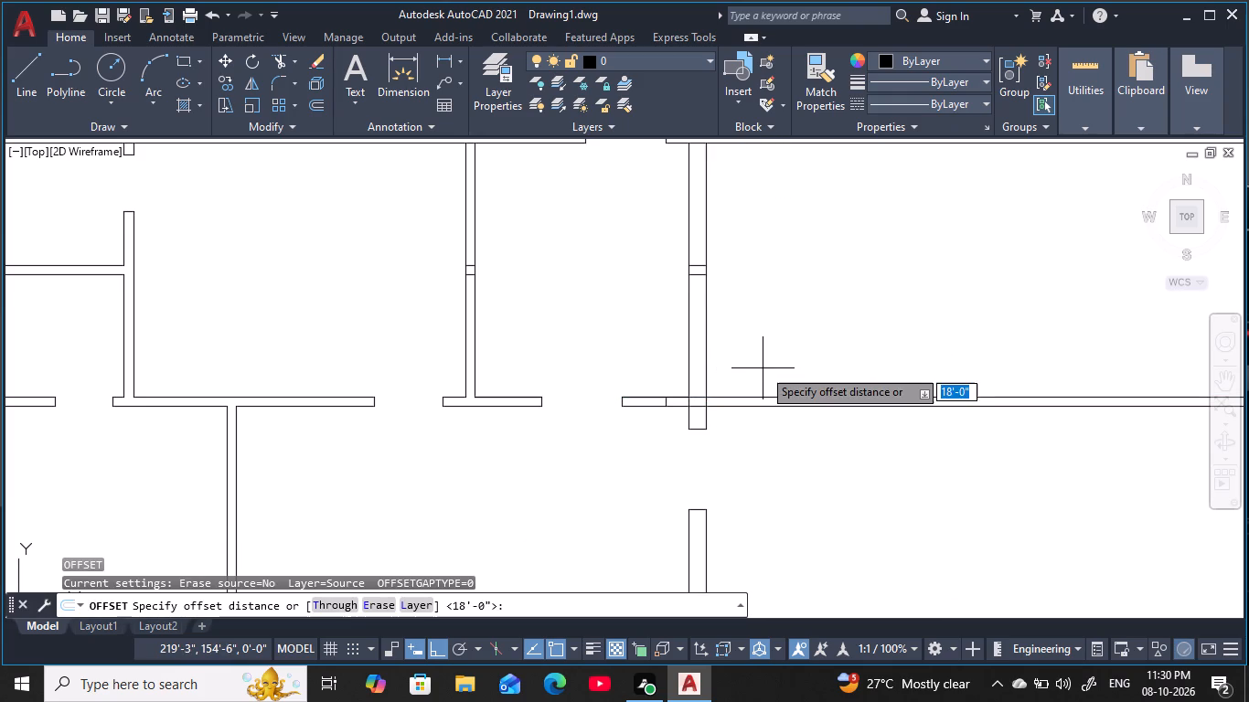
pyautogui.press('1')
pyautogui.press('8')
pyautogui.press('space')
pyautogui.click(766, 397)
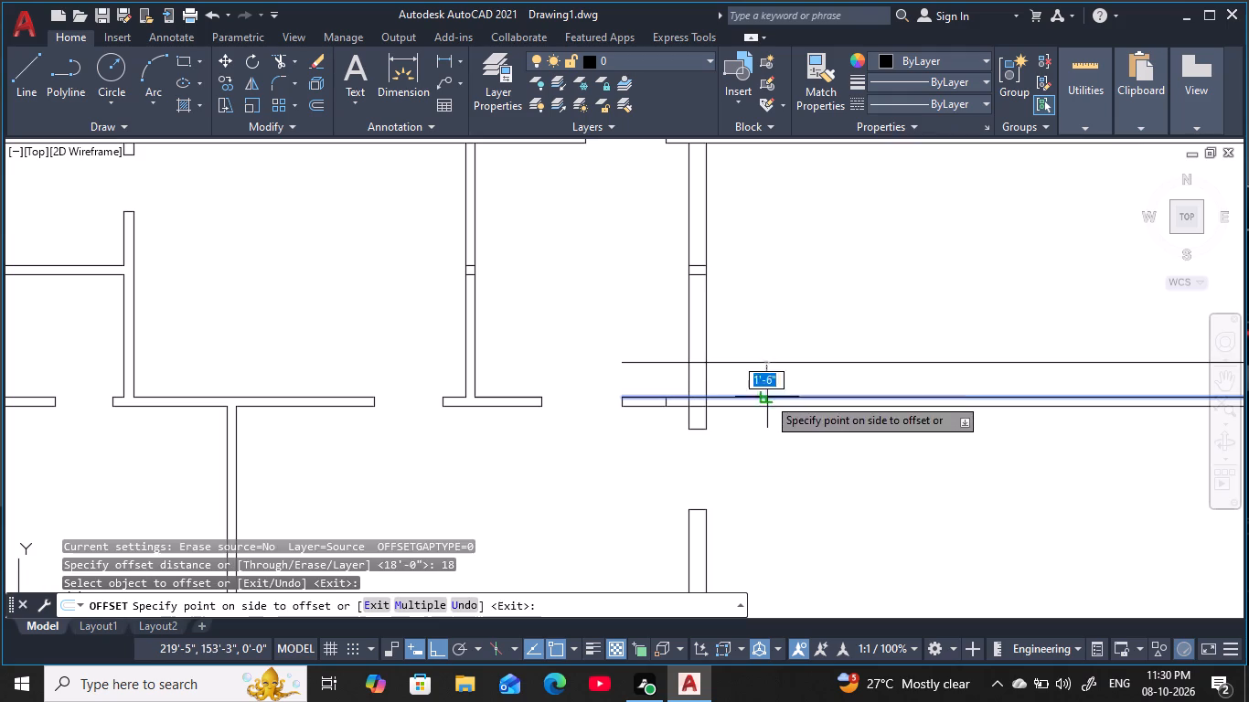
pyautogui.click(771, 286)
pyautogui.press('Escape')
pyautogui.press('Escape')
pyautogui.press('Escape')
pyautogui.press('Escape')
pyautogui.press('Escape')
pyautogui.press('Escape')
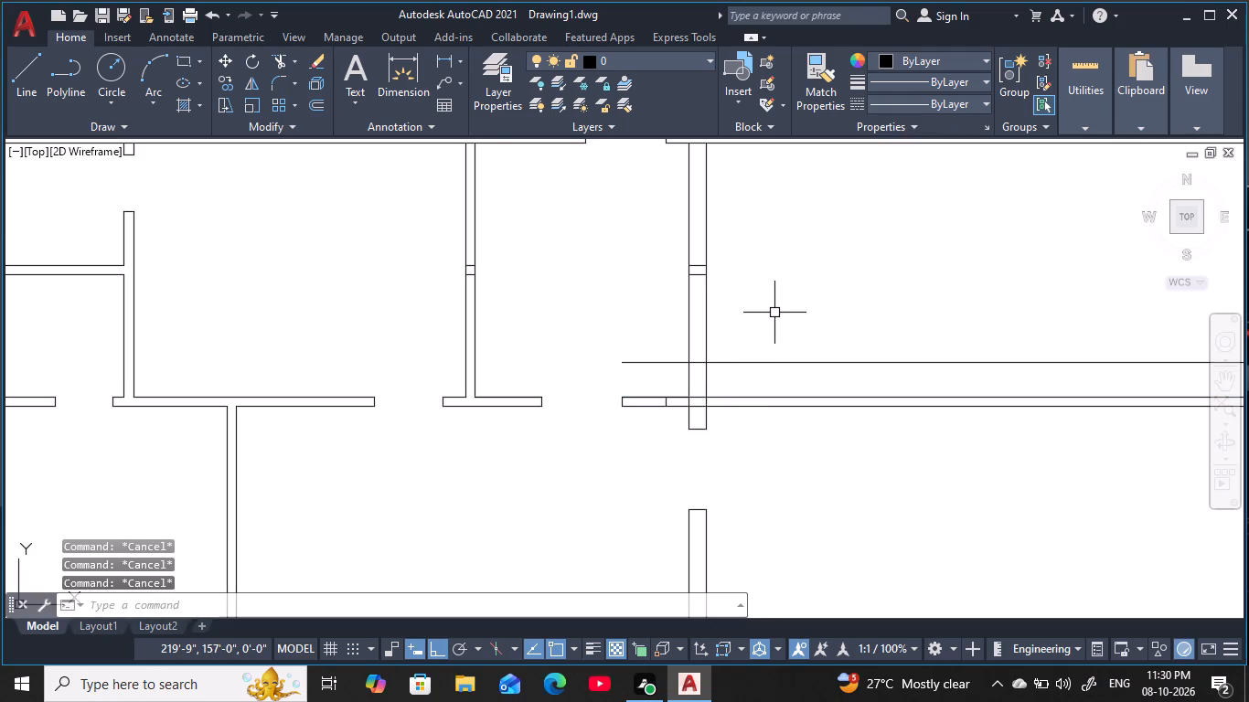
# Offset the new horizontal line above the upper hall partition 2'6" upward.
pyautogui.press('o')
pyautogui.press('space')
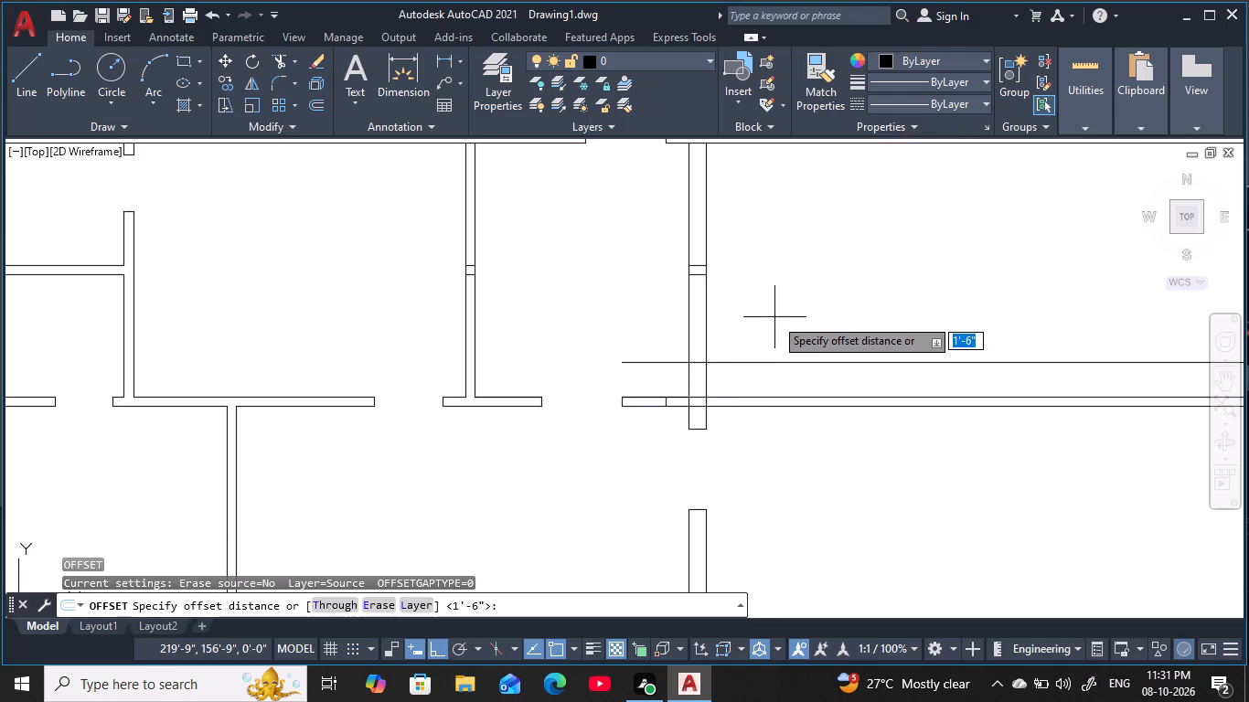
pyautogui.press('2')
pyautogui.press("'")
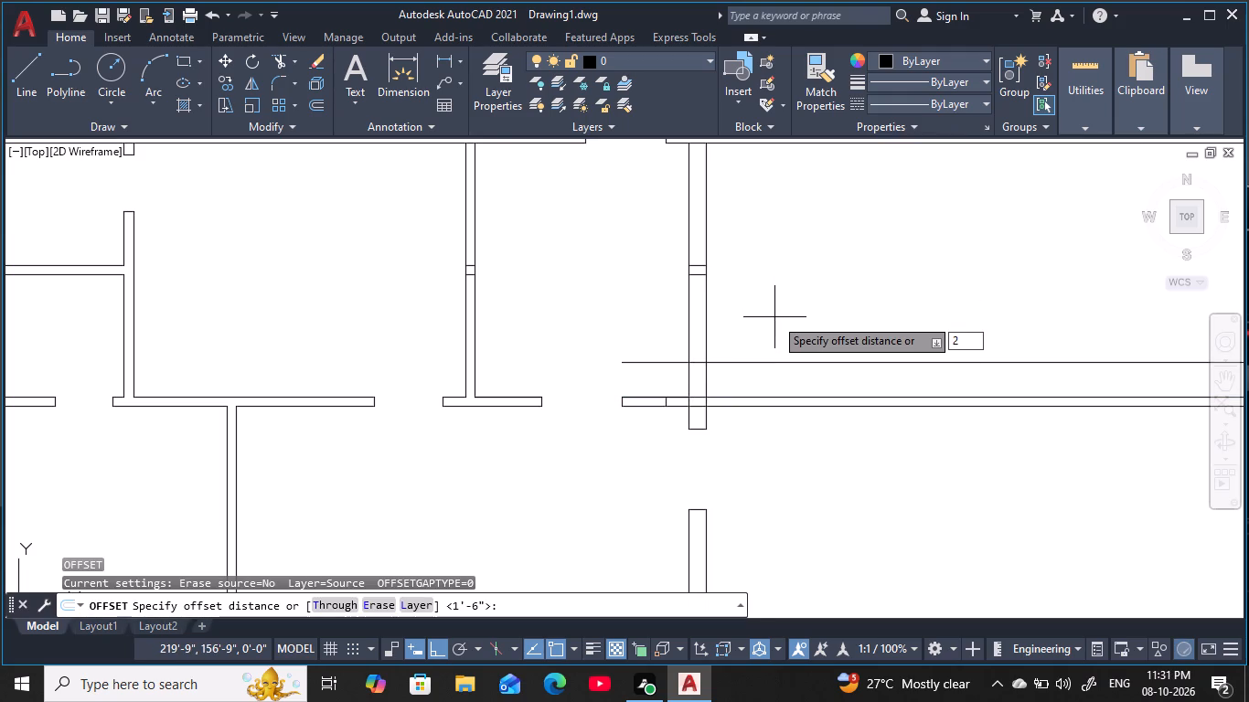
pyautogui.write('6')
pyautogui.press('space')
pyautogui.click(770, 365)
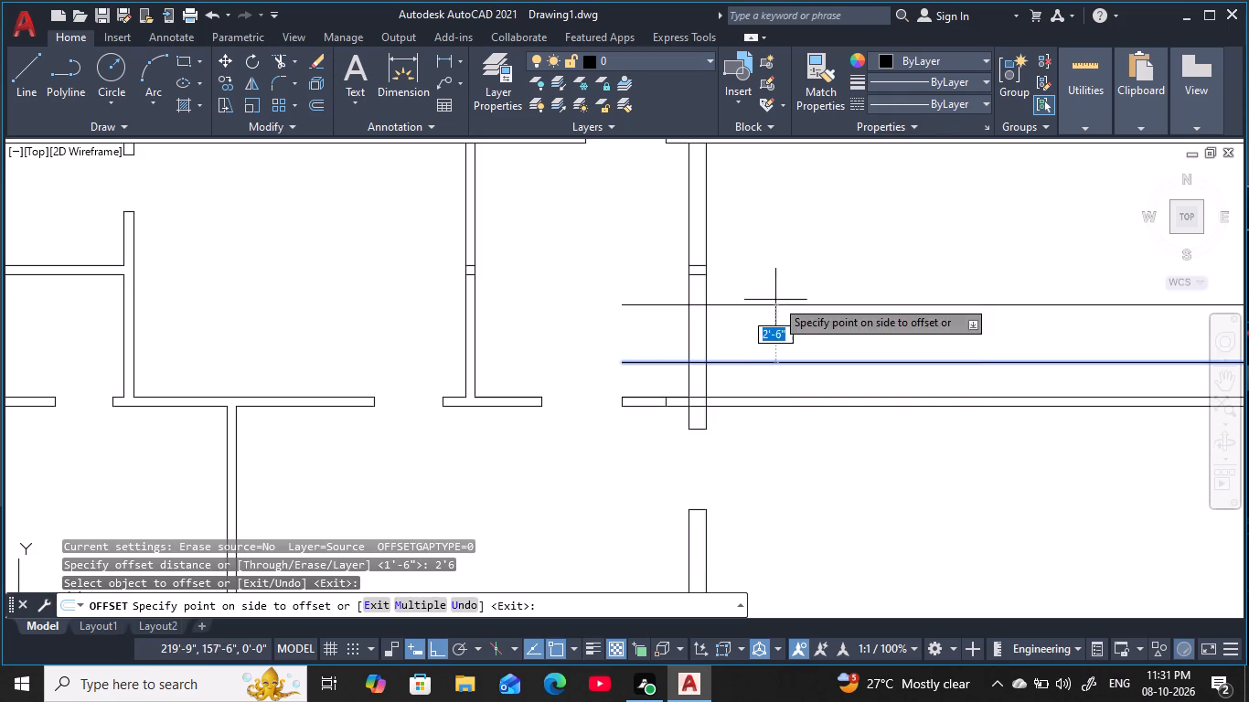
pyautogui.click(777, 265)
pyautogui.press('Escape')
pyautogui.press('Escape')
pyautogui.press('Escape')
pyautogui.press('Escape')
pyautogui.press('Escape')
pyautogui.press('Escape')
# Trim the thick interior wall between the two lines above the upper hall partition and their excess to form a door opening.
pyautogui.write('TR')
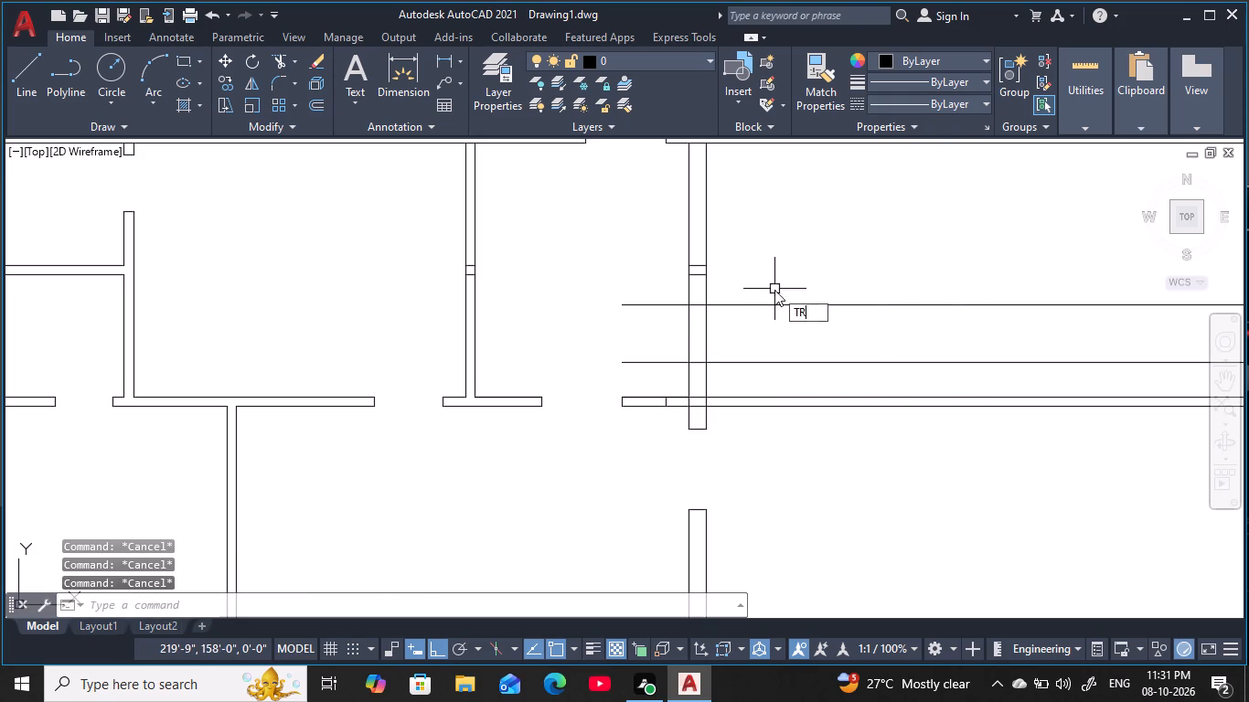
pyautogui.press('space')
pyautogui.click(773, 334)
pyautogui.click(633, 346)
pyautogui.click(648, 320)
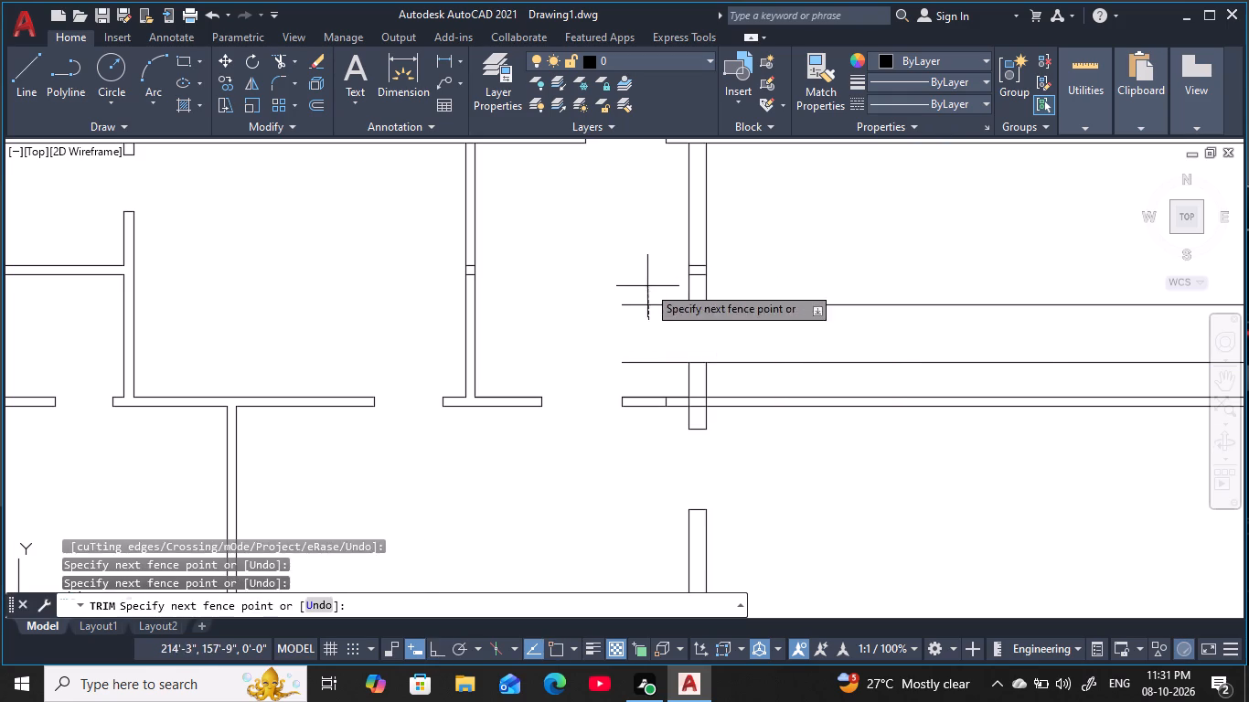
pyautogui.click(646, 282)
pyautogui.click(763, 286)
pyautogui.click(774, 333)
pyautogui.click(771, 365)
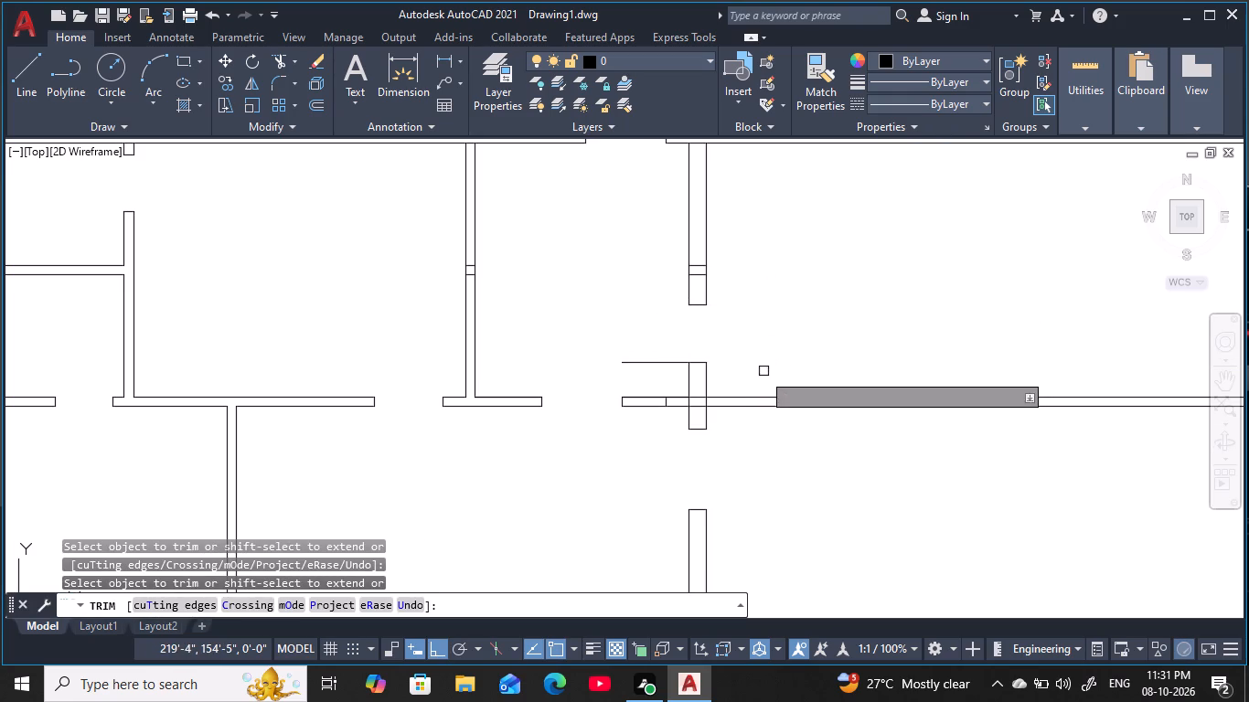
pyautogui.click(659, 363)
pyautogui.scroll(-1, 745, 335)
pyautogui.moveTo(752, 330); pyautogui.dragTo(870, 215, button='middle')
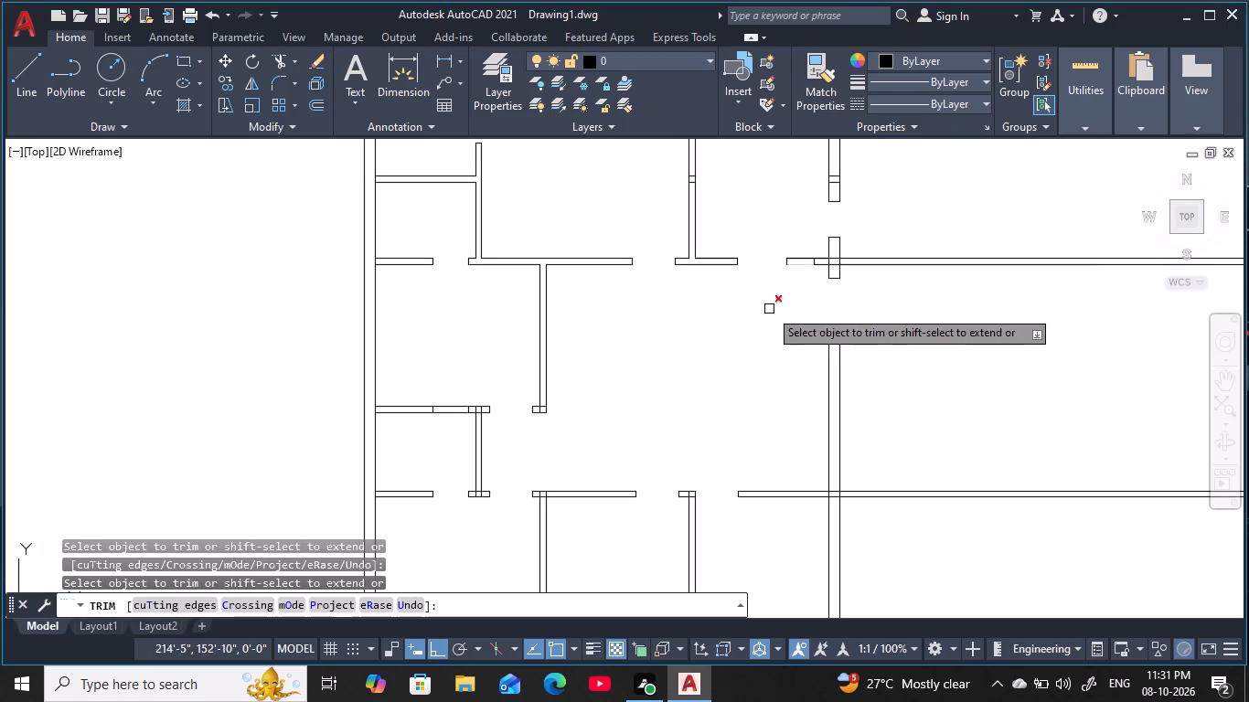
pyautogui.moveTo(729, 316); pyautogui.dragTo(763, 175, button='middle')
pyautogui.moveTo(768, 317); pyautogui.dragTo(743, 224, button='middle')
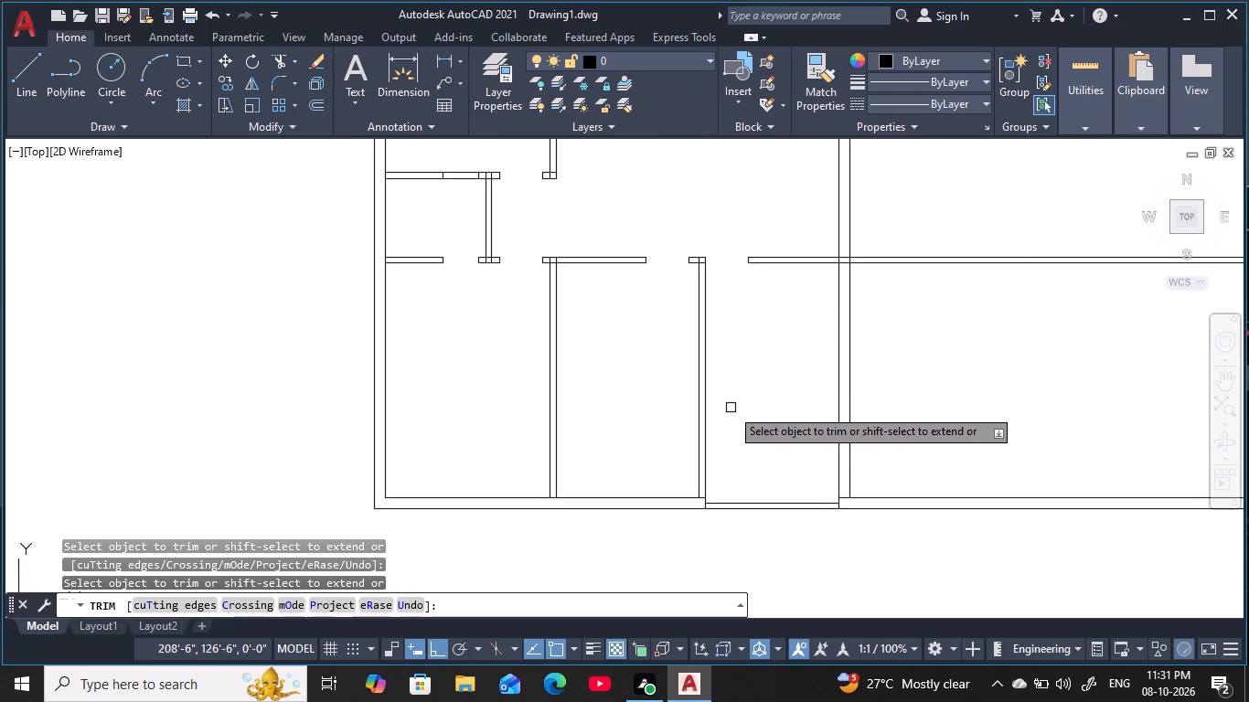
# Offset the inner horizontal line of the bottom wall segment between the right-hand partition and the thick interior wall 5' upward.
pyautogui.press('Escape')
pyautogui.press('Escape')
pyautogui.press('Escape')
pyautogui.press('Escape')
pyautogui.press('Escape')
pyautogui.press('Escape')
pyautogui.press('Escape')
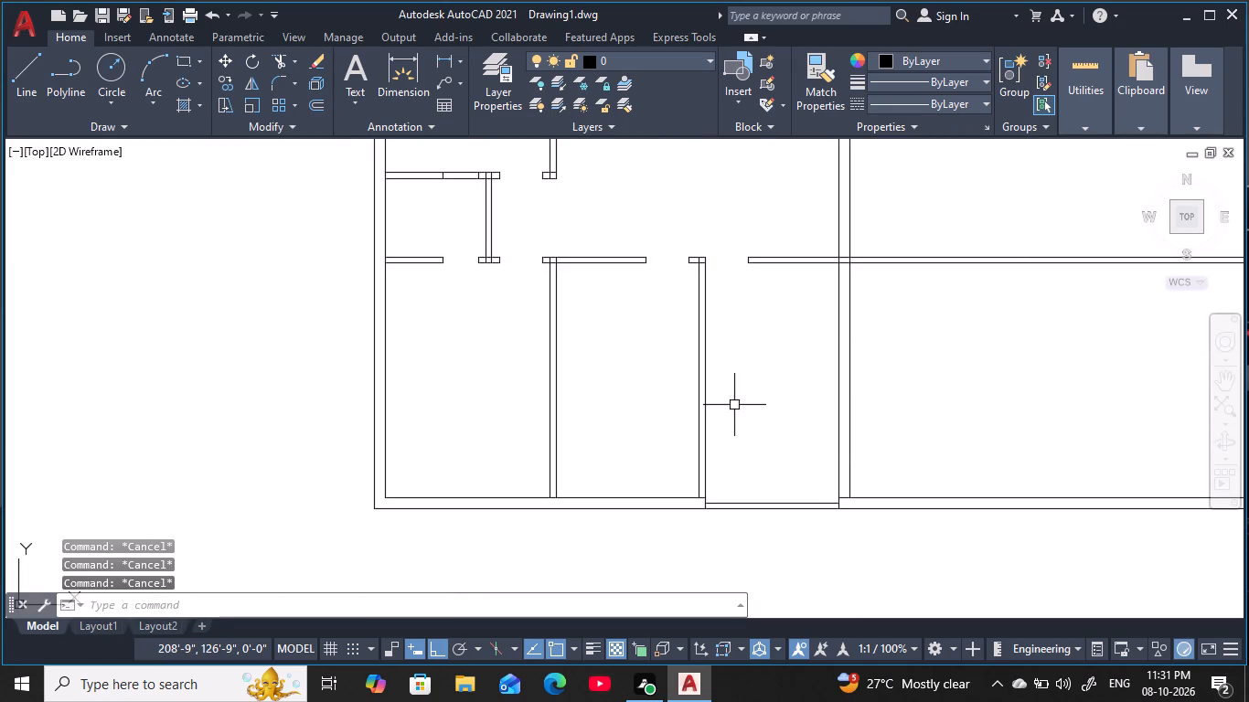
pyautogui.write('O')
pyautogui.press('space')
pyautogui.write("5'")
pyautogui.press('space')
pyautogui.click(783, 500)
pyautogui.click(772, 372)
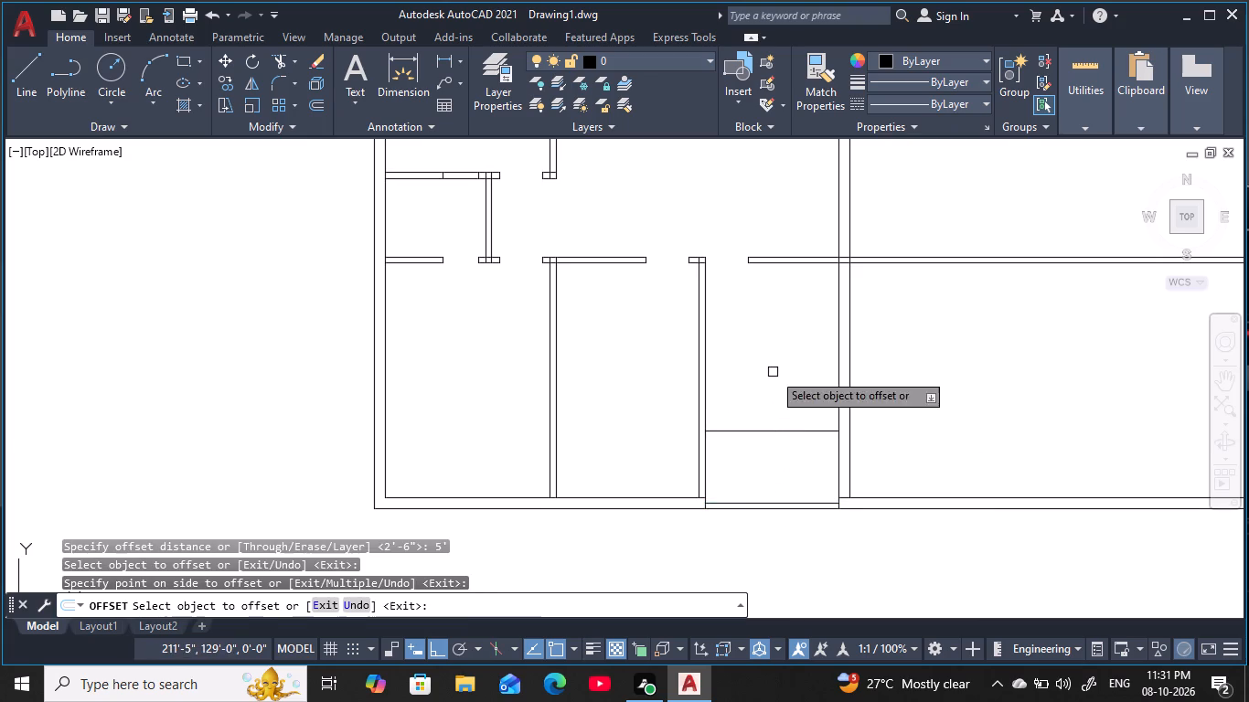
pyautogui.moveTo(776, 368); pyautogui.dragTo(722, 383, button='middle')
pyautogui.scroll(1, 724, 383)
pyautogui.press('Escape')
pyautogui.press('Escape')
pyautogui.press('Escape')
pyautogui.press('Escape')
pyautogui.press('Escape')
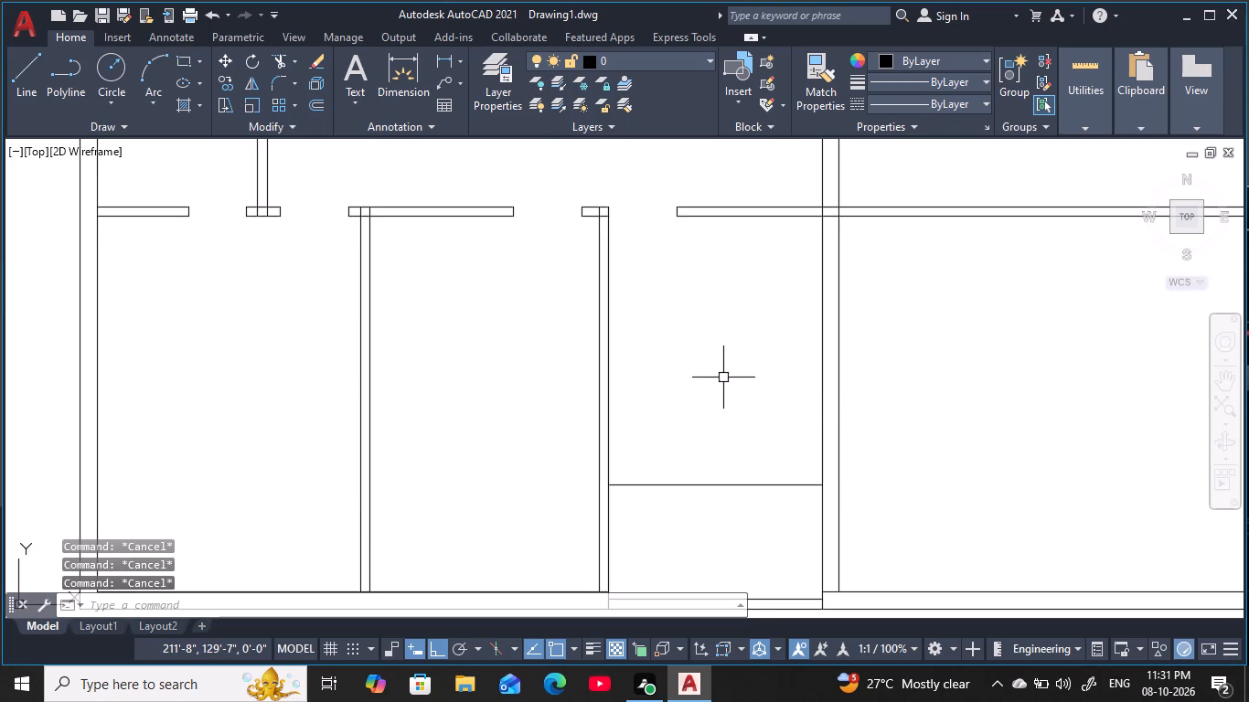
pyautogui.press('Escape')
pyautogui.press('Escape')
pyautogui.press('Escape')
pyautogui.press('Escape')
# Offset the new horizontal line between the partition and the thick wall 9" upward to form a wall.
pyautogui.press('o')
pyautogui.press('space')
pyautogui.press('9')
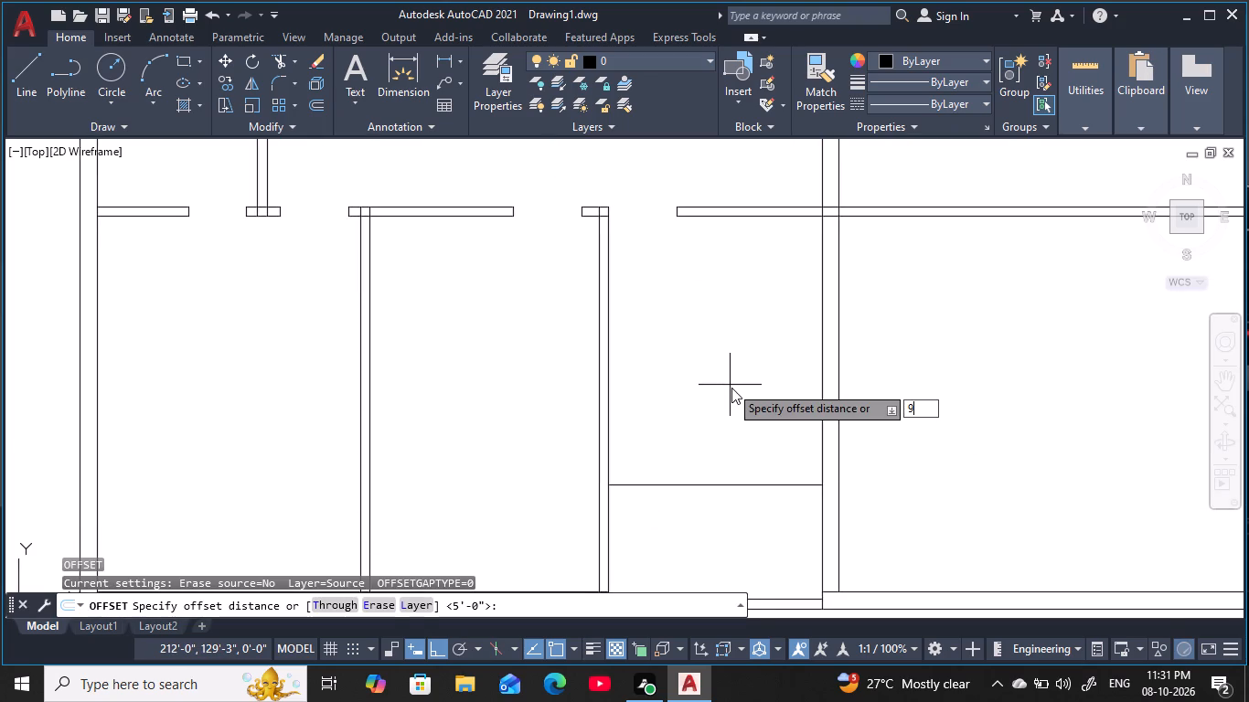
pyautogui.press('space')
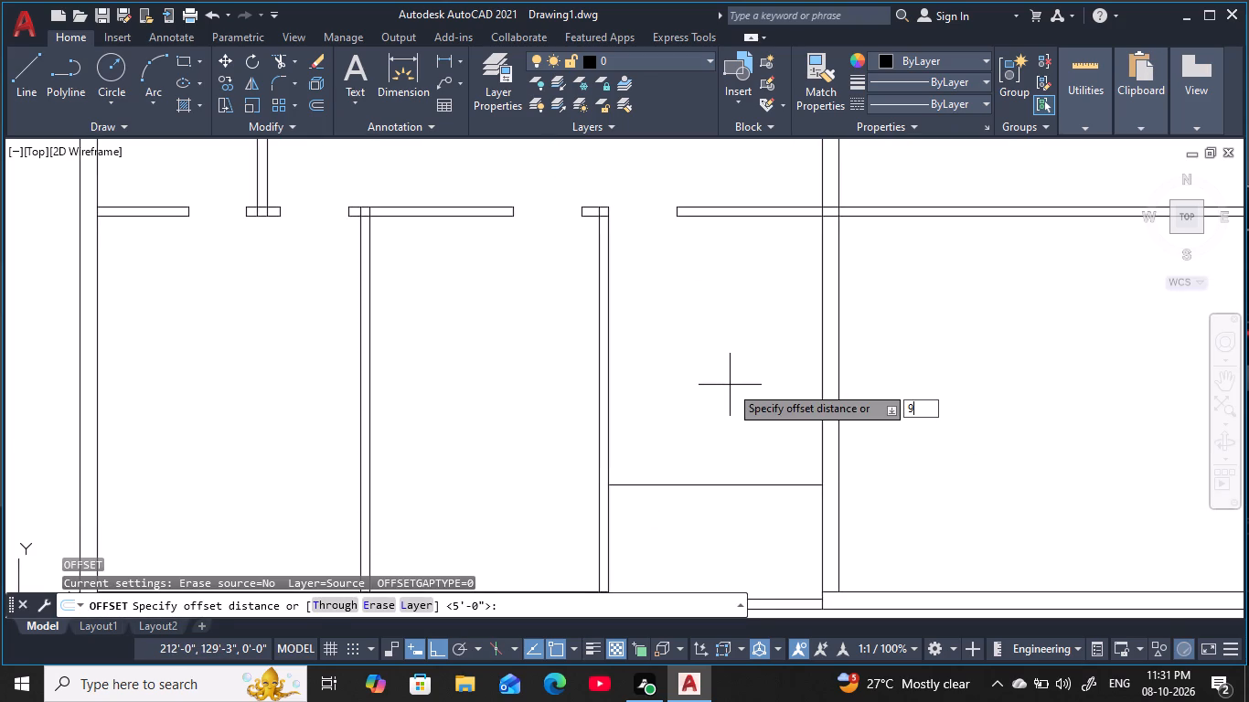
pyautogui.click(747, 484)
pyautogui.click(729, 385)
pyautogui.moveTo(731, 379); pyautogui.dragTo(720, 316, button='middle')
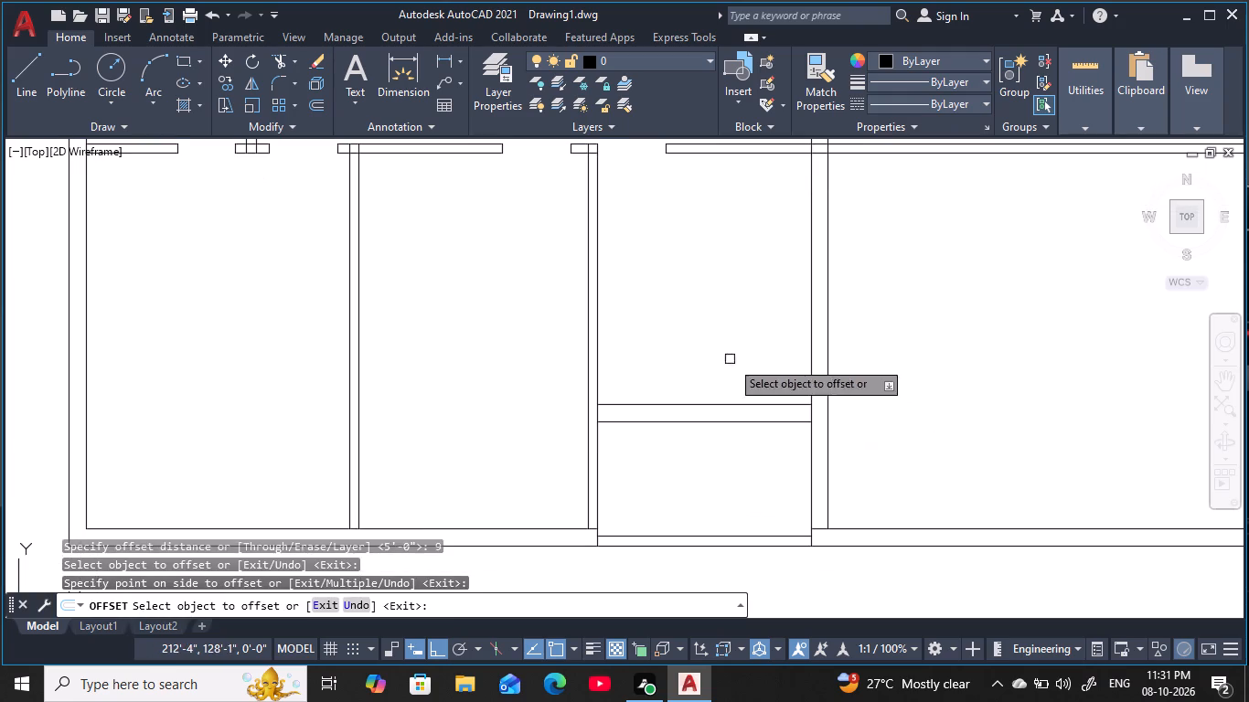
pyautogui.press('Escape')
pyautogui.press('Escape')
pyautogui.press('Escape')
pyautogui.press('Escape')
pyautogui.press('Escape')
pyautogui.press('Escape')
pyautogui.press('Escape')
pyautogui.press('Escape')
pyautogui.press('Escape')
pyautogui.press('Escape')
pyautogui.press('Escape')
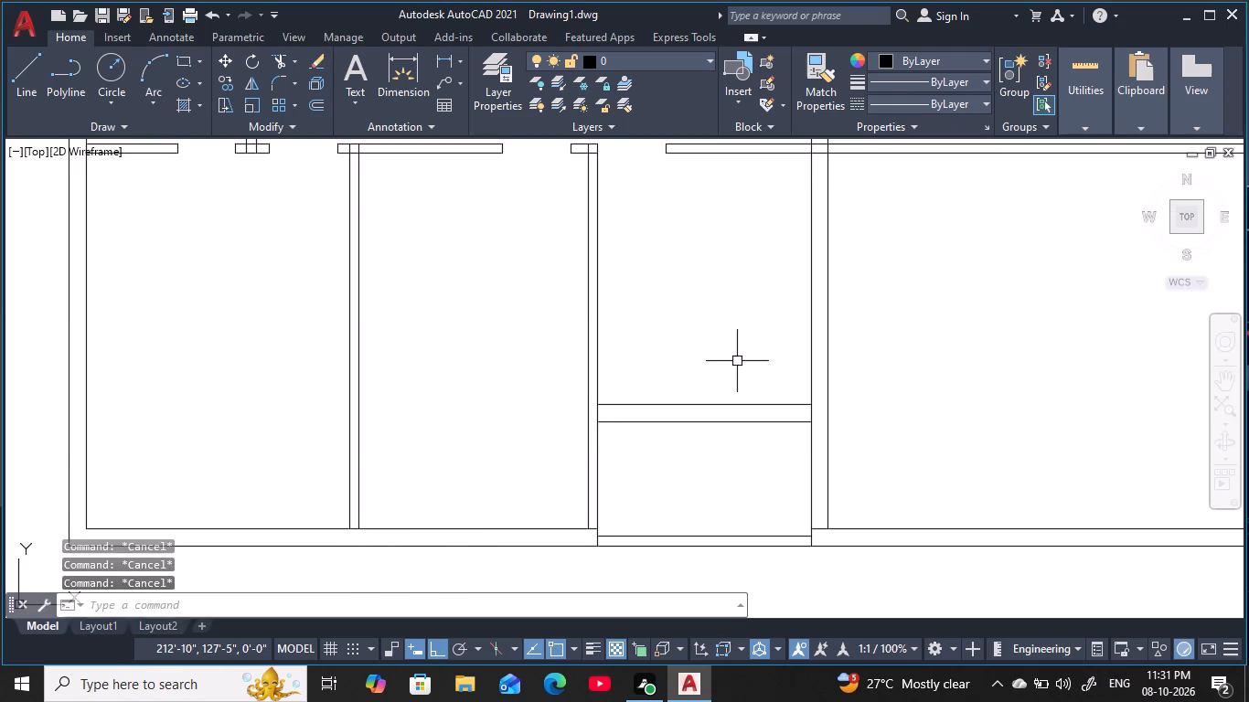
# Trim the overlapping lines where the right-hand lower partition meets the short stub of the lower hall partition.
pyautogui.moveTo(709, 303); pyautogui.dragTo(698, 335, button='middle')
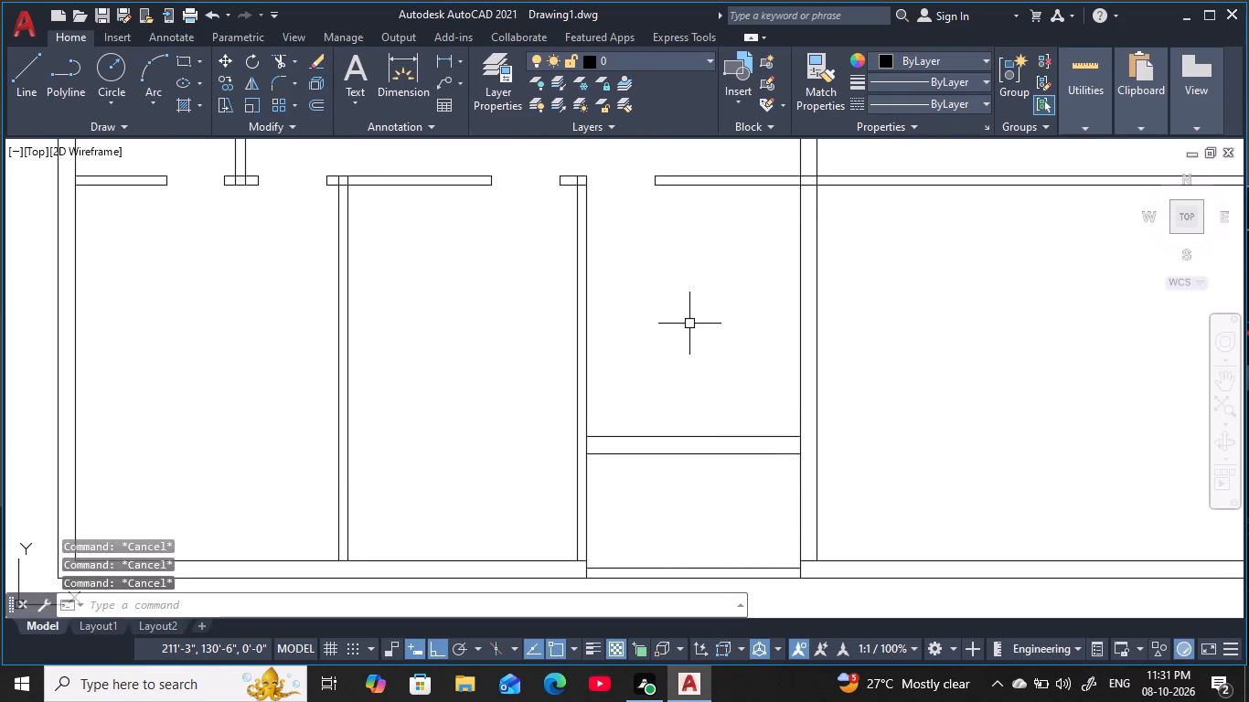
pyautogui.moveTo(689, 324); pyautogui.dragTo(650, 395, button='middle')
pyautogui.scroll(-1, 659, 357)
pyautogui.moveTo(659, 357); pyautogui.dragTo(685, 338, button='middle')
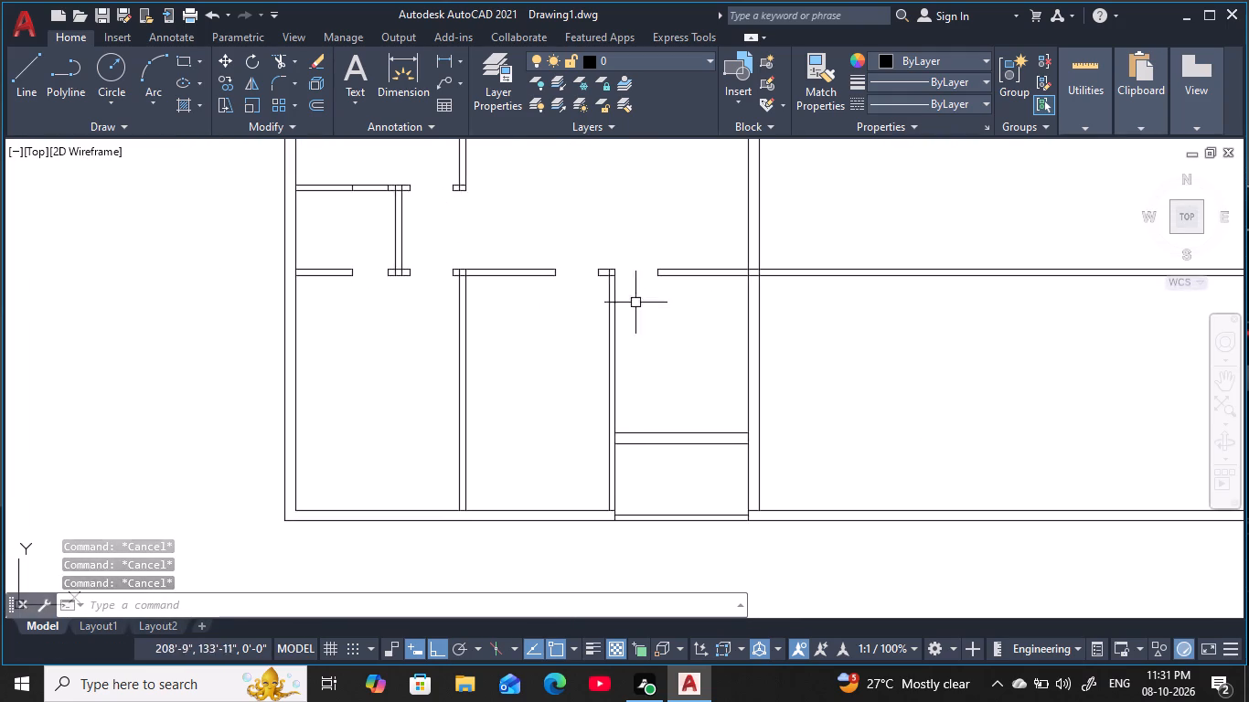
pyautogui.scroll(3, 620, 271)
pyautogui.moveTo(621, 268); pyautogui.dragTo(676, 239, button='middle')
pyautogui.scroll(2, 647, 253)
pyautogui.press('Escape')
pyautogui.press('Escape')
pyautogui.press('Escape')
pyautogui.press('t')
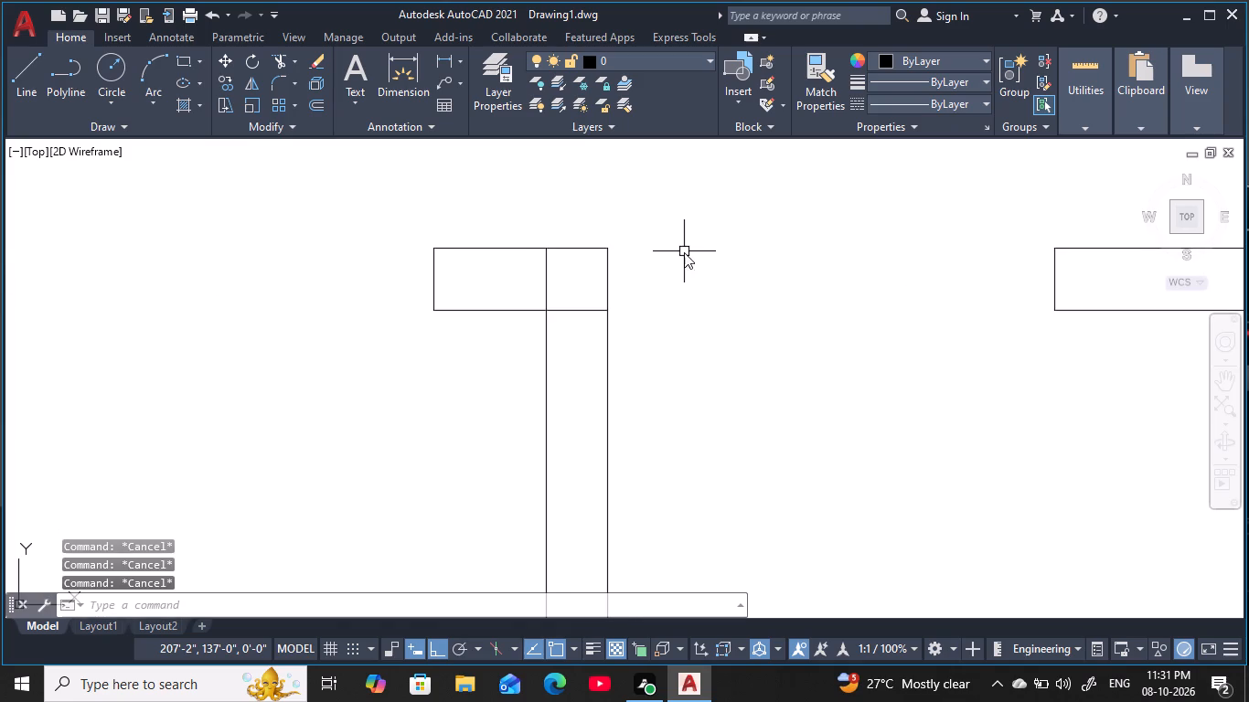
pyautogui.press('r')
pyautogui.press('space')
pyautogui.click(574, 320)
pyautogui.click(526, 272)
# Trim the crossing lines where the partition between the two bottom-left rooms meets the lower hall partition.
pyautogui.scroll(-1, 563, 287)
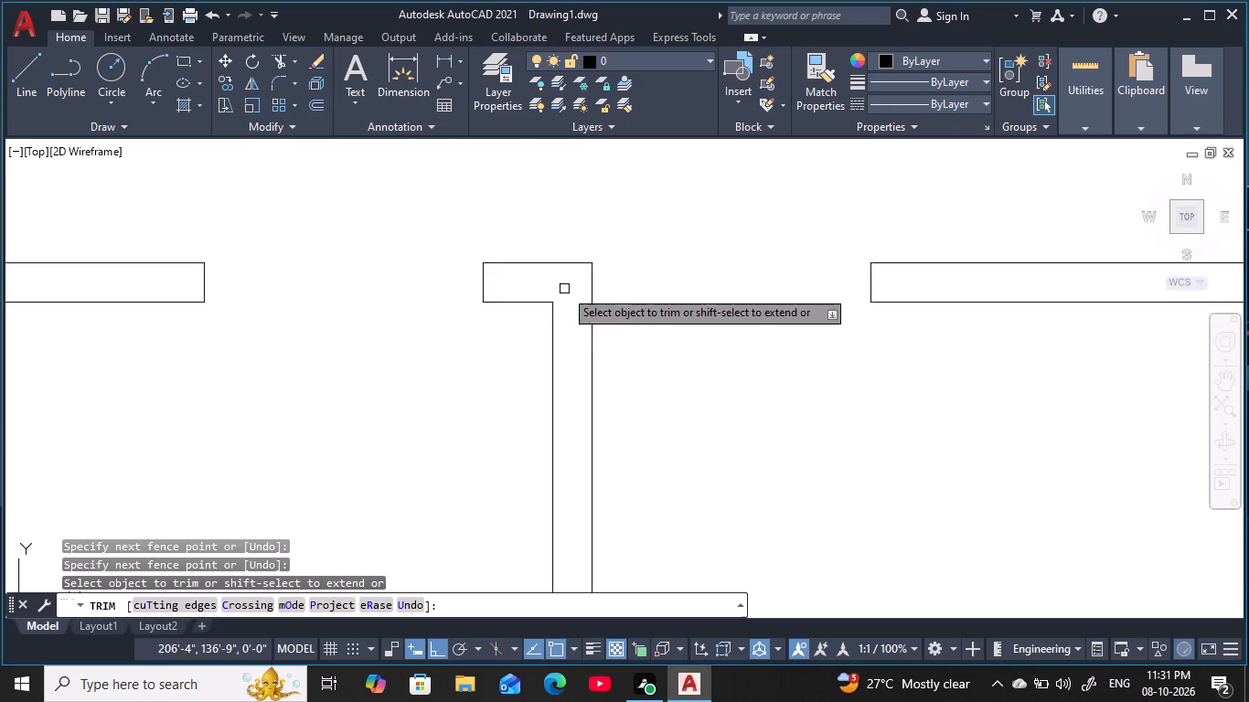
pyautogui.moveTo(564, 289); pyautogui.dragTo(840, 282, button='middle')
pyautogui.scroll(-3, 623, 333)
pyautogui.moveTo(514, 360); pyautogui.dragTo(670, 300, button='middle')
pyautogui.scroll(5, 509, 259)
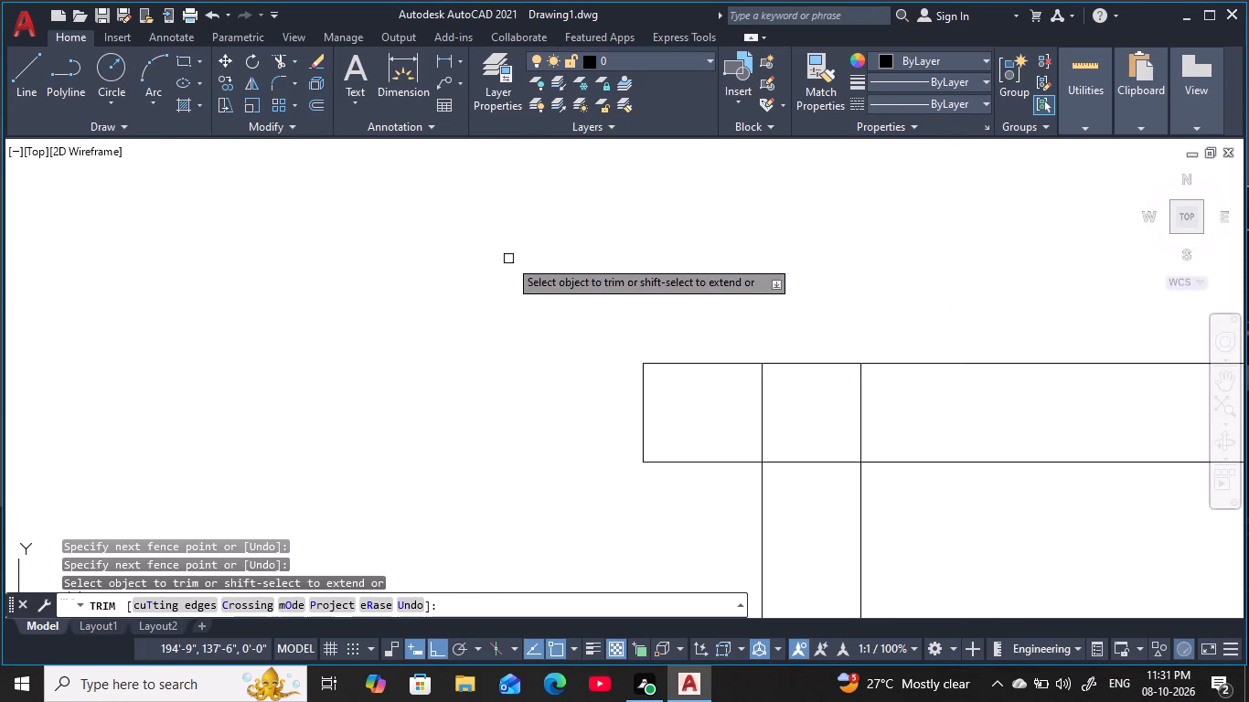
pyautogui.click(943, 416)
pyautogui.moveTo(707, 414); pyautogui.dragTo(718, 414)
pyautogui.click(805, 433)
pyautogui.click(817, 532)
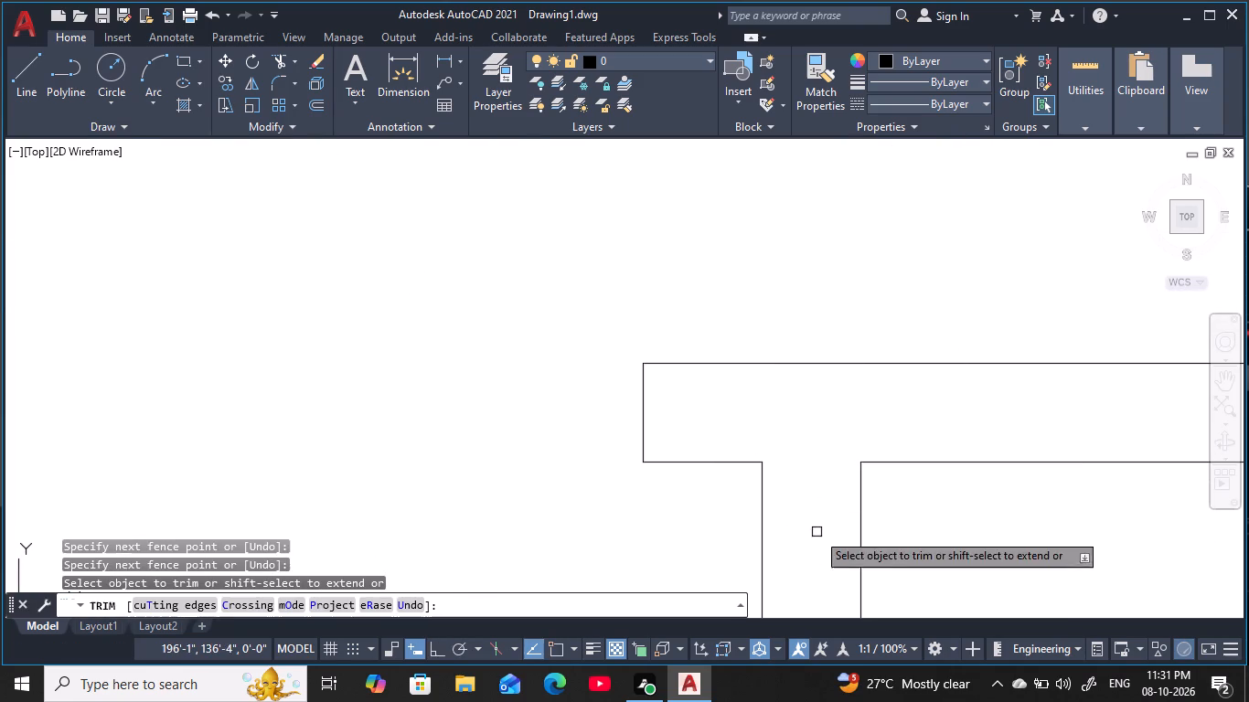
# Trim the crossing lines where the small left room's vertical partition meets its stub on the lower hall partition.
pyautogui.scroll(-2, 803, 497)
pyautogui.moveTo(801, 469); pyautogui.dragTo(909, 271, button='middle')
pyautogui.moveTo(530, 328); pyautogui.dragTo(636, 428, button='middle')
pyautogui.scroll(1, 638, 423)
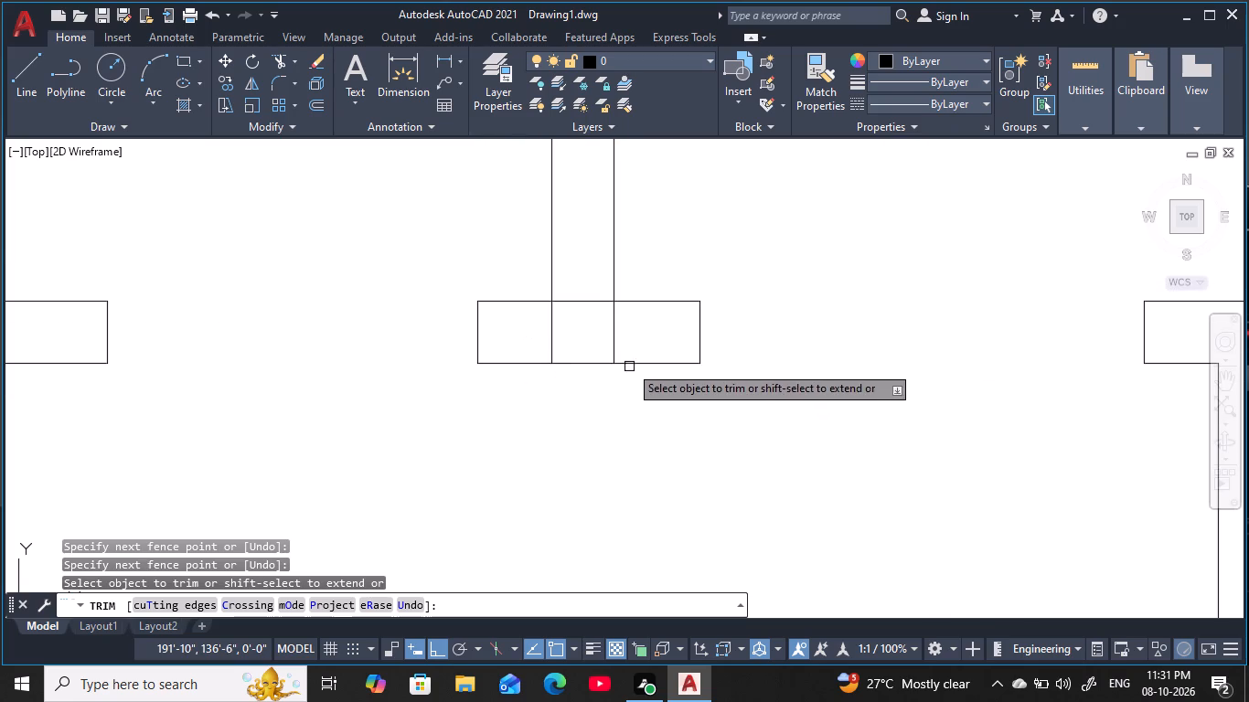
pyautogui.click(664, 334)
pyautogui.click(520, 343)
pyautogui.click(569, 336)
pyautogui.click(593, 287)
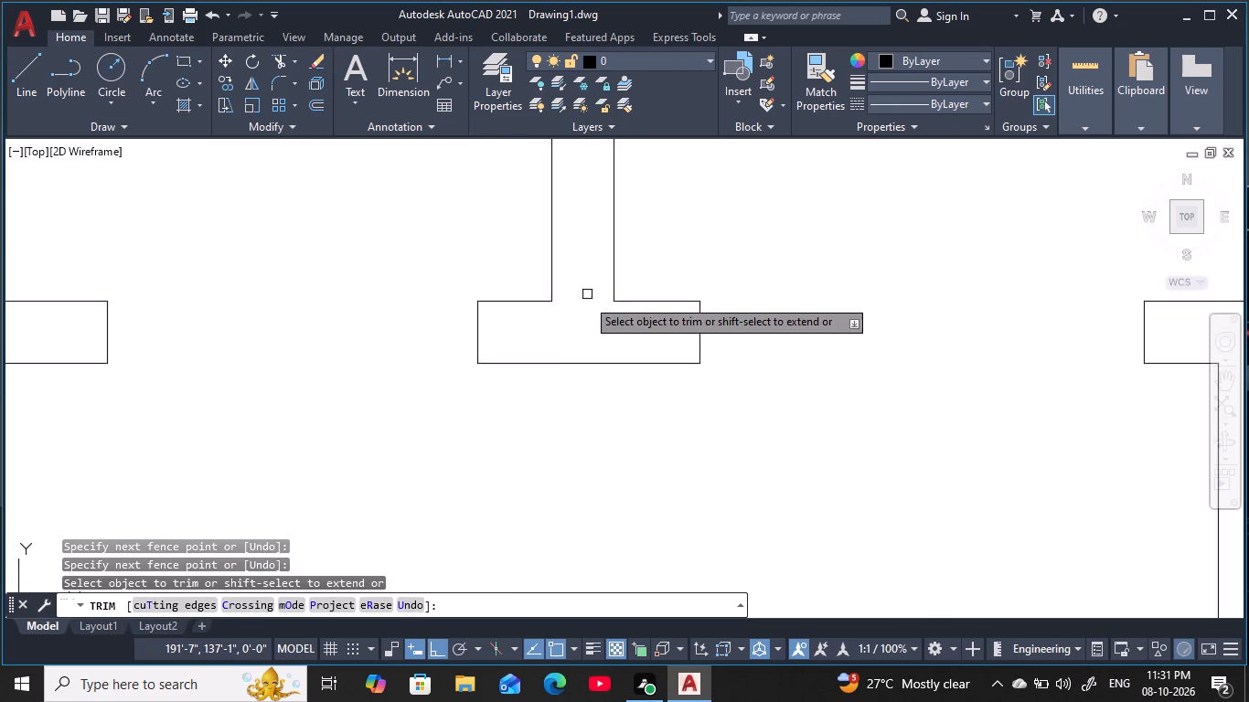
# Trim the left exterior wall's inner line between the two lines of the lower hall partition.
pyautogui.scroll(-6, 582, 312)
pyautogui.scroll(7, 521, 325)
pyautogui.moveTo(506, 280); pyautogui.dragTo(451, 280)
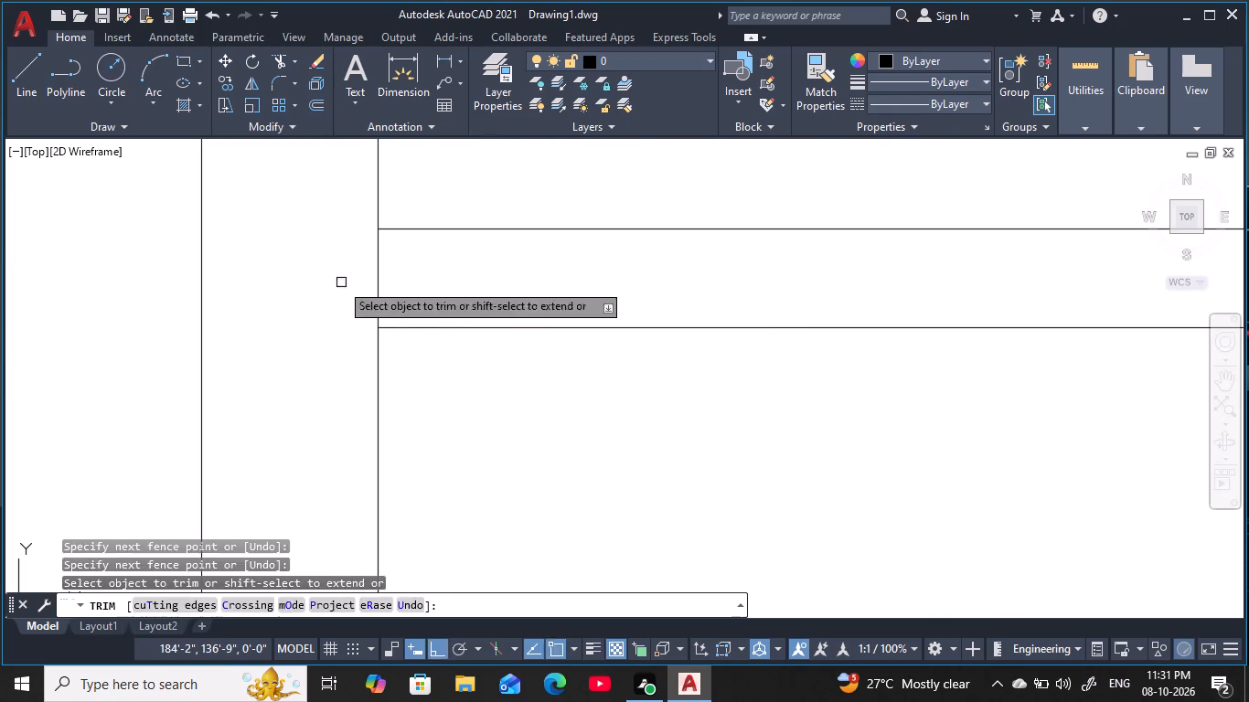
pyautogui.click(340, 282)
pyautogui.click(453, 282)
# Trim the leftover vertical lines inside the small left room's top partition and open its junction with the vertical partition.
pyautogui.scroll(-6, 470, 275)
pyautogui.moveTo(524, 235); pyautogui.dragTo(514, 406, button='middle')
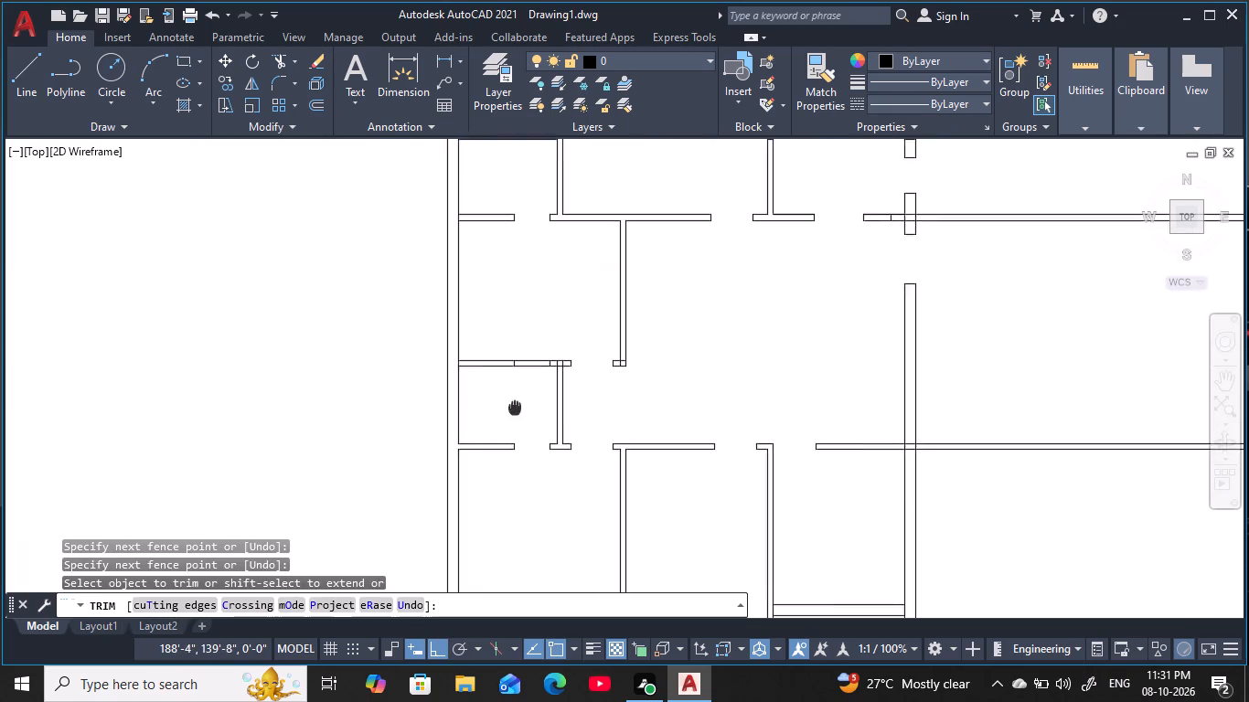
pyautogui.scroll(5, 539, 378)
pyautogui.moveTo(558, 357); pyautogui.dragTo(516, 436, button='middle')
pyautogui.moveTo(749, 308); pyautogui.dragTo(740, 308)
pyautogui.click(192, 309)
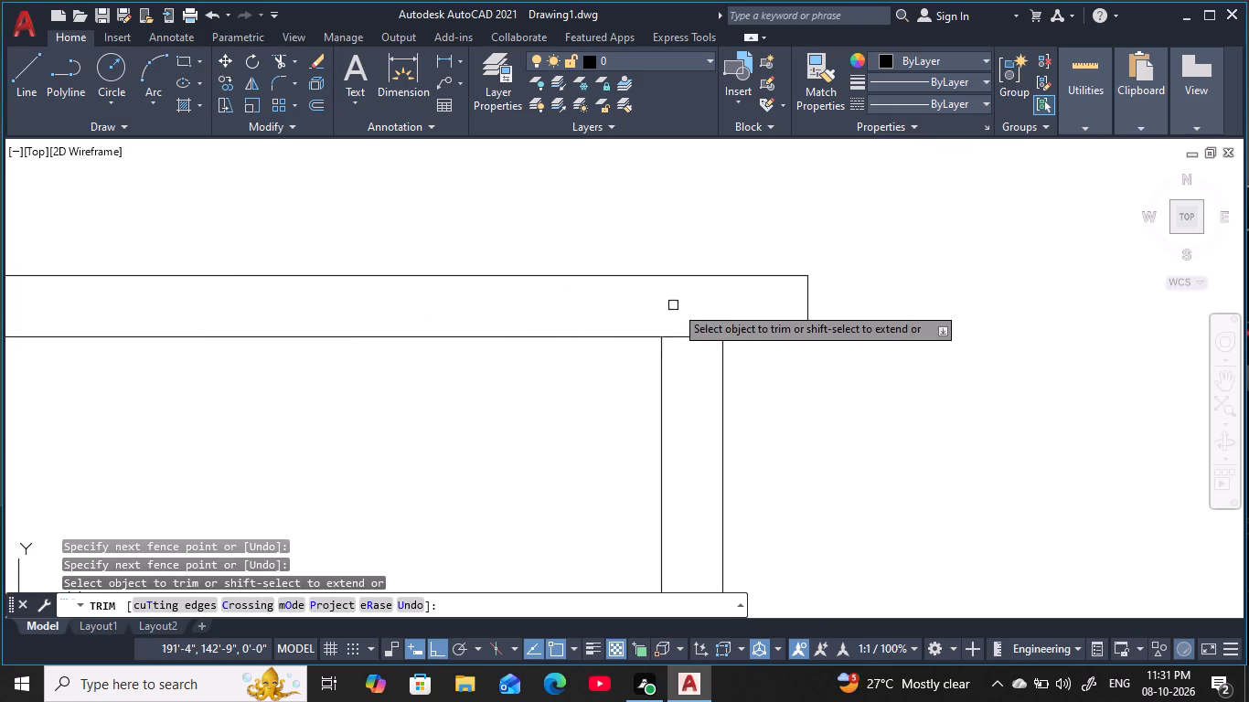
pyautogui.moveTo(680, 305); pyautogui.dragTo(686, 316)
pyautogui.click(697, 371)
# Trim the overlapping lines at the corner stub across the door opening from the small left room's top partition.
pyautogui.scroll(-5, 703, 372)
pyautogui.scroll(5, 756, 360)
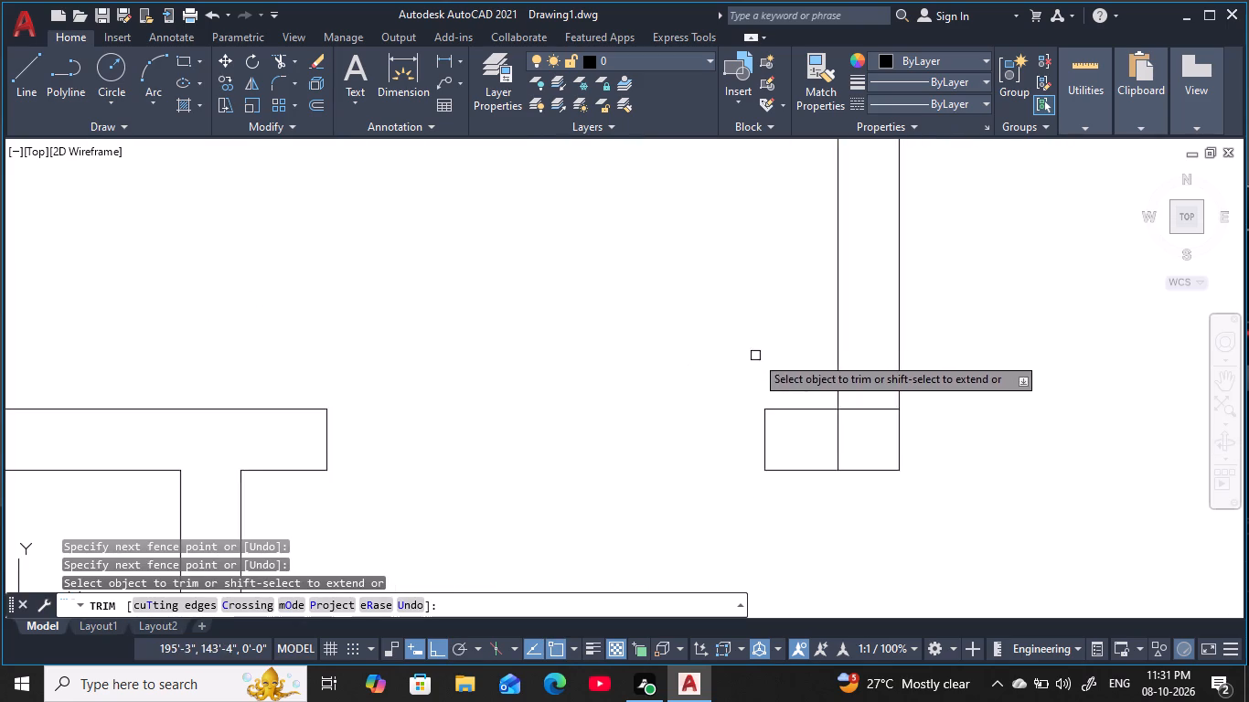
pyautogui.moveTo(757, 356); pyautogui.dragTo(657, 303, button='middle')
pyautogui.click(766, 330)
pyautogui.click(724, 397)
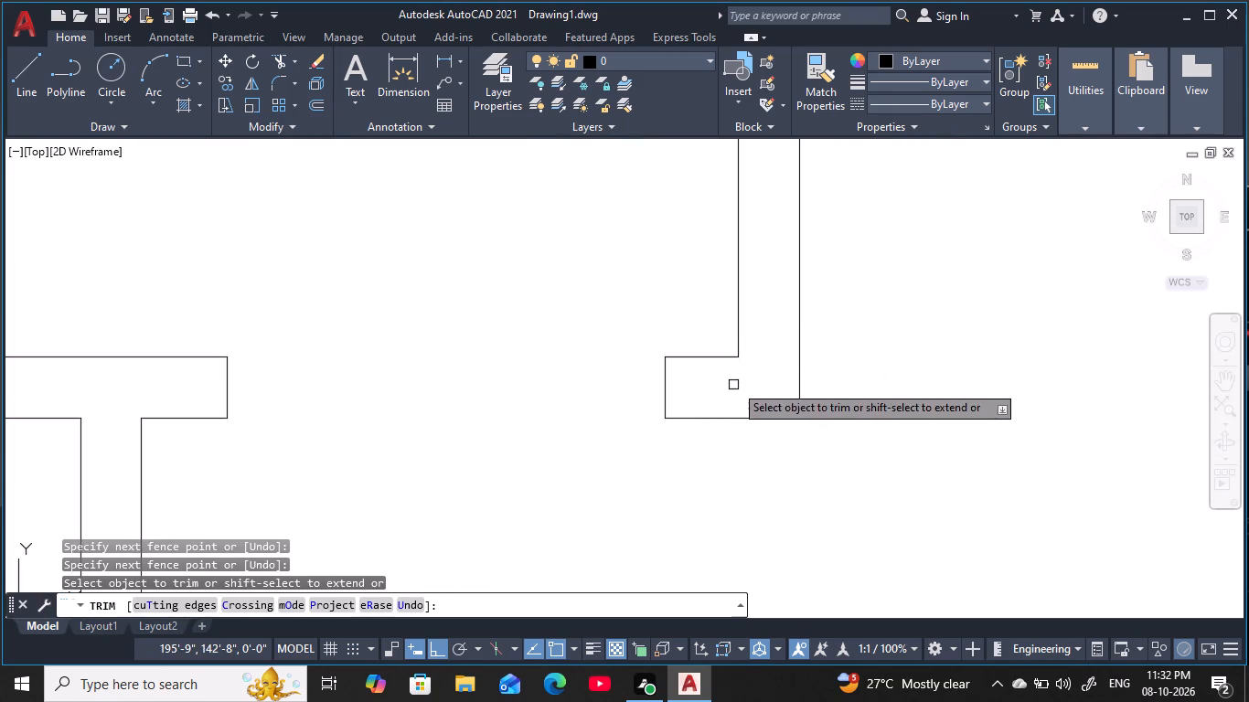
# Trim the bottom exterior wall's inner line where the partition between the two bottom-left rooms meets it.
pyautogui.scroll(-5, 740, 372)
pyautogui.moveTo(721, 454); pyautogui.dragTo(750, 122, button='middle')
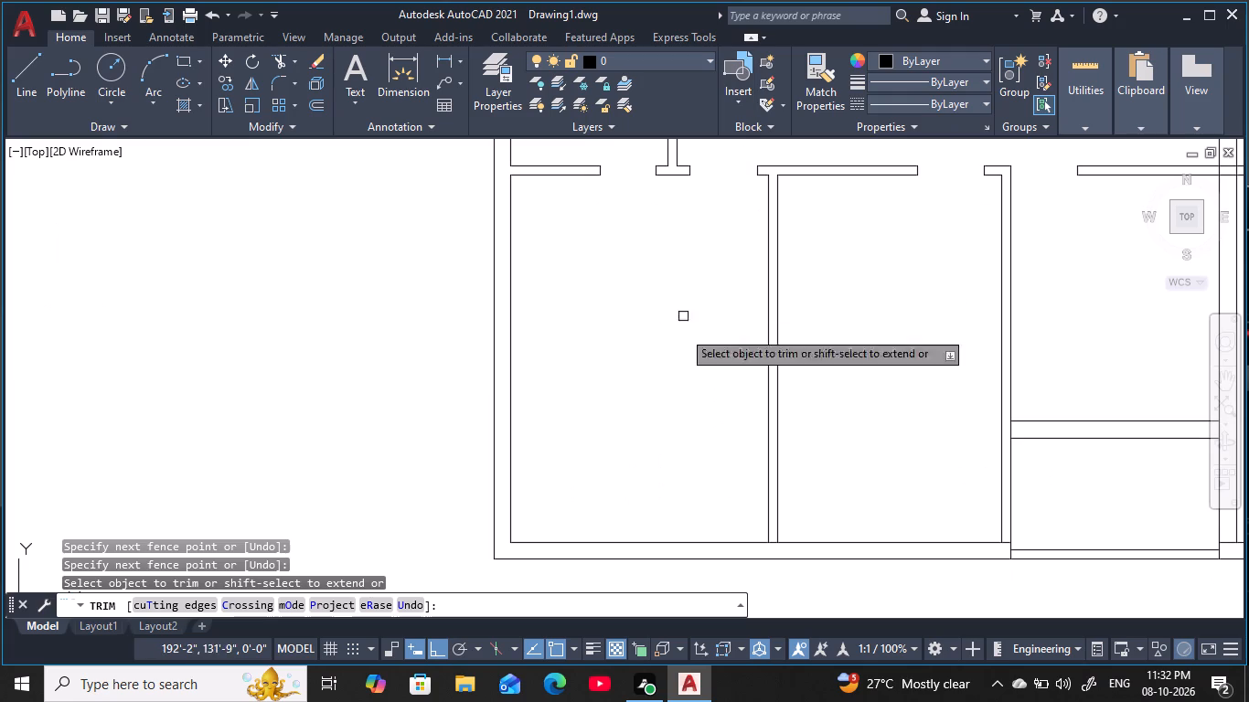
pyautogui.moveTo(702, 496); pyautogui.dragTo(624, 341, button='middle')
pyautogui.scroll(4, 686, 398)
pyautogui.click(728, 328)
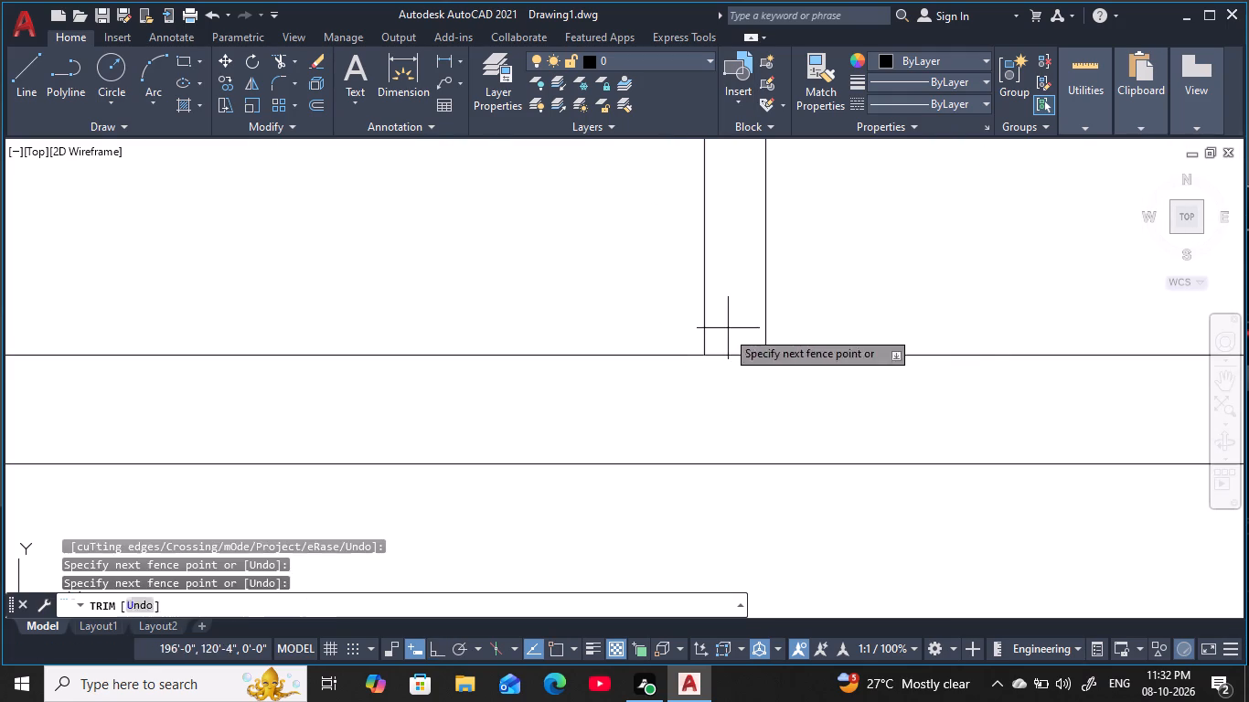
pyautogui.click(712, 398)
# Trim the overlapping lines where the right-hand lower partition meets the bottom exterior wall.
pyautogui.scroll(-2, 731, 409)
pyautogui.moveTo(729, 409); pyautogui.dragTo(364, 409, button='middle')
pyautogui.scroll(-1, 830, 420)
pyautogui.moveTo(866, 404); pyautogui.dragTo(721, 405, button='middle')
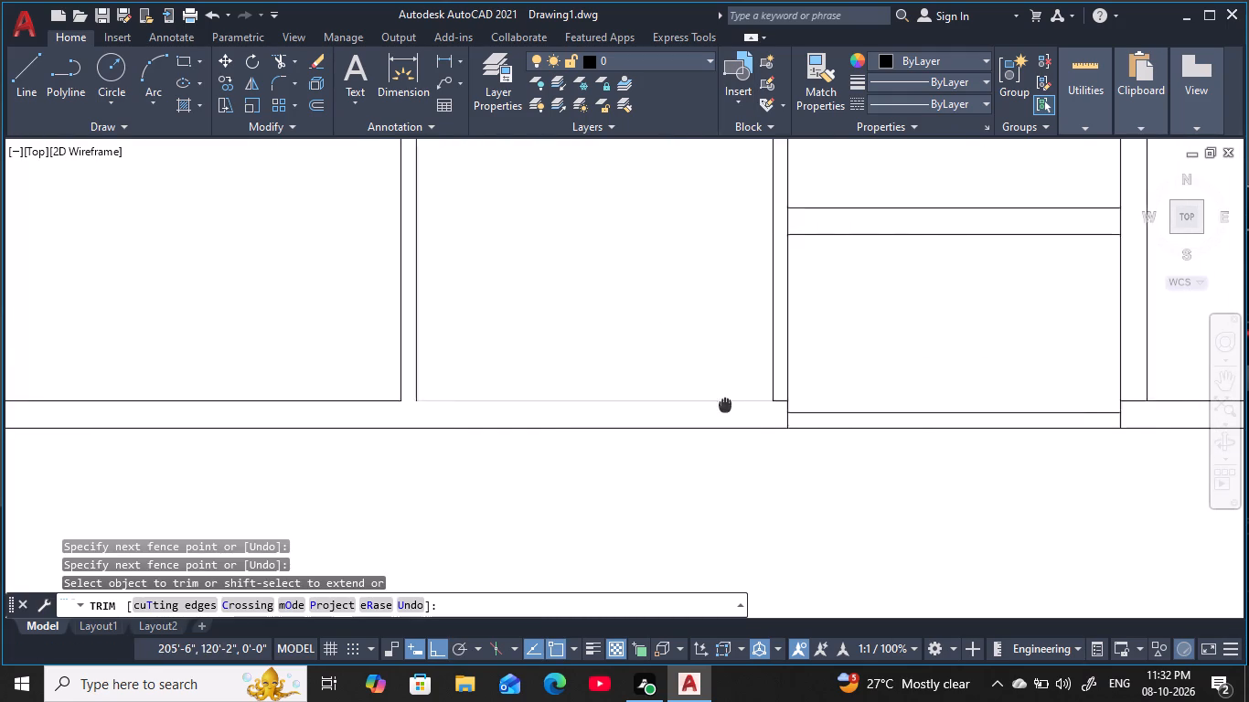
pyautogui.moveTo(721, 405); pyautogui.dragTo(705, 403, button='middle')
pyautogui.scroll(4, 752, 414)
pyautogui.click(867, 463)
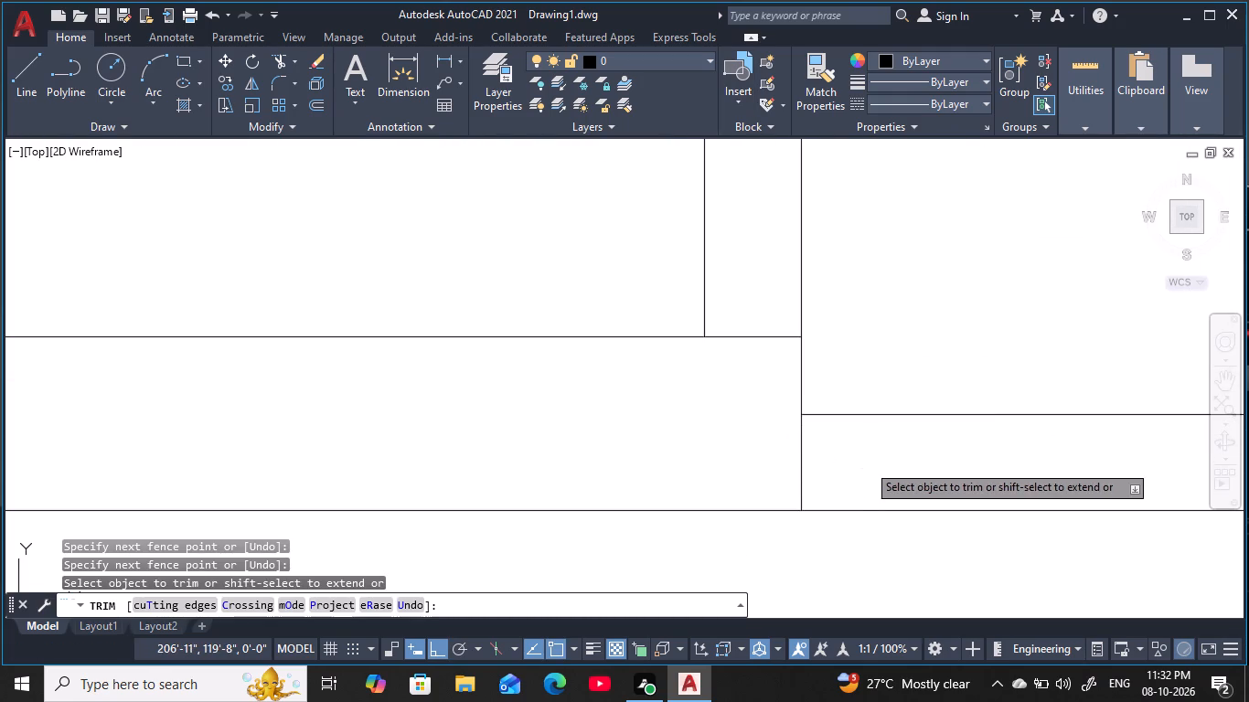
pyautogui.click(762, 479)
pyautogui.click(753, 378)
pyautogui.click(762, 278)
# Trim the overlapping lines where the thick interior wall meets the bottom exterior wall.
pyautogui.scroll(-4, 878, 337)
pyautogui.moveTo(895, 335); pyautogui.dragTo(829, 335, button='middle')
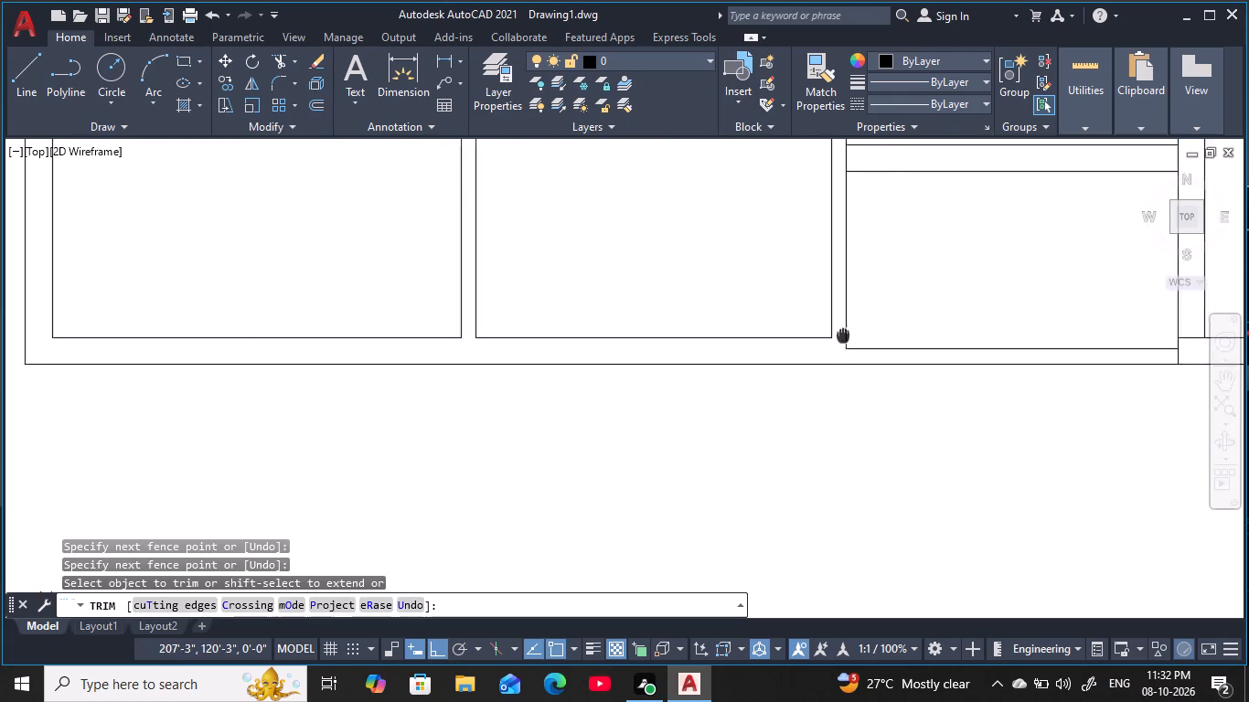
pyautogui.moveTo(829, 335); pyautogui.dragTo(370, 344, button='middle')
pyautogui.scroll(4, 692, 349)
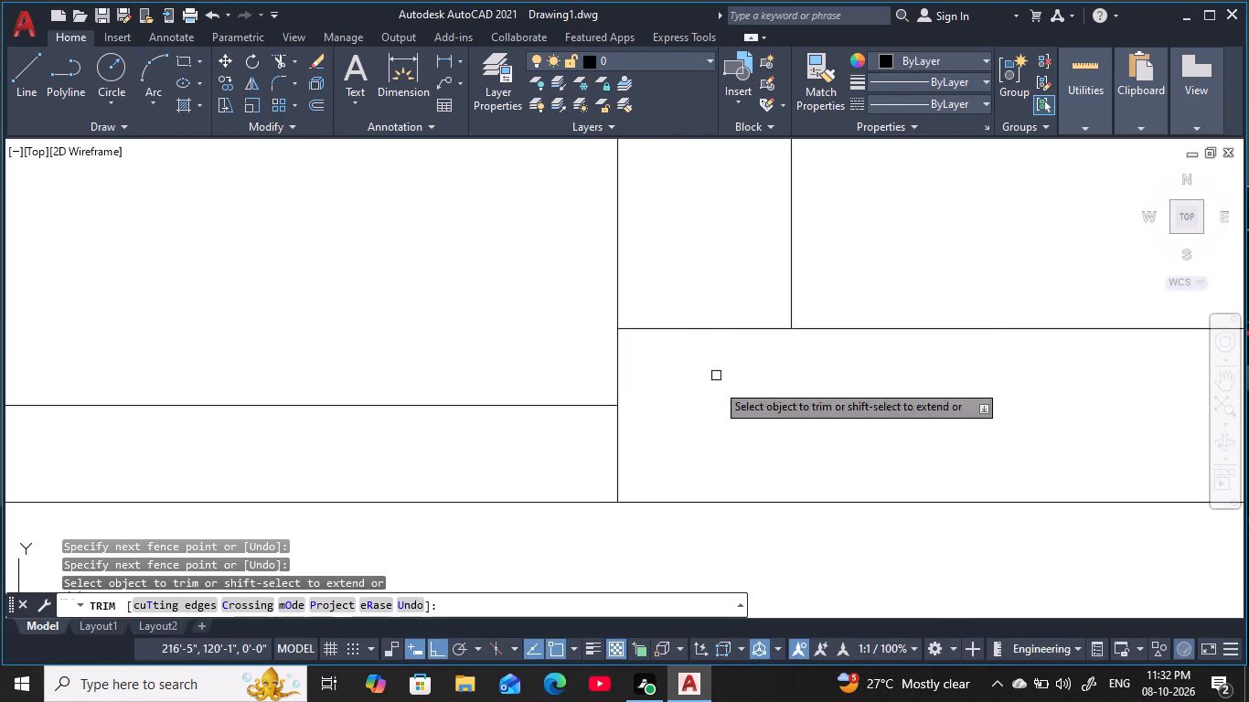
pyautogui.moveTo(681, 459); pyautogui.dragTo(667, 456)
pyautogui.click(558, 463)
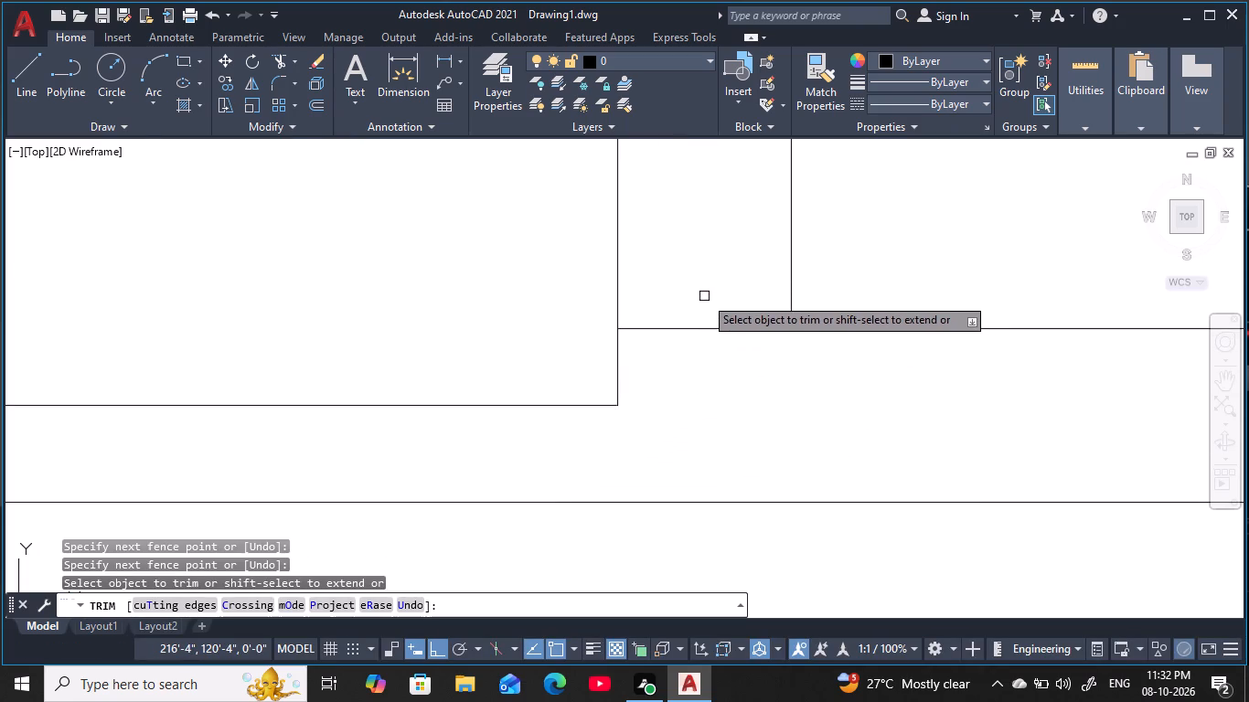
pyautogui.click(704, 296)
pyautogui.click(714, 388)
# Trim the thick interior wall's line between the two lines of the new 9-inch wall to open their junction.
pyautogui.moveTo(730, 333); pyautogui.dragTo(731, 376, button='middle')
pyautogui.scroll(-4, 731, 378)
pyautogui.moveTo(731, 313); pyautogui.dragTo(720, 463, button='middle')
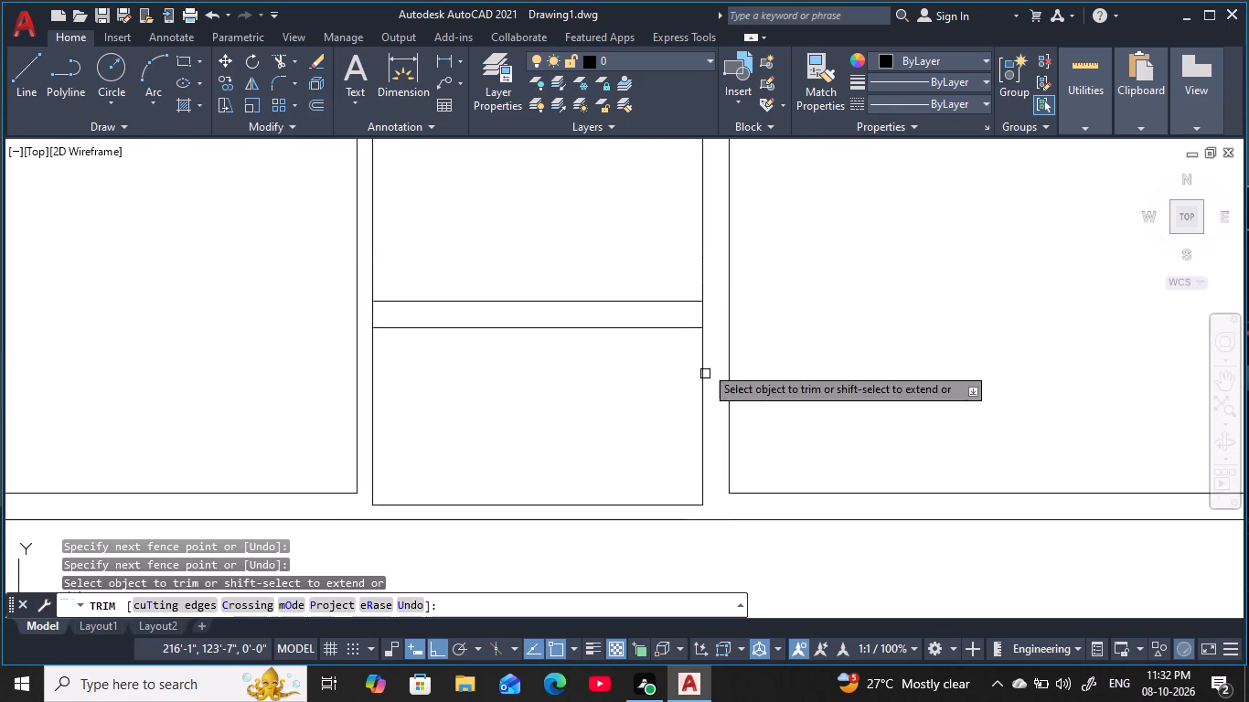
pyautogui.scroll(2, 711, 326)
pyautogui.moveTo(715, 320); pyautogui.dragTo(753, 409, button='middle')
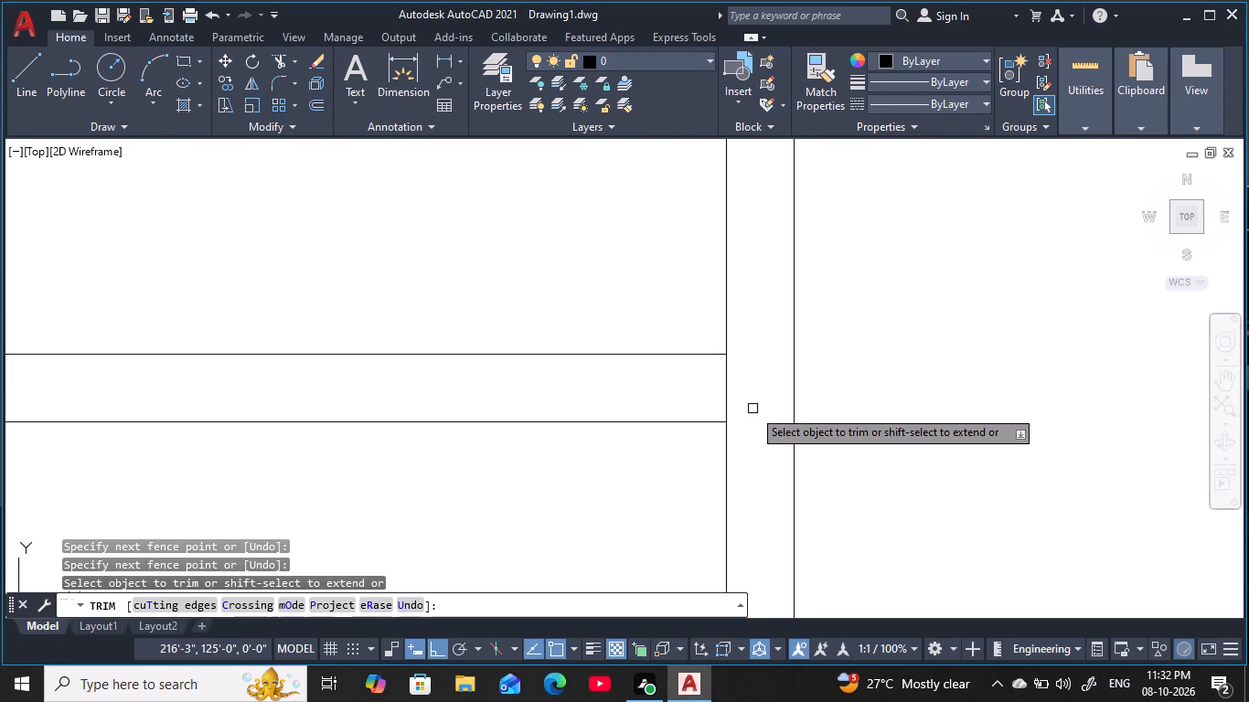
pyautogui.click(755, 392)
pyautogui.click(650, 394)
# Trim the right-hand lower partition's line between the two lines of the new 9-inch wall to open their junction.
pyautogui.scroll(-2, 649, 391)
pyautogui.moveTo(650, 391); pyautogui.dragTo(988, 314, button='middle')
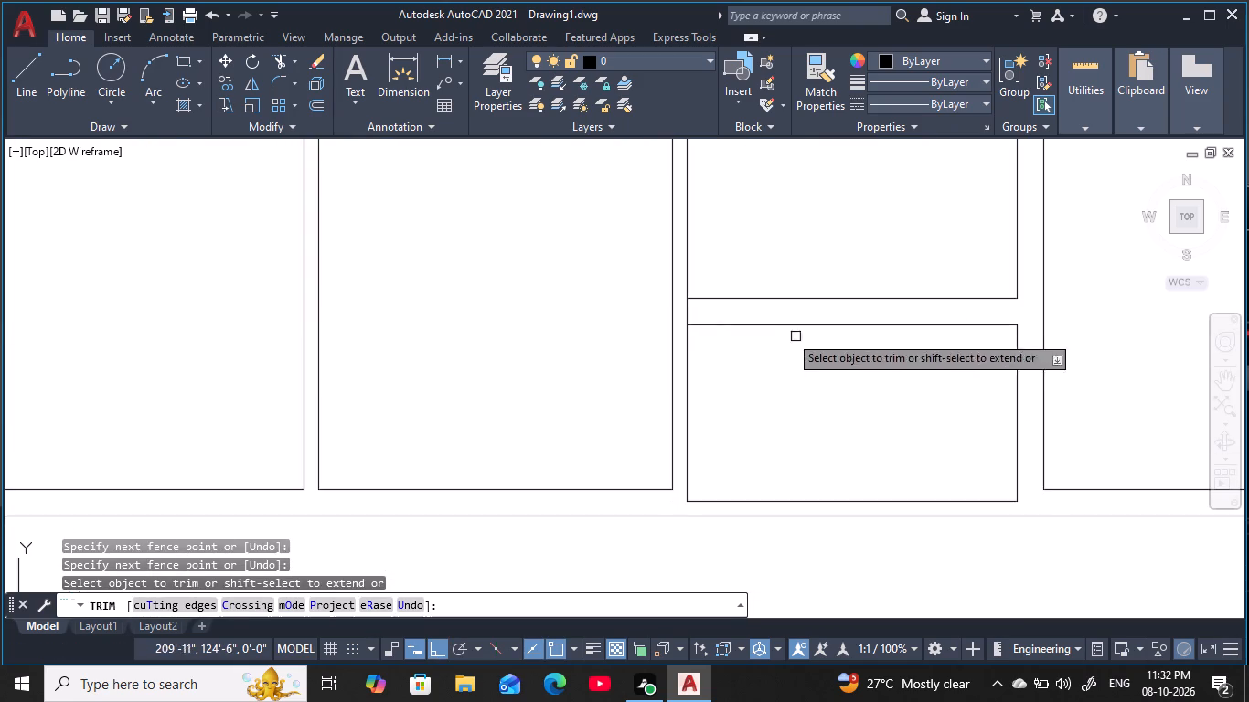
pyautogui.scroll(3, 703, 314)
pyautogui.click(712, 313)
pyautogui.click(612, 323)
# Trim the lower hall partition's lines inside the thick interior wall and the thick wall's left line at their junction.
pyautogui.scroll(-4, 666, 311)
pyautogui.moveTo(675, 306); pyautogui.dragTo(597, 429, button='middle')
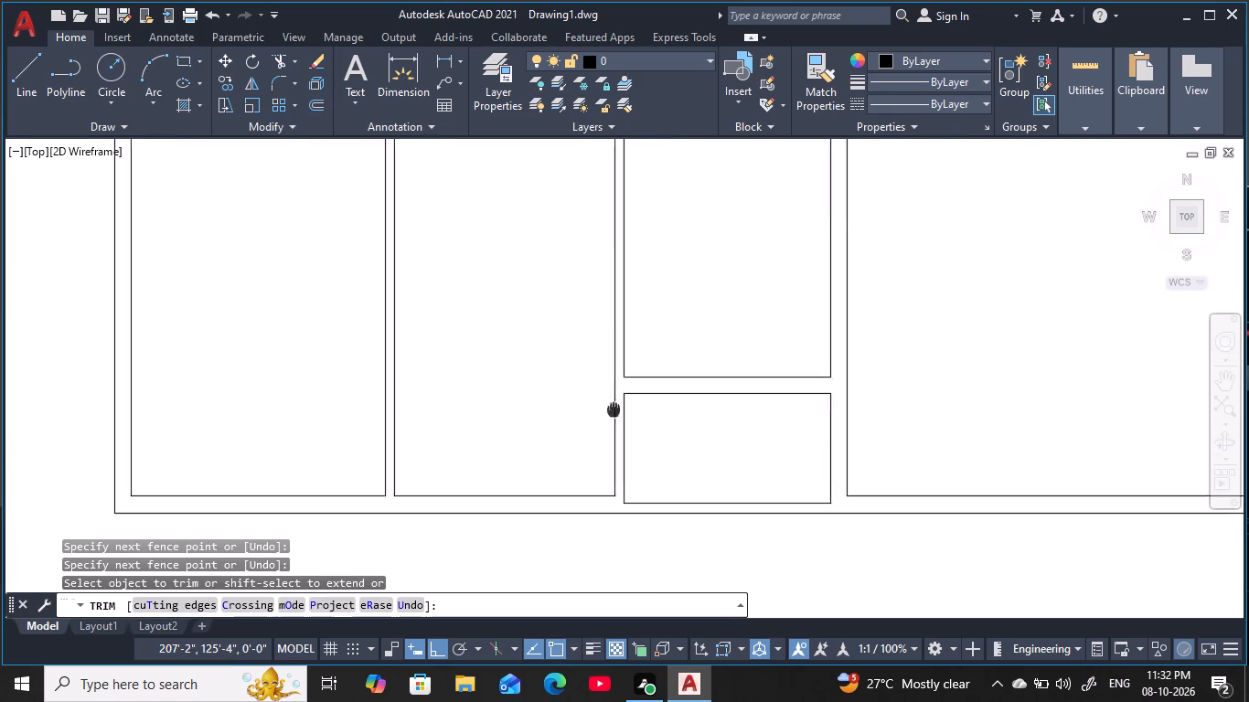
pyautogui.moveTo(597, 429); pyautogui.dragTo(533, 511, button='middle')
pyautogui.moveTo(621, 285); pyautogui.dragTo(522, 384, button='middle')
pyautogui.scroll(3, 618, 377)
pyautogui.moveTo(621, 362); pyautogui.dragTo(573, 394, button='middle')
pyautogui.scroll(1, 573, 394)
pyautogui.click(675, 239)
pyautogui.click(710, 423)
pyautogui.click(660, 322)
pyautogui.click(587, 324)
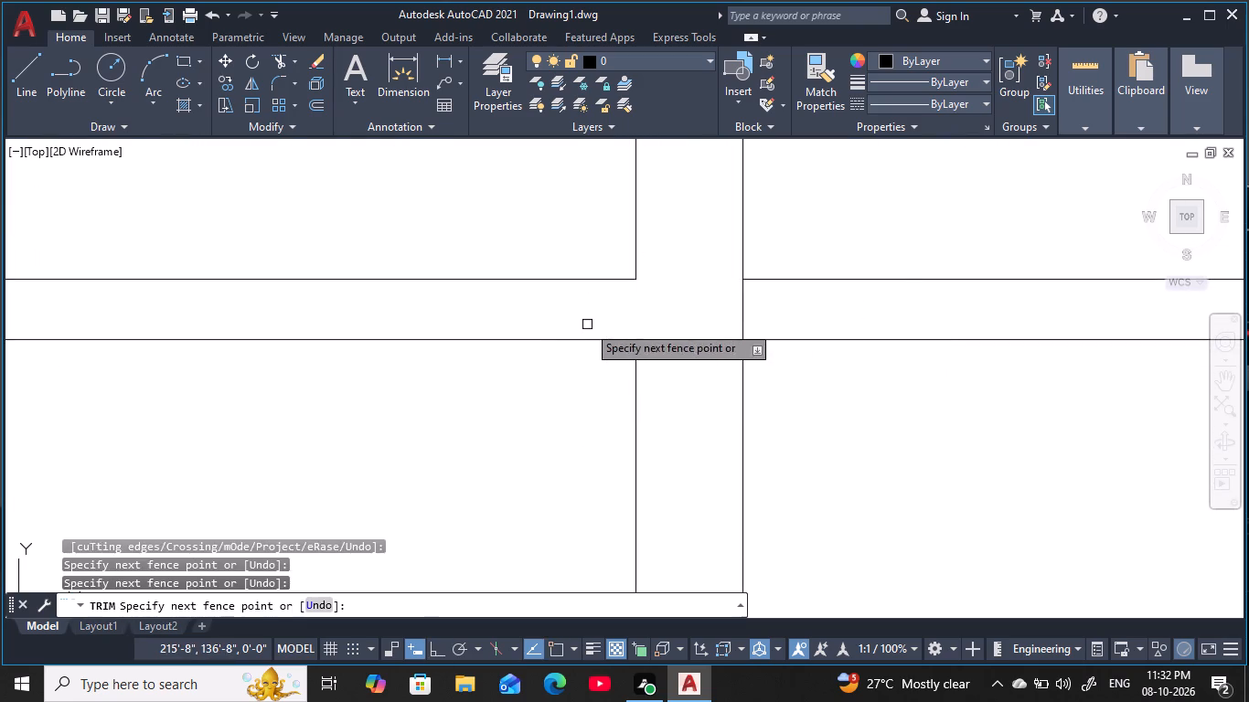
# Trim the upper hall partition's lines inside the thick interior wall, the wall's left line at their junction, and the stray cross line.
pyautogui.scroll(-2, 590, 324)
pyautogui.moveTo(597, 326); pyautogui.dragTo(891, 346, button='middle')
pyautogui.scroll(-6, 606, 369)
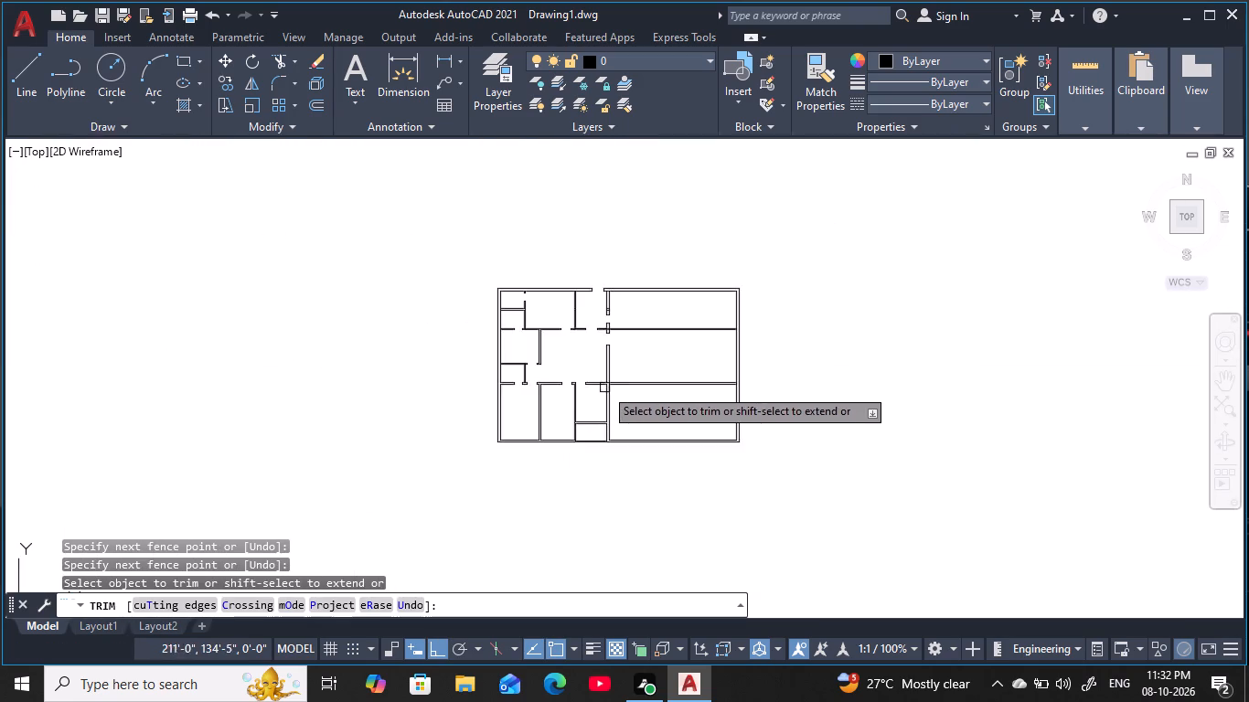
pyautogui.scroll(5, 623, 383)
pyautogui.moveTo(549, 387); pyautogui.dragTo(913, 299, button='middle')
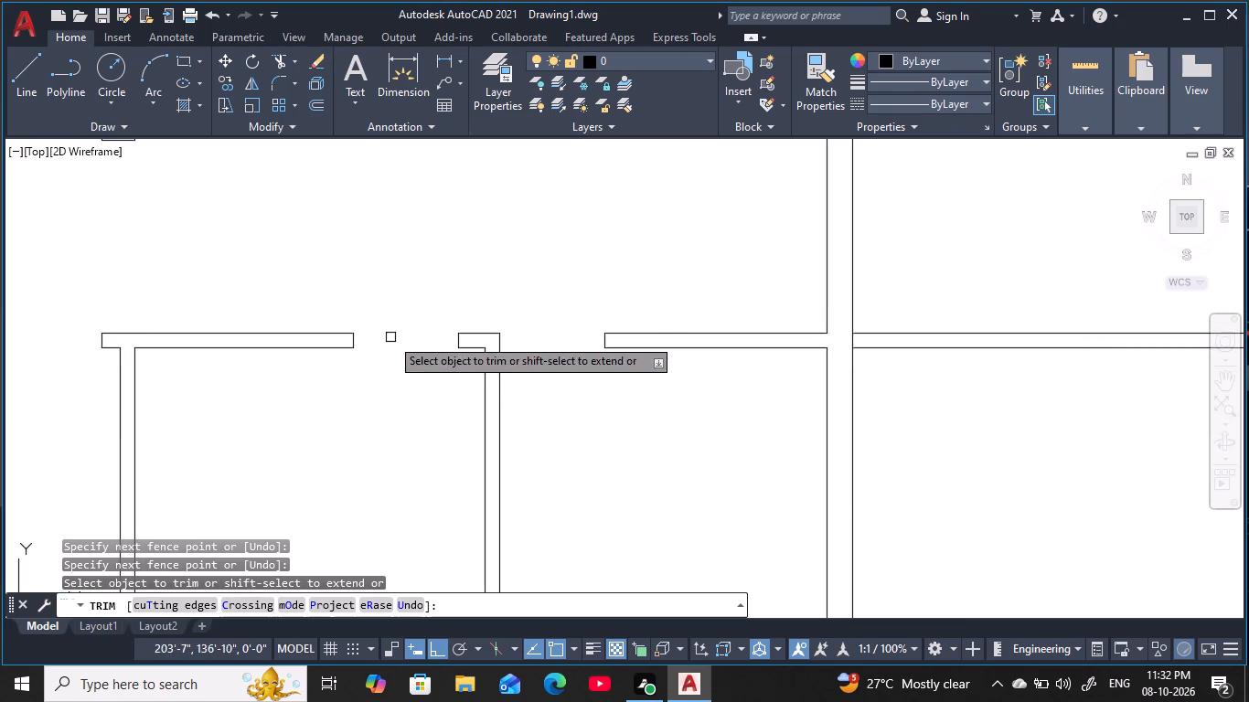
pyautogui.scroll(-2, 404, 312)
pyautogui.moveTo(427, 279); pyautogui.dragTo(499, 452, button='middle')
pyautogui.moveTo(539, 300); pyautogui.dragTo(491, 389, button='middle')
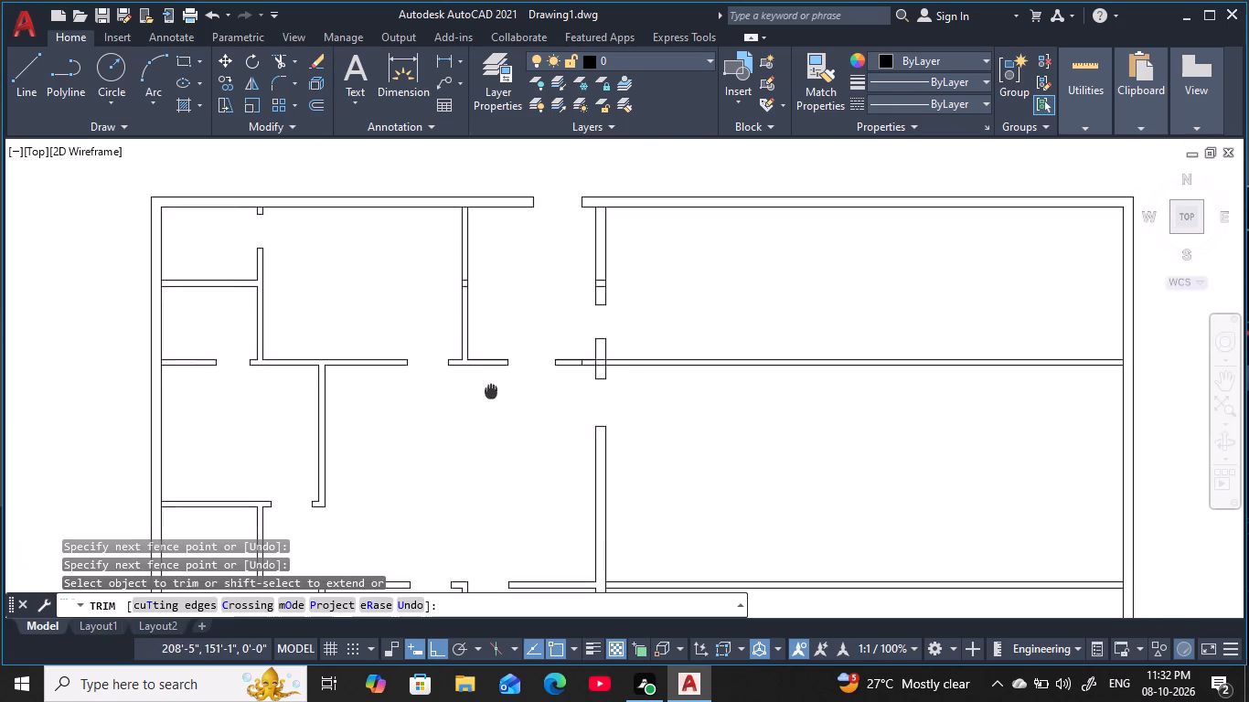
pyautogui.scroll(5, 603, 357)
pyautogui.click(576, 341)
pyautogui.click(576, 495)
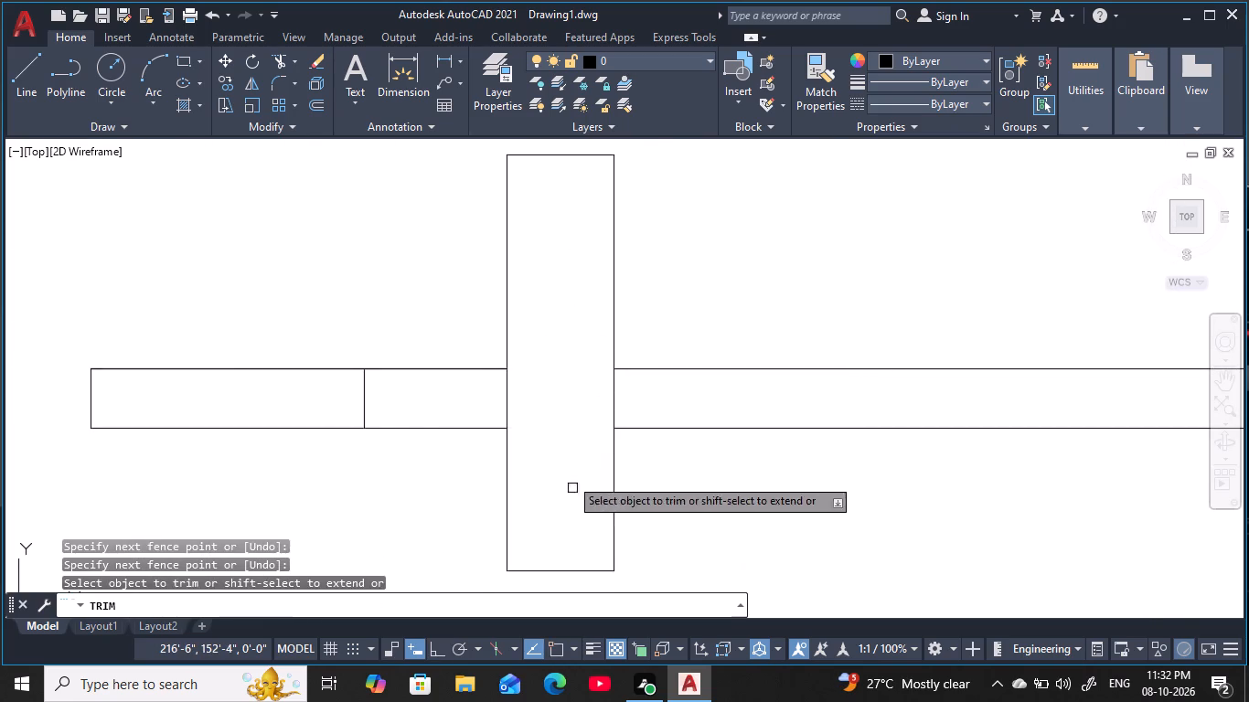
pyautogui.click(539, 402)
pyautogui.click(341, 400)
# Trim the two leftover cross lines inside the upper section of the thick interior wall, just above its door opening.
pyautogui.scroll(-4, 400, 390)
pyautogui.moveTo(386, 310); pyautogui.dragTo(438, 383, button='middle')
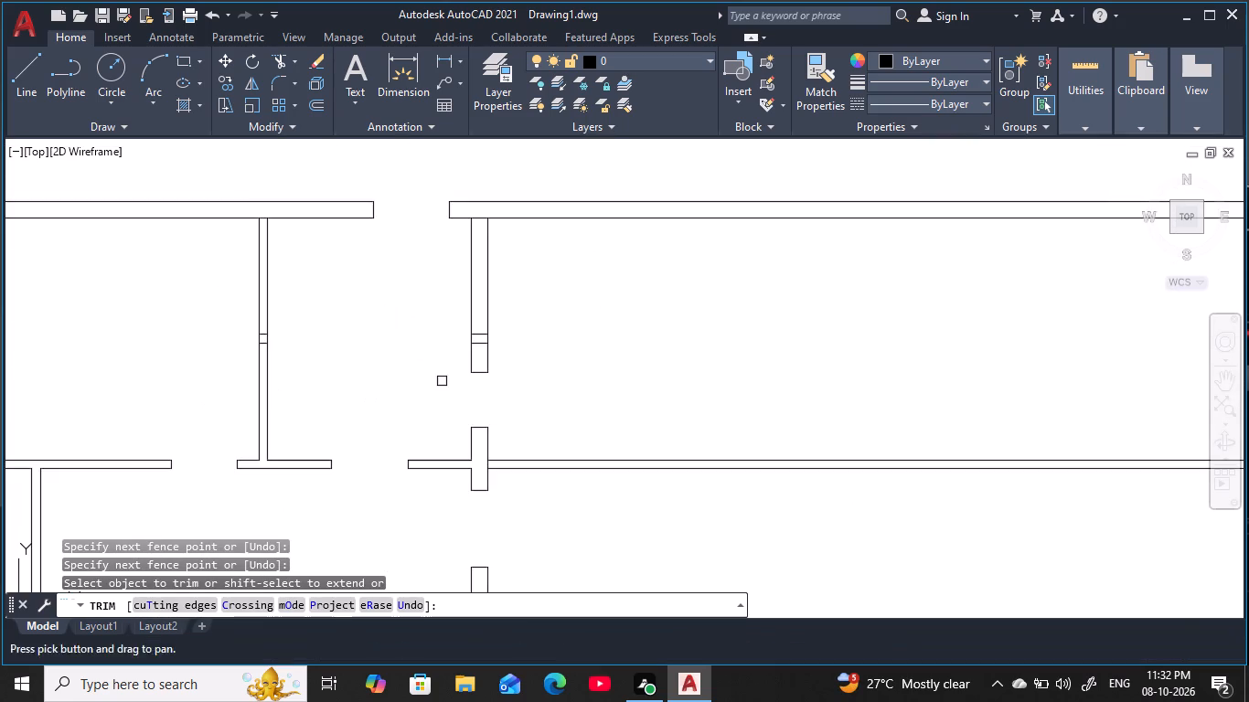
pyautogui.scroll(4, 490, 346)
pyautogui.moveTo(413, 261); pyautogui.dragTo(412, 271)
pyautogui.click(394, 392)
pyautogui.scroll(-2, 389, 402)
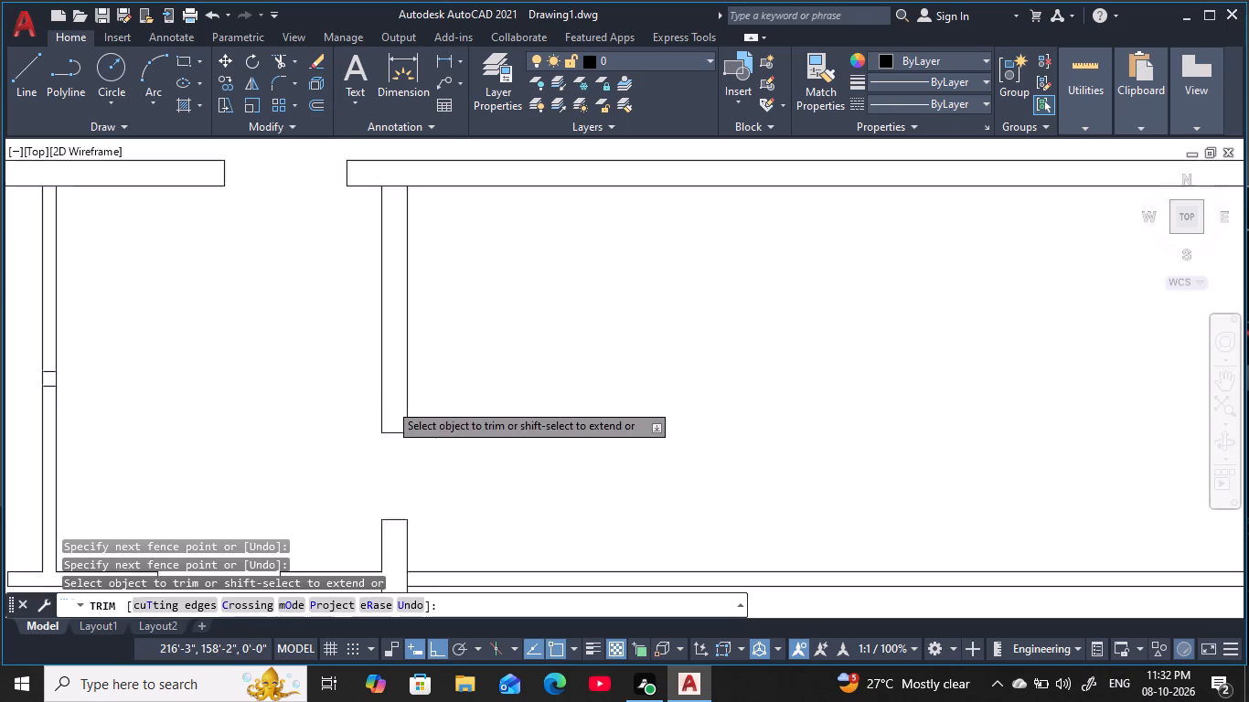
# Trim the two leftover cross lines inside the upper 5-inch vertical partition west of the thick interior wall.
pyautogui.scroll(-2, 389, 402)
pyautogui.moveTo(390, 404); pyautogui.dragTo(535, 388, button='middle')
pyautogui.scroll(5, 315, 382)
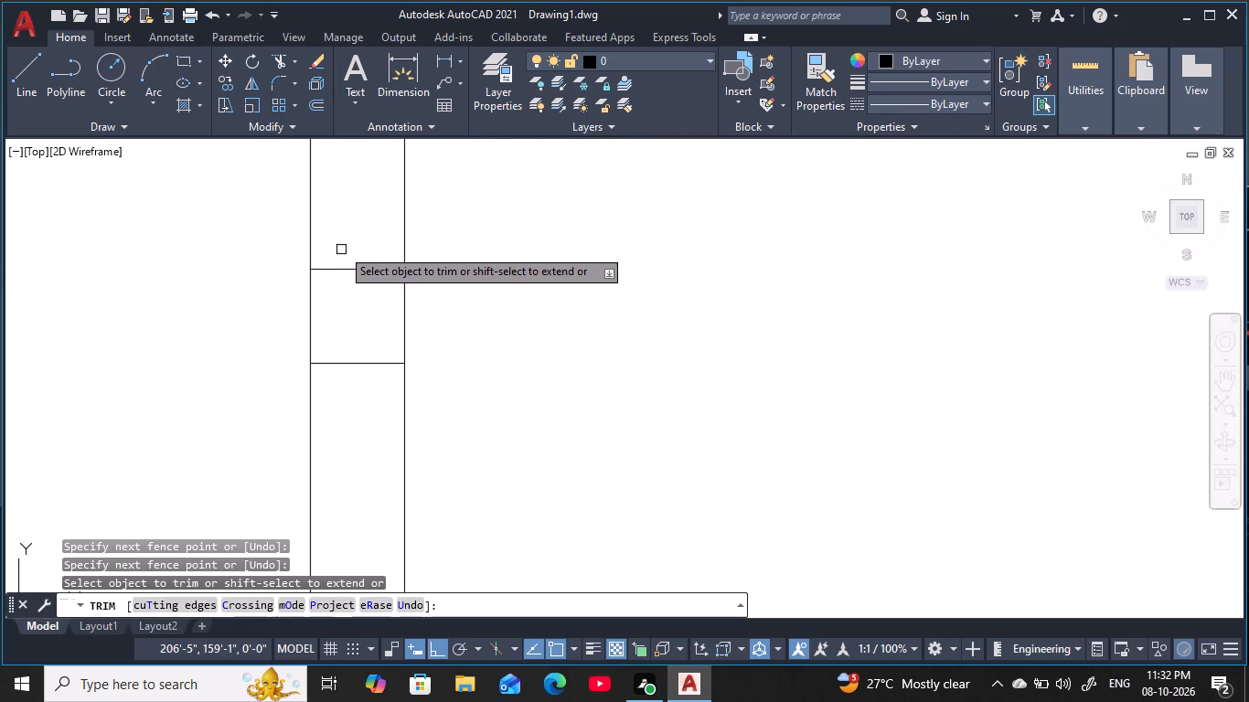
pyautogui.moveTo(341, 245); pyautogui.dragTo(341, 258)
pyautogui.click(325, 417)
pyautogui.scroll(-5, 360, 435)
pyautogui.moveTo(432, 471); pyautogui.dragTo(590, 305, button='middle')
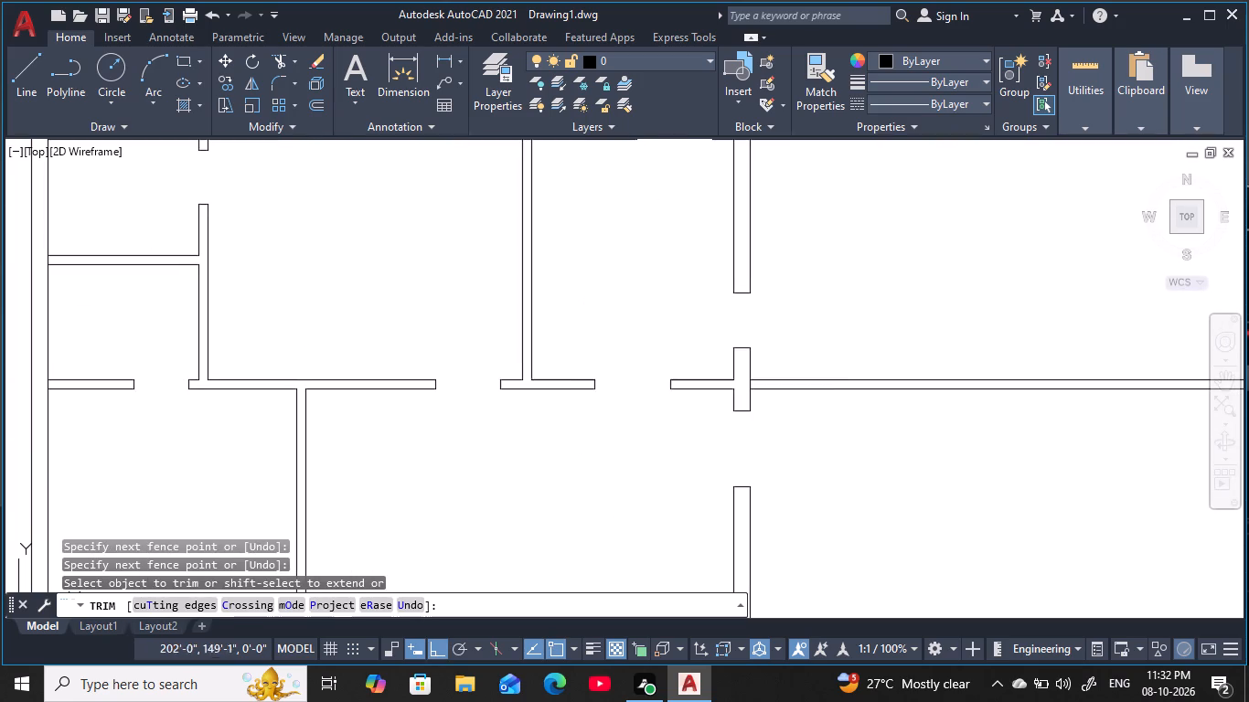
# Trim the top exterior wall's inner line between the two lines of the upper 5-inch vertical partition to open their junction.
pyautogui.moveTo(317, 307); pyautogui.dragTo(367, 397, button='middle')
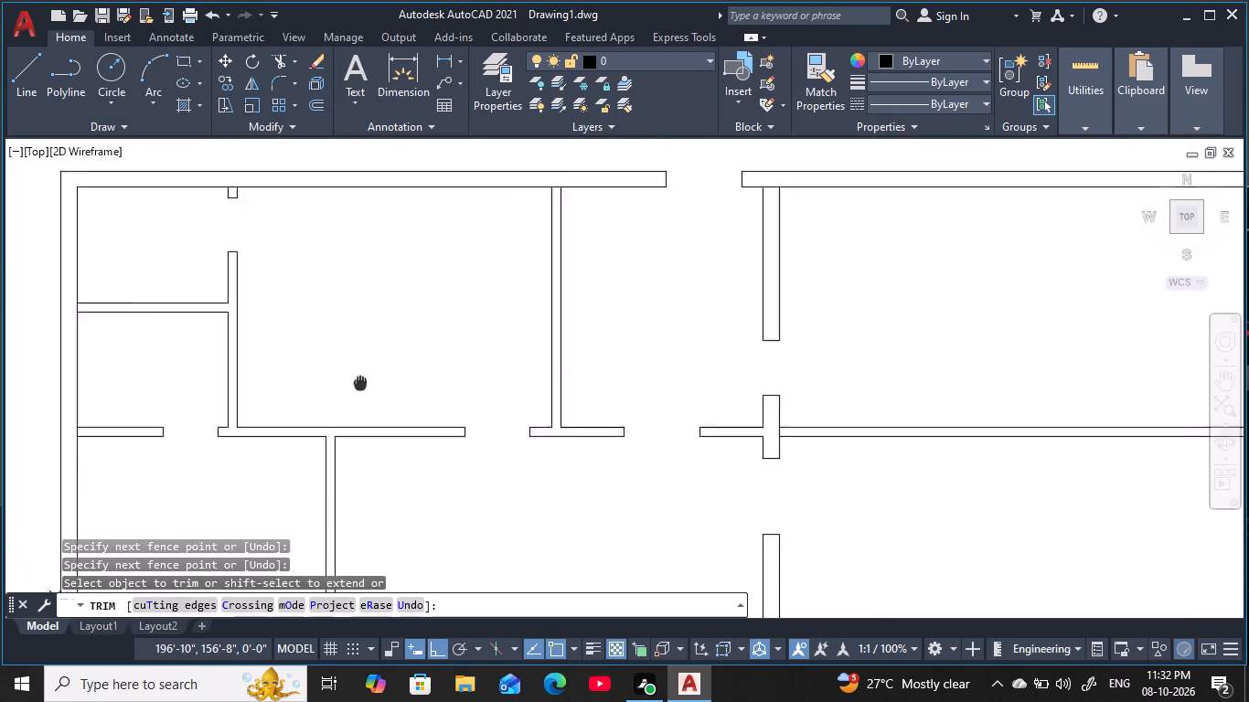
pyautogui.moveTo(367, 397); pyautogui.dragTo(445, 511, button='middle')
pyautogui.scroll(5, 657, 337)
pyautogui.moveTo(656, 336); pyautogui.dragTo(653, 346)
pyautogui.click(614, 517)
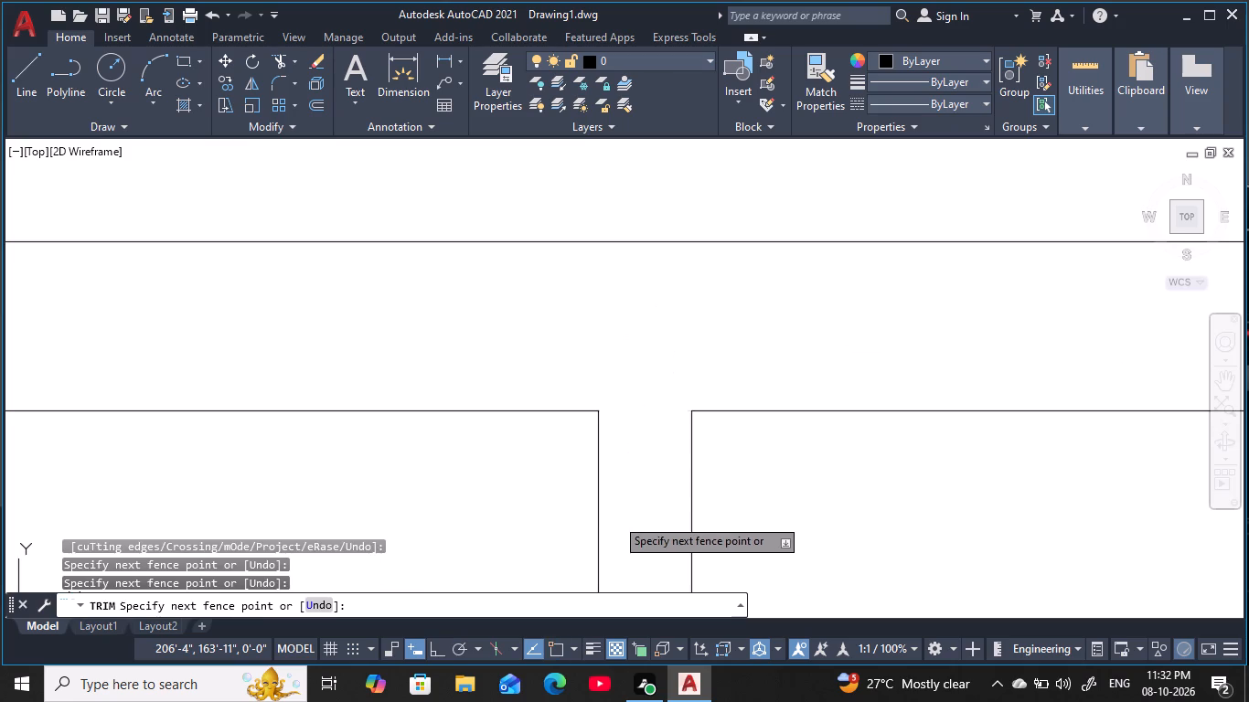
# Trim the top exterior wall's inner line where the short partition stub of the top-left room meets it.
pyautogui.scroll(-6, 619, 513)
pyautogui.scroll(3, 415, 517)
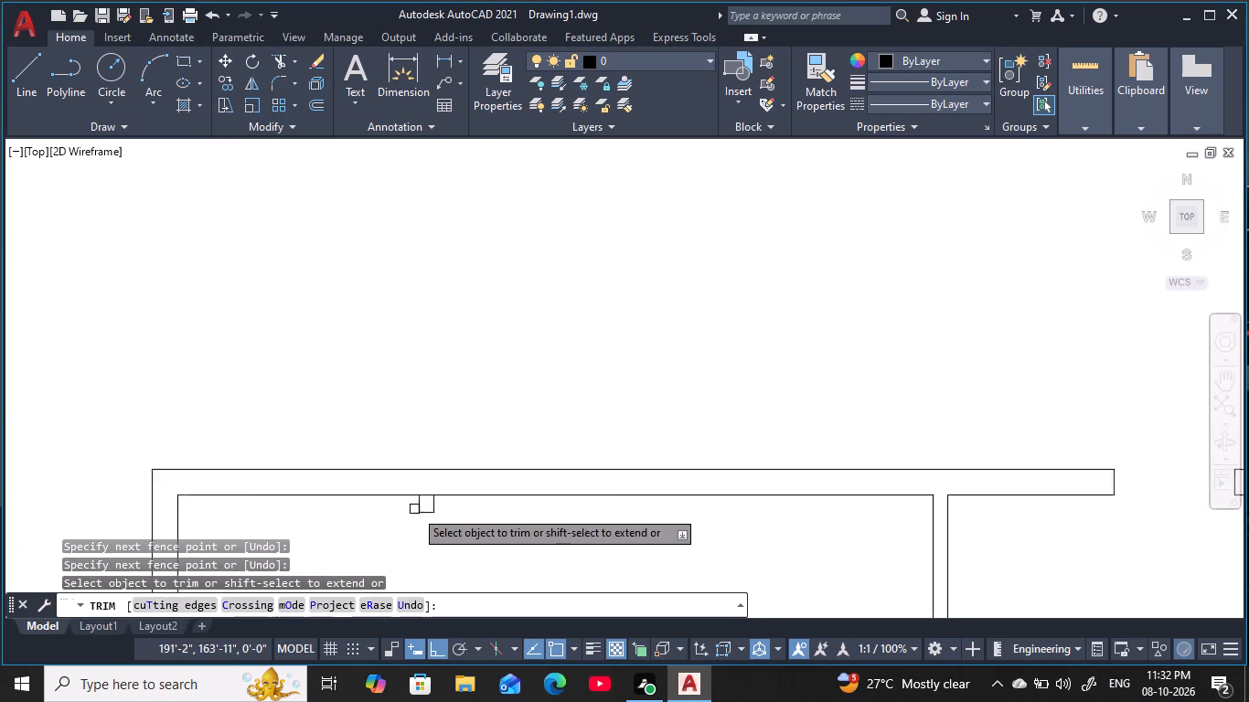
pyautogui.scroll(4, 418, 505)
pyautogui.click(503, 385)
pyautogui.click(515, 510)
# Trim the left exterior wall's inner line where the partition between the two small upper-left rooms meets it.
pyautogui.scroll(-5, 517, 509)
pyautogui.moveTo(409, 545); pyautogui.dragTo(411, 543, button='middle')
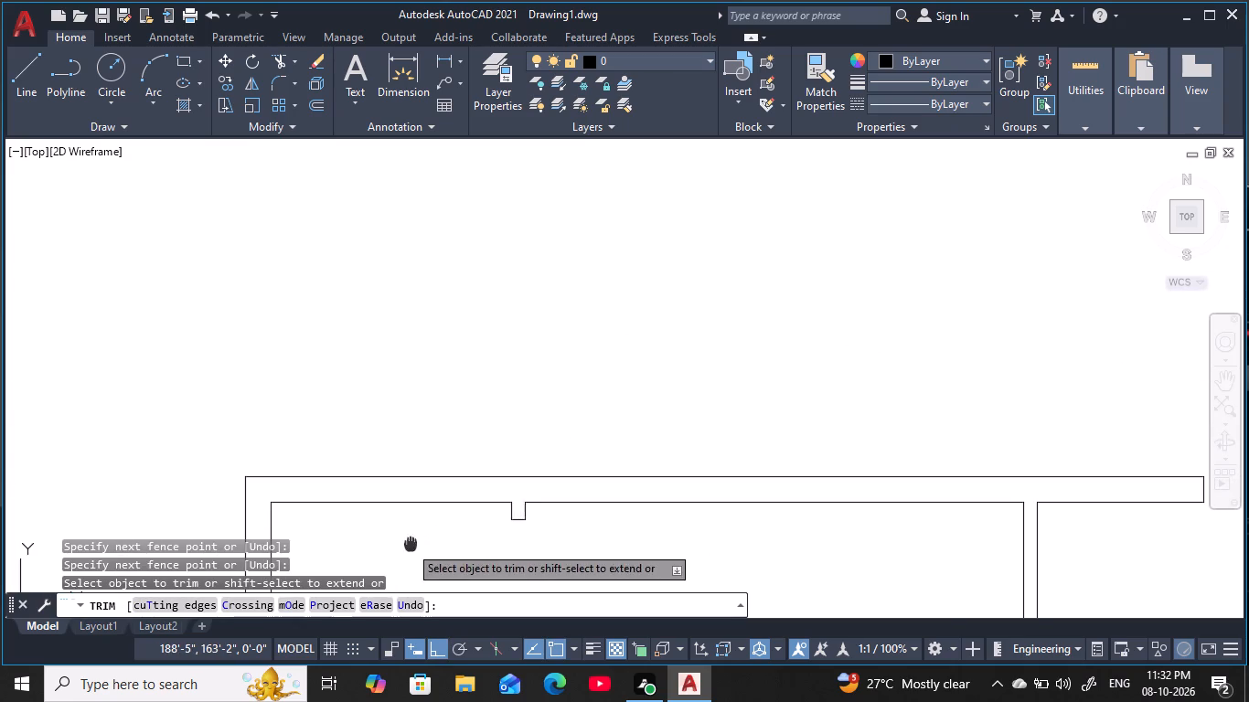
pyautogui.moveTo(411, 543); pyautogui.dragTo(560, 309, button='middle')
pyautogui.scroll(5, 407, 458)
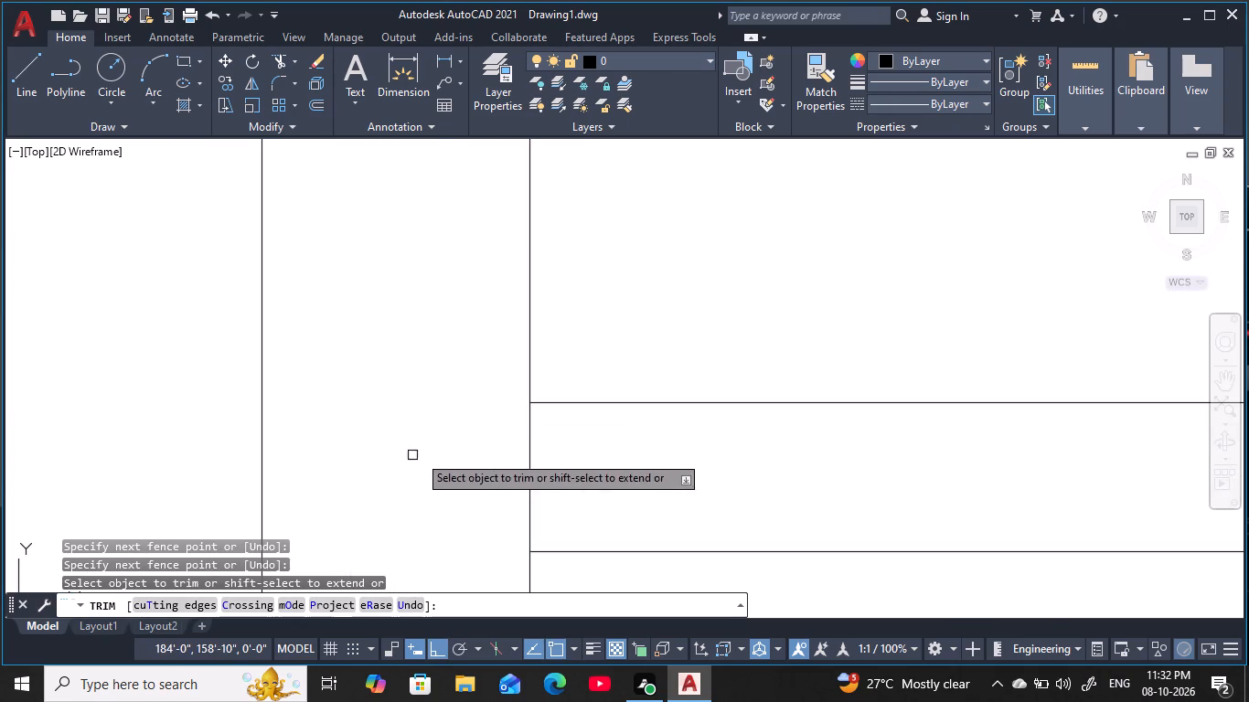
pyautogui.click(650, 446)
pyautogui.click(478, 468)
# Trim the left exterior wall's inner line where the top partition of the small lower-left room meets it.
pyautogui.scroll(-3, 632, 498)
pyautogui.moveTo(666, 489); pyautogui.dragTo(506, 337, button='middle')
pyautogui.scroll(-3, 573, 384)
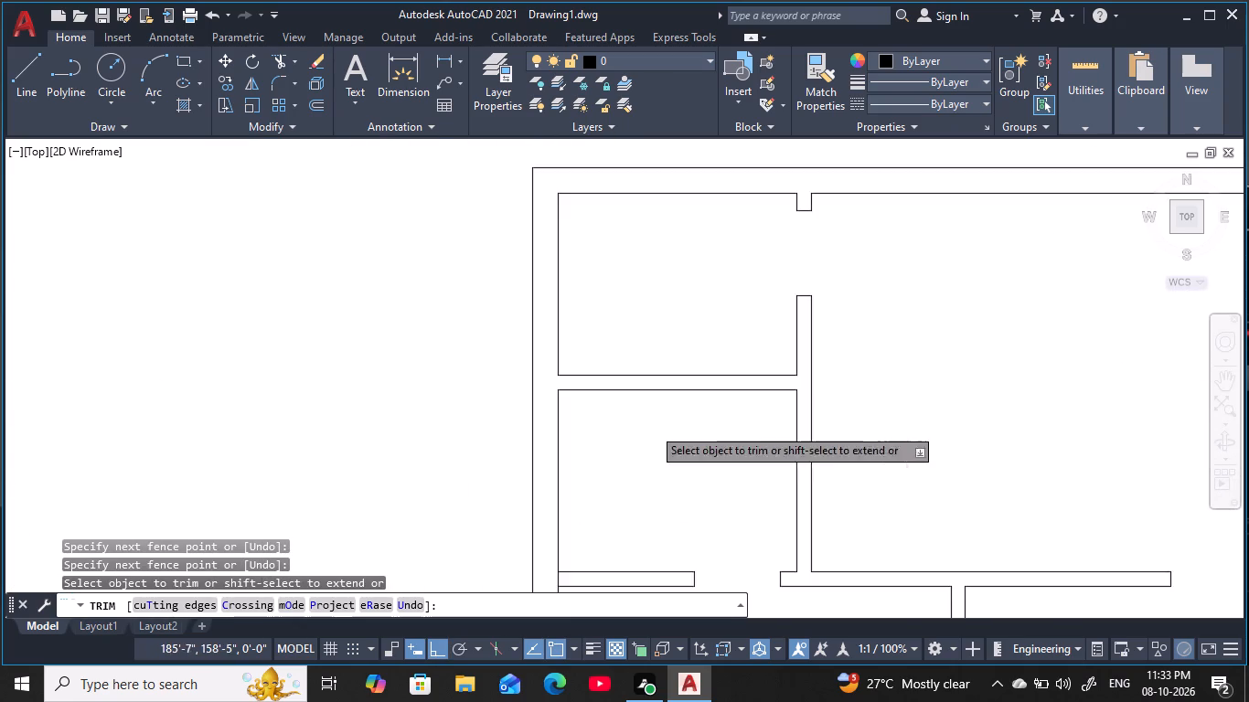
pyautogui.moveTo(687, 433); pyautogui.dragTo(464, 270, button='middle')
pyautogui.moveTo(572, 518); pyautogui.dragTo(528, 419, button='middle')
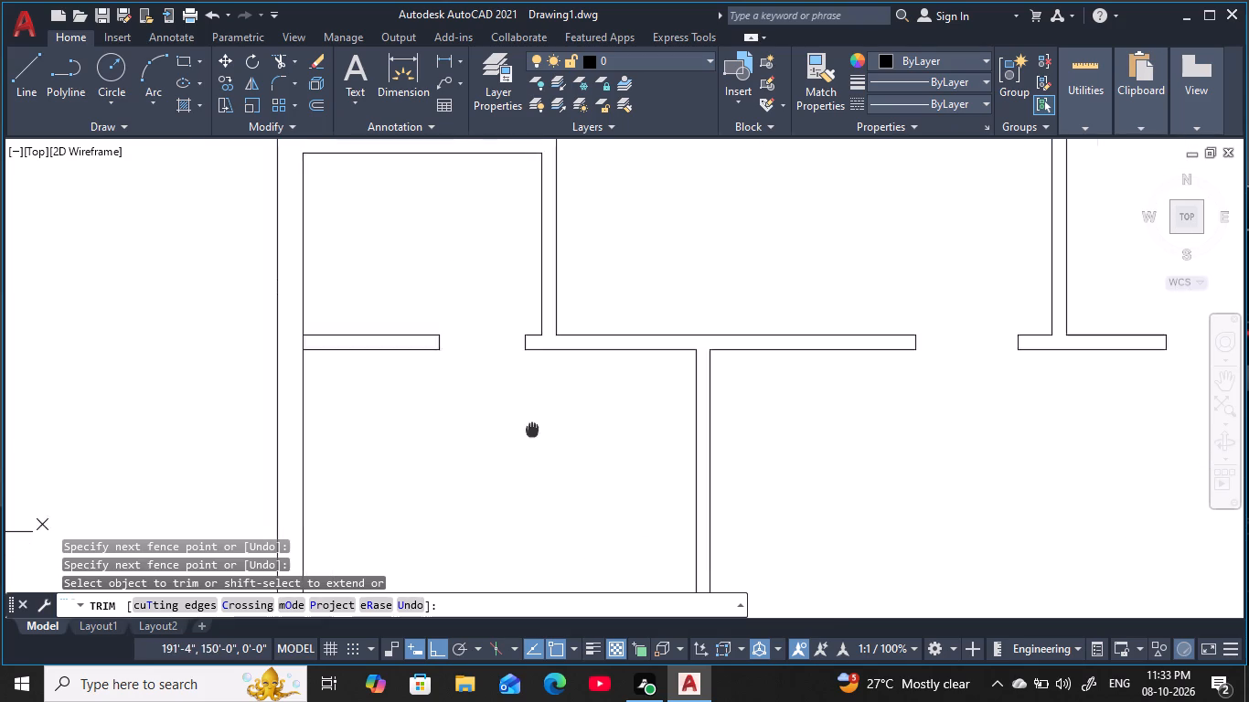
pyautogui.moveTo(528, 419); pyautogui.dragTo(450, 287, button='middle')
pyautogui.moveTo(496, 440); pyautogui.dragTo(504, 212, button='middle')
pyautogui.scroll(-1, 571, 416)
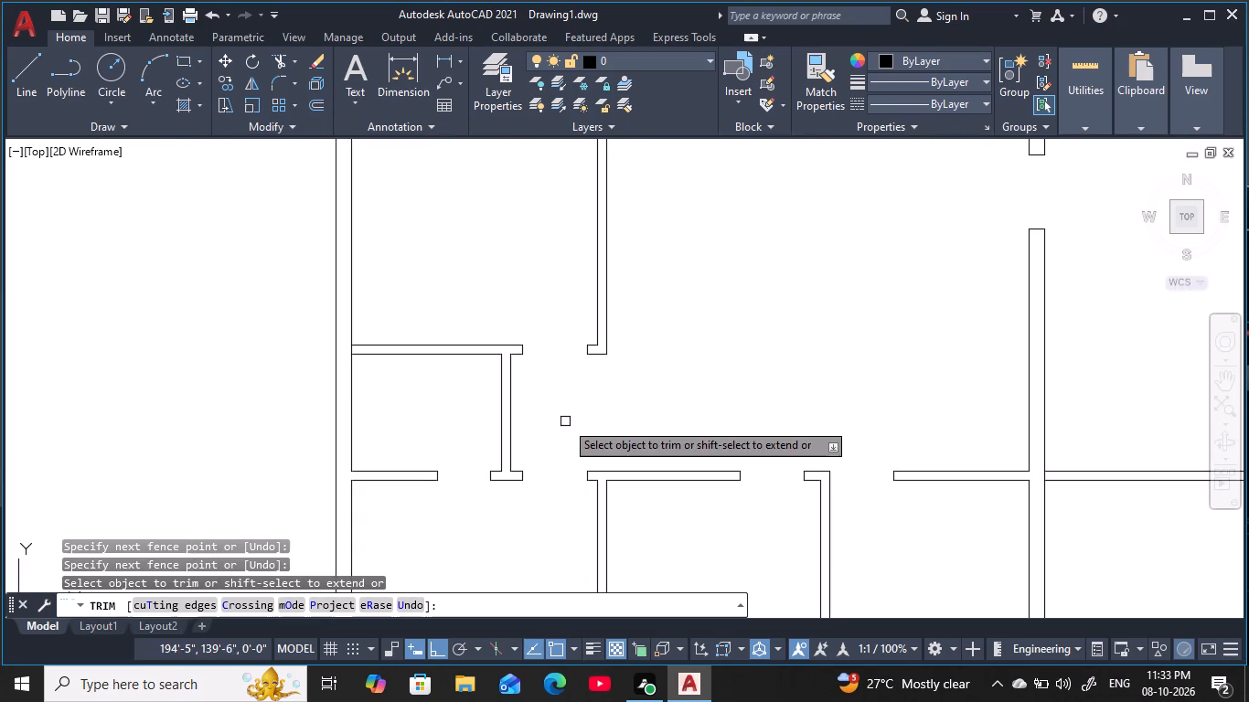
pyautogui.moveTo(560, 428); pyautogui.dragTo(470, 343, button='middle')
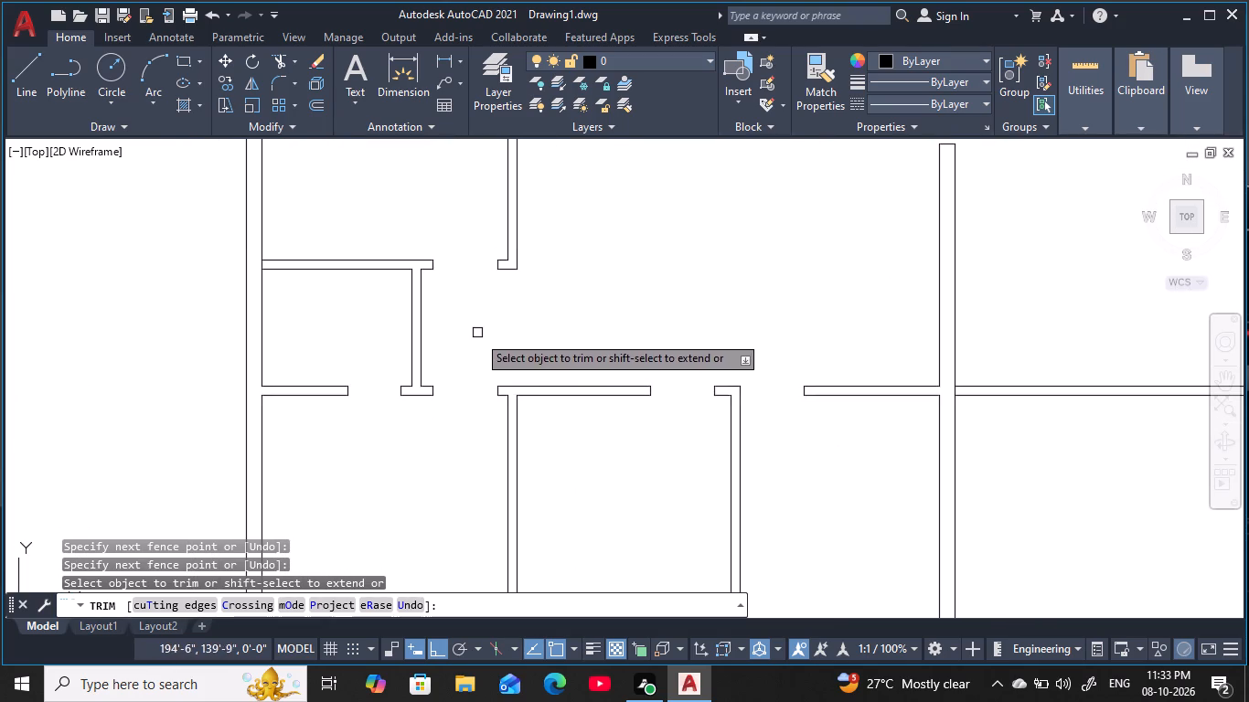
pyautogui.scroll(5, 250, 271)
pyautogui.click(515, 186)
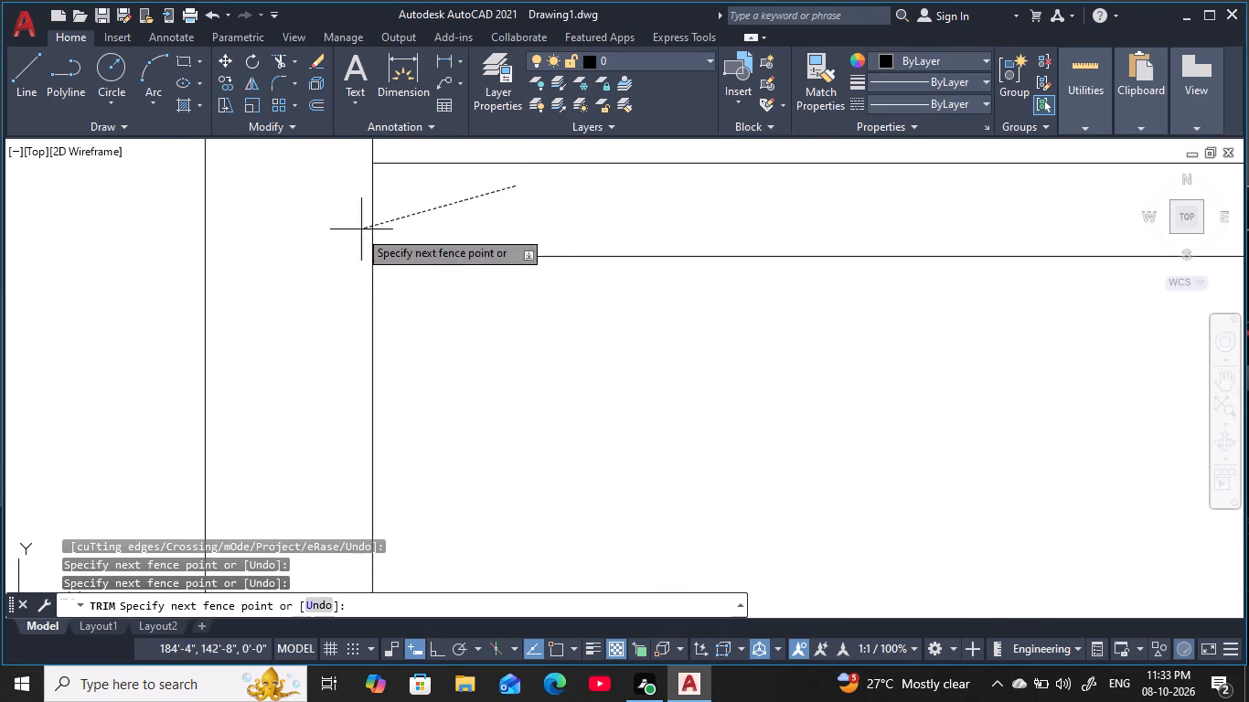
pyautogui.click(337, 229)
# Trim the left exterior wall's inner line between the two lines of the upper hall partition to open their junction.
pyautogui.scroll(-6, 393, 244)
pyautogui.moveTo(443, 205); pyautogui.dragTo(443, 227, button='middle')
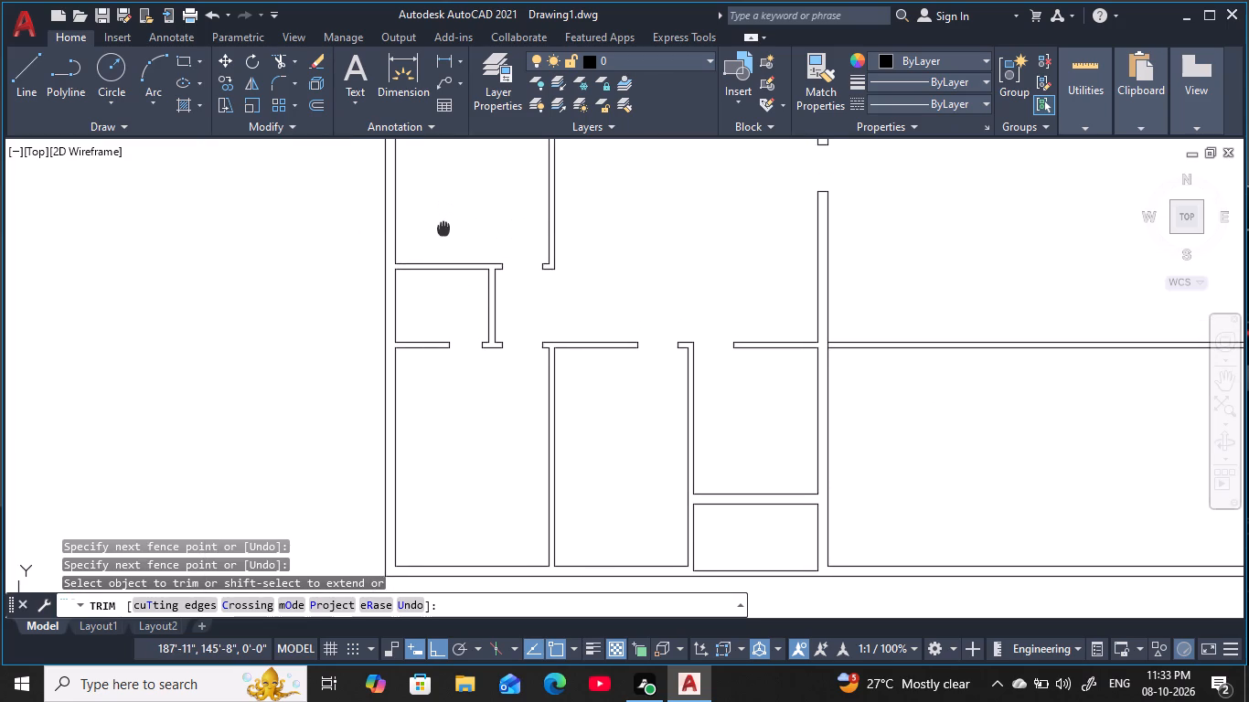
pyautogui.moveTo(443, 227); pyautogui.dragTo(399, 361, button='middle')
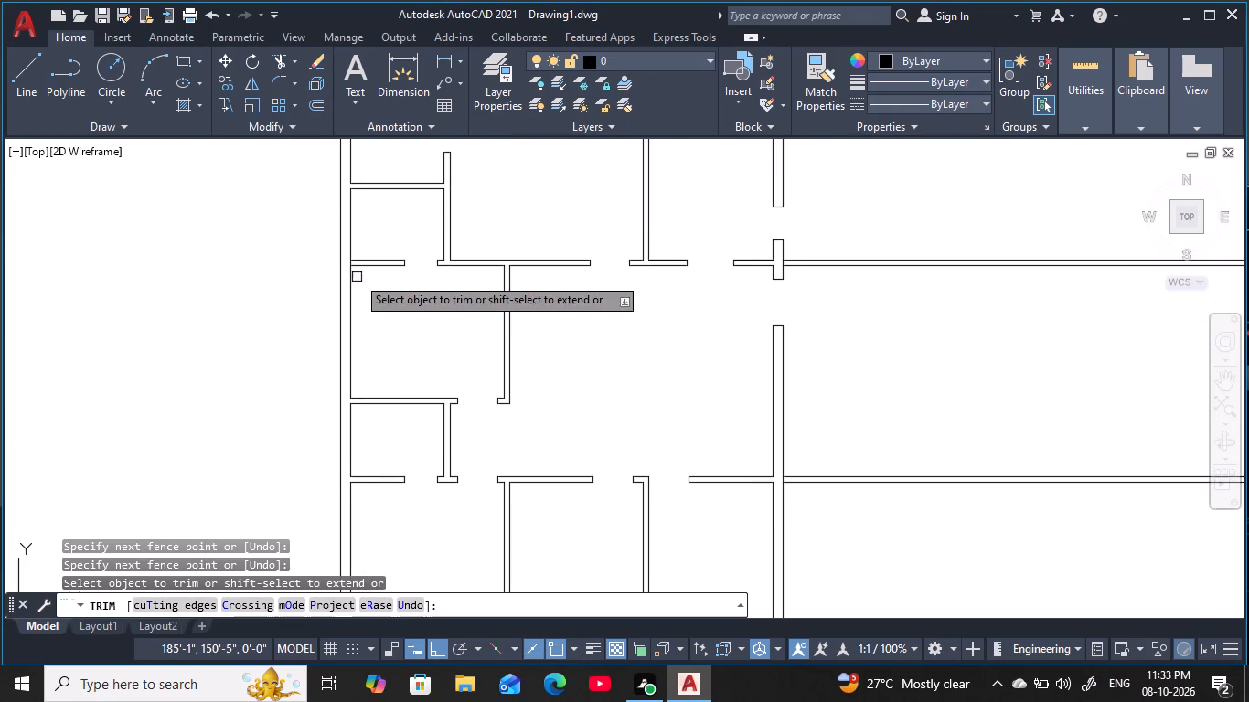
pyautogui.scroll(6, 352, 250)
pyautogui.moveTo(366, 470); pyautogui.dragTo(358, 471)
pyautogui.click(233, 484)
# Trim the top exterior wall's inner line where the thick interior wall meets it beside the entrance opening.
pyautogui.scroll(-4, 403, 399)
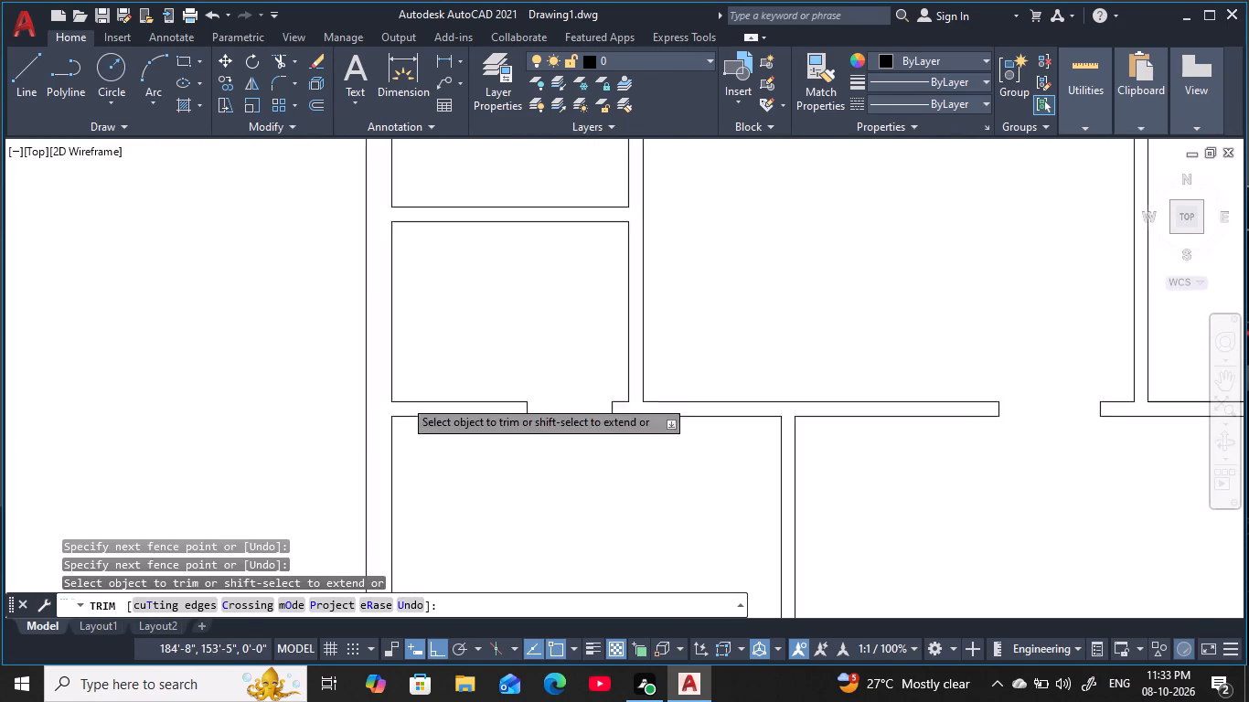
pyautogui.moveTo(427, 324); pyautogui.dragTo(415, 434, button='middle')
pyautogui.moveTo(483, 375); pyautogui.dragTo(390, 483, button='middle')
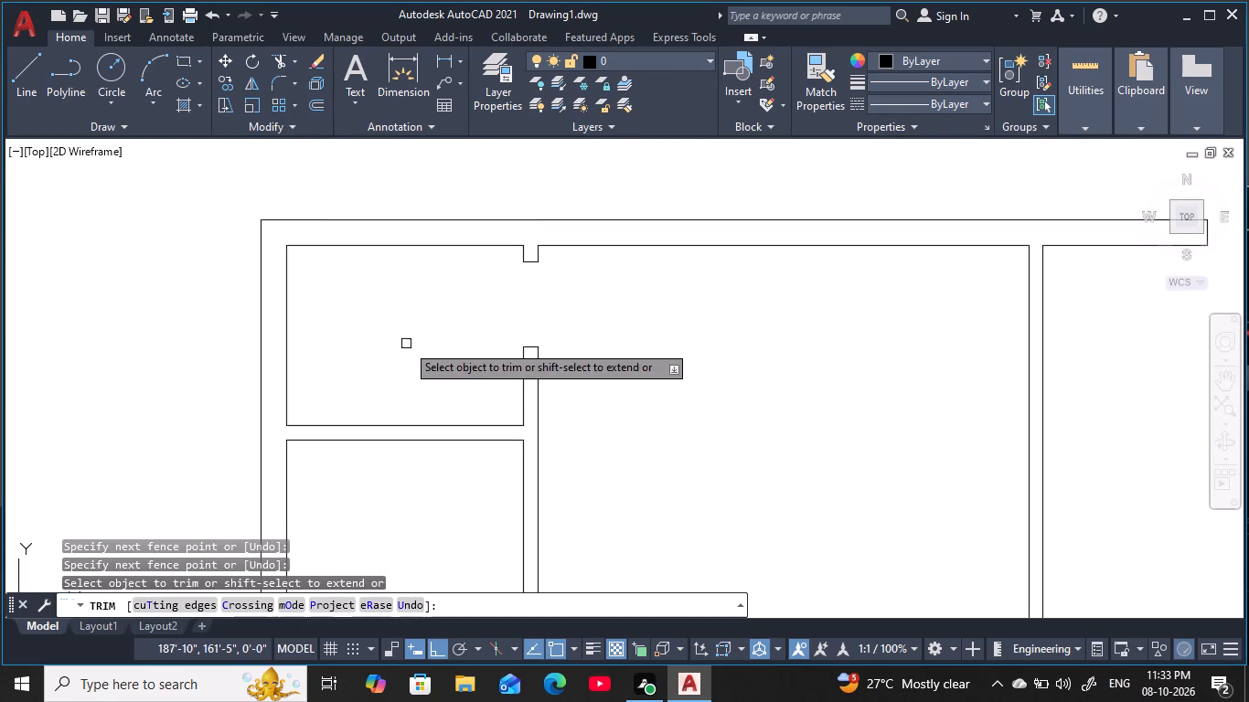
pyautogui.scroll(-2, 649, 446)
pyautogui.moveTo(652, 448); pyautogui.dragTo(582, 220, button='middle')
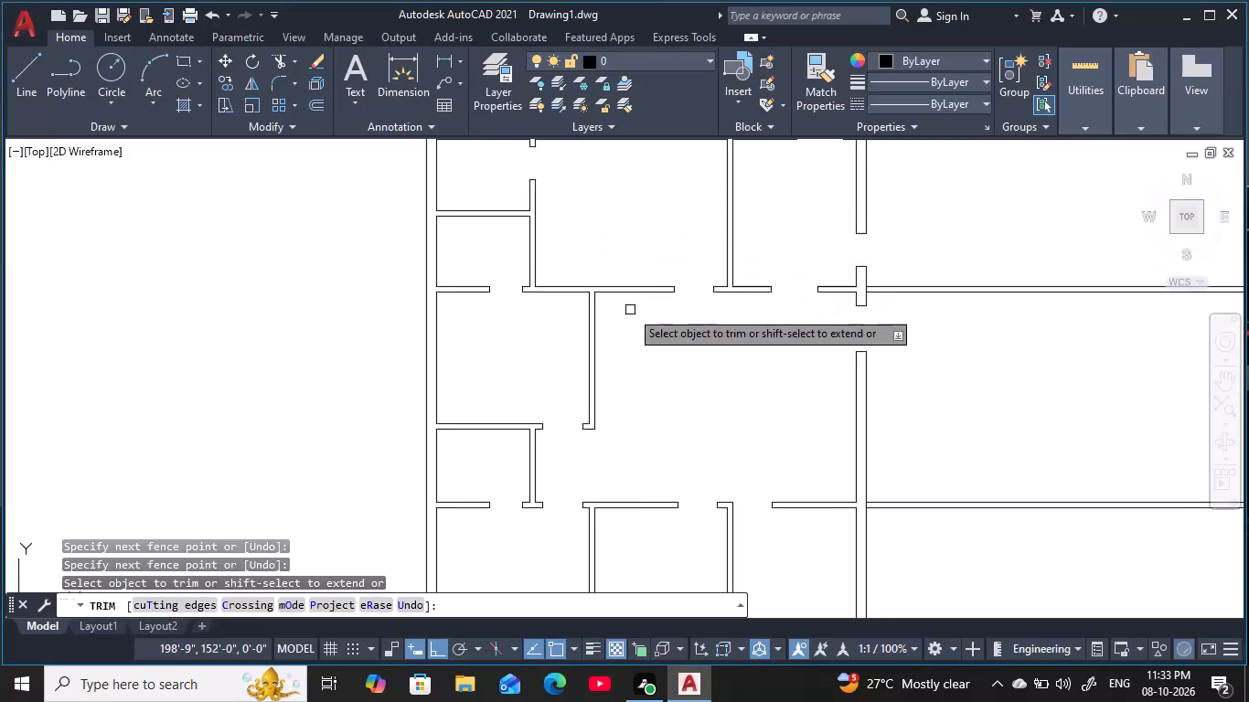
pyautogui.moveTo(633, 336); pyautogui.dragTo(627, 396, button='middle')
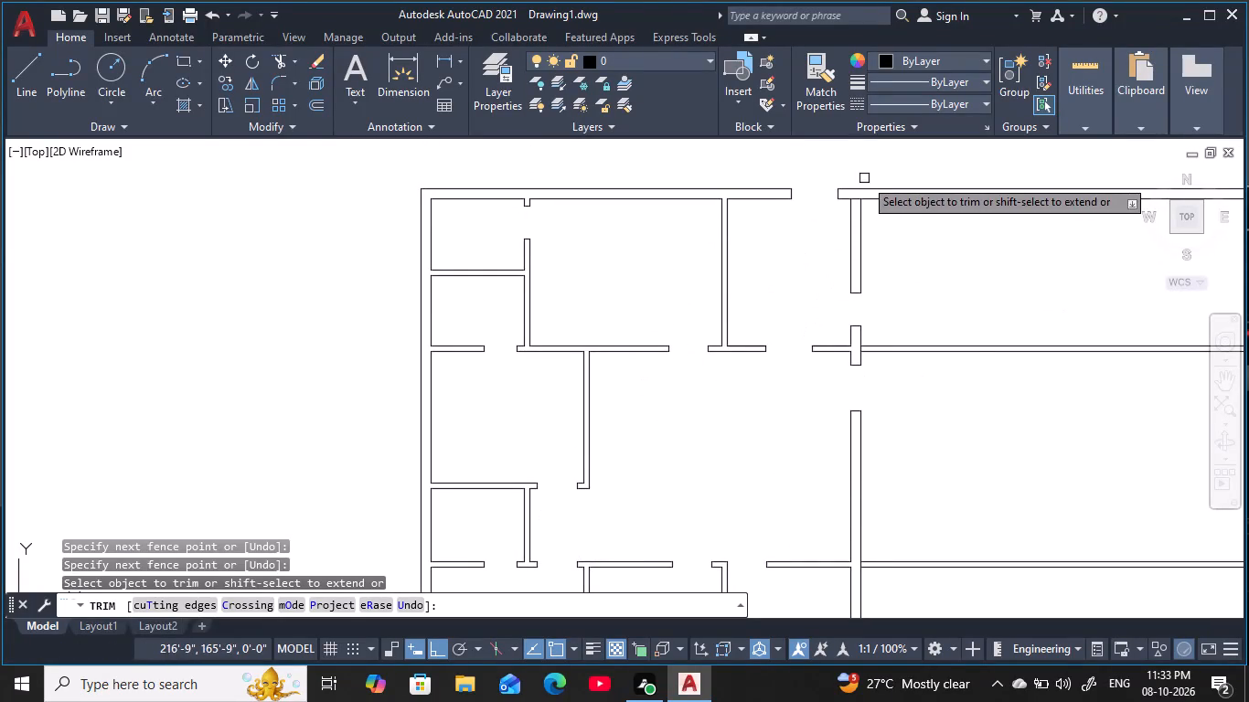
pyautogui.scroll(4, 864, 178)
pyautogui.click(813, 304)
pyautogui.moveTo(808, 381); pyautogui.dragTo(806, 397)
# Finish trimming and examine the whole floor plan for remaining wall junctions and door openings.
pyautogui.scroll(-4, 803, 398)
pyautogui.moveTo(731, 426); pyautogui.dragTo(733, 425, button='middle')
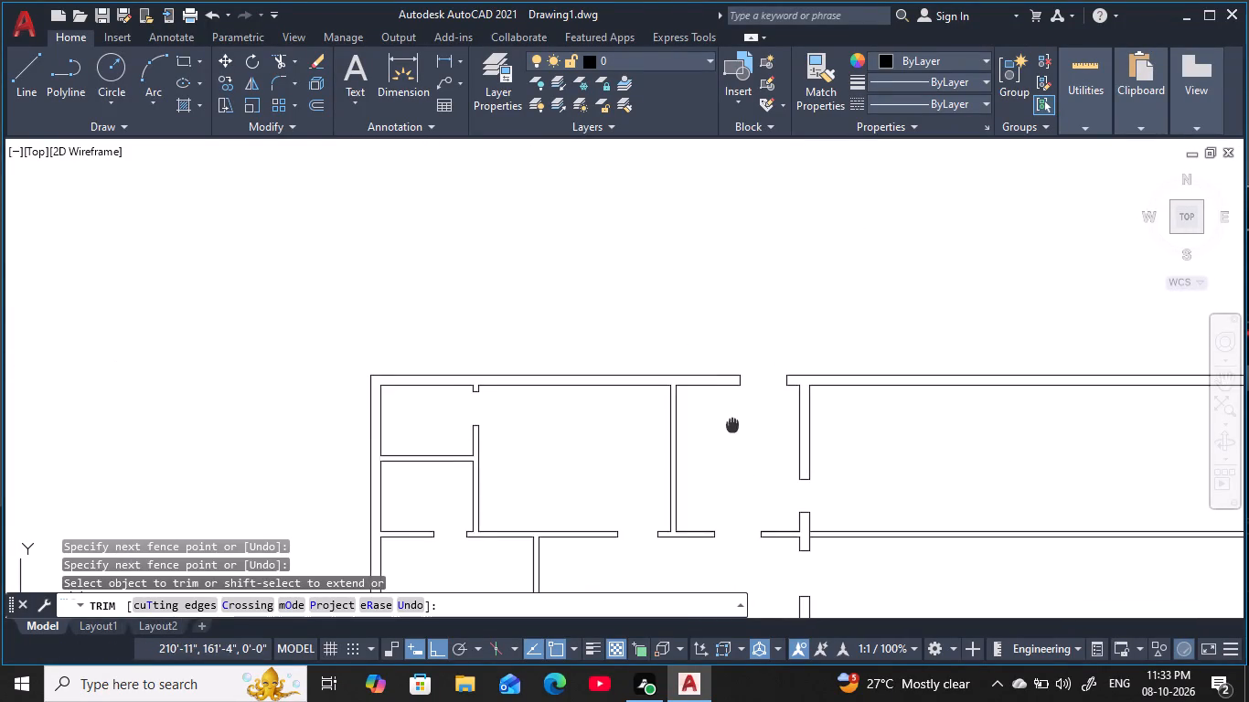
pyautogui.moveTo(733, 425); pyautogui.dragTo(715, 290, button='middle')
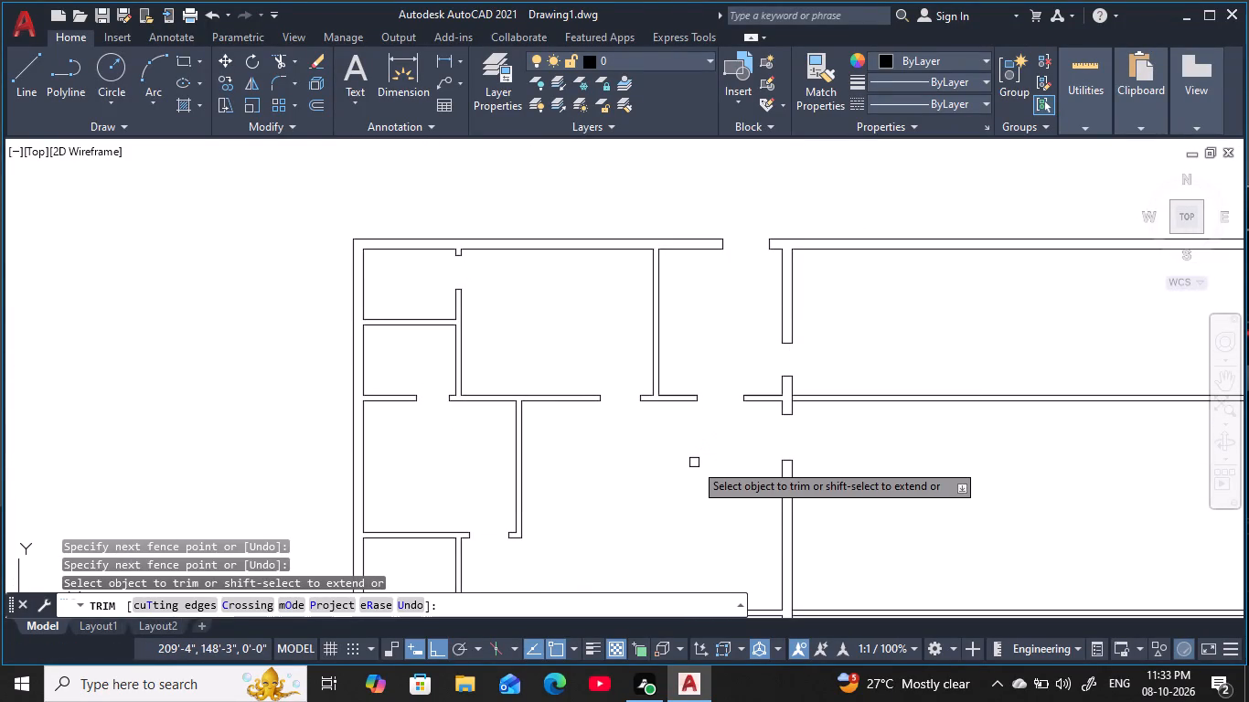
pyautogui.moveTo(694, 463); pyautogui.dragTo(696, 431, button='middle')
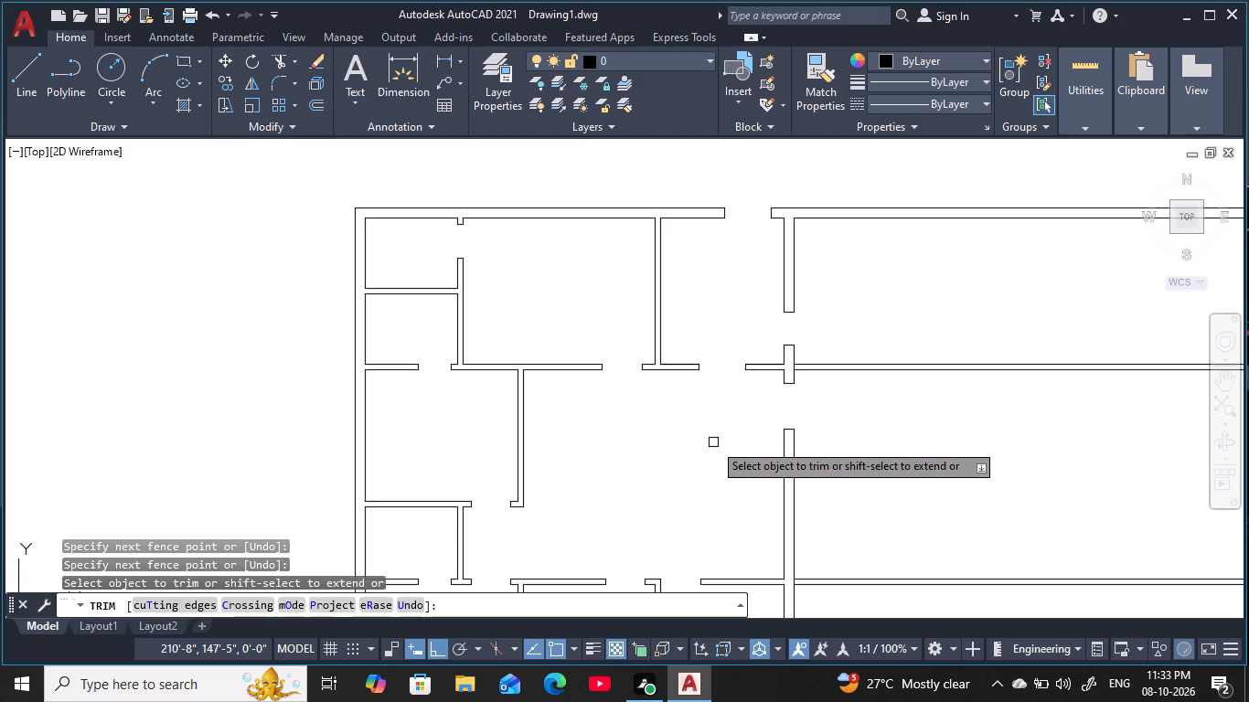
pyautogui.moveTo(729, 433); pyautogui.dragTo(688, 404, button='middle')
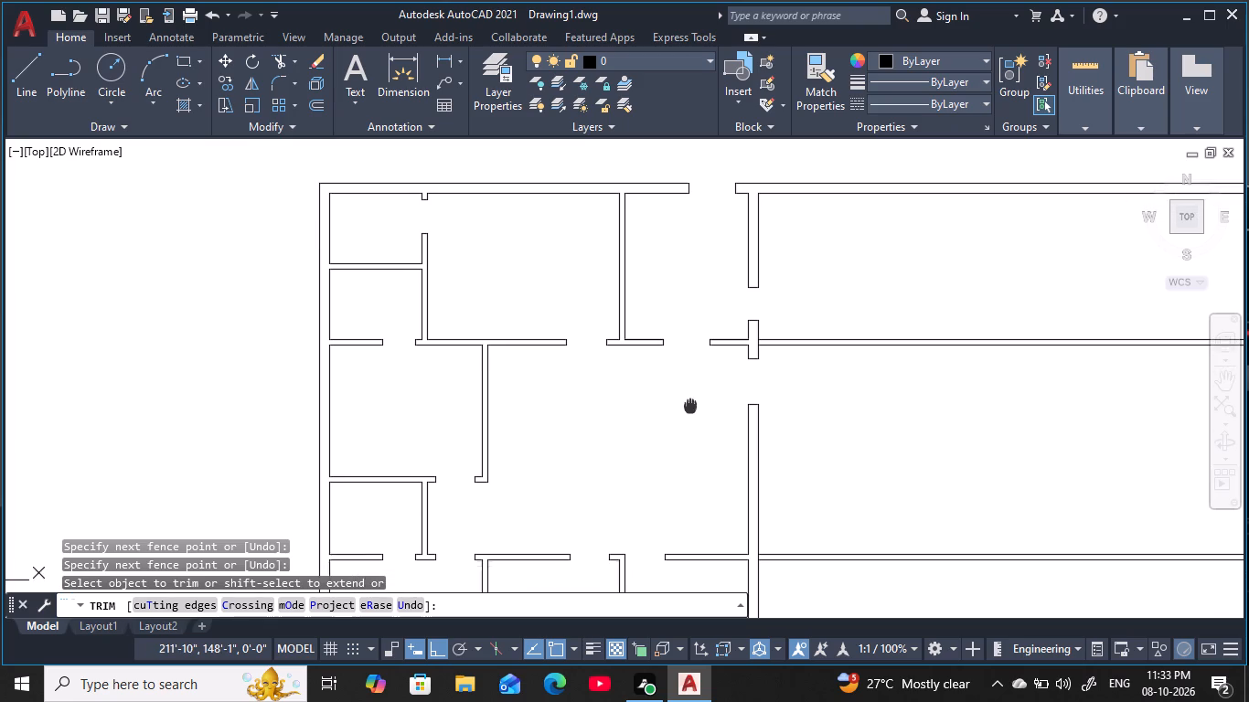
pyautogui.moveTo(688, 404); pyautogui.dragTo(678, 166, button='middle')
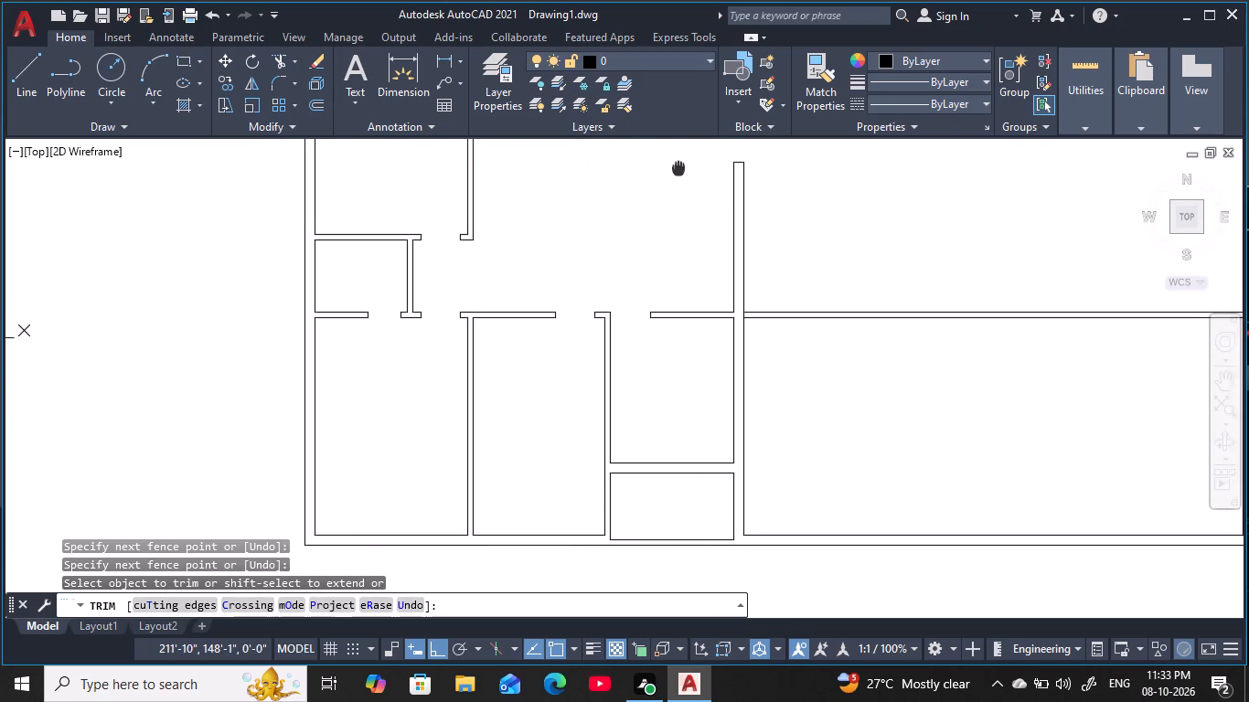
pyautogui.moveTo(678, 166); pyautogui.dragTo(681, 166, button='middle')
pyautogui.press('Escape')
pyautogui.press('Escape')
pyautogui.press('Escape')
pyautogui.moveTo(659, 409); pyautogui.dragTo(604, 425, button='middle')
pyautogui.scroll(-2, 581, 426)
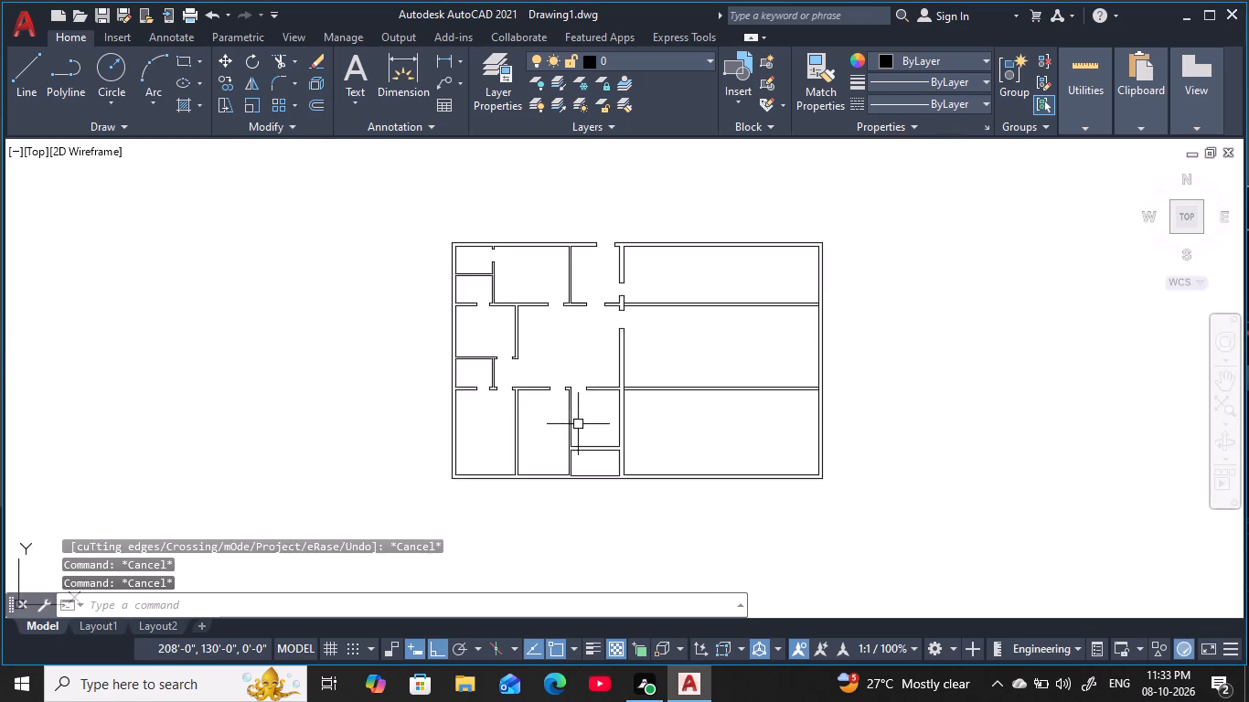
pyautogui.moveTo(578, 424); pyautogui.dragTo(539, 449, button='middle')
pyautogui.press('Escape')
pyautogui.press('Escape')
pyautogui.press('Escape')
pyautogui.press('Escape')
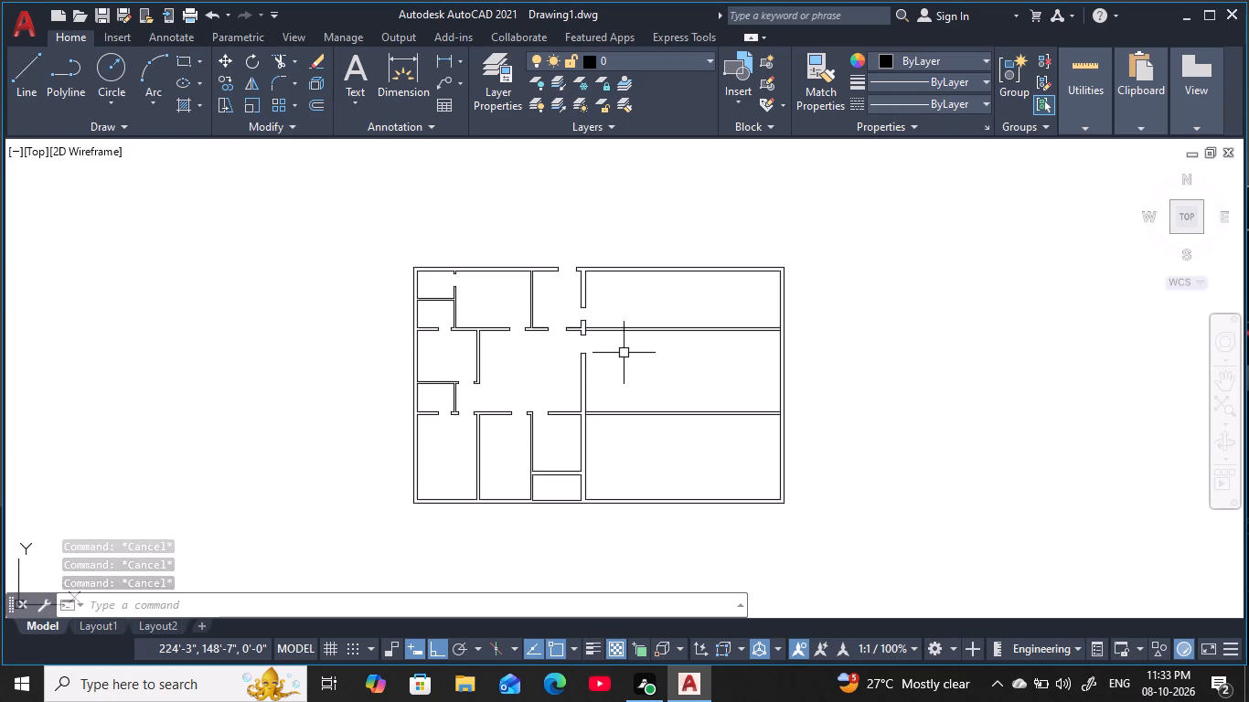
pyautogui.press('Escape')
pyautogui.press('Escape')
pyautogui.press('Escape')
pyautogui.press('Escape')
pyautogui.press('Escape')
# Offset the right face of the thick interior wall's top segment, beside the entrance opening, 7' to the right.
pyautogui.scroll(3, 608, 286)
pyautogui.middleClick(609, 291)
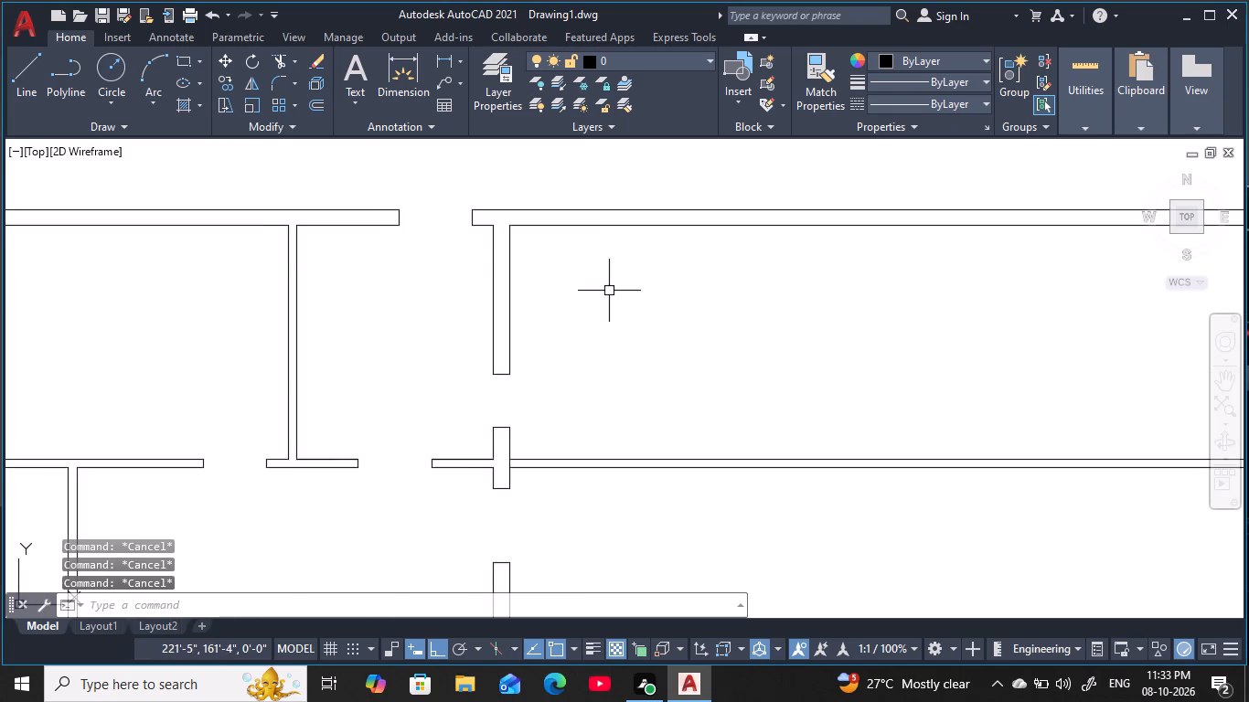
pyautogui.press('Escape')
pyautogui.press('Escape')
pyautogui.press('o')
pyautogui.press('space')
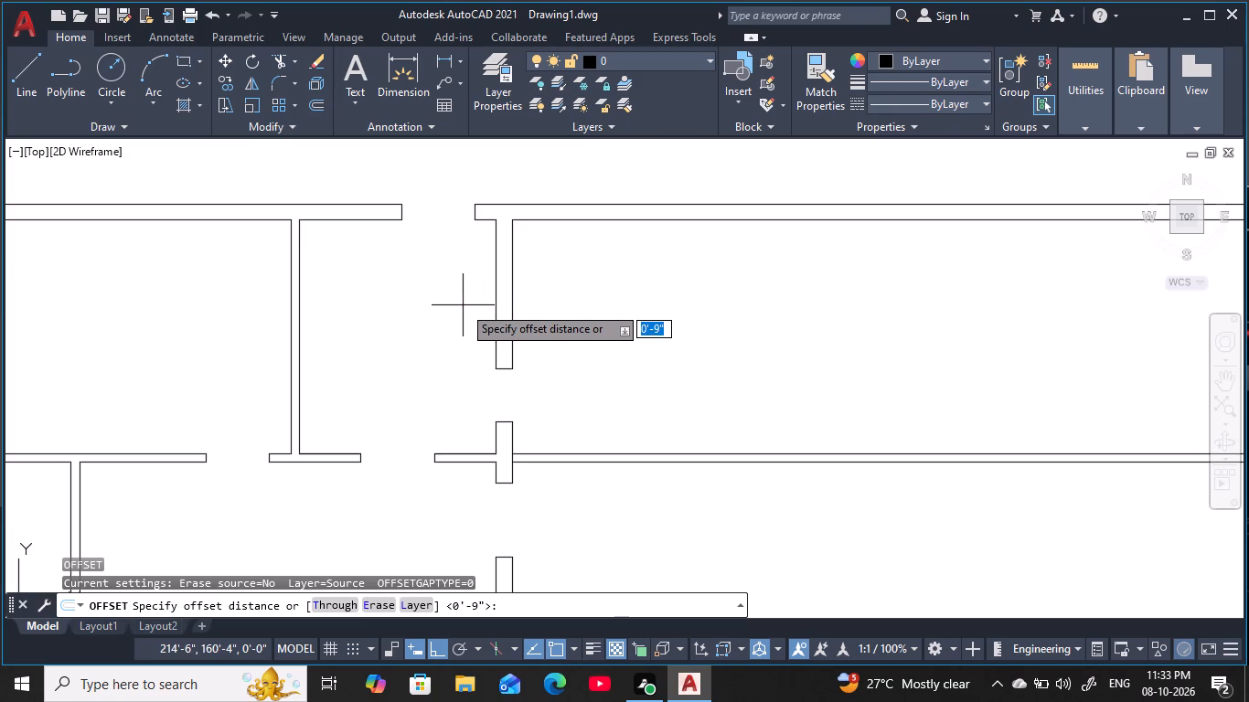
pyautogui.press('7')
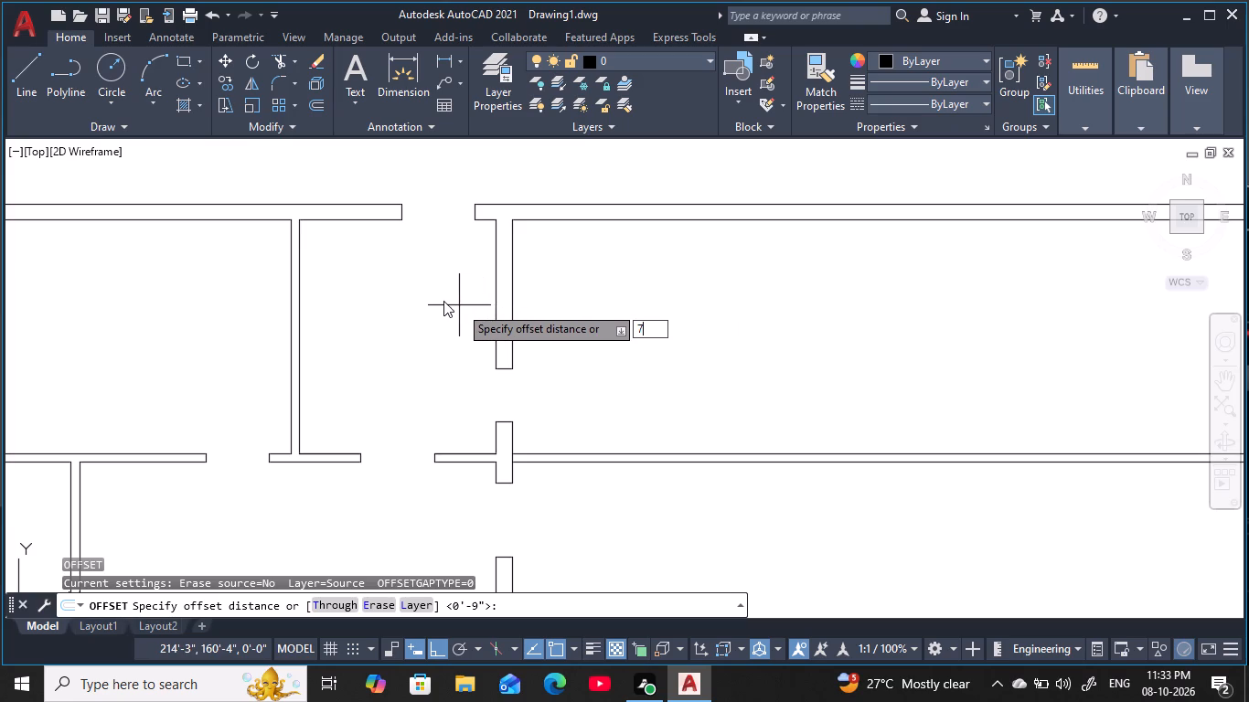
pyautogui.press("'")
pyautogui.press('space')
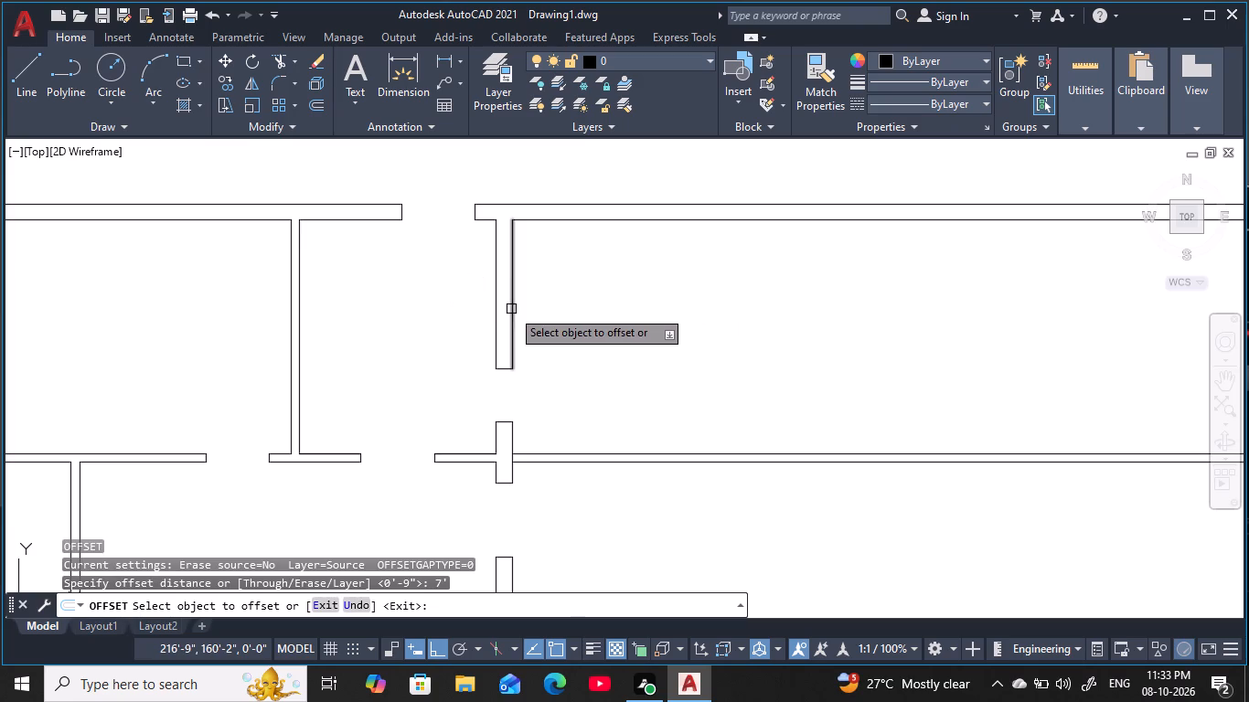
pyautogui.click(512, 309)
pyautogui.click(800, 304)
pyautogui.press('Escape')
pyautogui.press('Escape')
pyautogui.press('Escape')
pyautogui.press('Escape')
pyautogui.press('Escape')
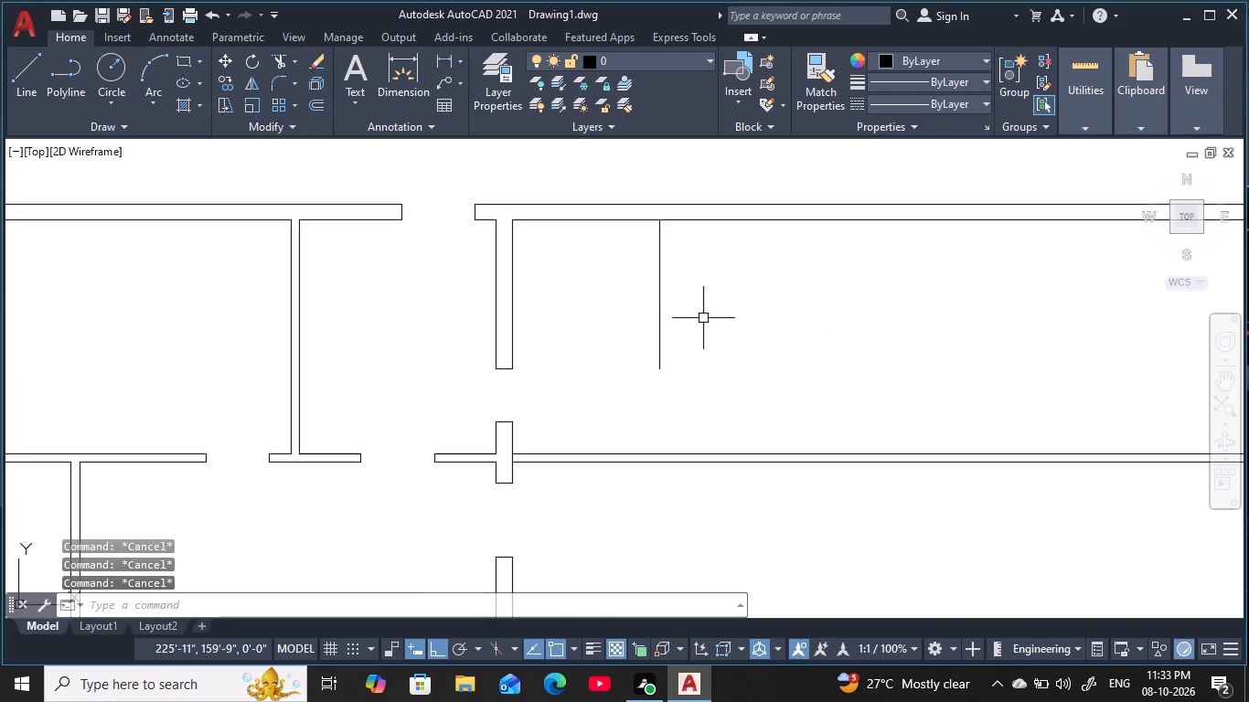
pyautogui.press('Escape')
pyautogui.press('Escape')
# Offset the new vertical line 9" to the right to form the second face of the wall.
pyautogui.press('o')
pyautogui.press('space')
pyautogui.write('9')
pyautogui.press('space')
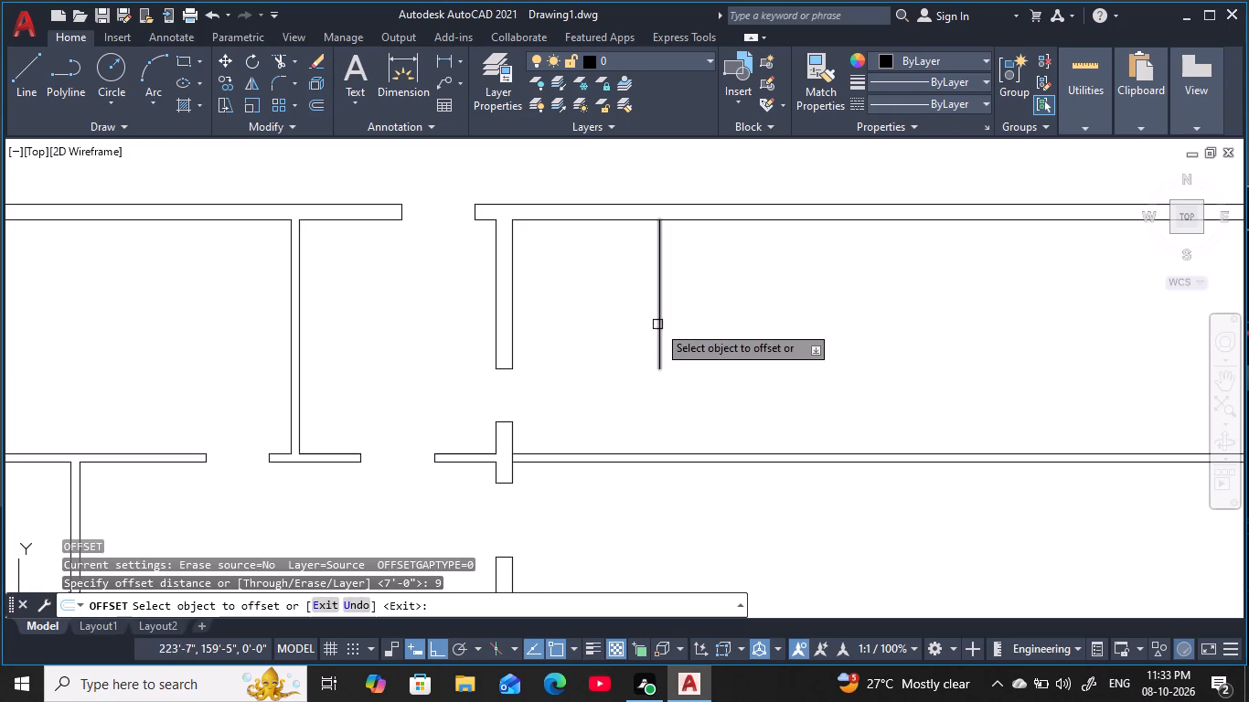
pyautogui.click(661, 324)
pyautogui.click(777, 311)
pyautogui.press('Escape')
pyautogui.press('Escape')
pyautogui.press('Escape')
pyautogui.press('Escape')
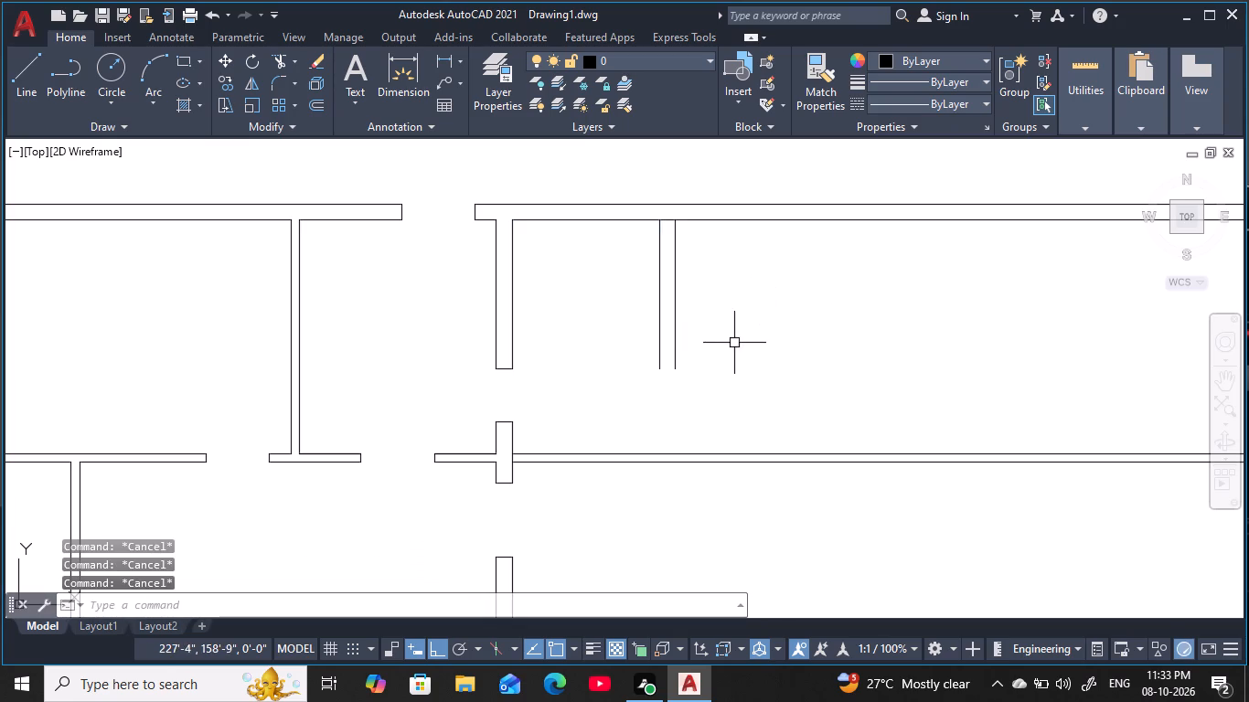
pyautogui.press('Escape')
pyautogui.press('Escape')
pyautogui.press('Escape')
# Extend both lines of the new vertical wall down through the upper horizontal partition to its lower line.
pyautogui.press('e')
pyautogui.write('X')
pyautogui.press('space')
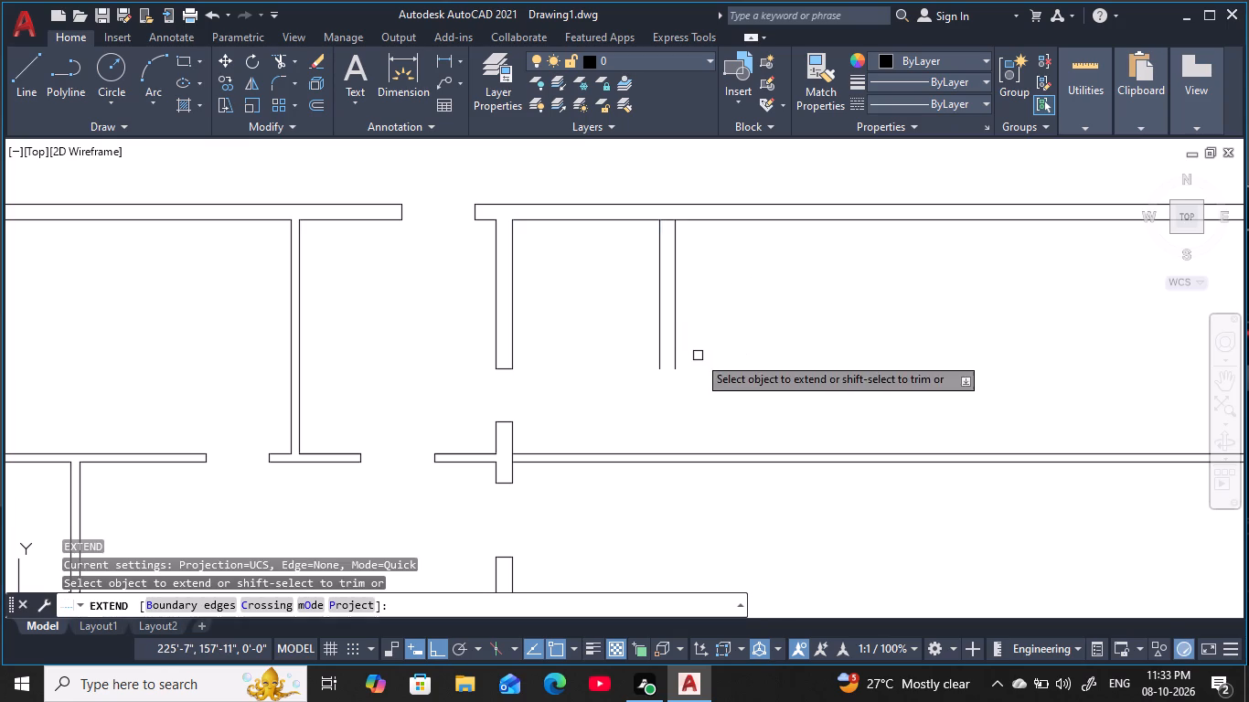
pyautogui.click(674, 340)
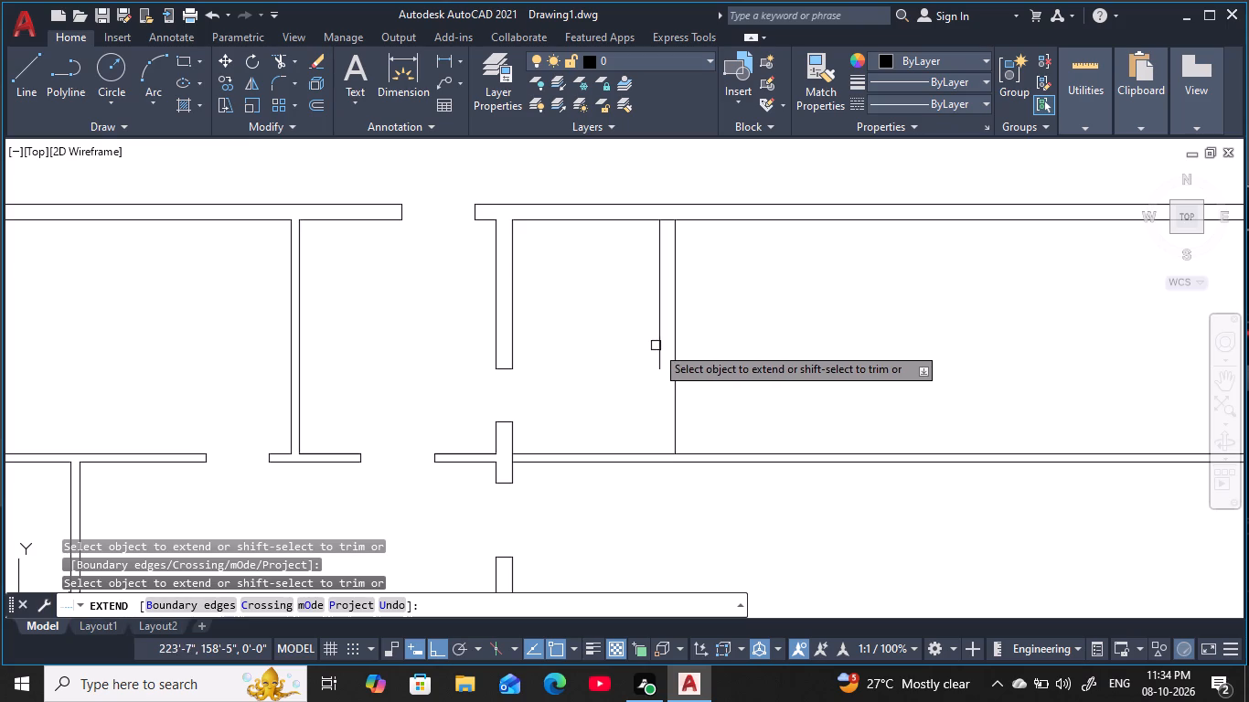
pyautogui.click(660, 346)
pyautogui.moveTo(726, 379); pyautogui.dragTo(752, 276, button='middle')
pyautogui.click(705, 307)
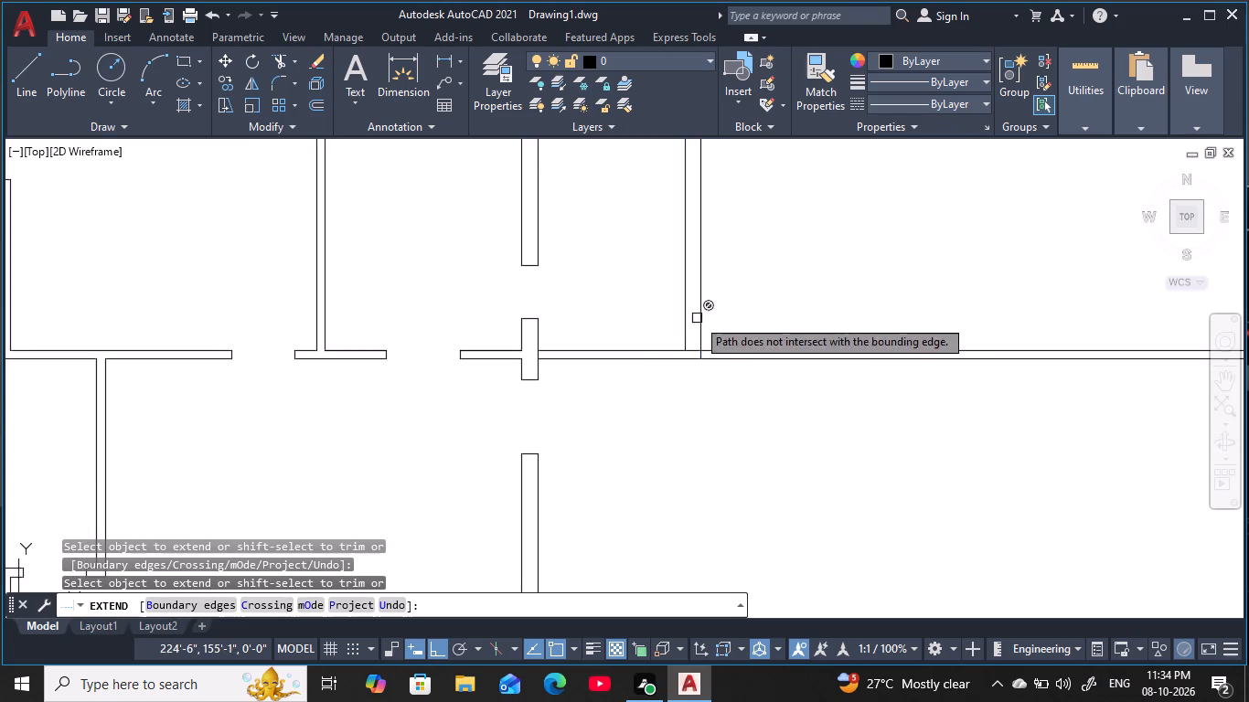
pyautogui.click(684, 327)
pyautogui.click(703, 335)
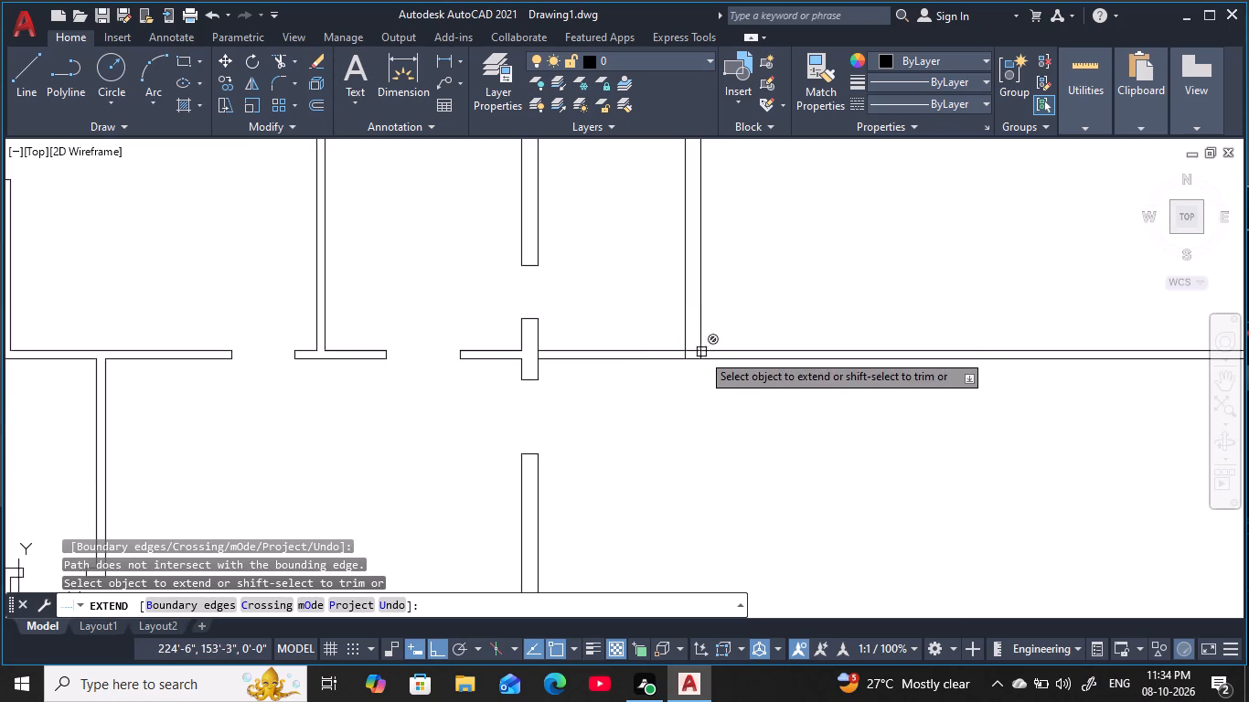
# Extend both lines of the new vertical wall down through the lower horizontal partition to its lower line.
pyautogui.moveTo(742, 339); pyautogui.dragTo(751, 293, button='middle')
pyautogui.scroll(-2, 753, 277)
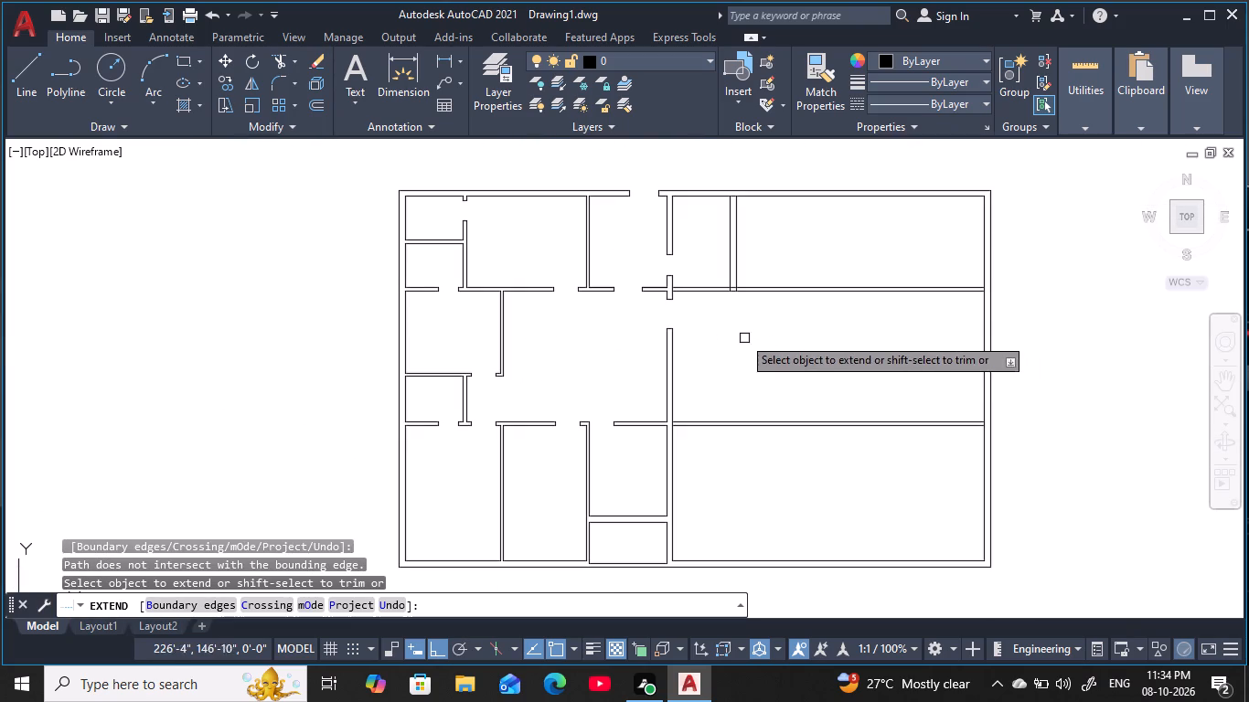
pyautogui.scroll(2, 746, 299)
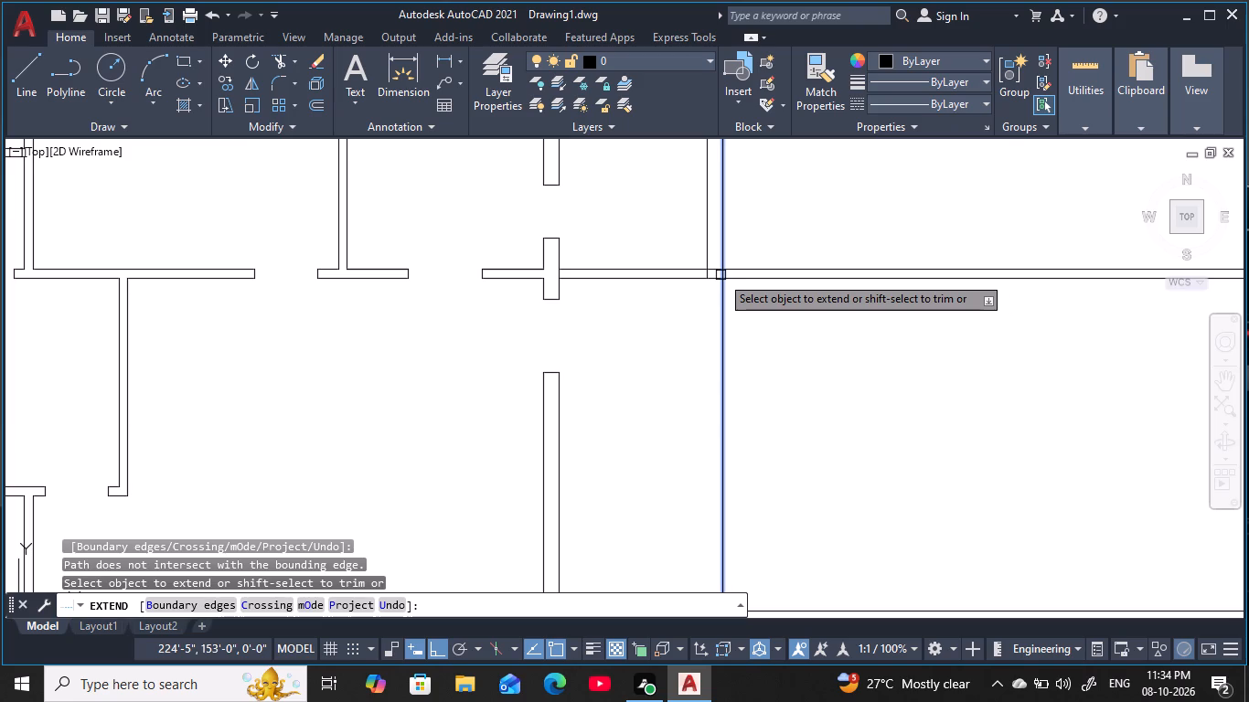
pyautogui.click(721, 275)
pyautogui.click(706, 272)
pyautogui.moveTo(762, 409); pyautogui.dragTo(725, 207, button='middle')
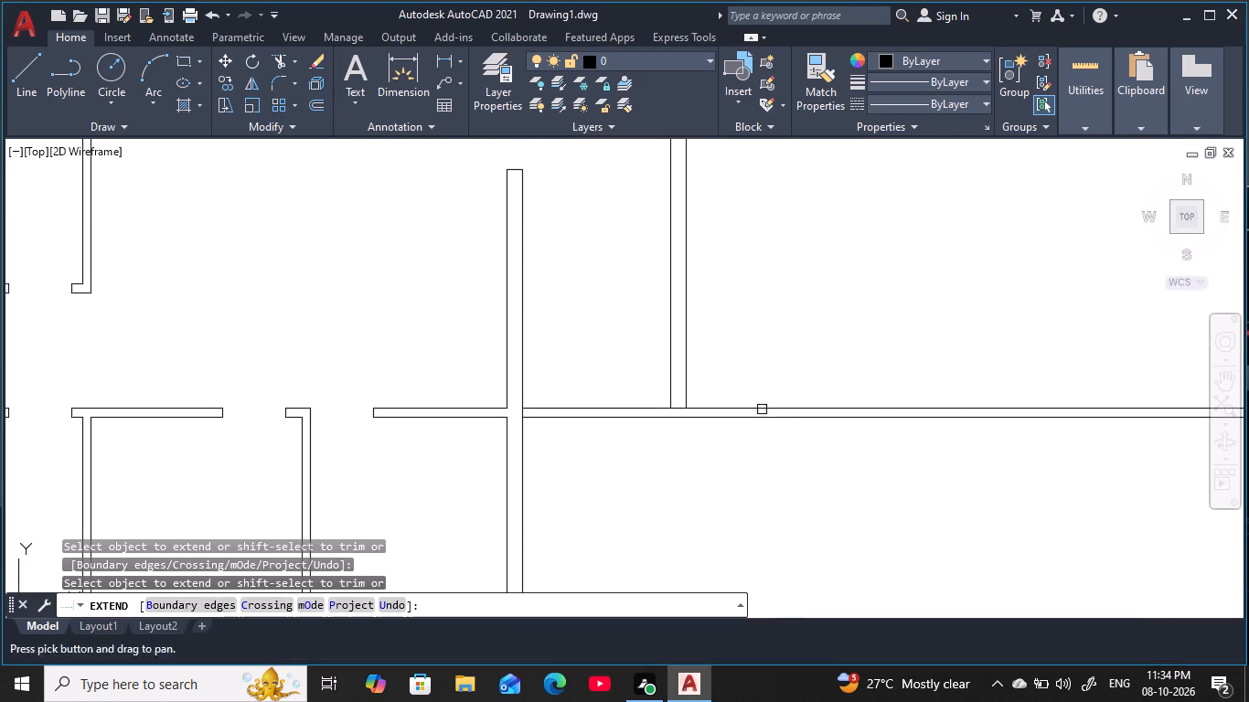
pyautogui.click(685, 392)
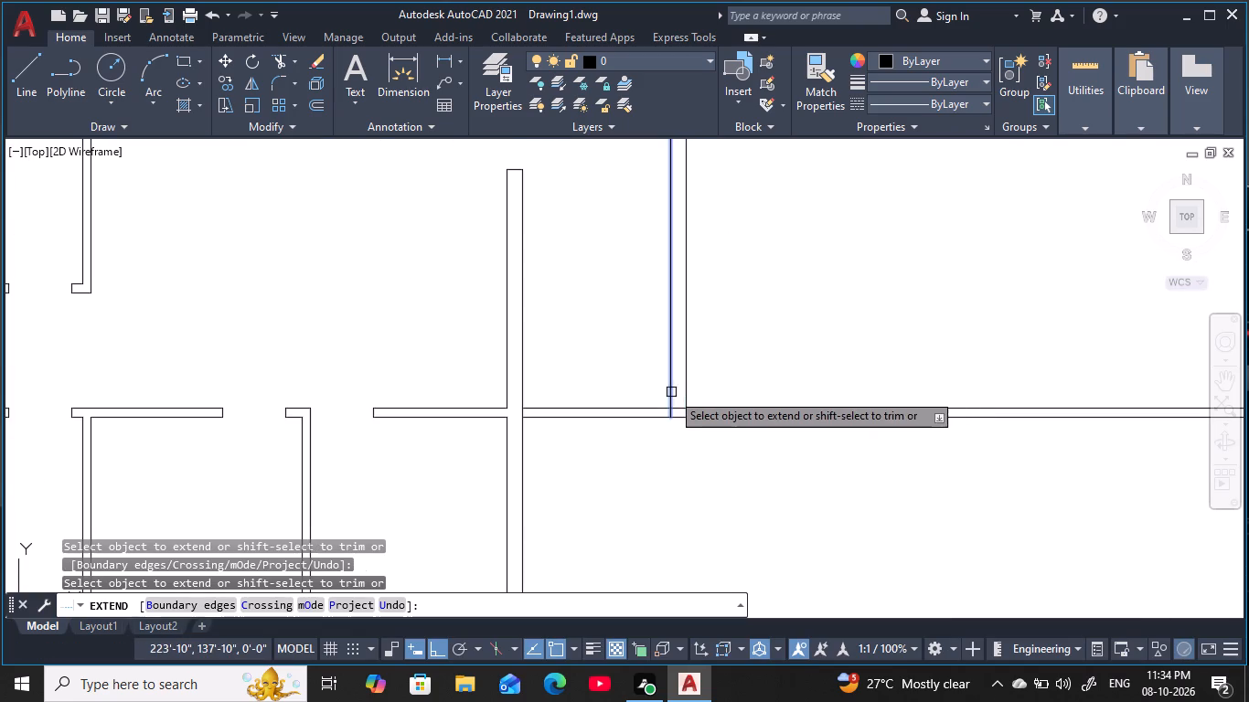
pyautogui.click(671, 392)
pyautogui.moveTo(733, 375); pyautogui.dragTo(765, 276, button='middle')
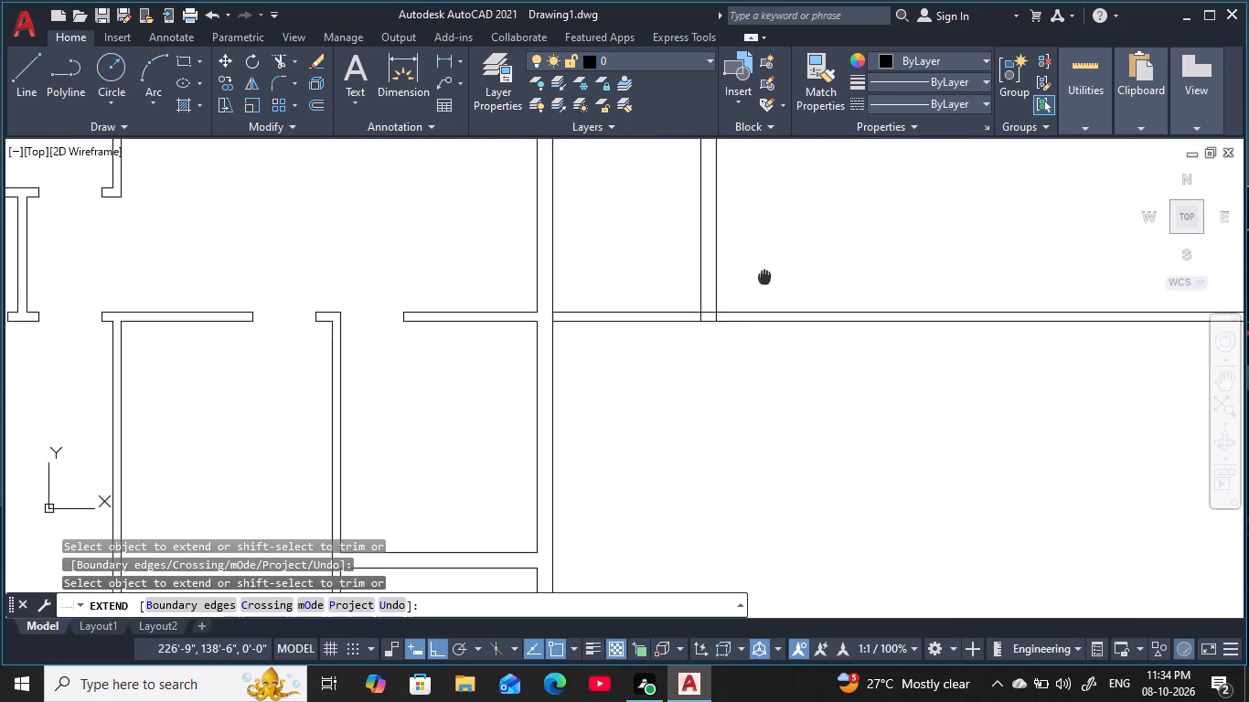
pyautogui.scroll(1, 726, 318)
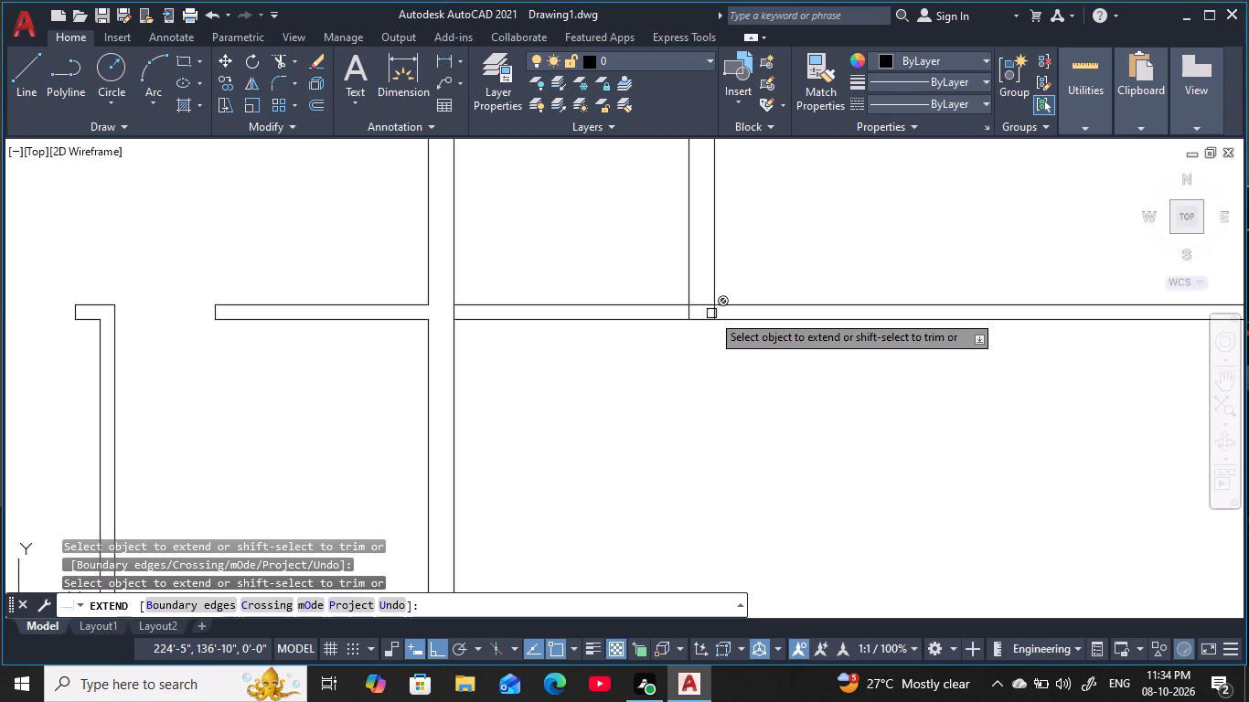
pyautogui.press('Escape')
pyautogui.press('Escape')
pyautogui.press('Escape')
pyautogui.press('Escape')
pyautogui.press('Escape')
pyautogui.press('Escape')
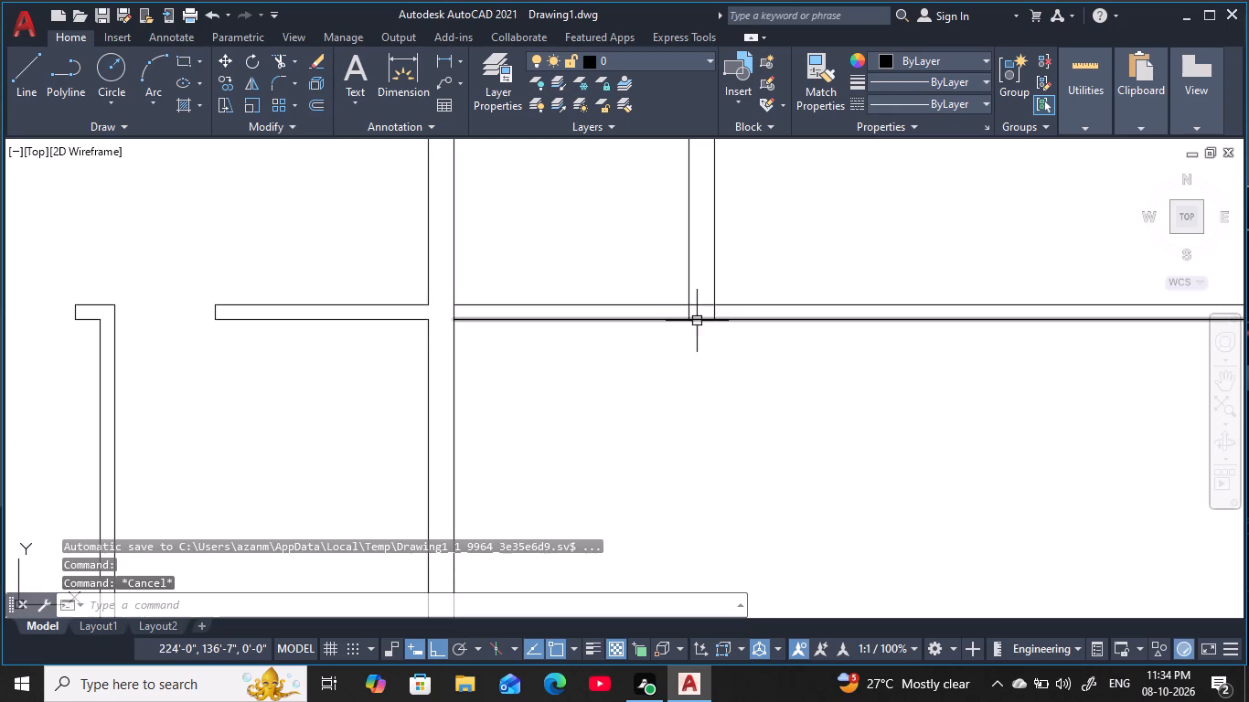
# Extend both lines of the new vertical wall down from the lower horizontal partition to the bottom exterior wall.
pyautogui.press('e')
pyautogui.press('x')
pyautogui.press('space')
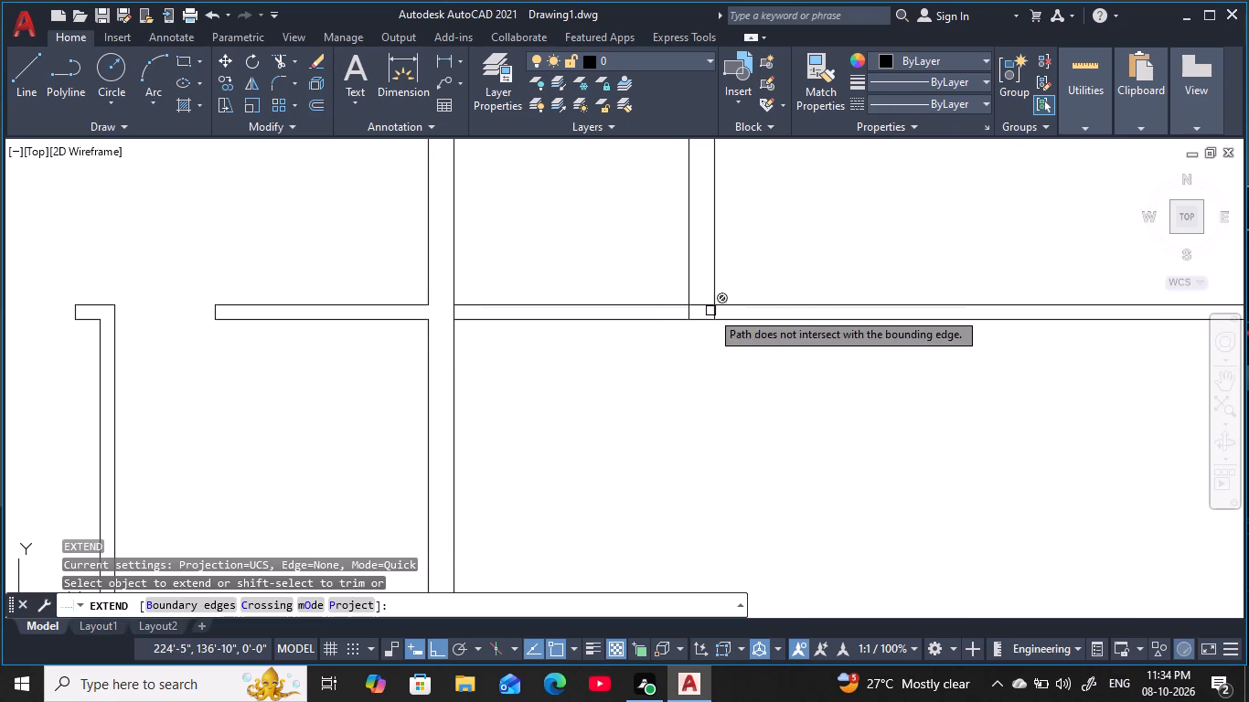
pyautogui.scroll(-2, 718, 328)
pyautogui.moveTo(718, 328); pyautogui.dragTo(717, 342, button='middle')
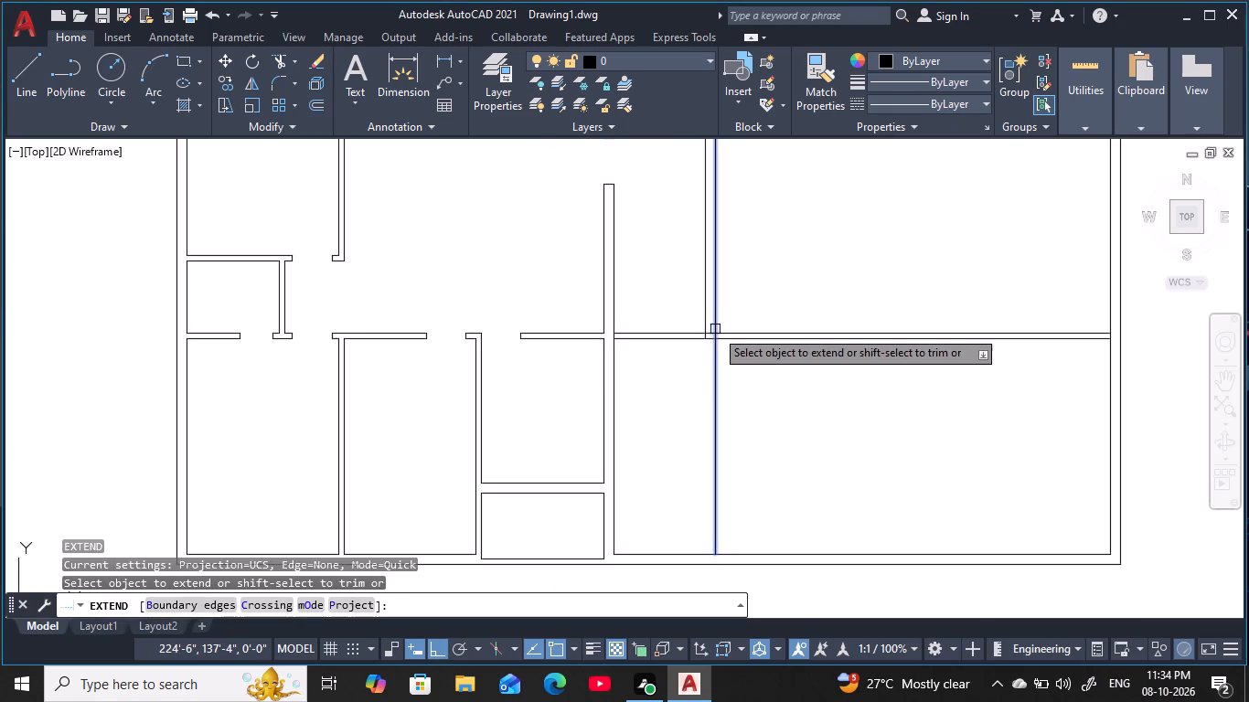
pyautogui.click(715, 329)
pyautogui.click(702, 327)
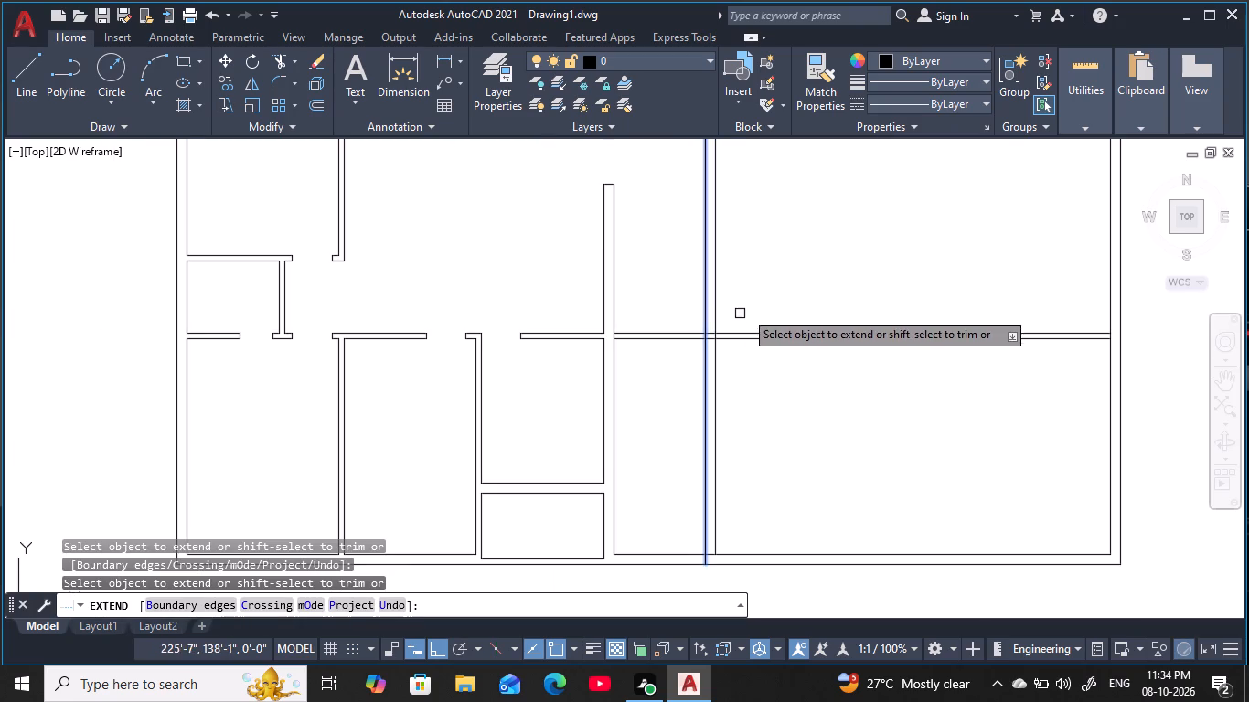
pyautogui.moveTo(759, 300); pyautogui.dragTo(678, 378, button='middle')
pyautogui.scroll(-1, 678, 350)
pyautogui.moveTo(669, 320); pyautogui.dragTo(667, 377, button='middle')
pyautogui.press('Escape')
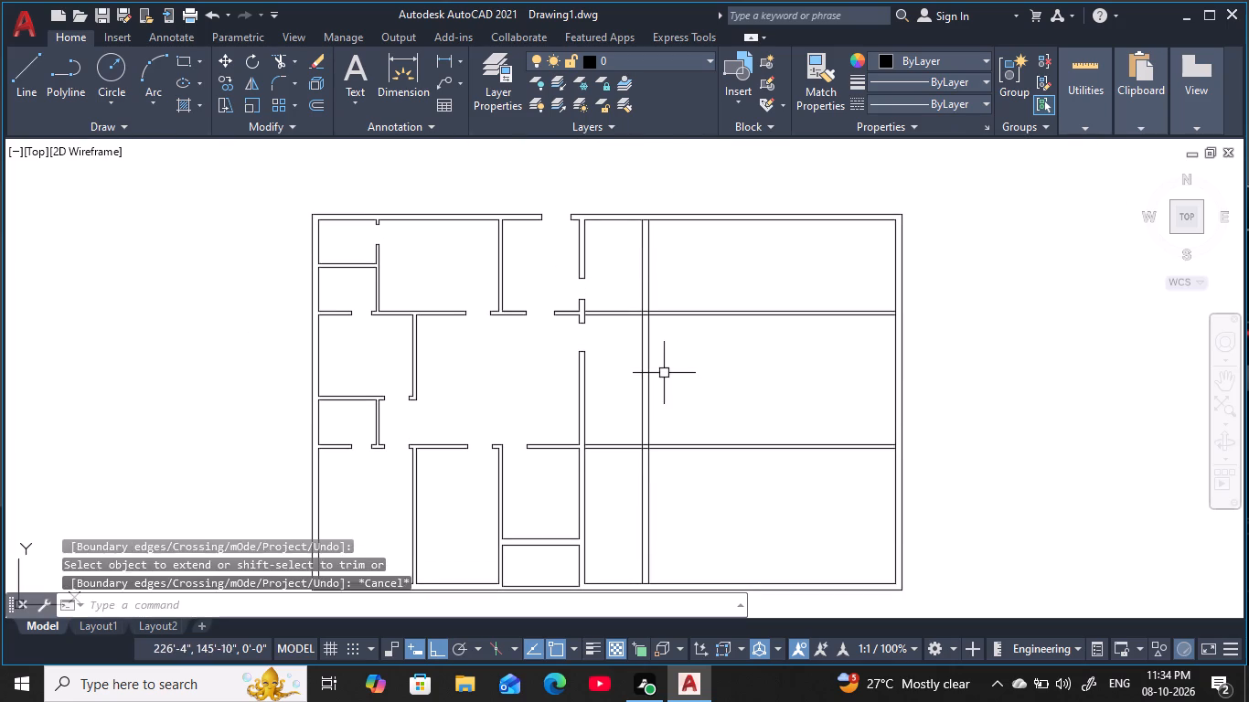
pyautogui.press('Escape')
pyautogui.press('Escape')
pyautogui.press('Escape')
pyautogui.press('Escape')
pyautogui.press('Escape')
pyautogui.press('Escape')
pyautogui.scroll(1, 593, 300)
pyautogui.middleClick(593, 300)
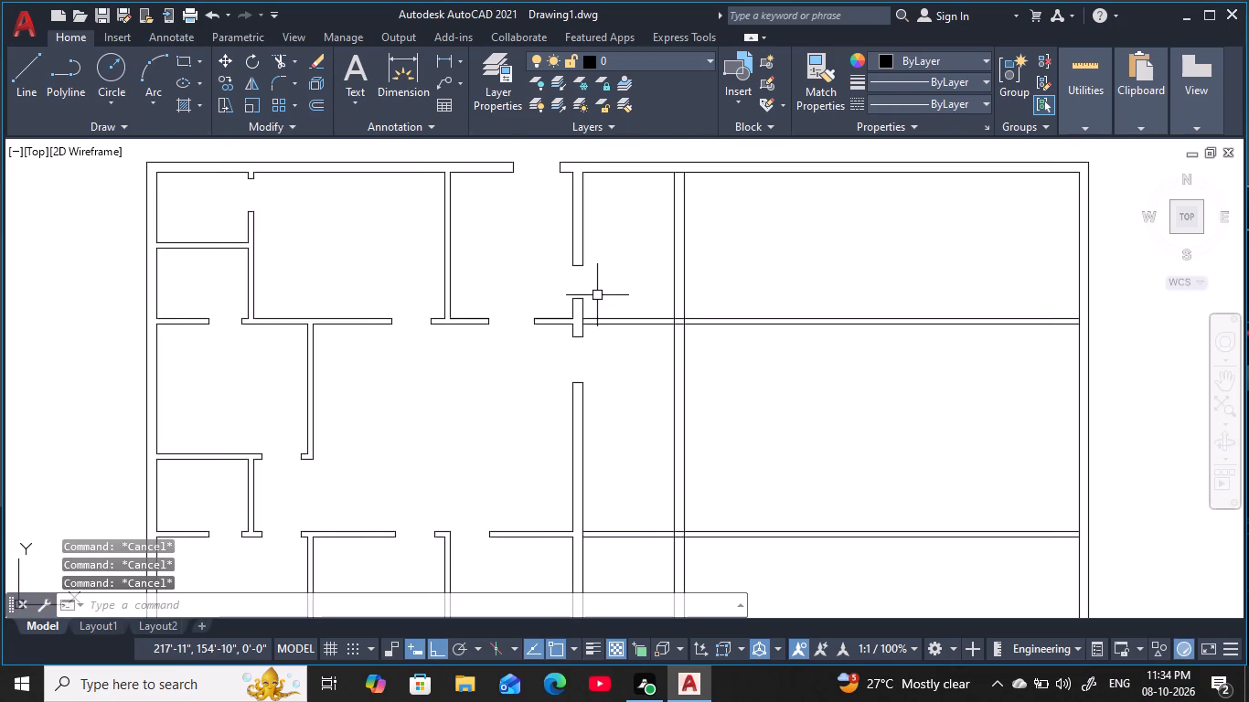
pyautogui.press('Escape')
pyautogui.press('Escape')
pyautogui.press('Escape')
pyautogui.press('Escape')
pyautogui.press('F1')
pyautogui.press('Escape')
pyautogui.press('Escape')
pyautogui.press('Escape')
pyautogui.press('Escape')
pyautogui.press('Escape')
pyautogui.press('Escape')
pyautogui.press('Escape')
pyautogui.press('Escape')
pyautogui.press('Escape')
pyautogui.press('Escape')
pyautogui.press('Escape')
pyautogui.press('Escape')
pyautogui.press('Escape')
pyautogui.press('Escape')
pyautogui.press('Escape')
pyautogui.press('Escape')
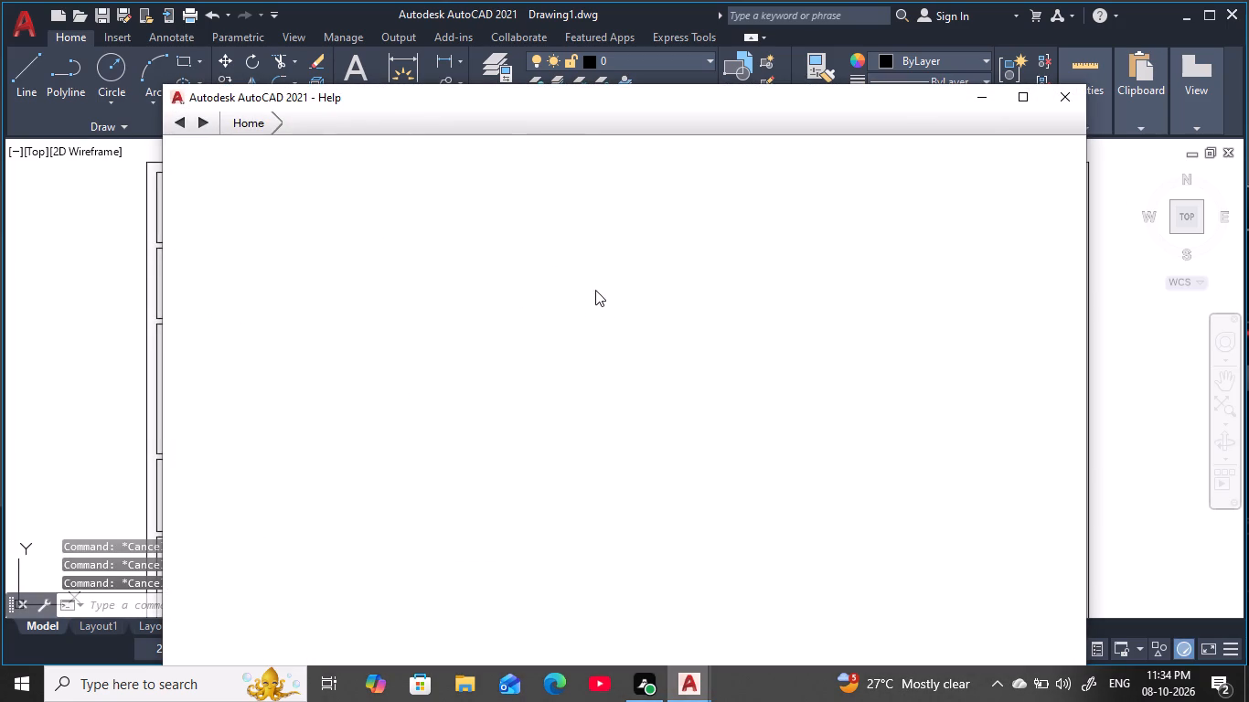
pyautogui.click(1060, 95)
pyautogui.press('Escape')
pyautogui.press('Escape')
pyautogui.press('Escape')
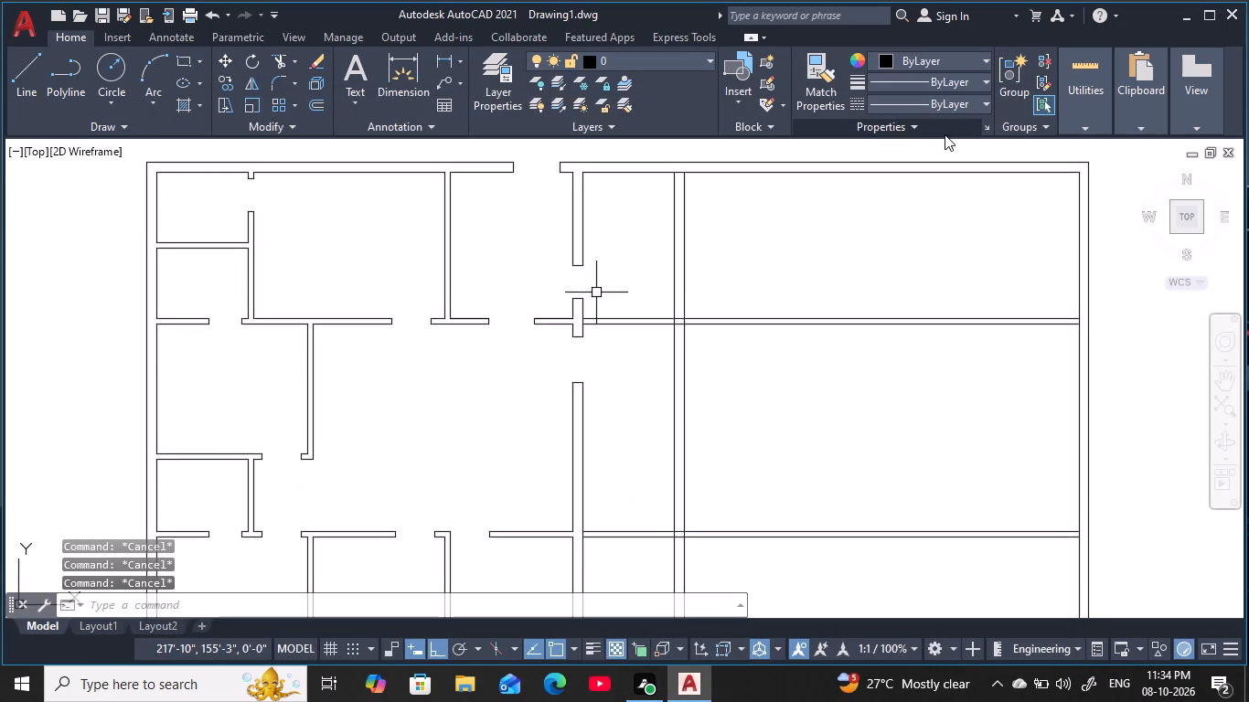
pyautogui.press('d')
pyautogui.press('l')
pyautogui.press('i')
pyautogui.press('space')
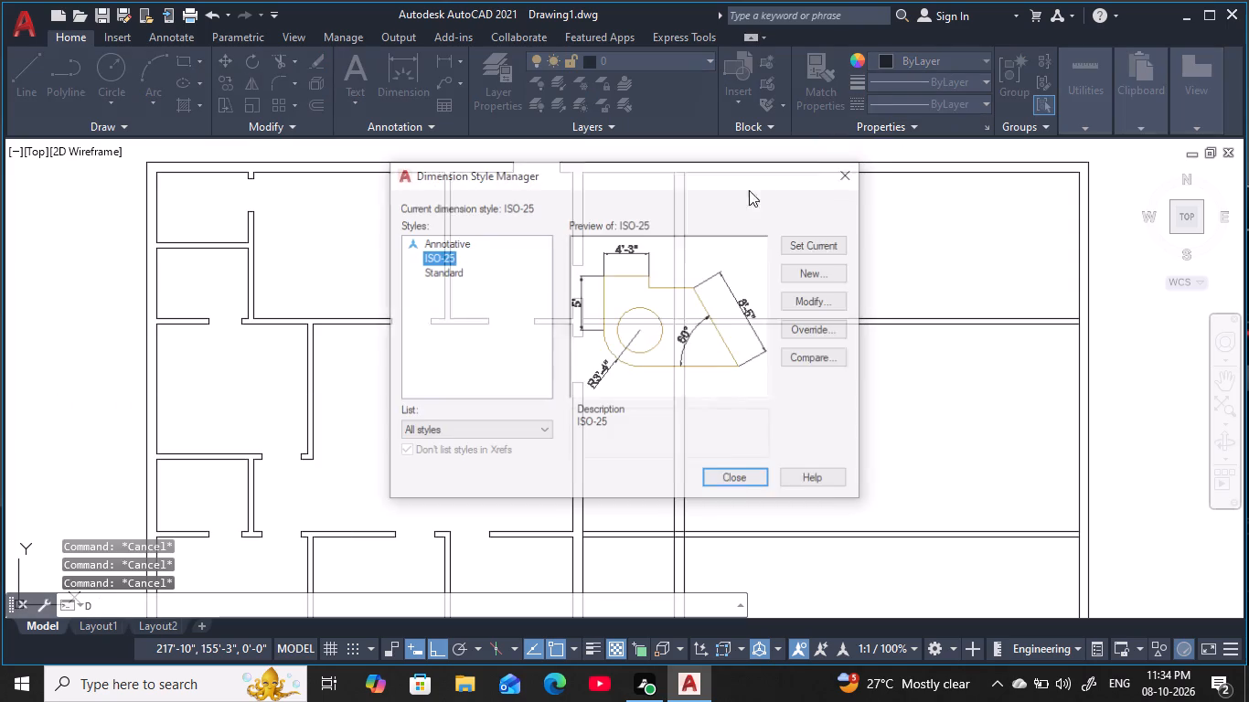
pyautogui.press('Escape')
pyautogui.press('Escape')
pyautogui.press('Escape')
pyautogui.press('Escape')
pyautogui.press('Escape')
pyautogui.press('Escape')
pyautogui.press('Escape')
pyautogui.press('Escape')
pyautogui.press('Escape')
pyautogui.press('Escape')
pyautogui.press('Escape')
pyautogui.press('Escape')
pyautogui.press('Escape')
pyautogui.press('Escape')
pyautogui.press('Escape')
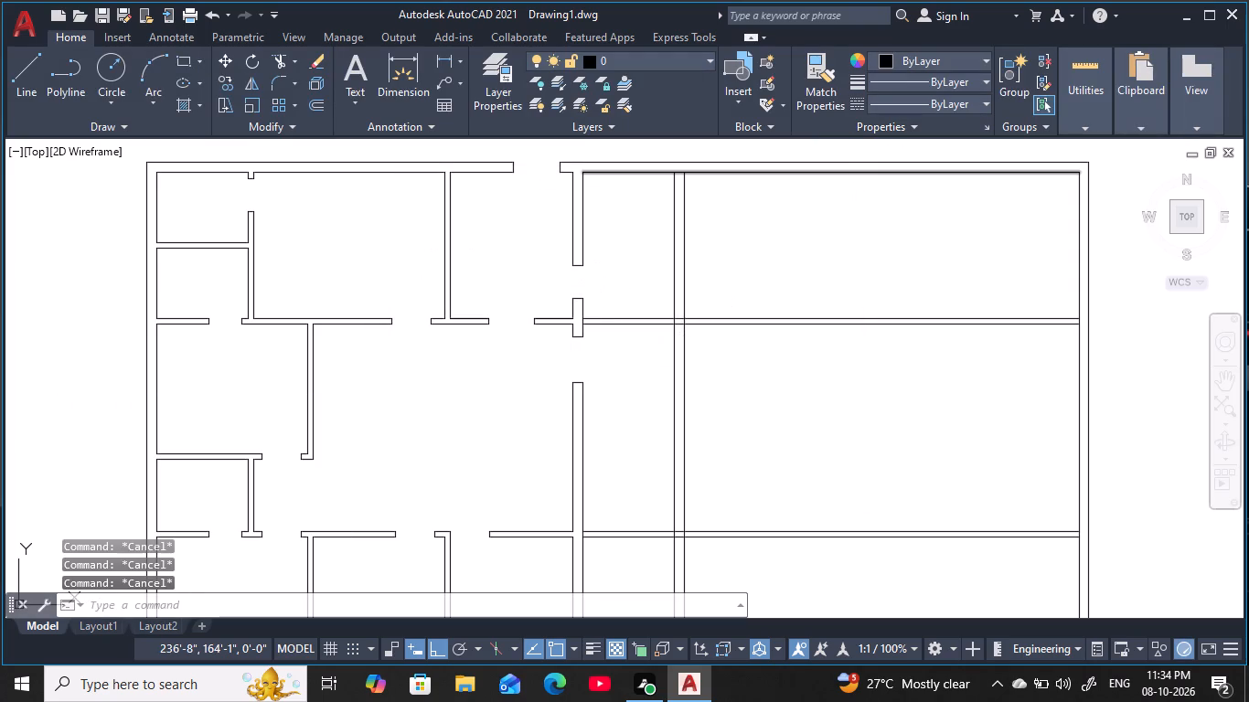
# Measure the thick interior wall's top segment from the top exterior wall's inner line to the first door opening.
pyautogui.press('d')
pyautogui.press('l')
pyautogui.press('i')
pyautogui.press('space')
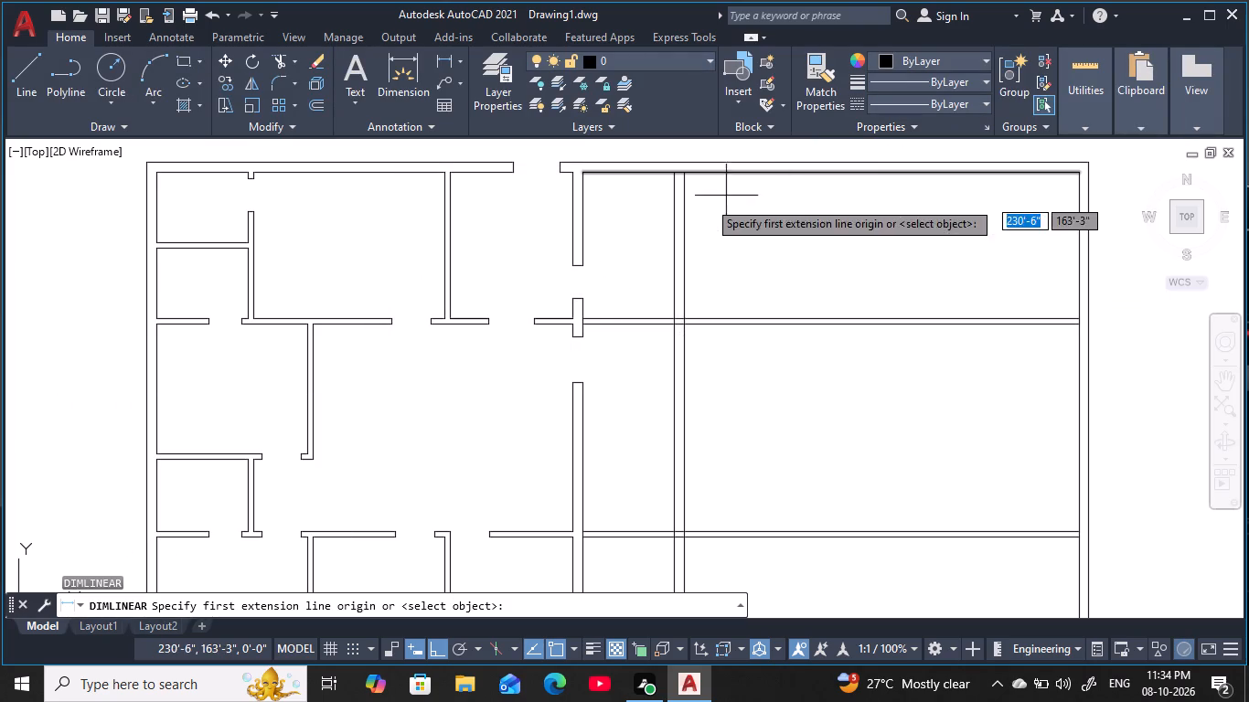
pyautogui.scroll(4, 603, 198)
pyautogui.moveTo(604, 207); pyautogui.dragTo(603, 256, button='middle')
pyautogui.scroll(-2, 603, 256)
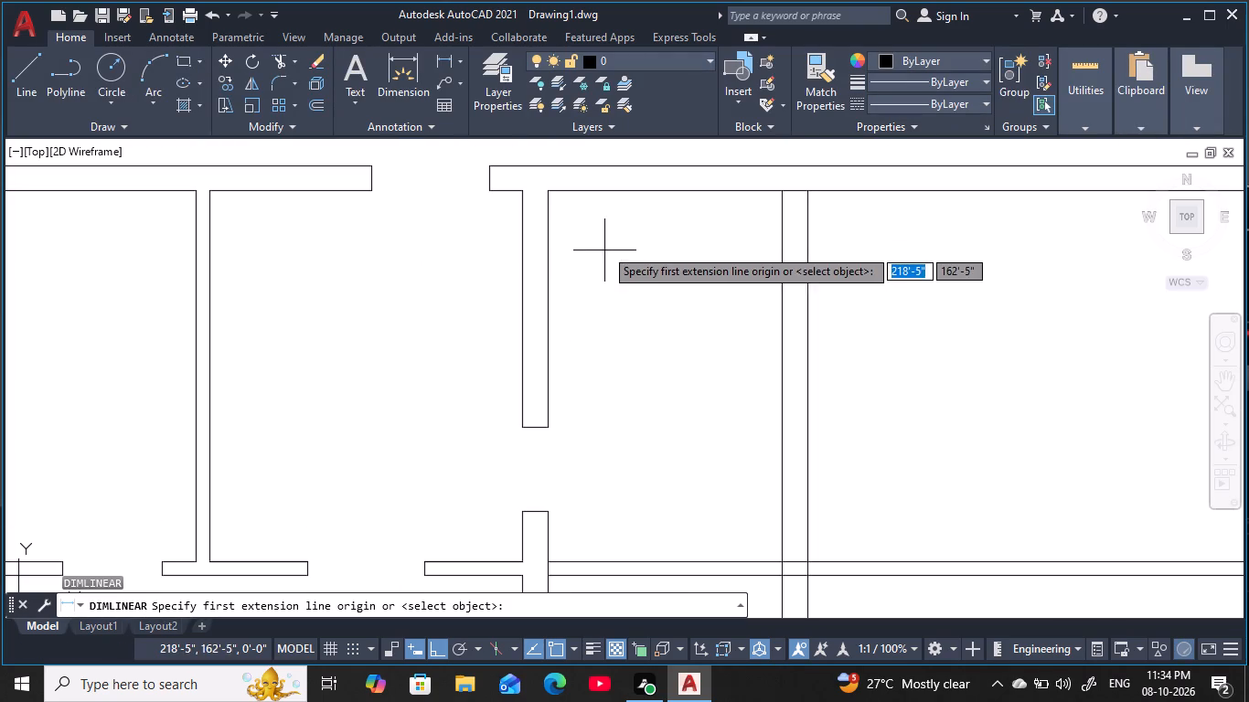
pyautogui.click(578, 197)
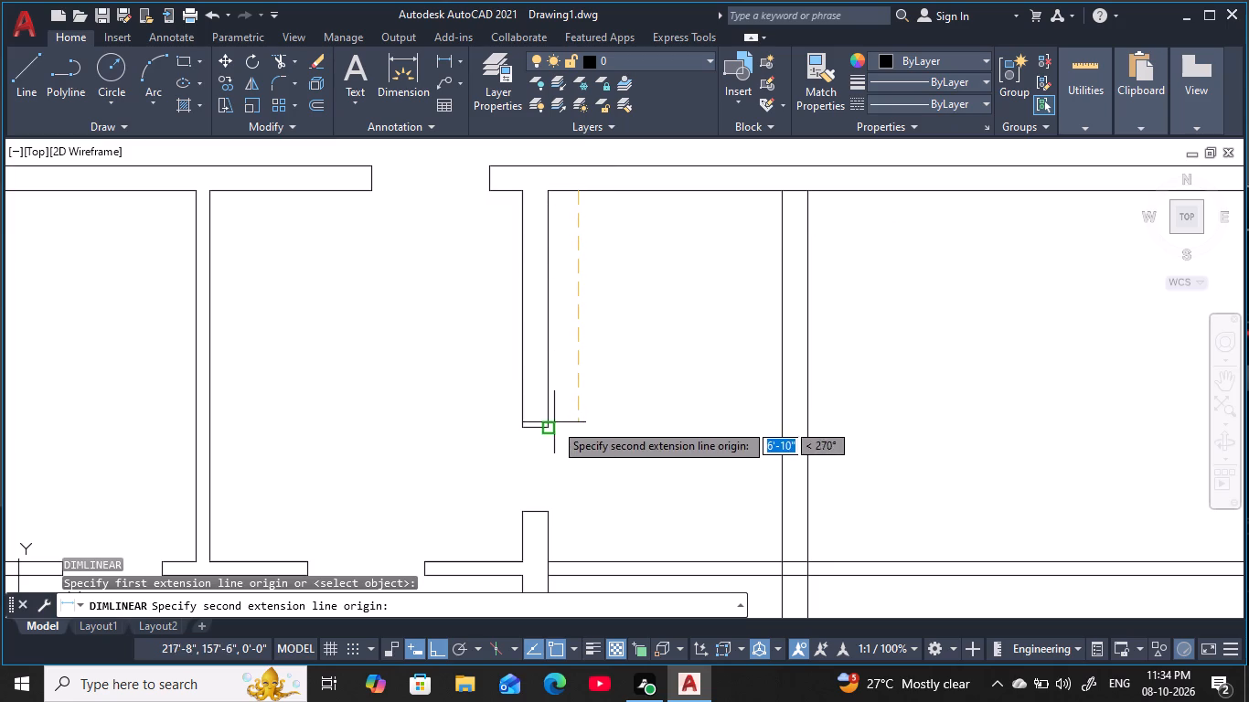
pyautogui.click(553, 426)
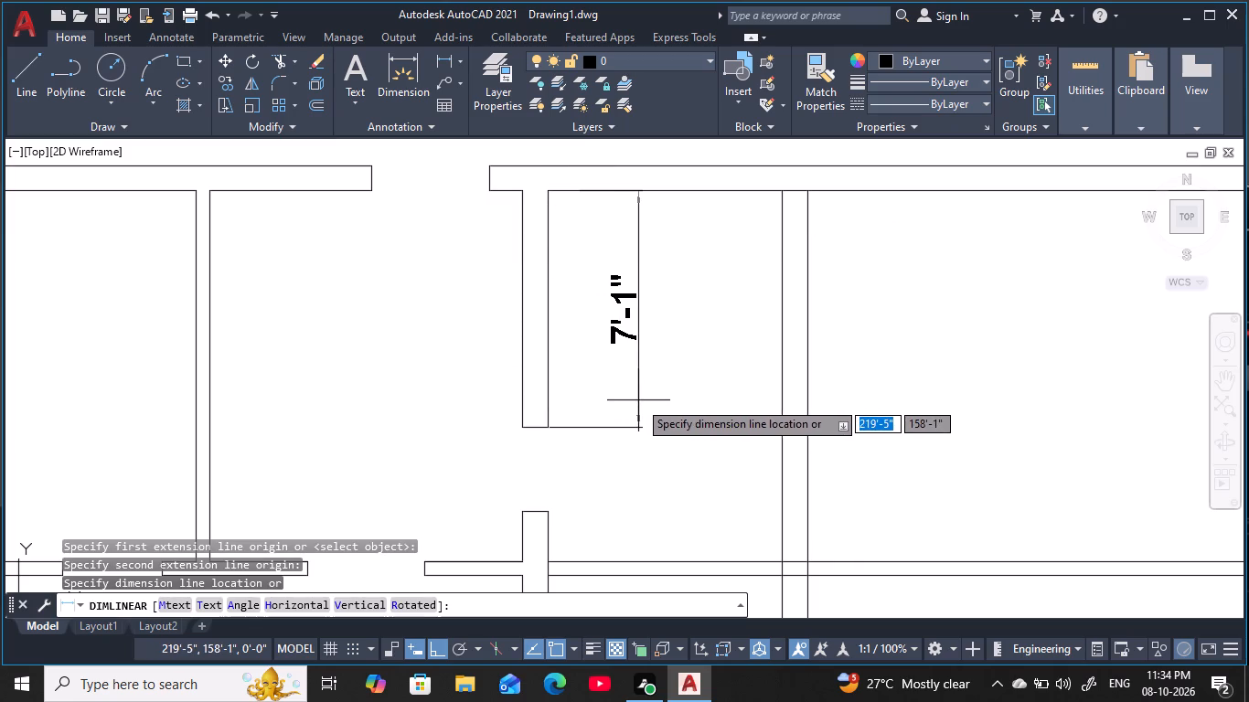
pyautogui.press('Escape')
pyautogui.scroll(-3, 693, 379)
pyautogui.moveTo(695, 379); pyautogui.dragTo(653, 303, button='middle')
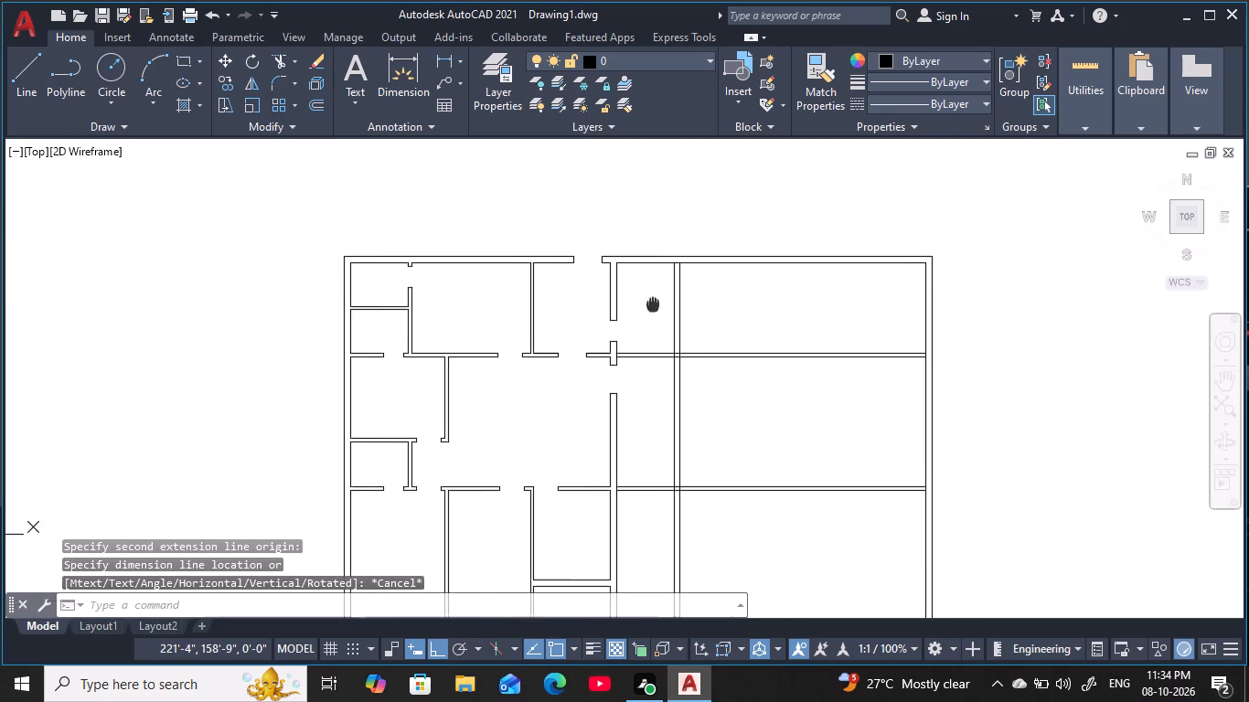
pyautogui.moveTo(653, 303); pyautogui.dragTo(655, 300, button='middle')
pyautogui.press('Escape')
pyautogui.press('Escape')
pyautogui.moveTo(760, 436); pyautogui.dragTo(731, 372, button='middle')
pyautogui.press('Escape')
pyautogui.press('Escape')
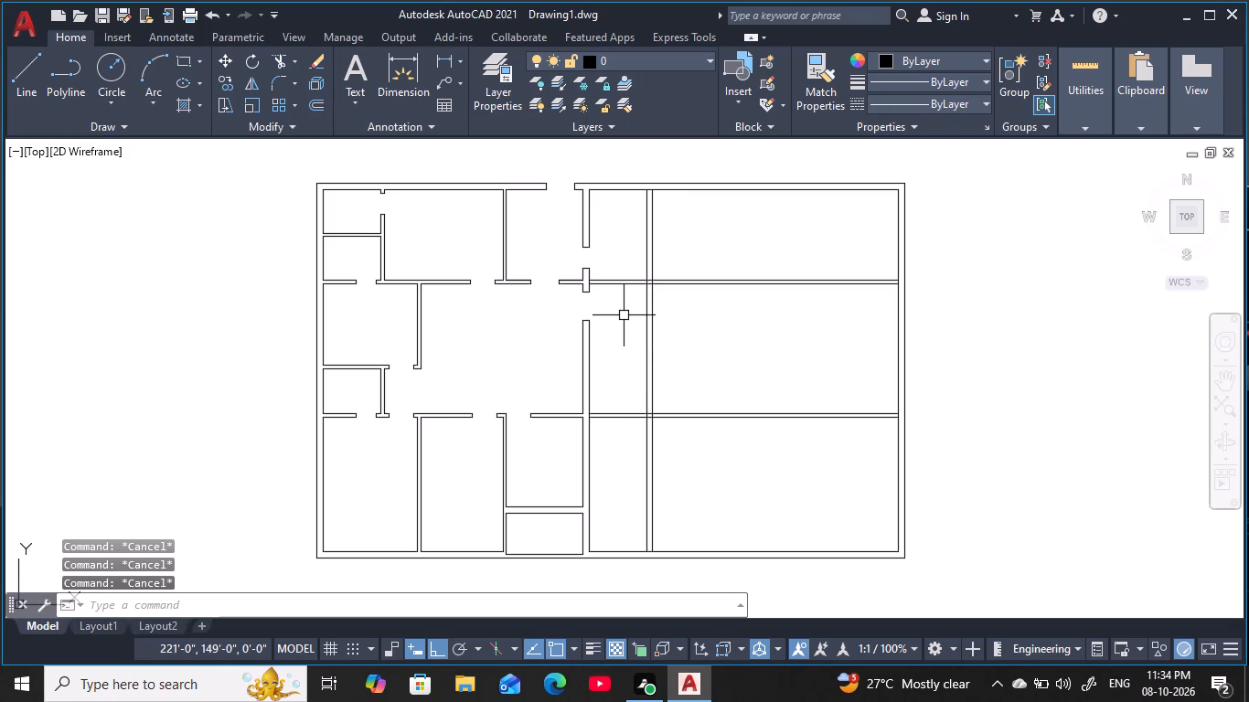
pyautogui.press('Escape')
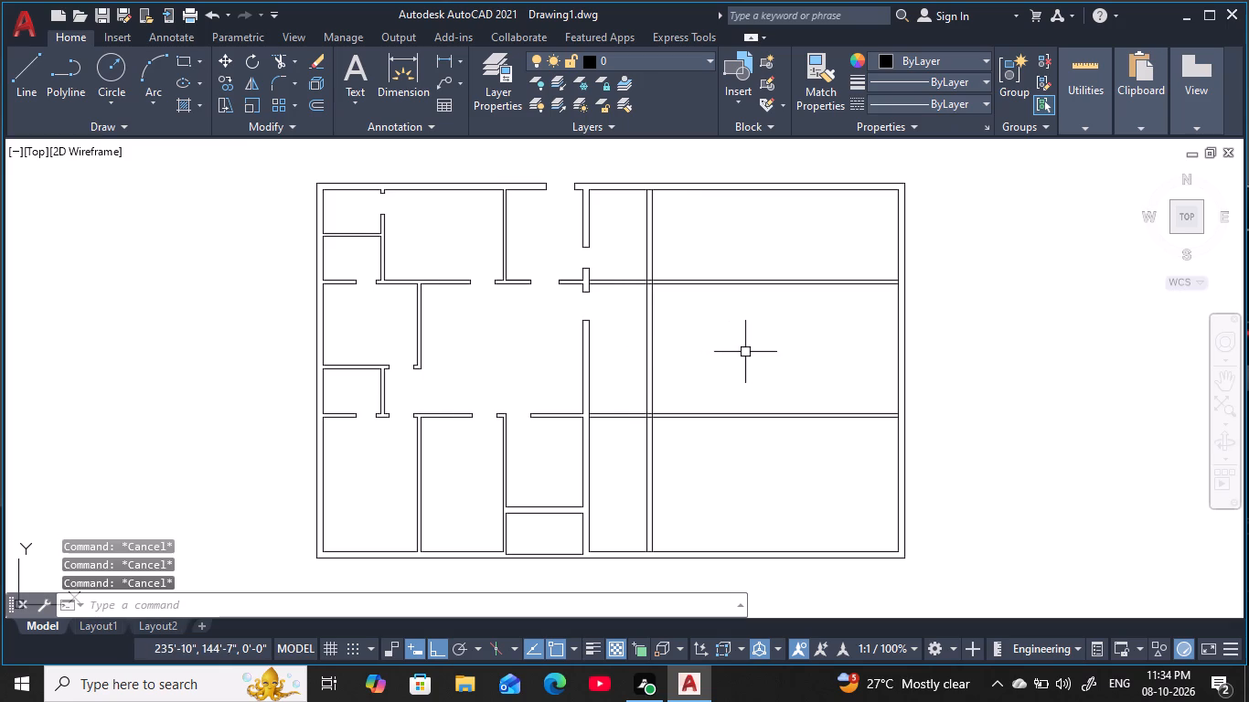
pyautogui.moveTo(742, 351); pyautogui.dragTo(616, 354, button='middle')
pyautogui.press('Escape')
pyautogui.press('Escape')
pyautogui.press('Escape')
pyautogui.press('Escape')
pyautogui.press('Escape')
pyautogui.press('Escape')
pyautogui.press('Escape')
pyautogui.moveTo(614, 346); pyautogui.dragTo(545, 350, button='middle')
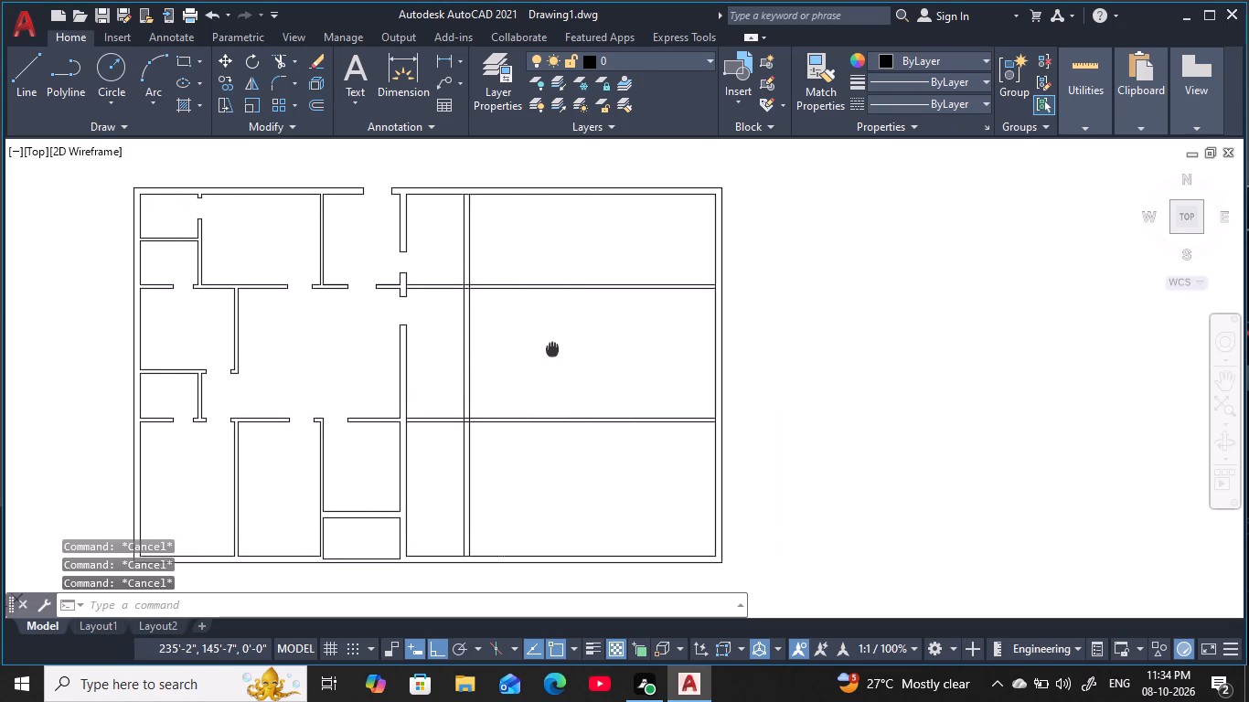
# Offset the right-hand line of the new 9-inch vertical wall 10'6" to the right, toward the right exterior wall.
pyautogui.moveTo(545, 350); pyautogui.dragTo(531, 375, button='middle')
pyautogui.moveTo(530, 358); pyautogui.dragTo(553, 439, button='middle')
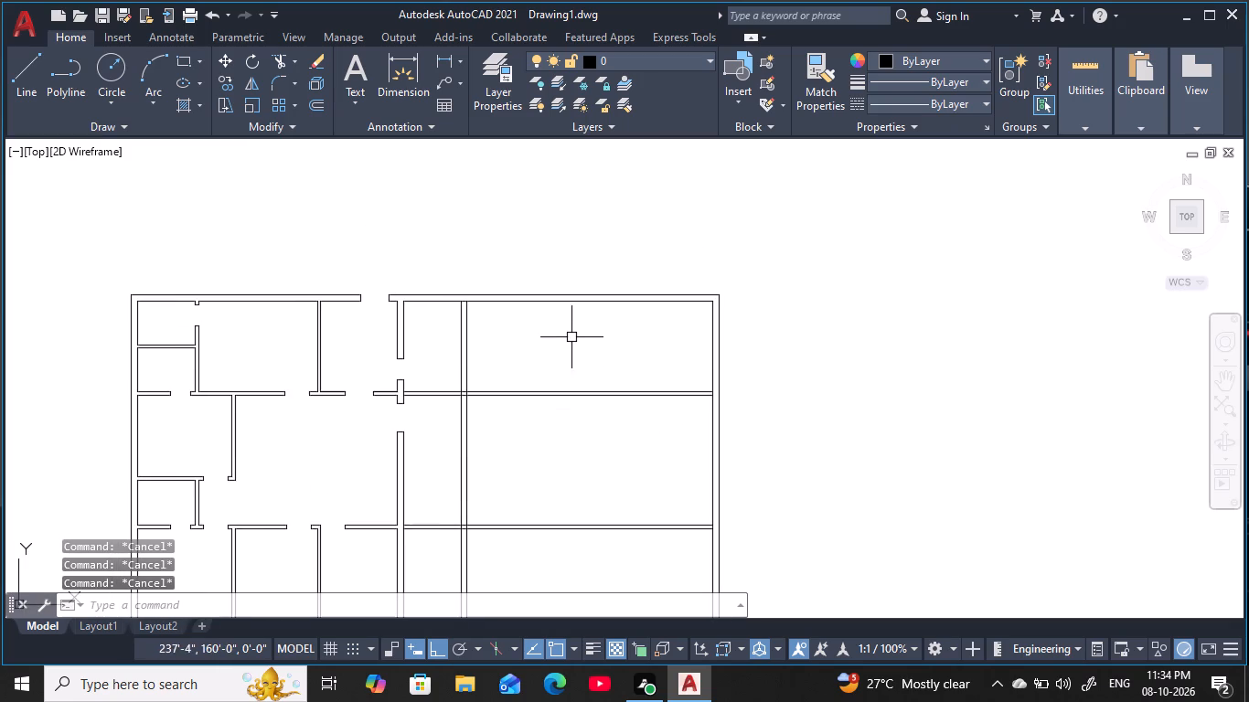
pyautogui.press('Escape')
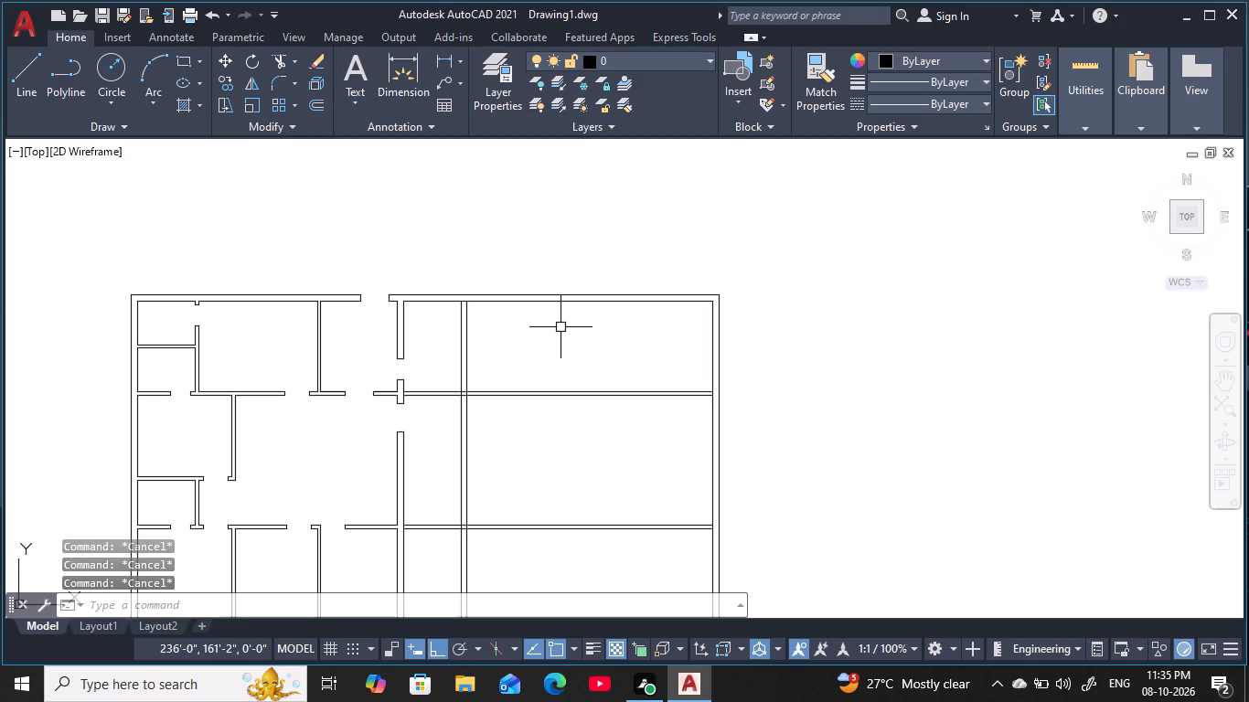
pyautogui.press('Escape')
pyautogui.press('Escape')
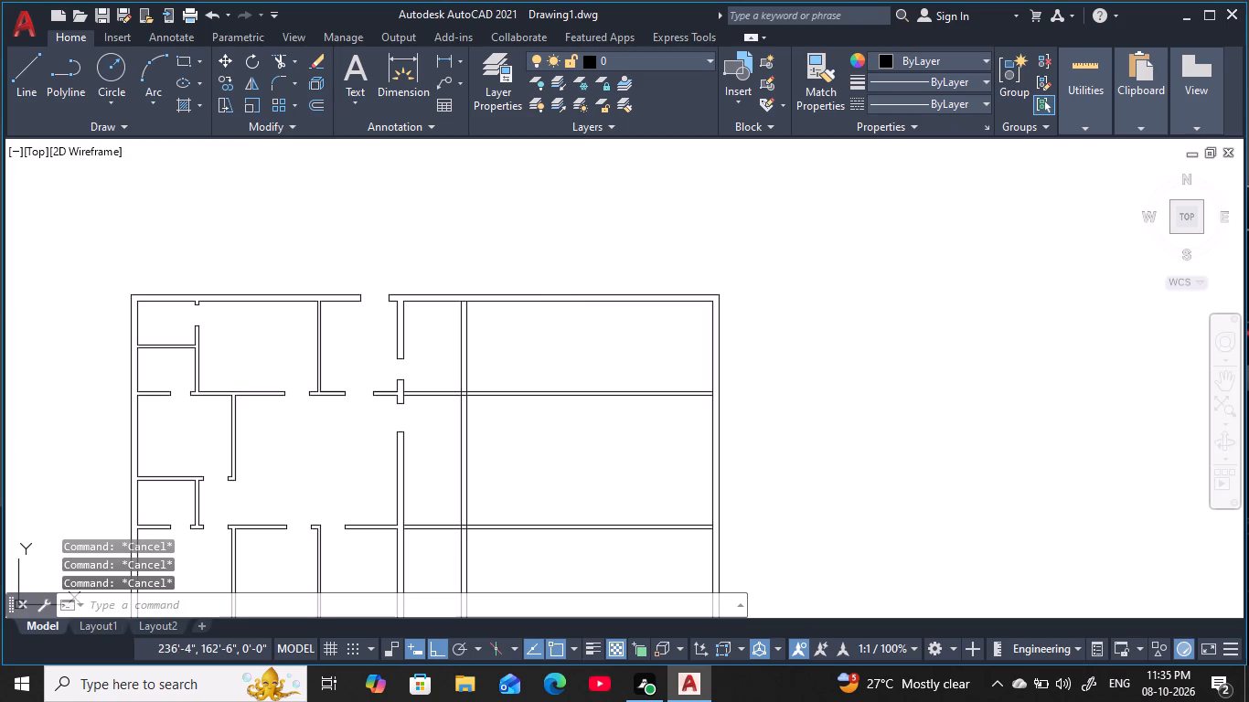
pyautogui.press('Escape')
pyautogui.scroll(1, 514, 362)
pyautogui.middleClick(514, 362)
pyautogui.press('Escape')
pyautogui.press('Escape')
pyautogui.press('Escape')
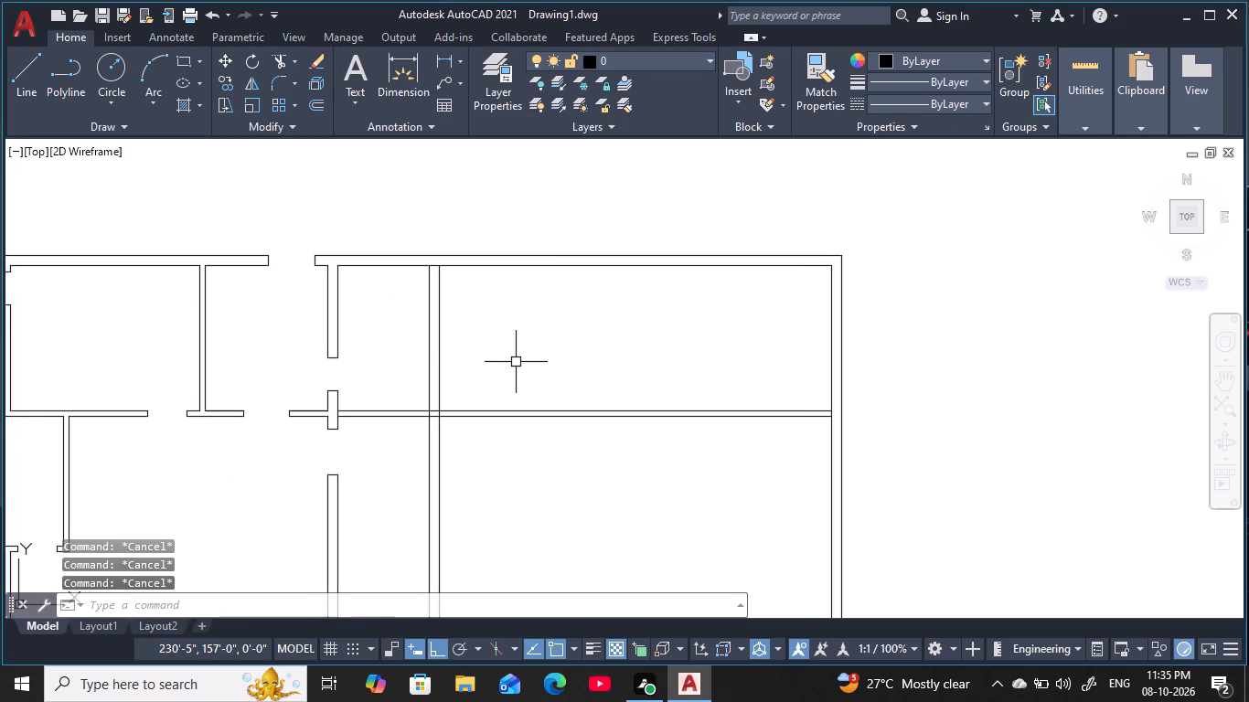
pyautogui.write('O')
pyautogui.press('space')
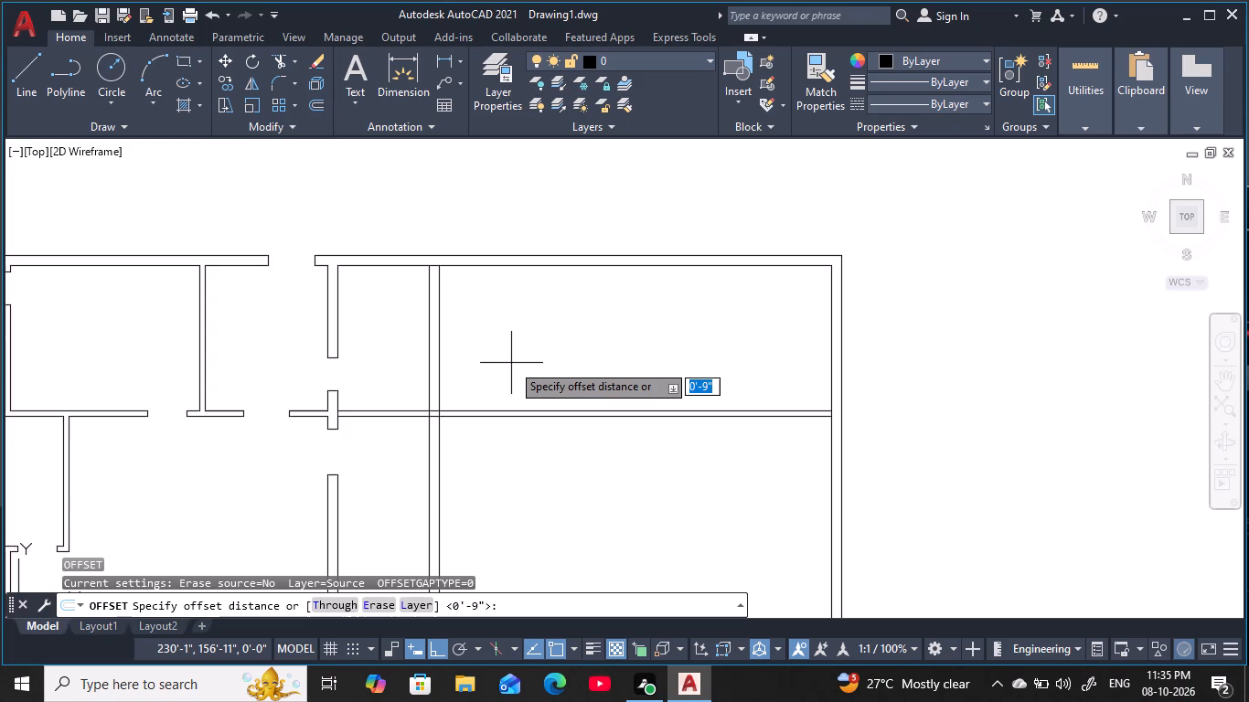
pyautogui.press('1')
pyautogui.press('0')
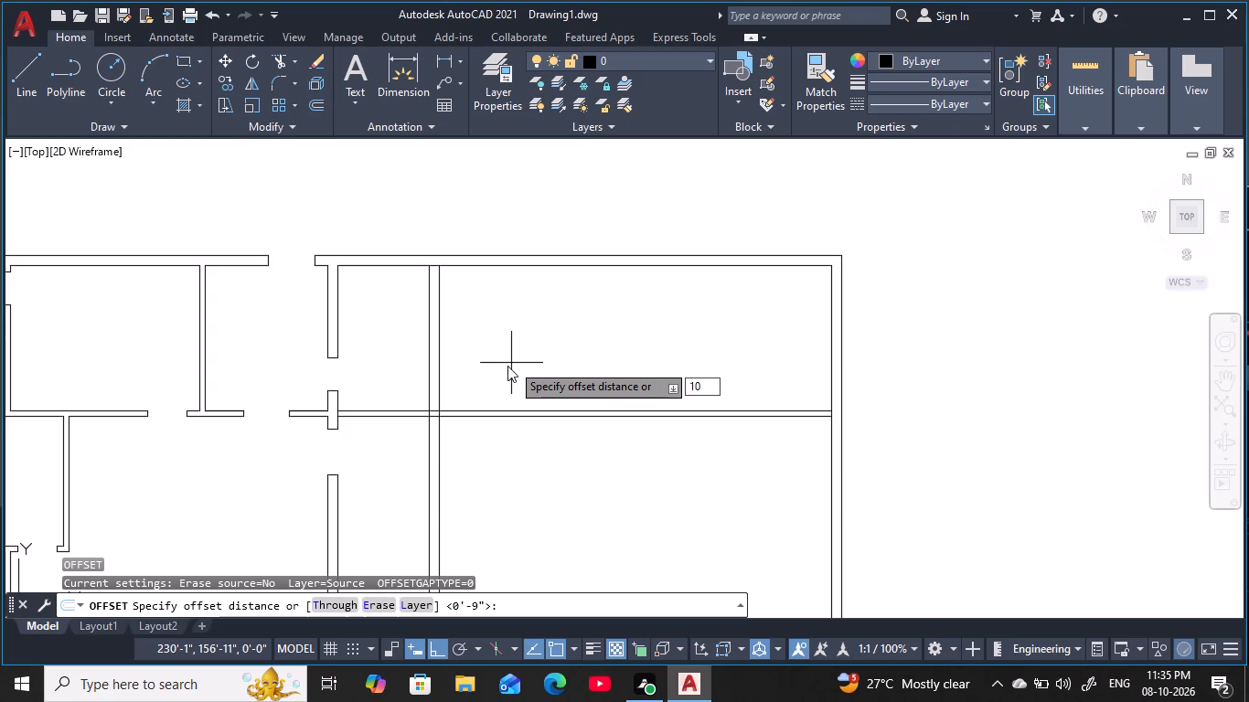
pyautogui.press("'")
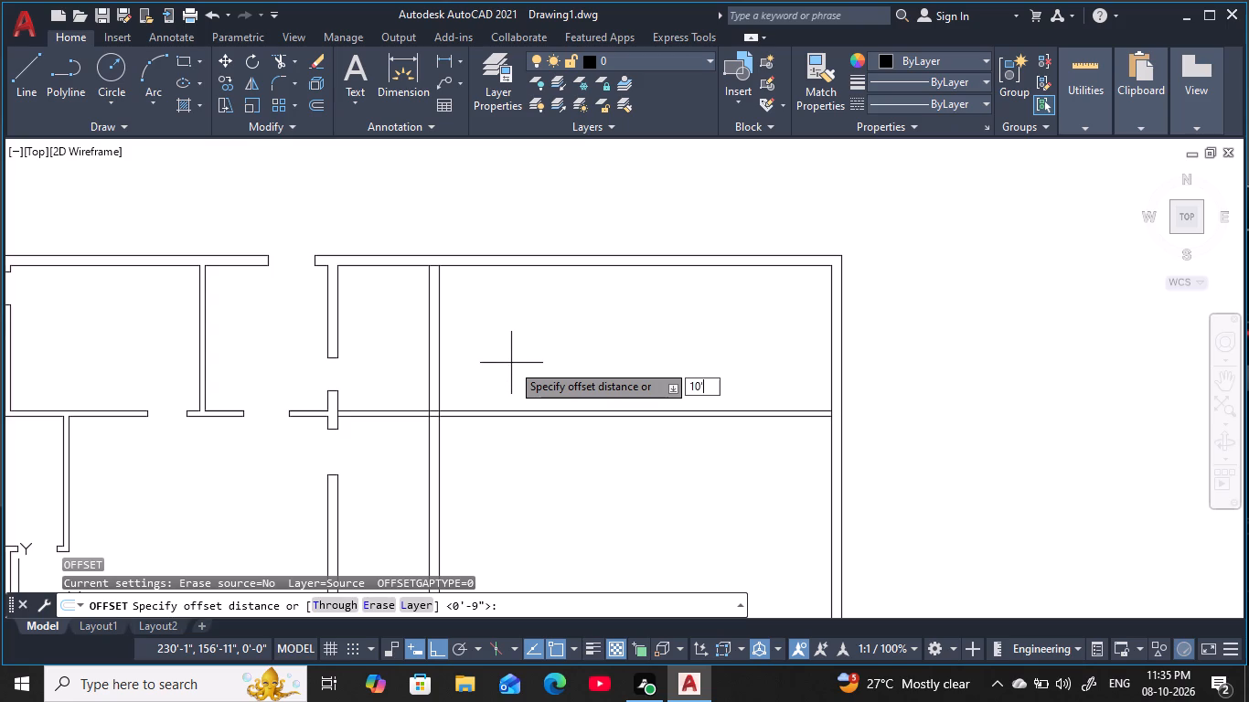
pyautogui.write('6')
pyautogui.press('space')
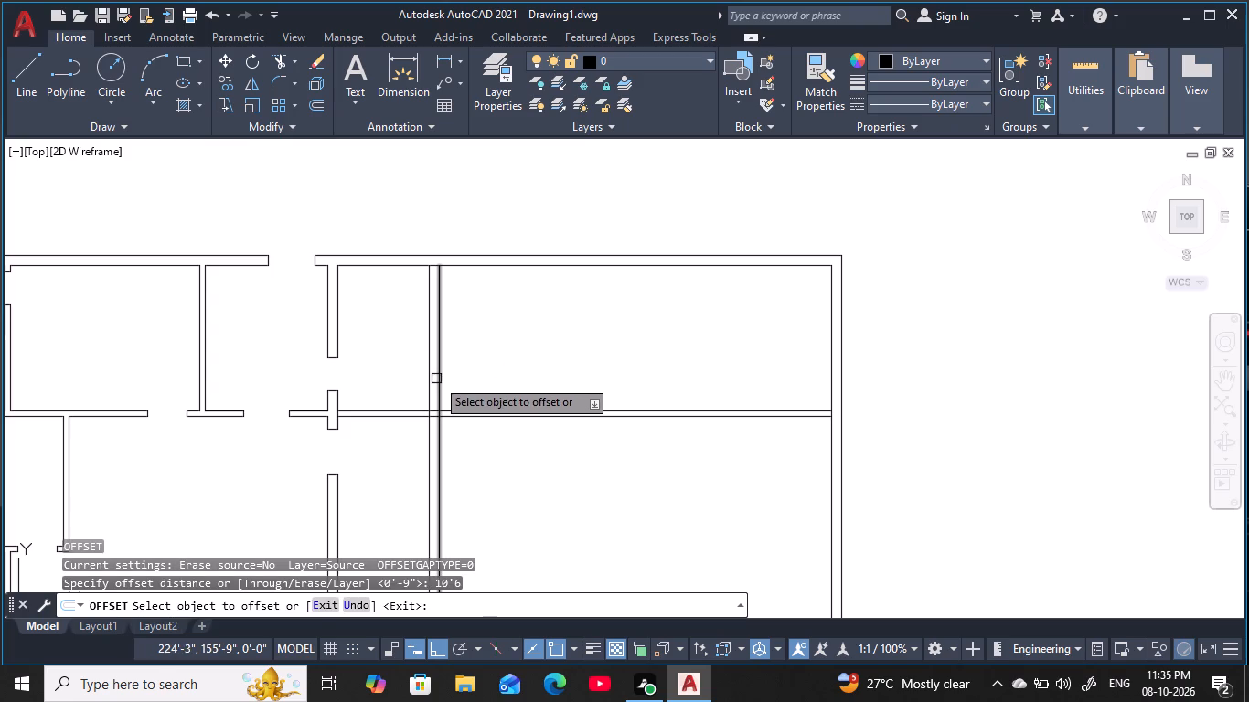
pyautogui.click(439, 378)
pyautogui.click(701, 364)
pyautogui.press('Escape')
pyautogui.press('Escape')
pyautogui.press('Escape')
pyautogui.press('Escape')
pyautogui.press('Escape')
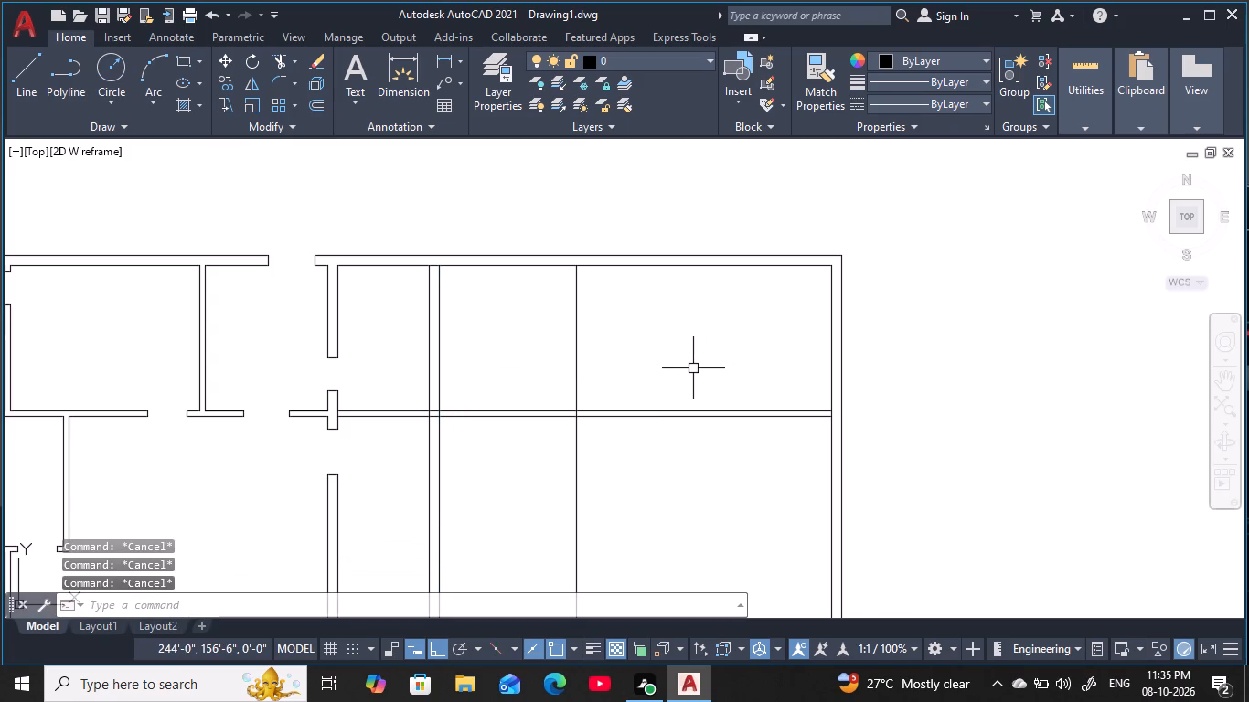
pyautogui.press('Escape')
# Offset the newly made vertical line 5" to the right to form a full-height partition in the right section.
pyautogui.press('o')
pyautogui.press('space')
pyautogui.press('6')
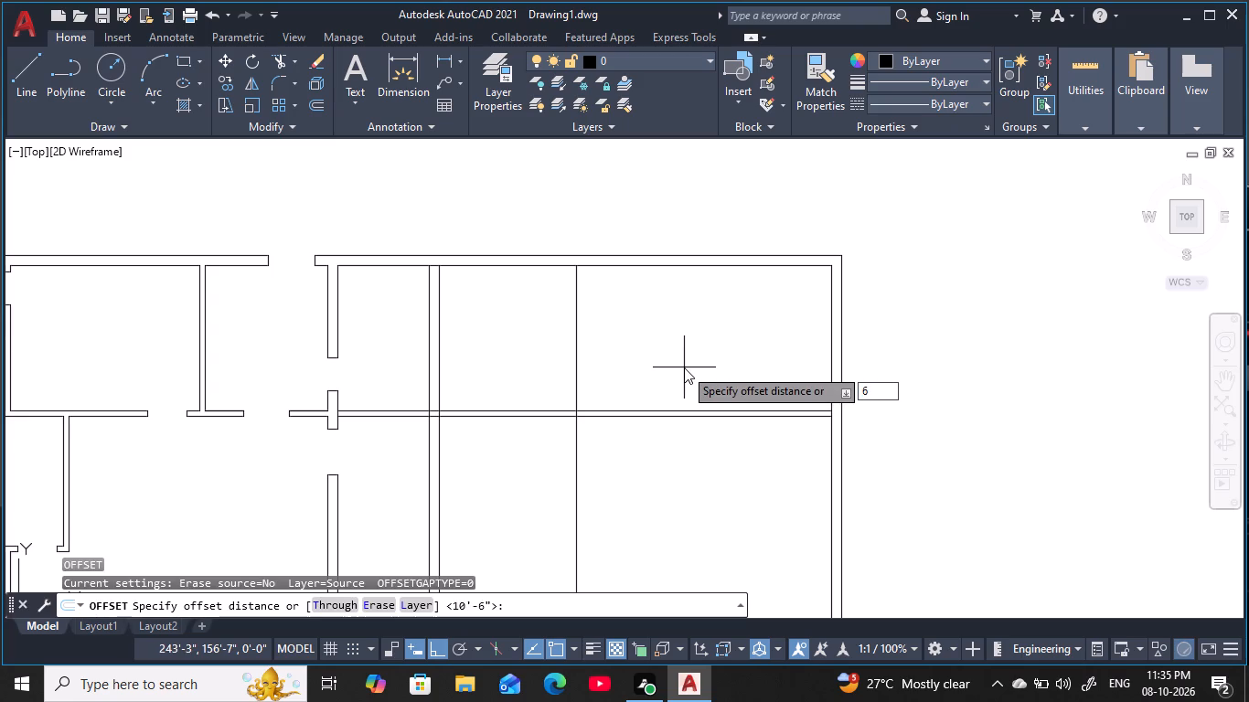
pyautogui.press('BackSpace')
pyautogui.press('5')
pyautogui.press('space')
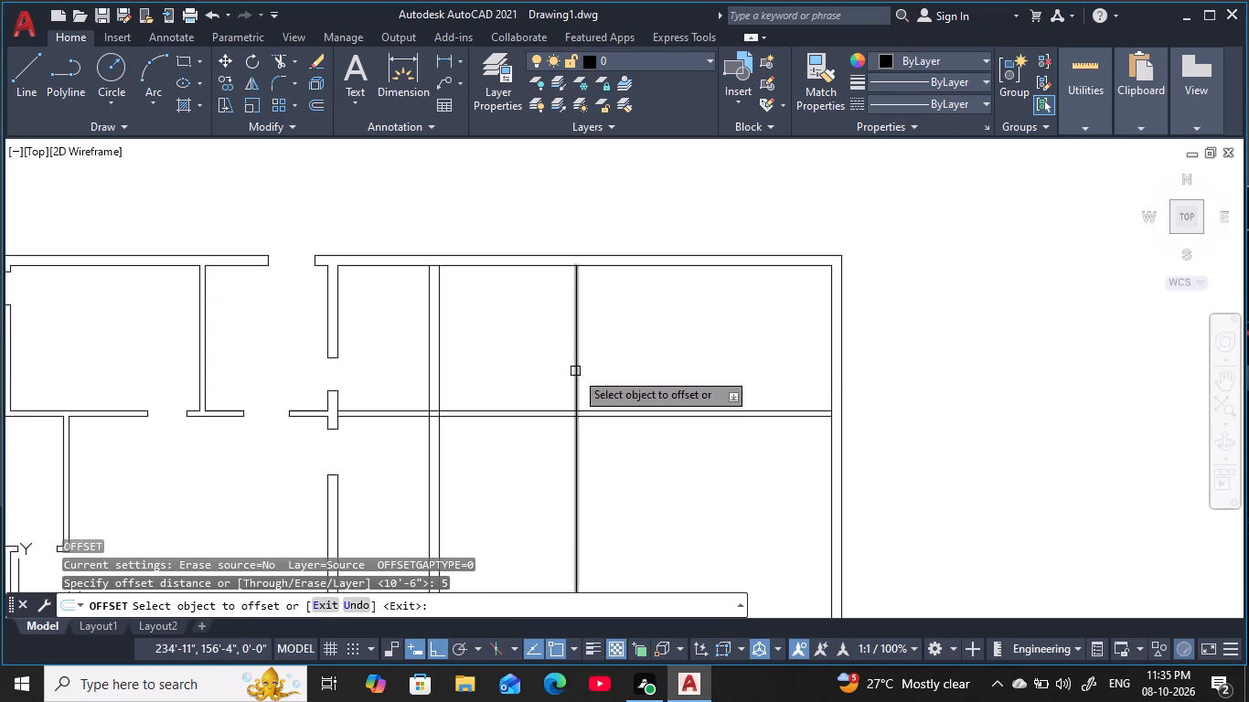
pyautogui.click(575, 373)
pyautogui.click(631, 363)
pyautogui.press('Escape')
pyautogui.press('Escape')
pyautogui.press('Escape')
pyautogui.press('Escape')
pyautogui.press('Escape')
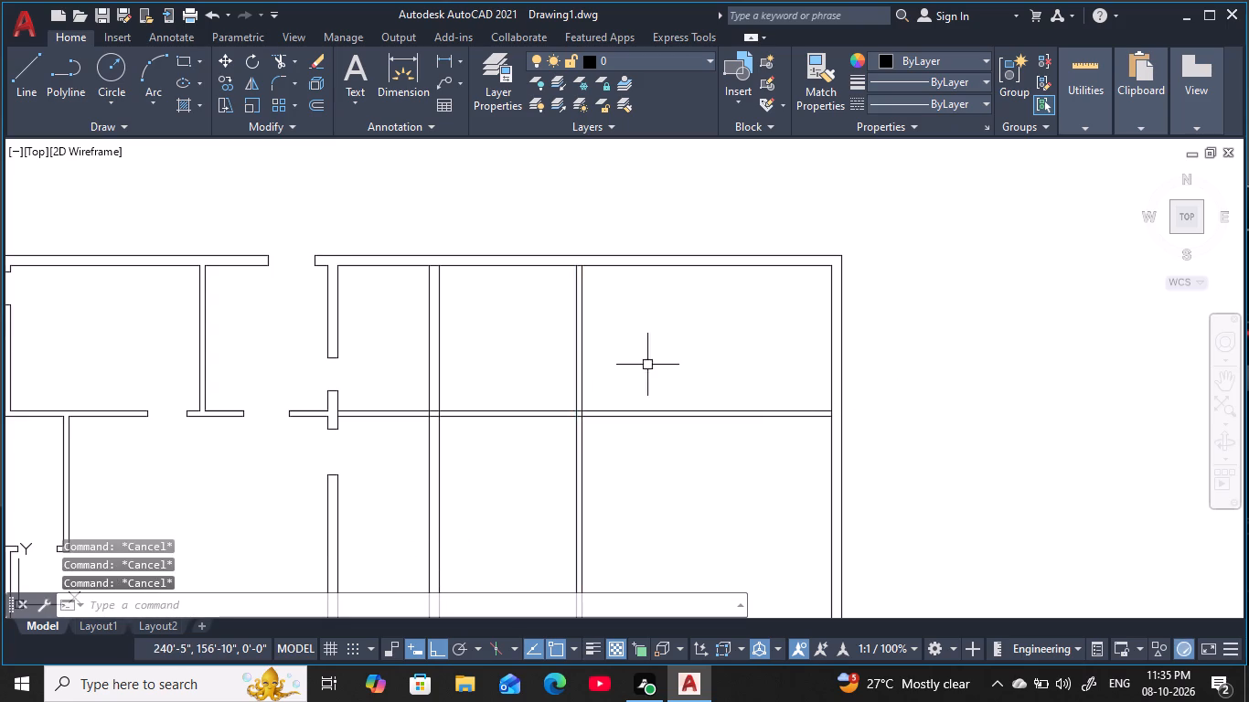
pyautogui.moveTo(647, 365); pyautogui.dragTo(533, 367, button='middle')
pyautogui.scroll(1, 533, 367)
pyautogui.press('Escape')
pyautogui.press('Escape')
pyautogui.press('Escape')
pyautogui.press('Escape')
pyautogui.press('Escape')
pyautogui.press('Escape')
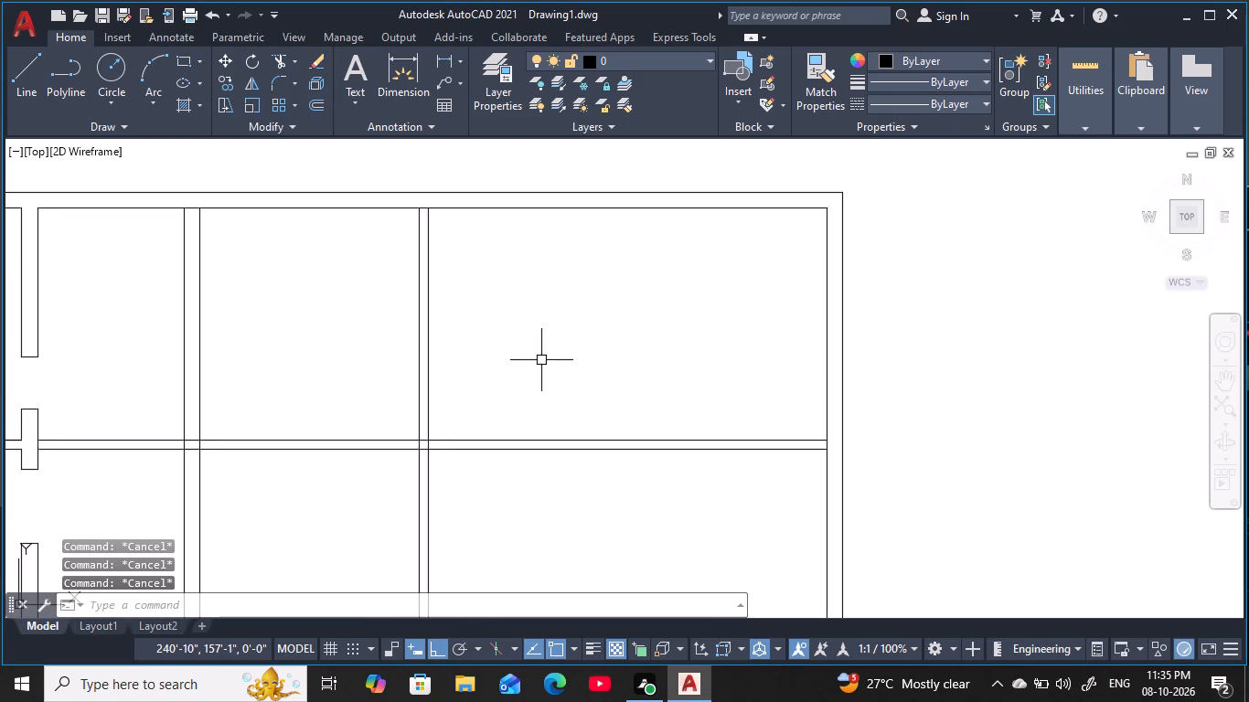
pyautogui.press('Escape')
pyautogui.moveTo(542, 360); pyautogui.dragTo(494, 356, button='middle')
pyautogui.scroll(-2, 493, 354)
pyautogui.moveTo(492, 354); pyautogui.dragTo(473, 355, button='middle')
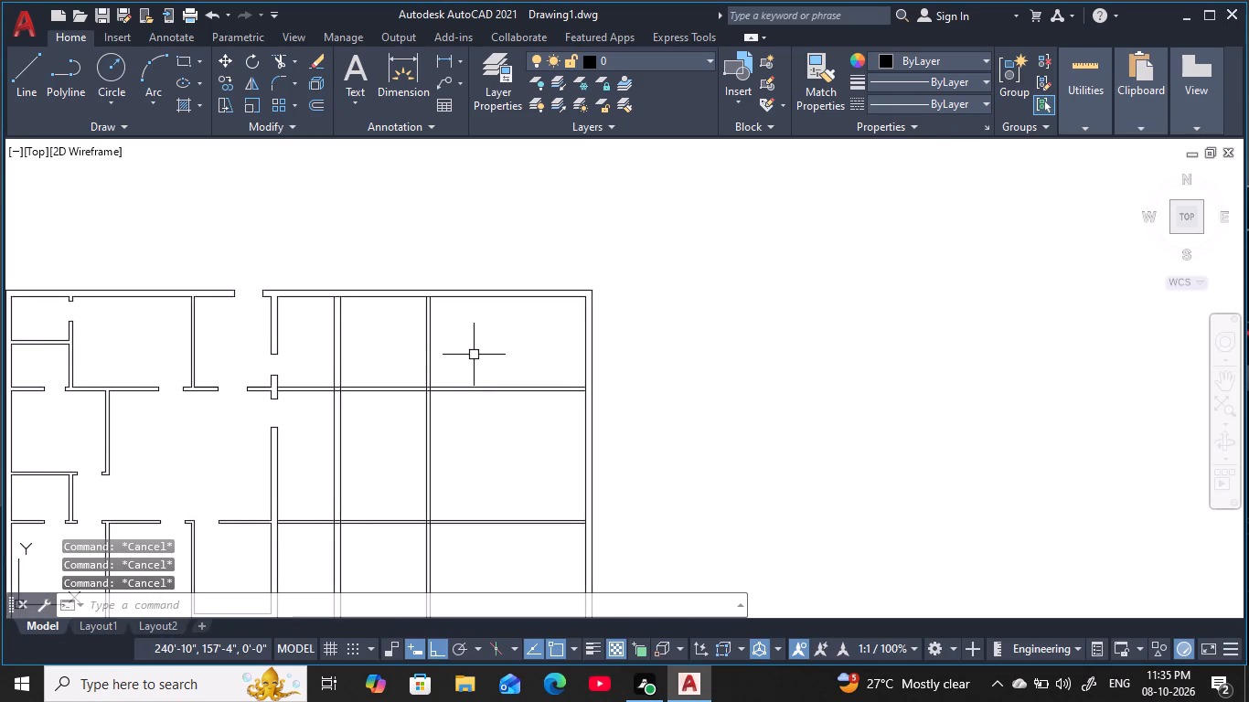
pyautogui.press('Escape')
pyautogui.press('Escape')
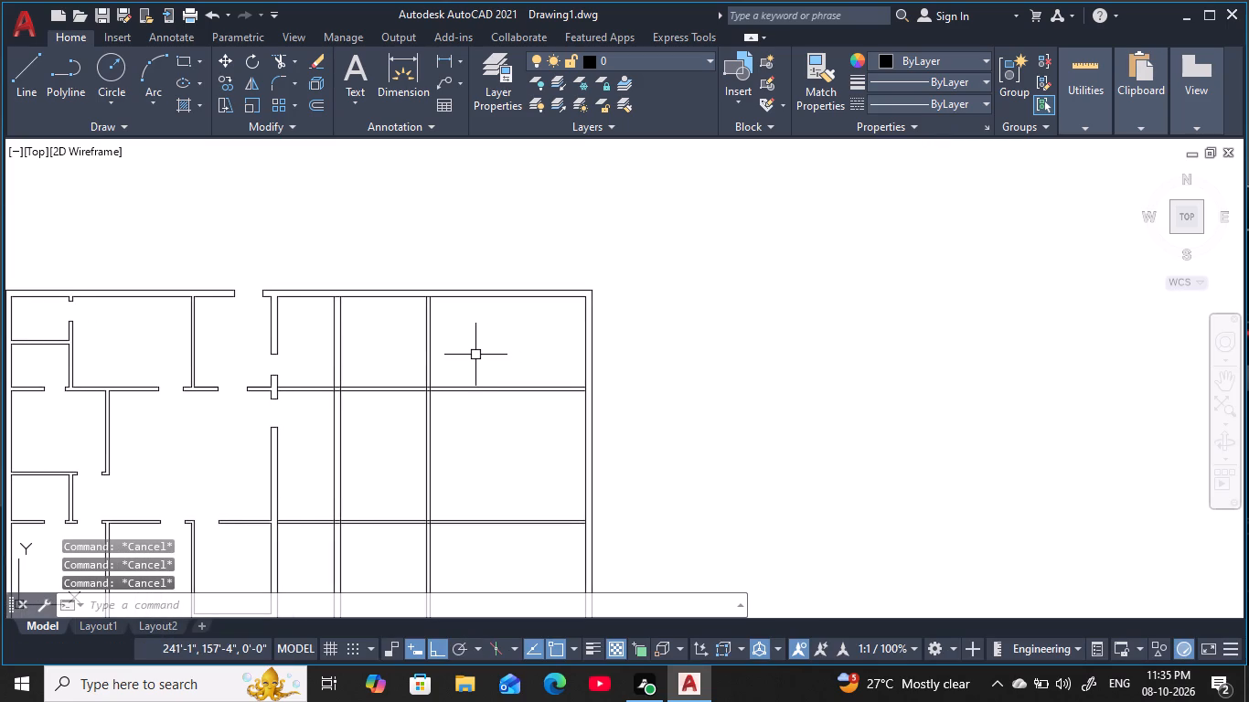
# Measure the horizontal distance from the 5" partition's right line to the right exterior wall's inner line.
pyautogui.press('Escape')
pyautogui.press('Escape')
pyautogui.press('Escape')
pyautogui.press('Escape')
pyautogui.write('DL')
pyautogui.press('i')
pyautogui.press('space')
pyautogui.scroll(2, 439, 355)
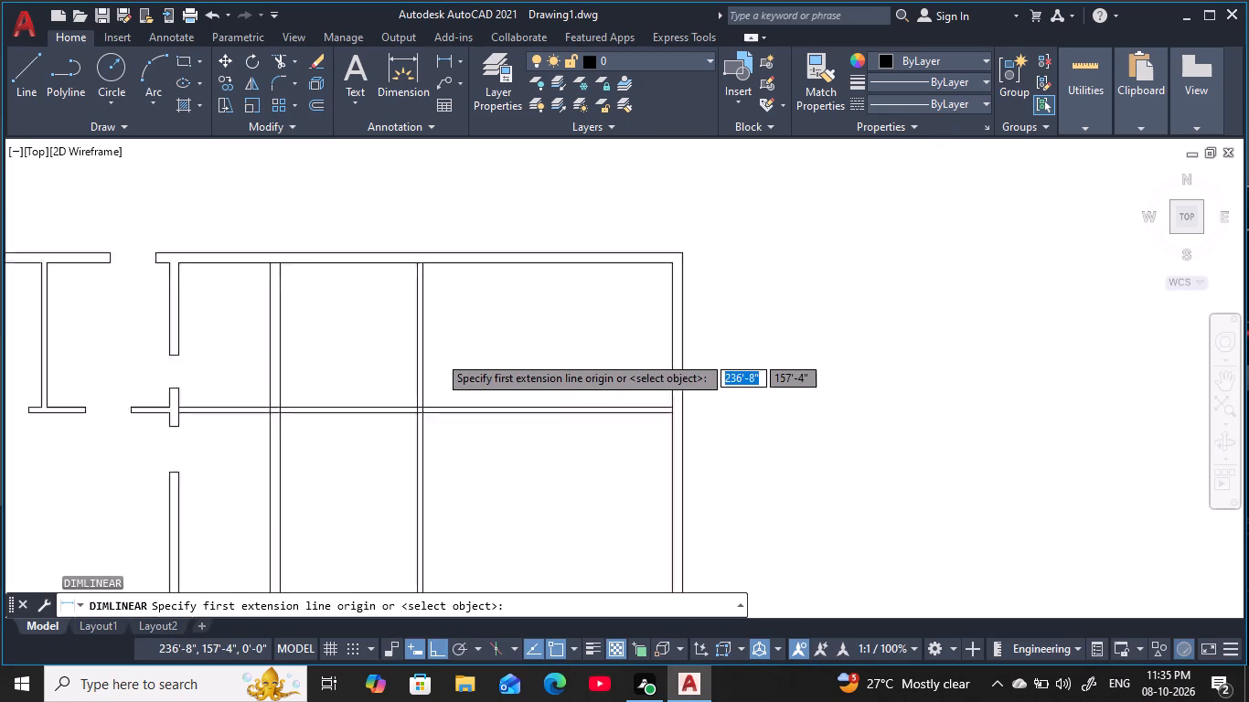
pyautogui.scroll(1, 438, 355)
pyautogui.click(402, 358)
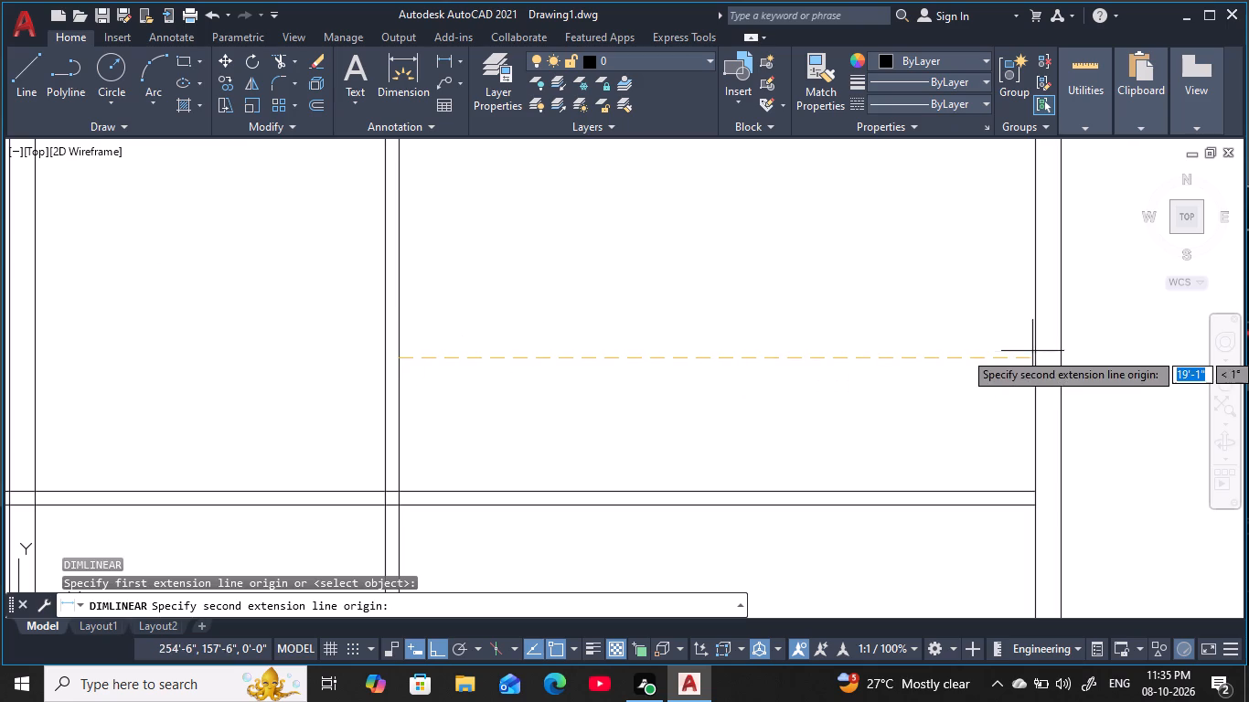
pyautogui.click(1034, 351)
pyautogui.press('Escape')
pyautogui.press('Escape')
pyautogui.press('Escape')
pyautogui.press('Escape')
pyautogui.press('Escape')
pyautogui.press('Escape')
pyautogui.press('Escape')
pyautogui.press('Escape')
pyautogui.press('Escape')
pyautogui.press('Escape')
pyautogui.press('Escape')
pyautogui.press('Escape')
pyautogui.press('Escape')
pyautogui.press('Escape')
pyautogui.press('Escape')
pyautogui.press('Escape')
pyautogui.press('Escape')
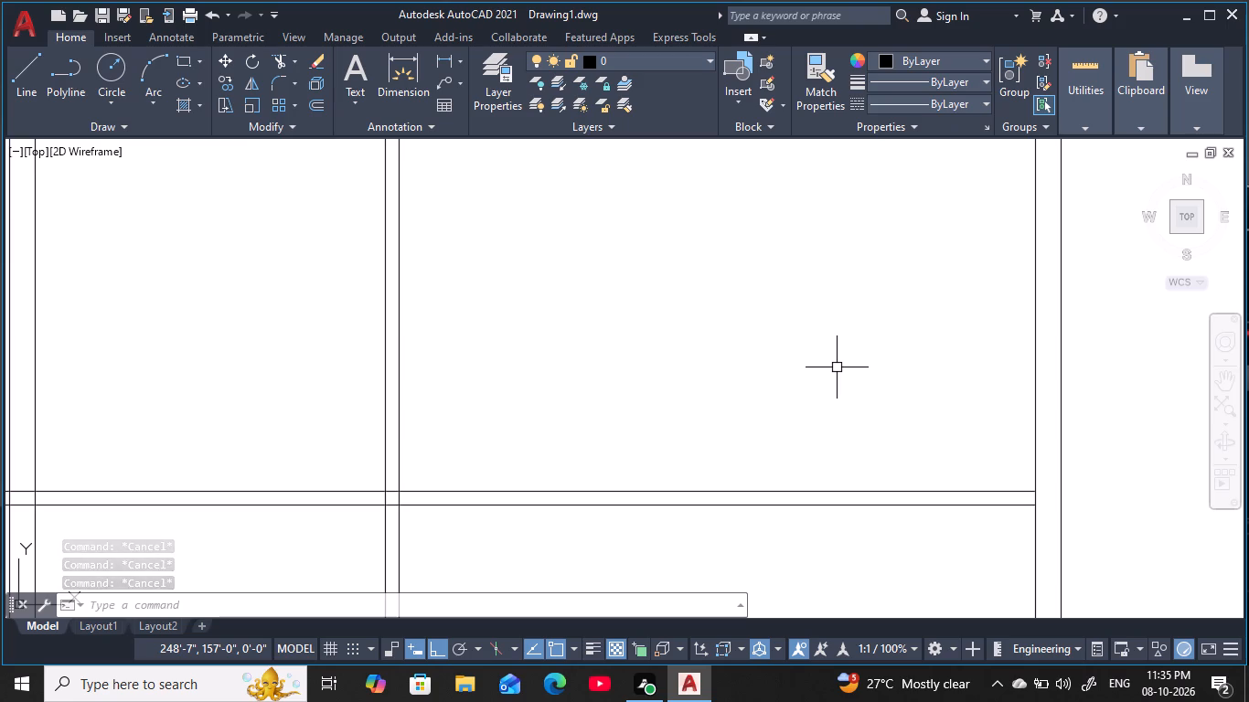
pyautogui.press('Escape')
pyautogui.press('Escape')
pyautogui.press('Escape')
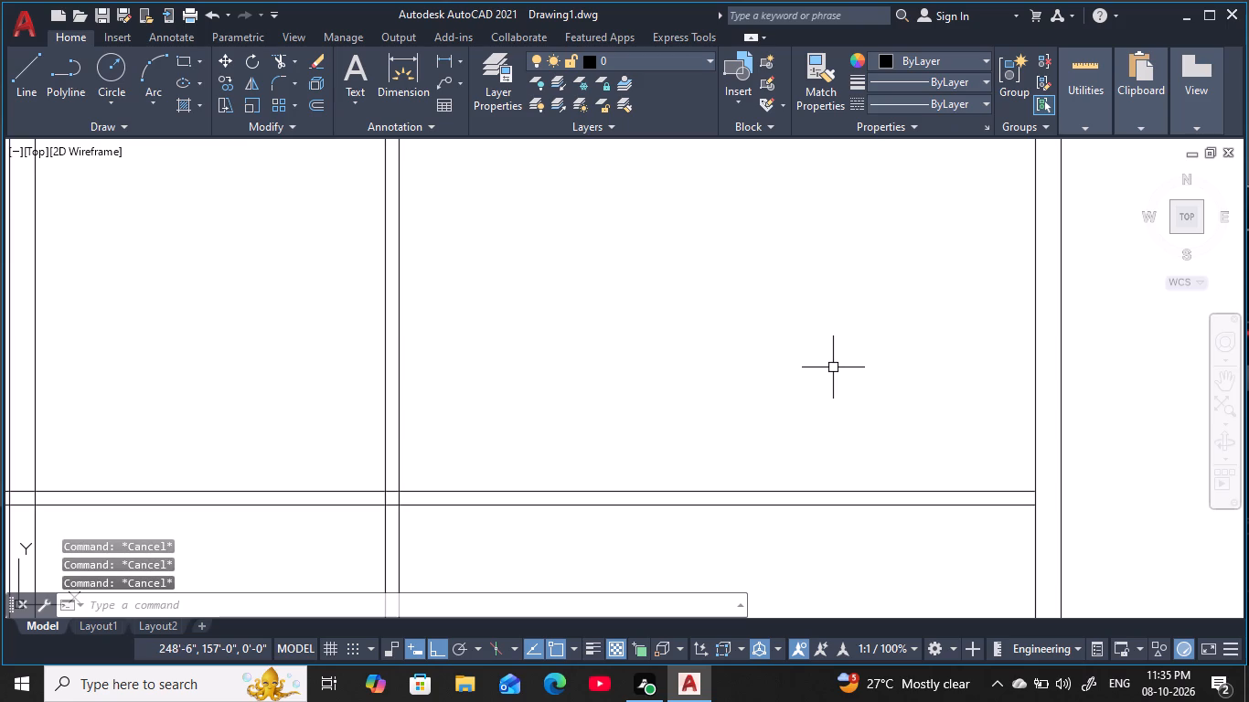
pyautogui.press('Escape')
pyautogui.press('Escape')
pyautogui.press('Escape')
# Erase both lines of the full-height 5" vertical partition in the right section.
pyautogui.scroll(-1, 826, 367)
pyautogui.scroll(-1, 739, 372)
pyautogui.moveTo(740, 372); pyautogui.dragTo(809, 296, button='middle')
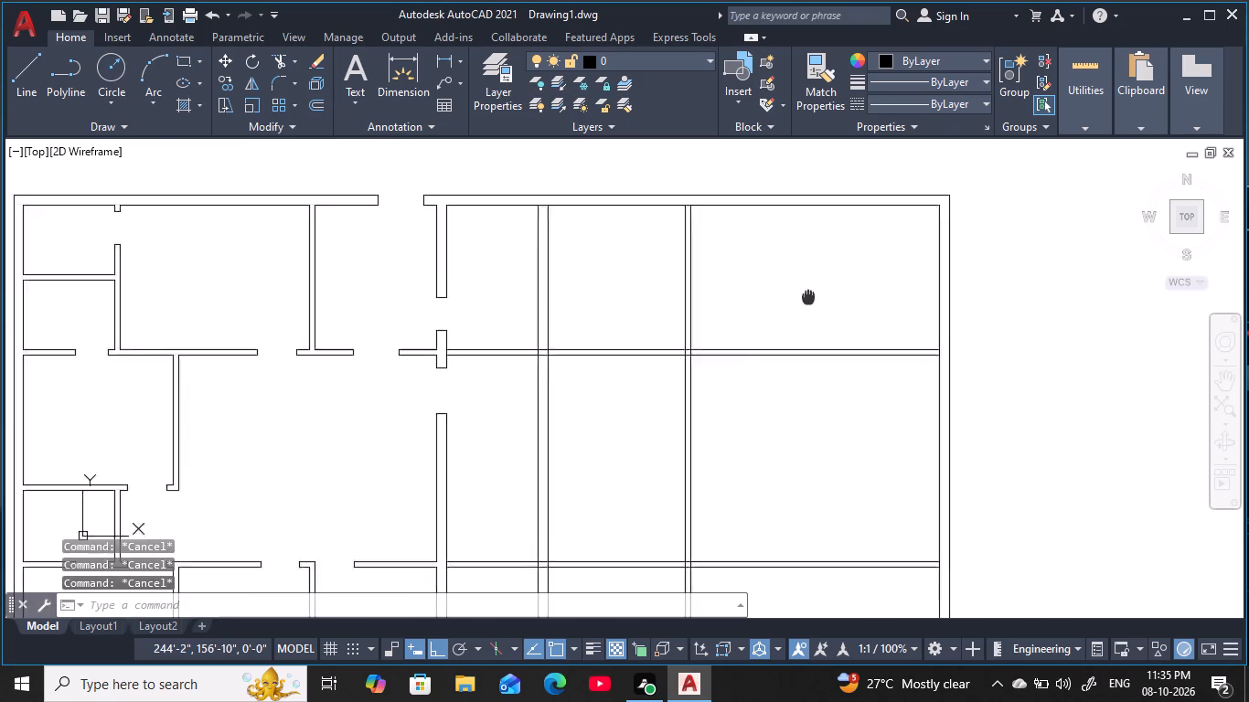
pyautogui.moveTo(809, 296); pyautogui.dragTo(815, 285, button='middle')
pyautogui.press('Escape')
pyautogui.press('Escape')
pyautogui.press('Escape')
pyautogui.press('Escape')
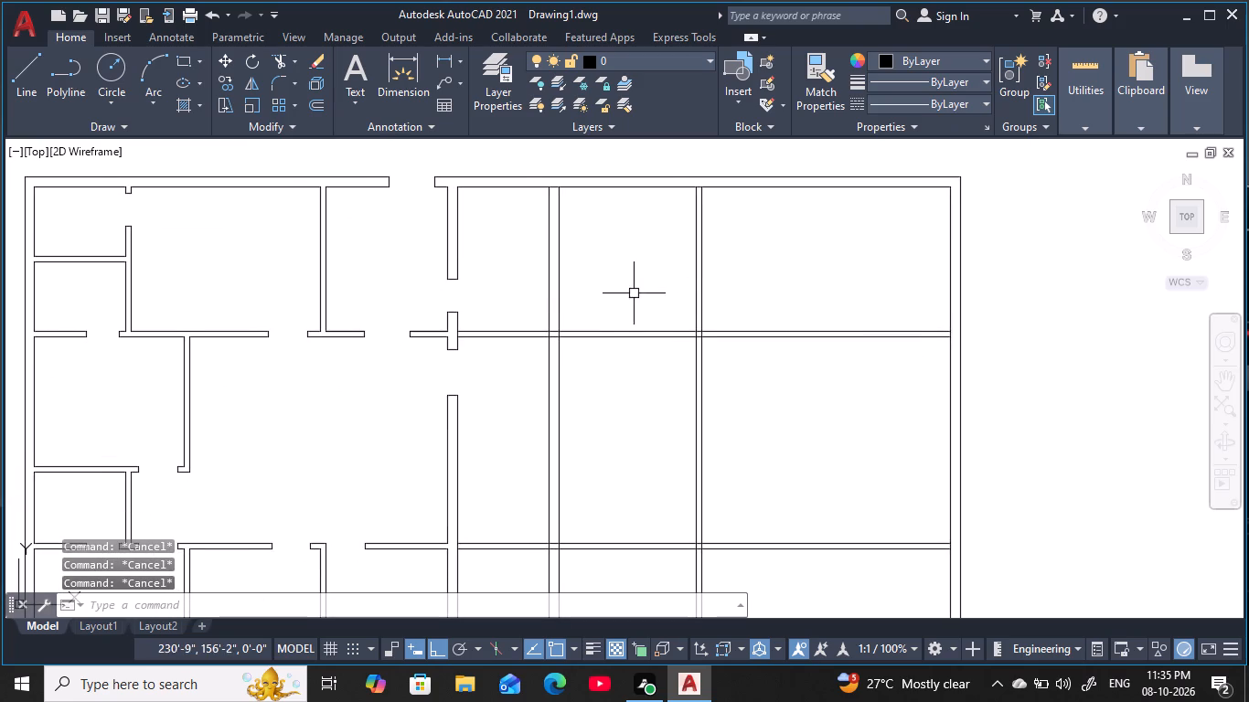
pyautogui.press('Escape')
pyautogui.press('Escape')
pyautogui.press('Escape')
pyautogui.press('Escape')
pyautogui.press('Escape')
pyautogui.press('Escape')
pyautogui.moveTo(611, 279); pyautogui.dragTo(571, 292, button='middle')
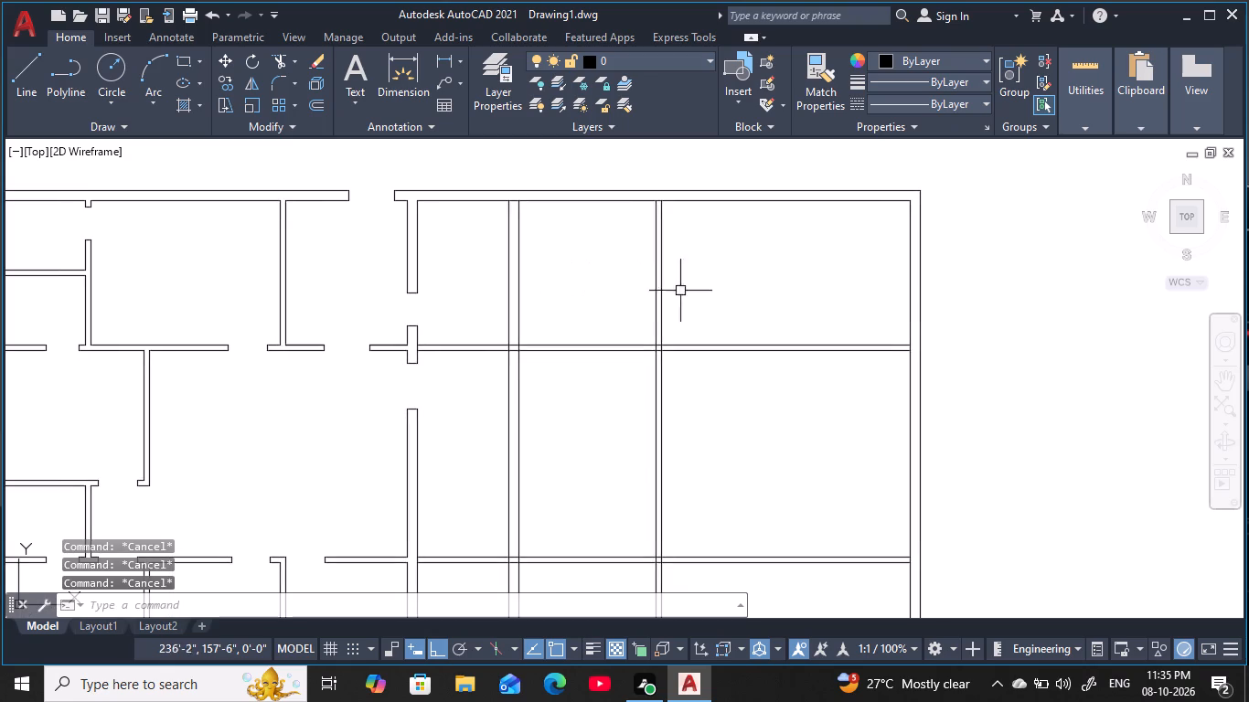
pyautogui.click(704, 289)
pyautogui.click(606, 277)
pyautogui.press('Delete')
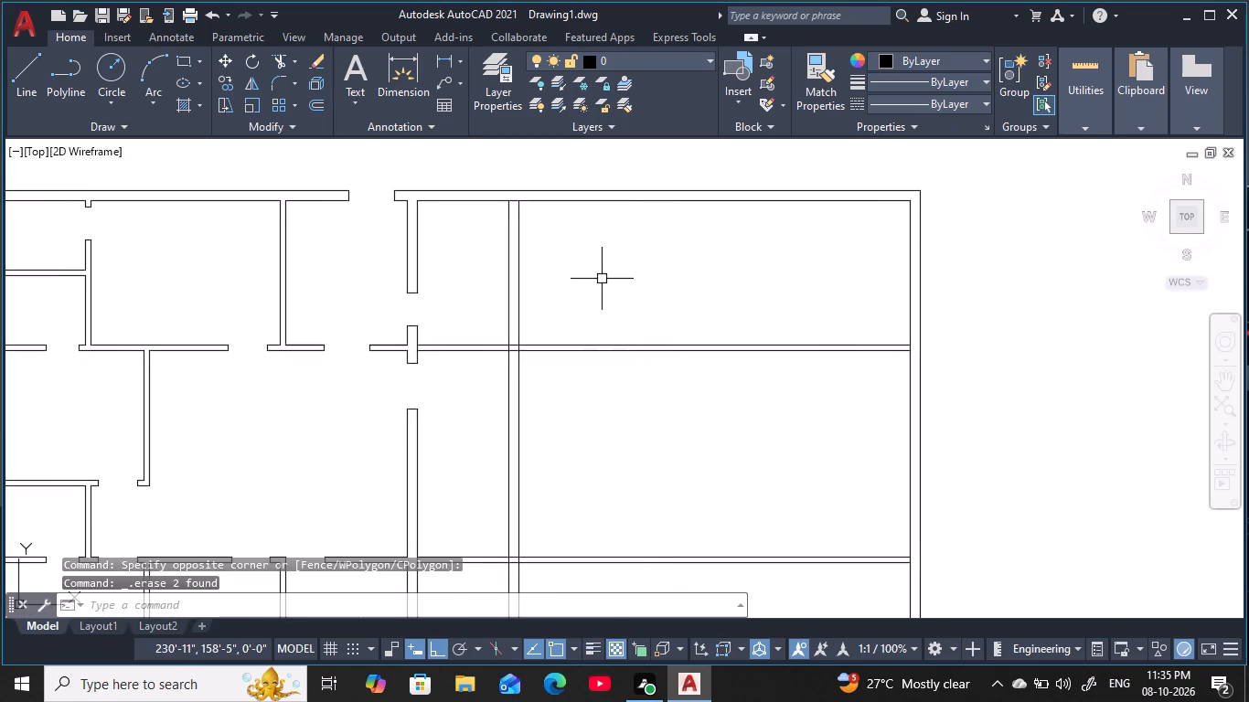
pyautogui.press('Escape')
pyautogui.press('Escape')
pyautogui.press('Escape')
pyautogui.press('Escape')
pyautogui.press('Escape')
pyautogui.press('Escape')
pyautogui.press('Escape')
pyautogui.press('Escape')
pyautogui.press('Escape')
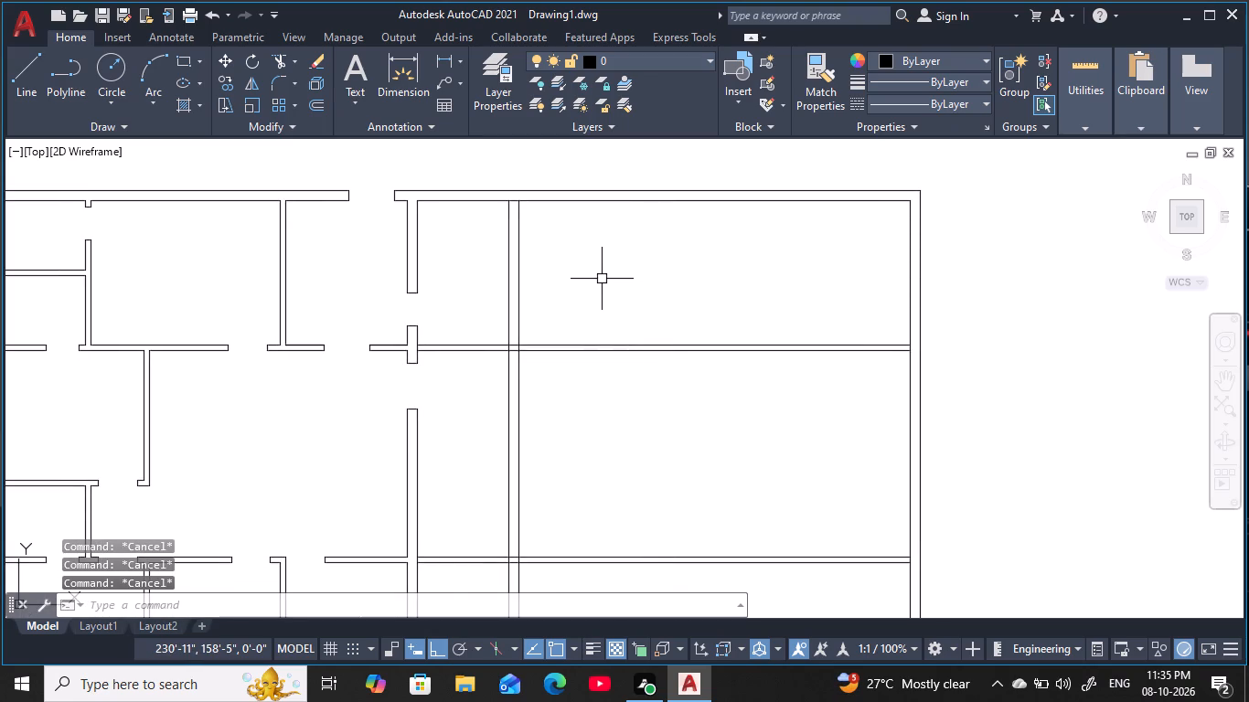
pyautogui.press('Escape')
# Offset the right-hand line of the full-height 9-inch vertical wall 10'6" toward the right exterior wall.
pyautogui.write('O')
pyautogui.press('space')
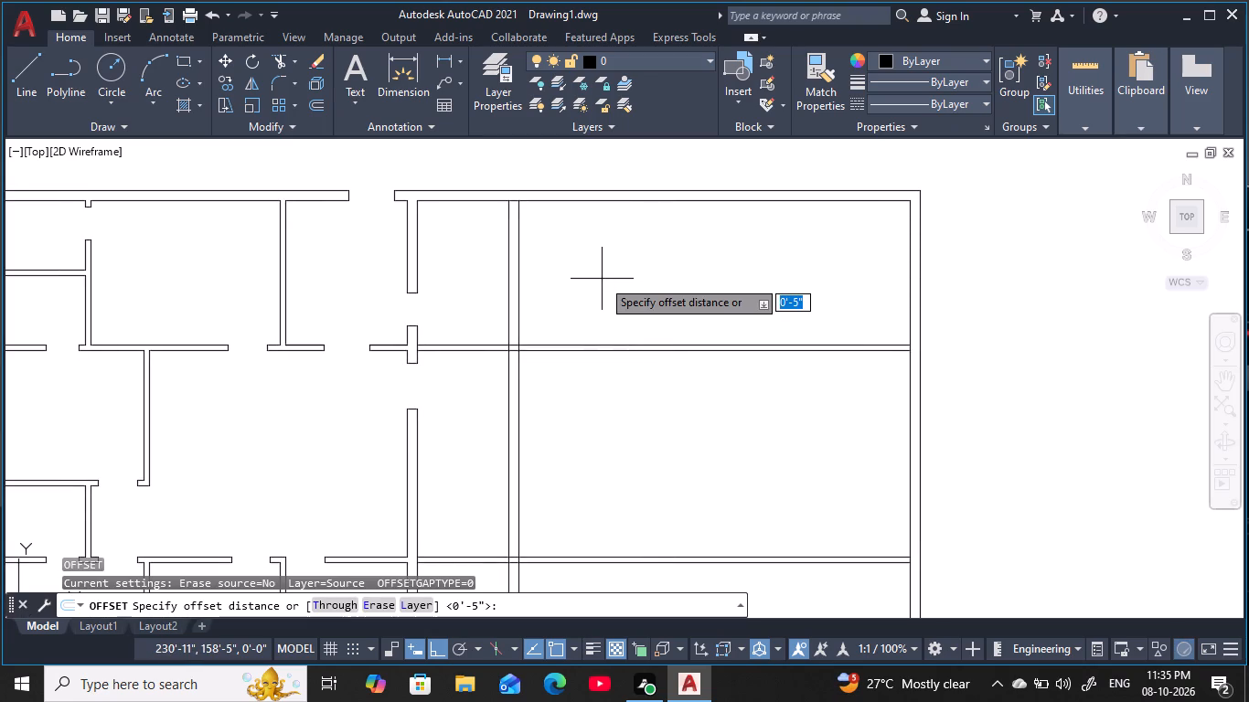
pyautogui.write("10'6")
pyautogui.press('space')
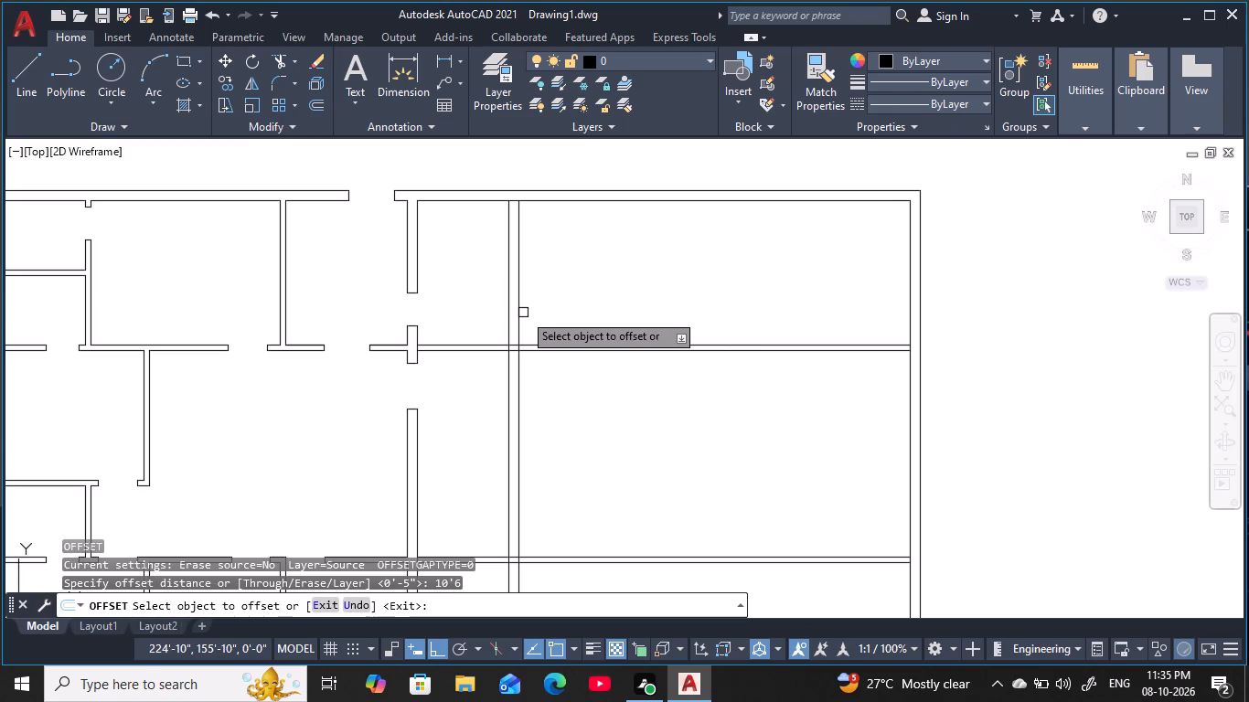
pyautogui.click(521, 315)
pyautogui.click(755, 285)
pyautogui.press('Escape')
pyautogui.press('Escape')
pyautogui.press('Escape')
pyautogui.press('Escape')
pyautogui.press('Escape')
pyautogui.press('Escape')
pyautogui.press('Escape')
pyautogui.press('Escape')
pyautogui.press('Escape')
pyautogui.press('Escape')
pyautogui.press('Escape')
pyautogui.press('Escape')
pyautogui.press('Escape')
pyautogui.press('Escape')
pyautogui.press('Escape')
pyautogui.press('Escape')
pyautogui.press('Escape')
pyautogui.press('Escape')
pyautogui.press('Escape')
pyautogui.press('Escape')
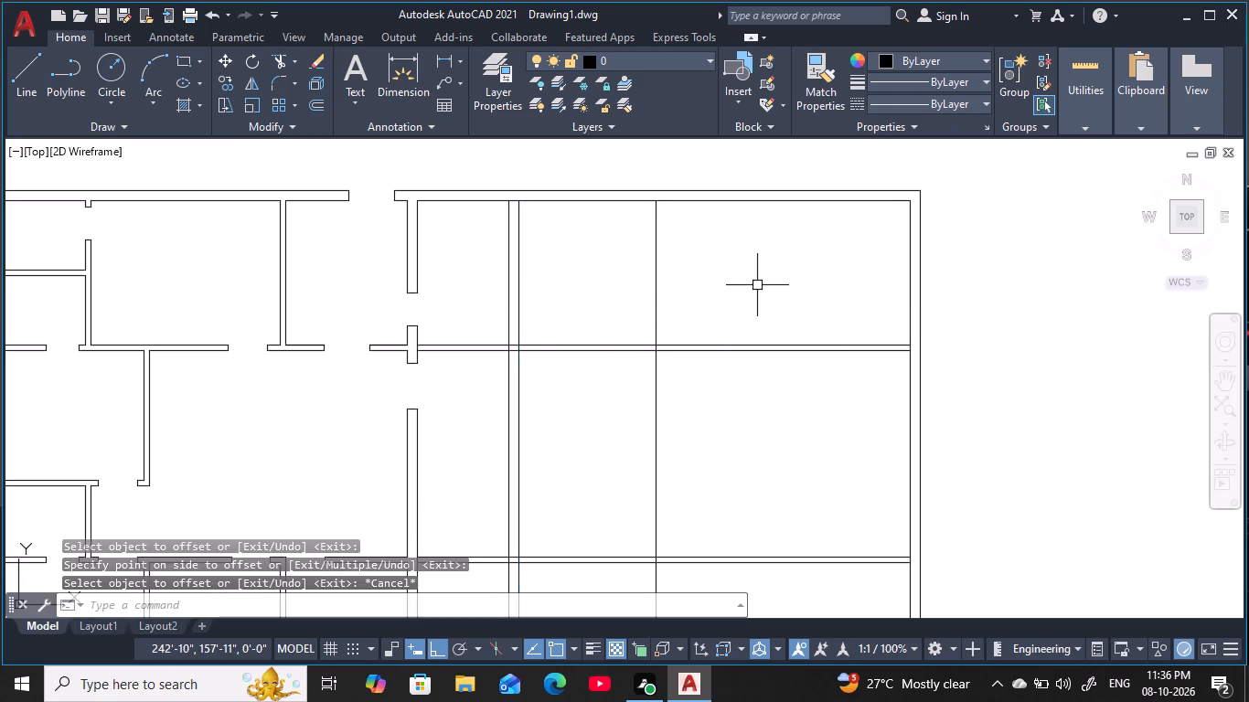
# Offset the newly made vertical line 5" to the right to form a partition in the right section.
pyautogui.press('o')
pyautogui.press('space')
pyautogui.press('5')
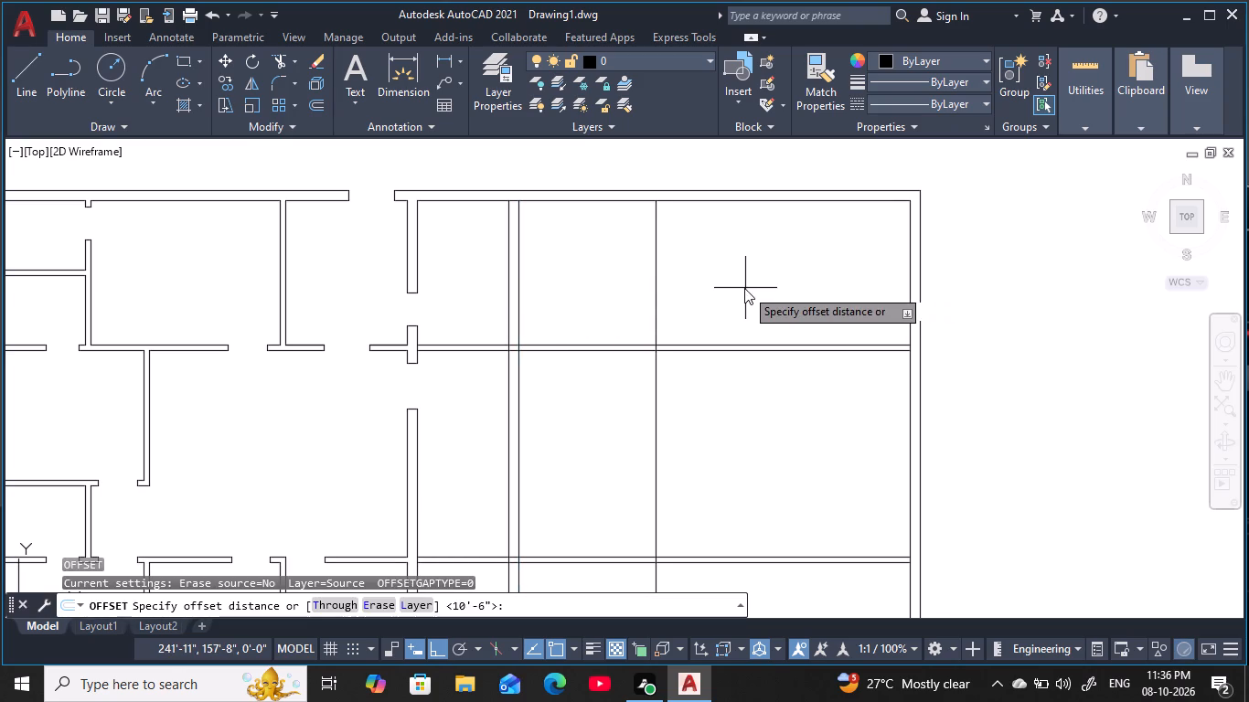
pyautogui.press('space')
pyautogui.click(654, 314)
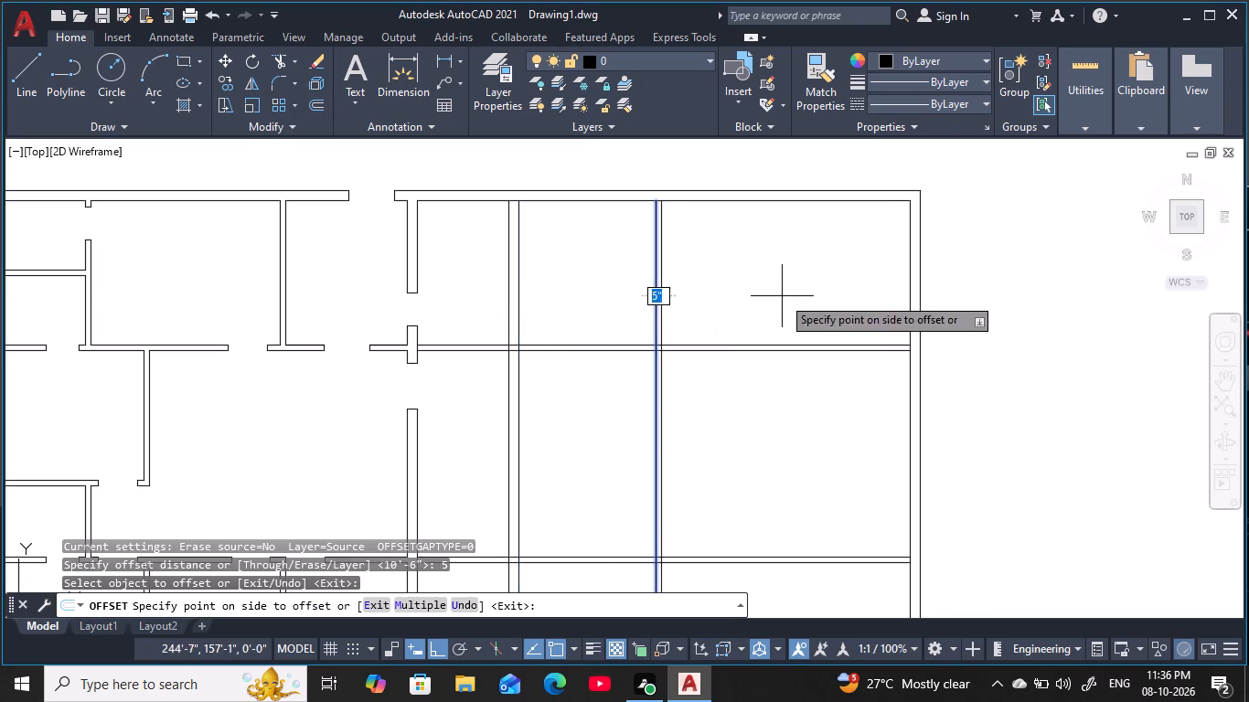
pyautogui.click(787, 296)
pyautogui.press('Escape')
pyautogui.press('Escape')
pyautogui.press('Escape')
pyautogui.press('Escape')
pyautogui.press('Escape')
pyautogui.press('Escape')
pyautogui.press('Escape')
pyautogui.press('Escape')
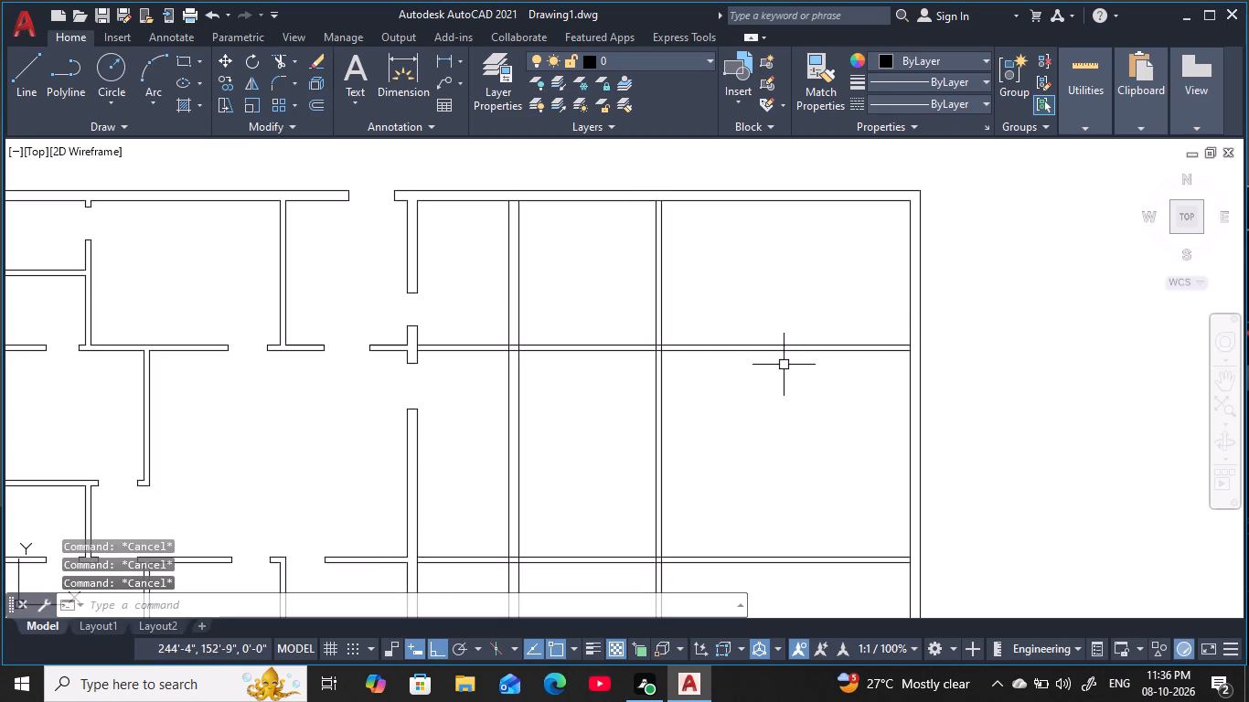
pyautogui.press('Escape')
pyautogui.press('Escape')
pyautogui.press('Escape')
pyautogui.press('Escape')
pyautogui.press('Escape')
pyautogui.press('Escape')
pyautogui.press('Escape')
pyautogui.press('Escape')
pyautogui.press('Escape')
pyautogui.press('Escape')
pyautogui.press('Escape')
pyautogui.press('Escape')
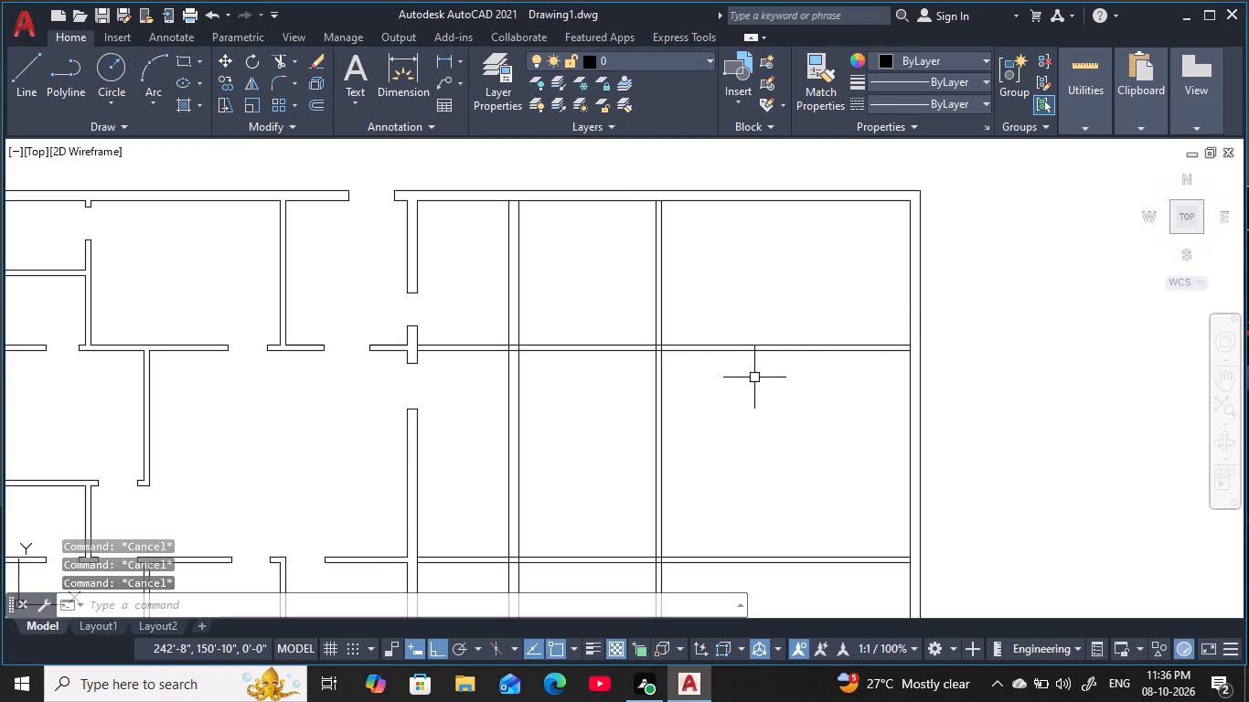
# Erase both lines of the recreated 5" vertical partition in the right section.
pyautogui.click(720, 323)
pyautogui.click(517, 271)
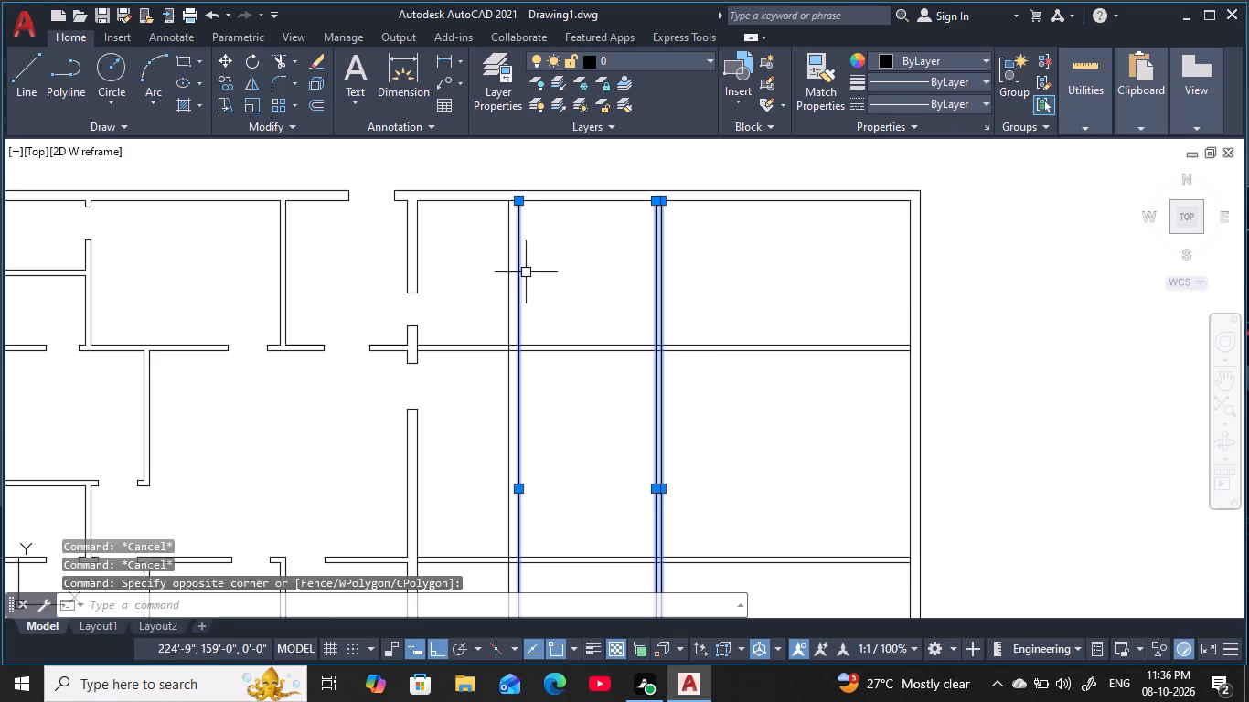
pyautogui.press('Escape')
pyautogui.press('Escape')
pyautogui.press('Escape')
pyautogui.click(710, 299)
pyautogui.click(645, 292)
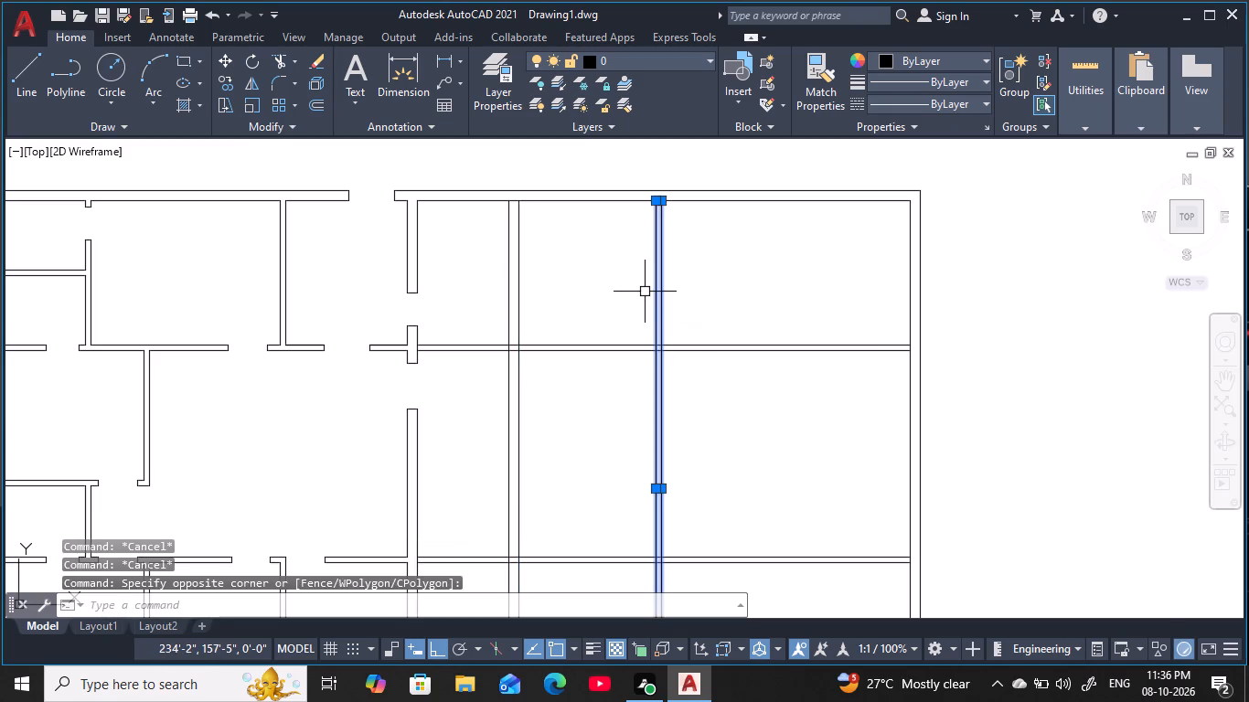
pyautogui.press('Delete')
# Offset the right-hand line of the full-height 9-inch vertical wall 4' toward the right exterior wall.
pyautogui.scroll(2, 576, 281)
pyautogui.moveTo(576, 281); pyautogui.dragTo(580, 285, button='middle')
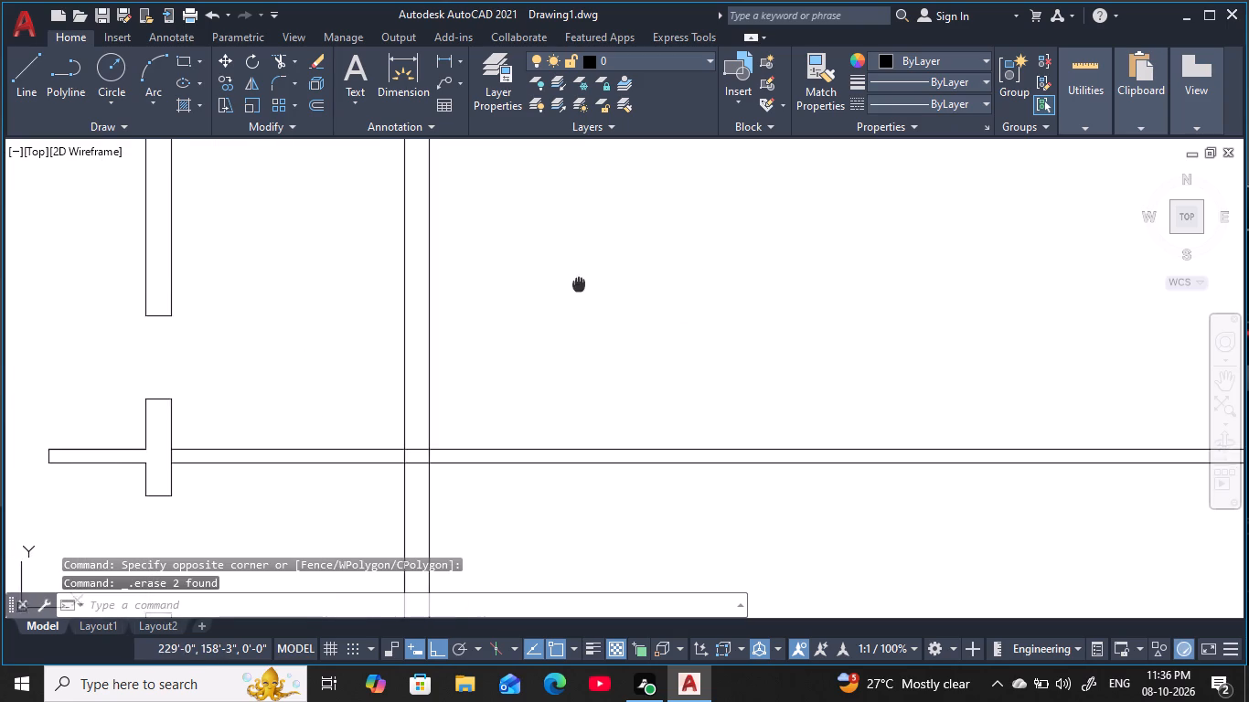
pyautogui.moveTo(580, 285); pyautogui.dragTo(582, 292, button='middle')
pyautogui.press('Escape')
pyautogui.press('Escape')
pyautogui.press('Escape')
pyautogui.press('Escape')
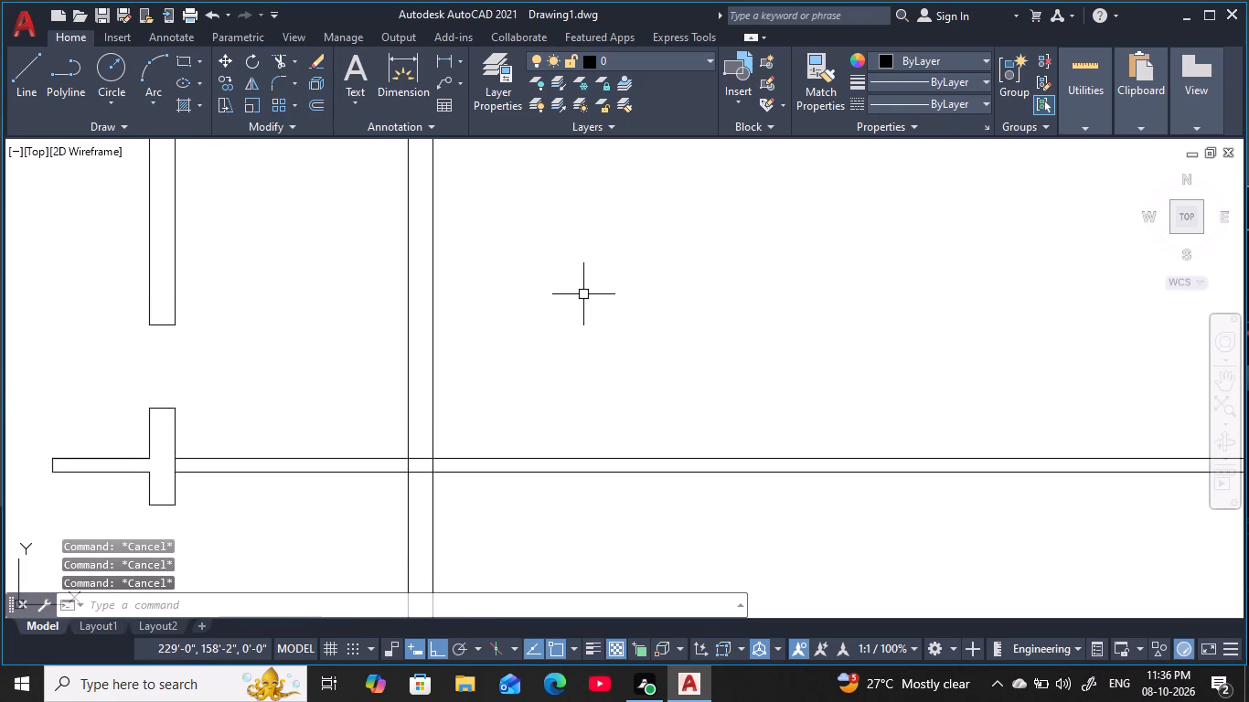
pyautogui.press('Escape')
pyautogui.write('O')
pyautogui.press('space')
pyautogui.press('4')
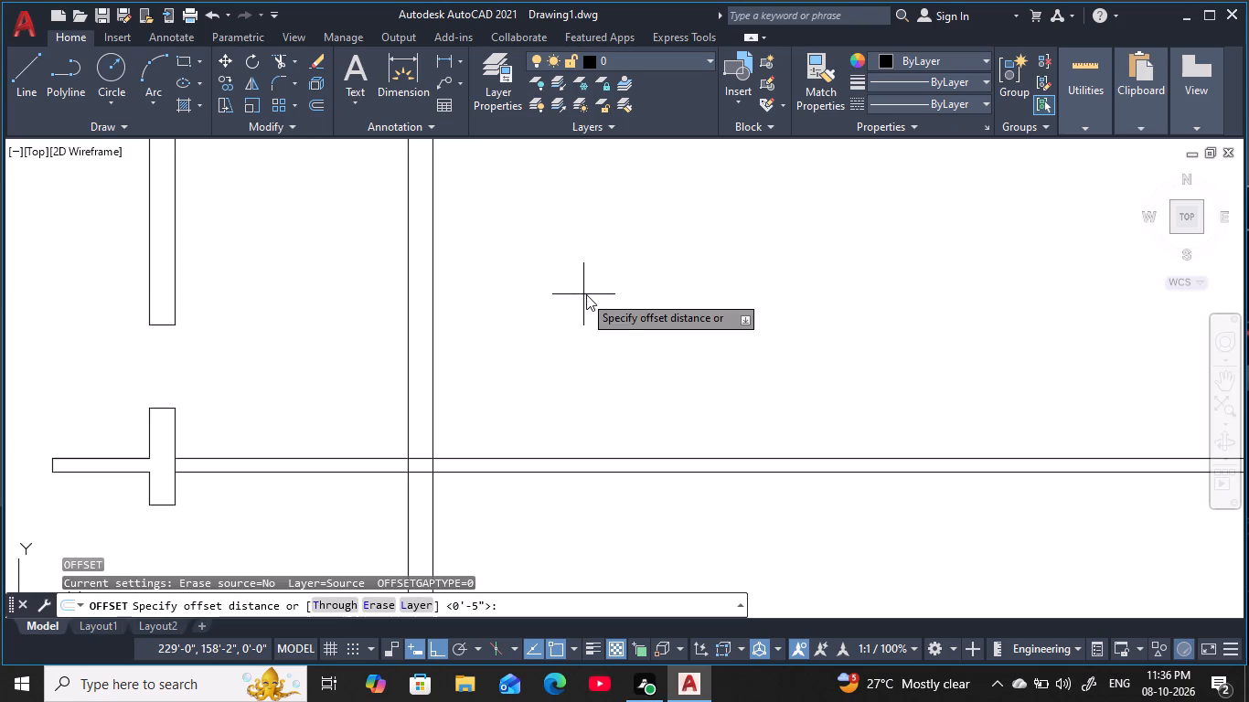
pyautogui.write("'")
pyautogui.press('space')
pyautogui.click(437, 378)
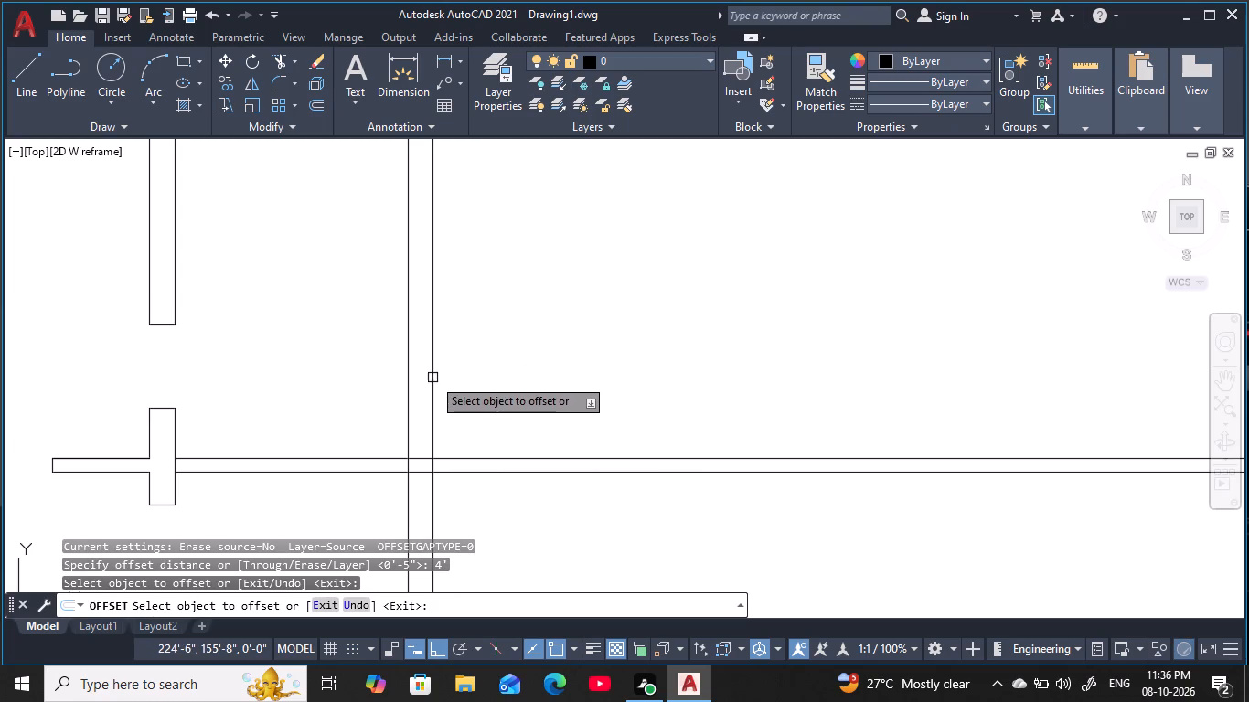
pyautogui.click(433, 377)
pyautogui.click(739, 326)
pyautogui.press('Escape')
pyautogui.press('Escape')
pyautogui.press('Escape')
pyautogui.press('Escape')
pyautogui.press('Escape')
pyautogui.press('Escape')
pyautogui.press('Escape')
pyautogui.press('Escape')
pyautogui.press('Escape')
pyautogui.press('Escape')
pyautogui.press('Escape')
pyautogui.press('Escape')
pyautogui.press('Escape')
pyautogui.press('Escape')
pyautogui.press('Escape')
pyautogui.press('Escape')
pyautogui.press('Escape')
pyautogui.press('Escape')
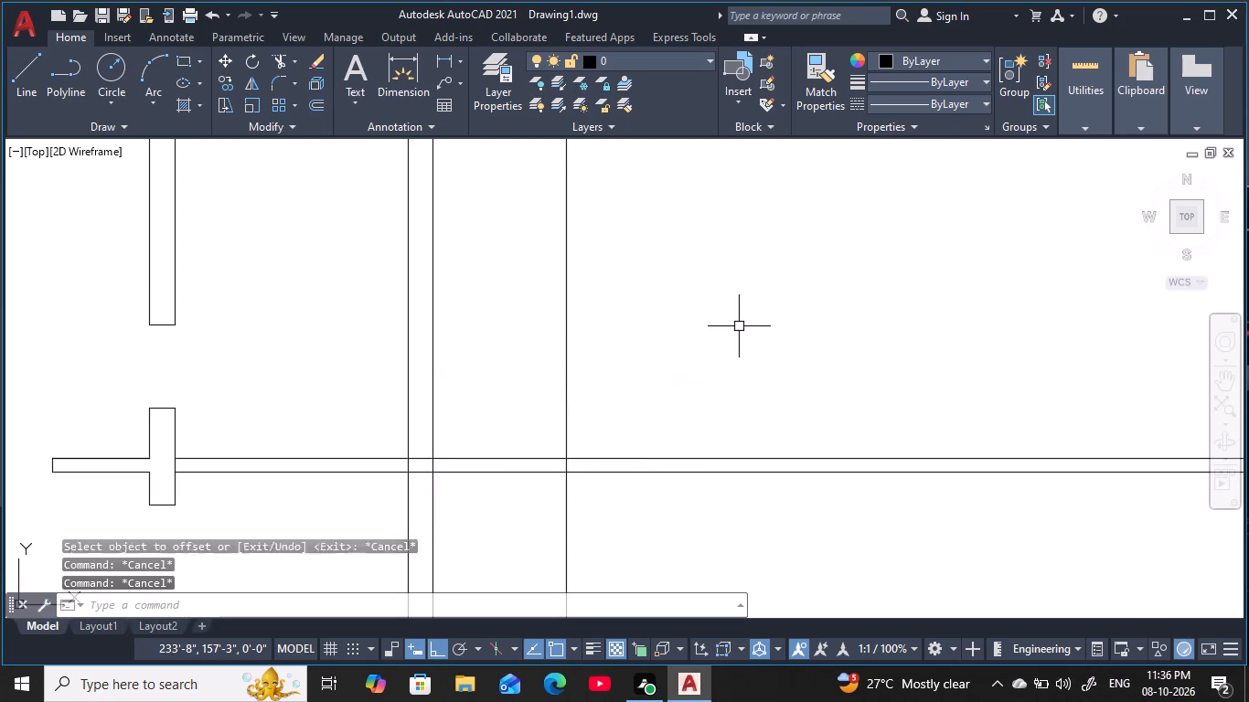
# Offset the vertical line right of the full-height 9-inch wall 5" to the right to form a partition.
pyautogui.press('space')
pyautogui.press('5')
pyautogui.press('space')
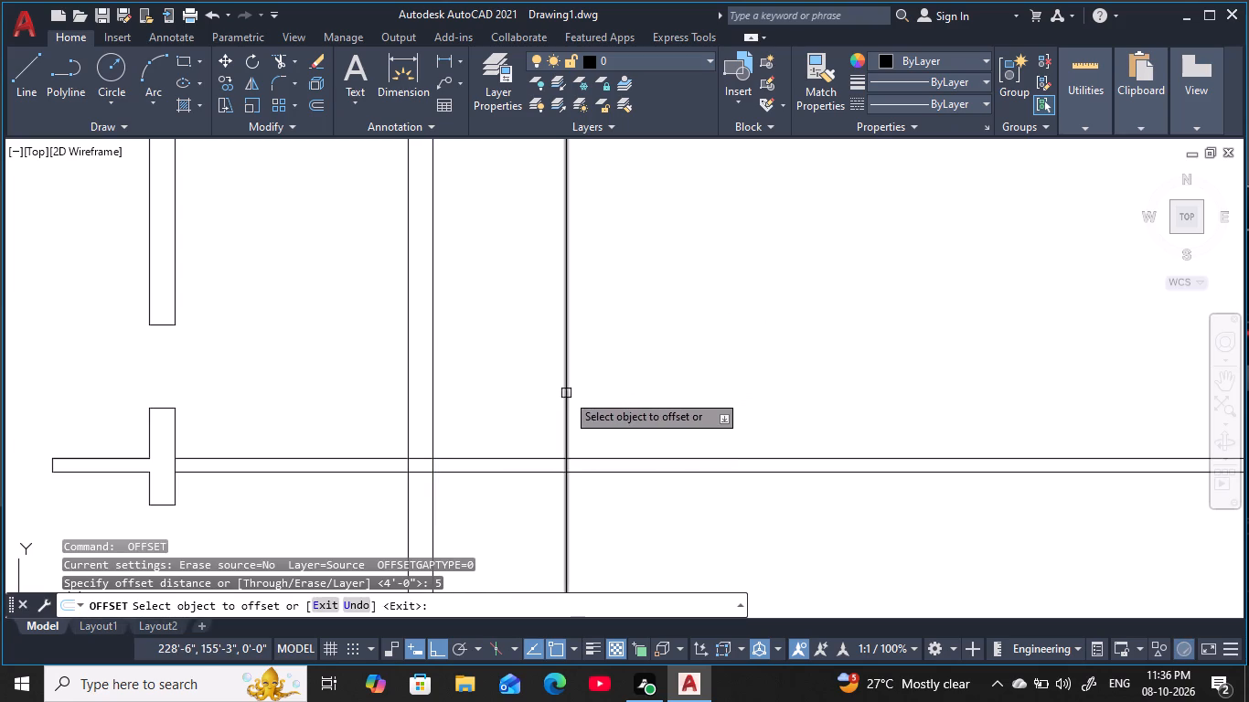
pyautogui.click(566, 393)
pyautogui.click(704, 368)
pyautogui.press('Escape')
pyautogui.press('Escape')
pyautogui.press('Escape')
pyautogui.press('Escape')
# Offset the new partition's right-hand line 10'6" toward the right exterior wall.
pyautogui.press('space')
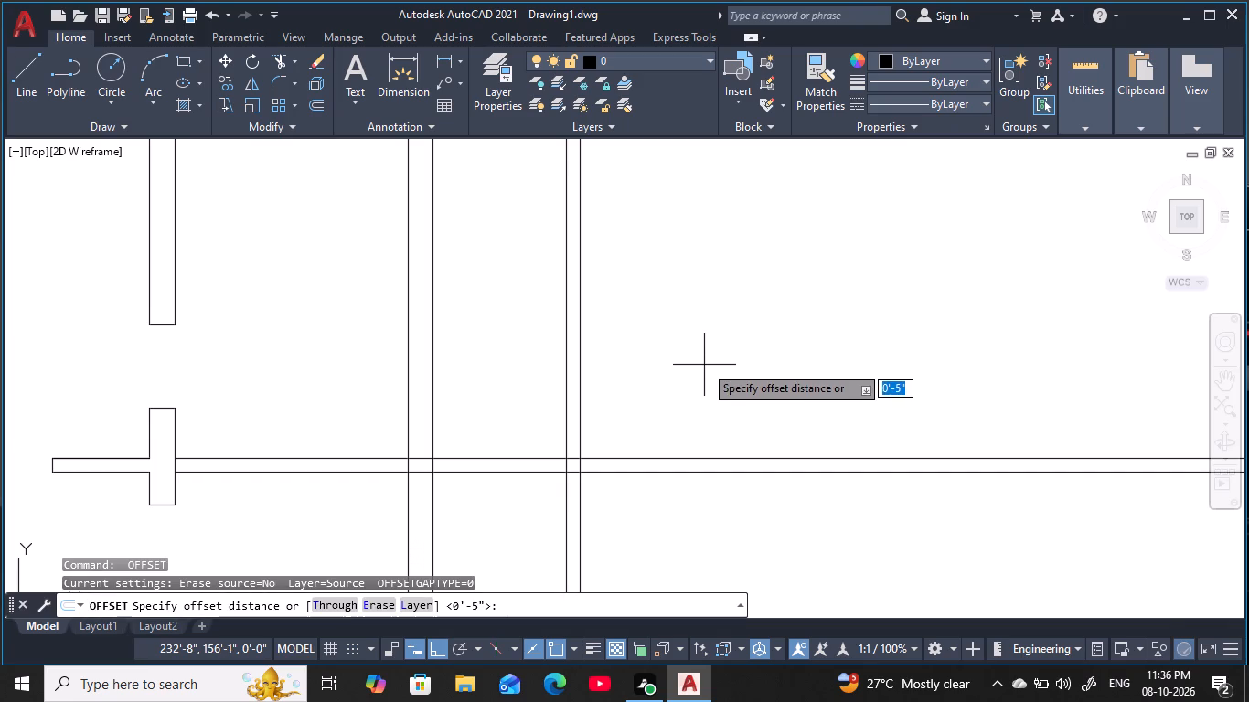
pyautogui.press('1')
pyautogui.press('0')
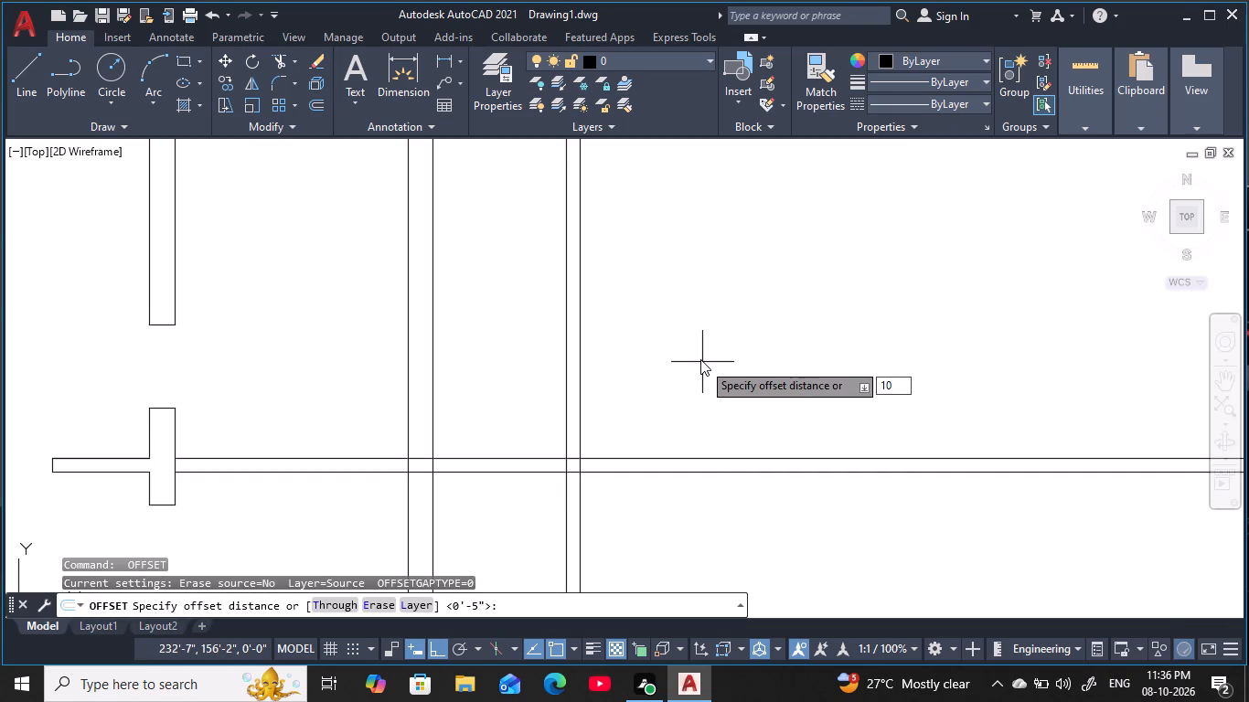
pyautogui.press("'")
pyautogui.write('6')
pyautogui.press('space')
pyautogui.click(582, 397)
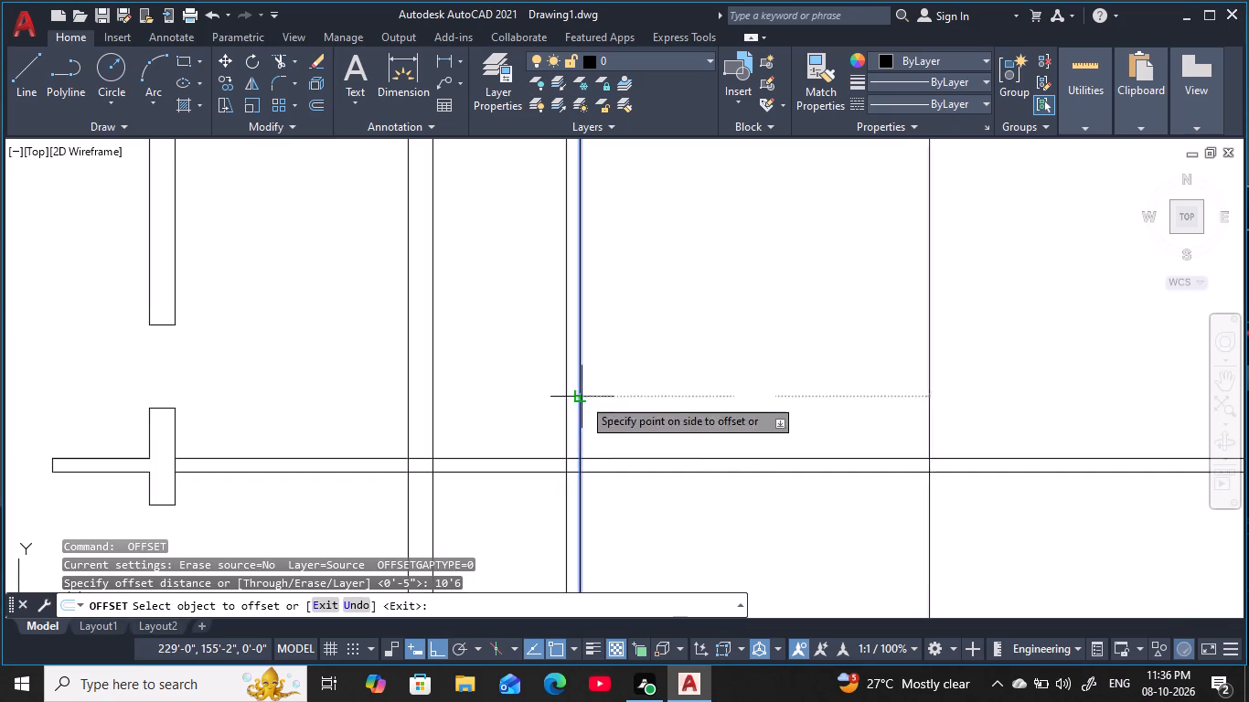
pyautogui.click(958, 322)
pyautogui.press('Escape')
pyautogui.press('Escape')
pyautogui.press('Escape')
pyautogui.press('Escape')
pyautogui.press('Escape')
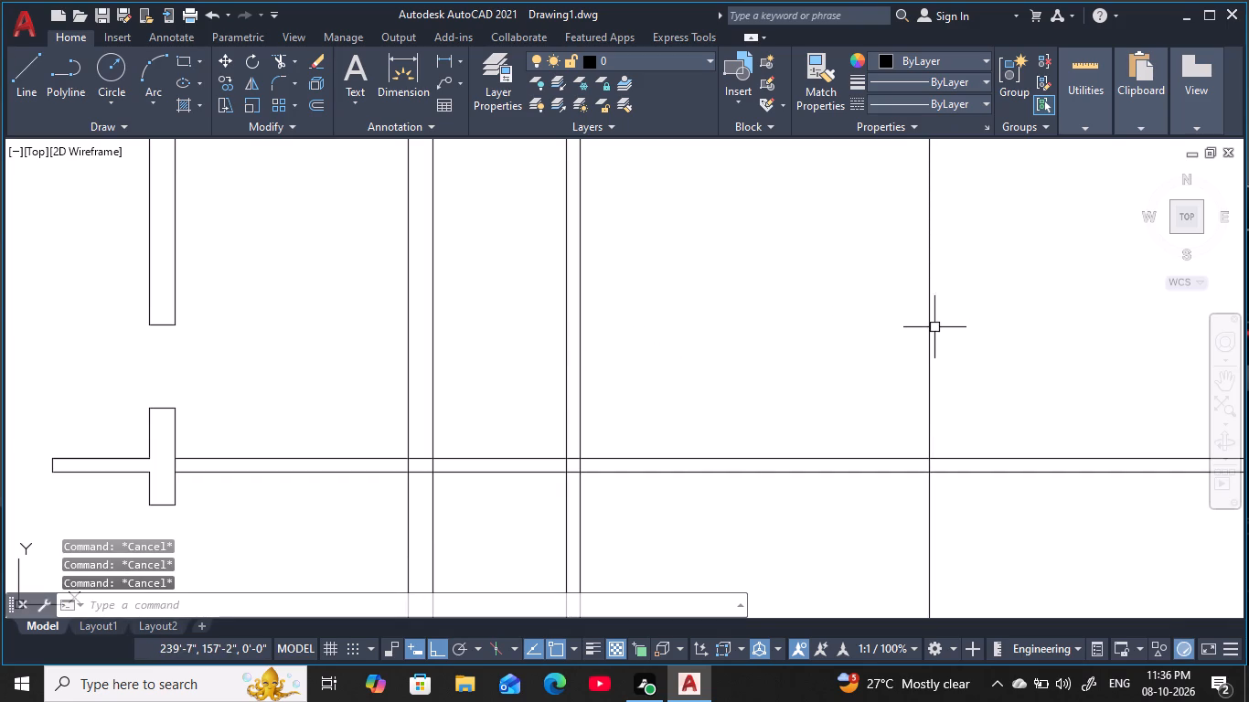
pyautogui.press('Escape')
pyautogui.press('Escape')
# Offset the newly made vertical line 5" to the right to form a second partition in the right section.
pyautogui.press('space')
pyautogui.press('5')
pyautogui.press('space')
pyautogui.click(923, 354)
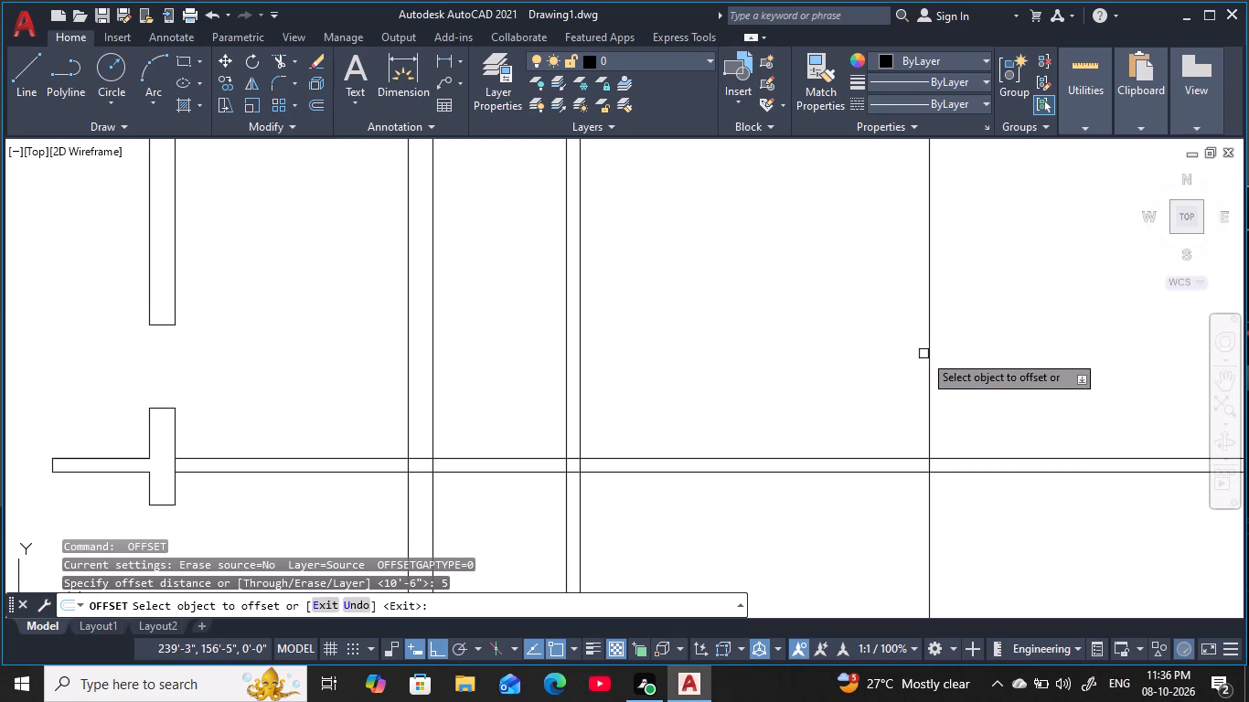
pyautogui.click(928, 353)
pyautogui.click(1039, 333)
pyautogui.press('Escape')
pyautogui.press('Escape')
# Trim the first new 5" vertical partition out of the middle and bottom rows of the right section, keeping its top-row part.
pyautogui.scroll(-3, 1036, 332)
pyautogui.moveTo(1025, 333); pyautogui.dragTo(922, 358, button='middle')
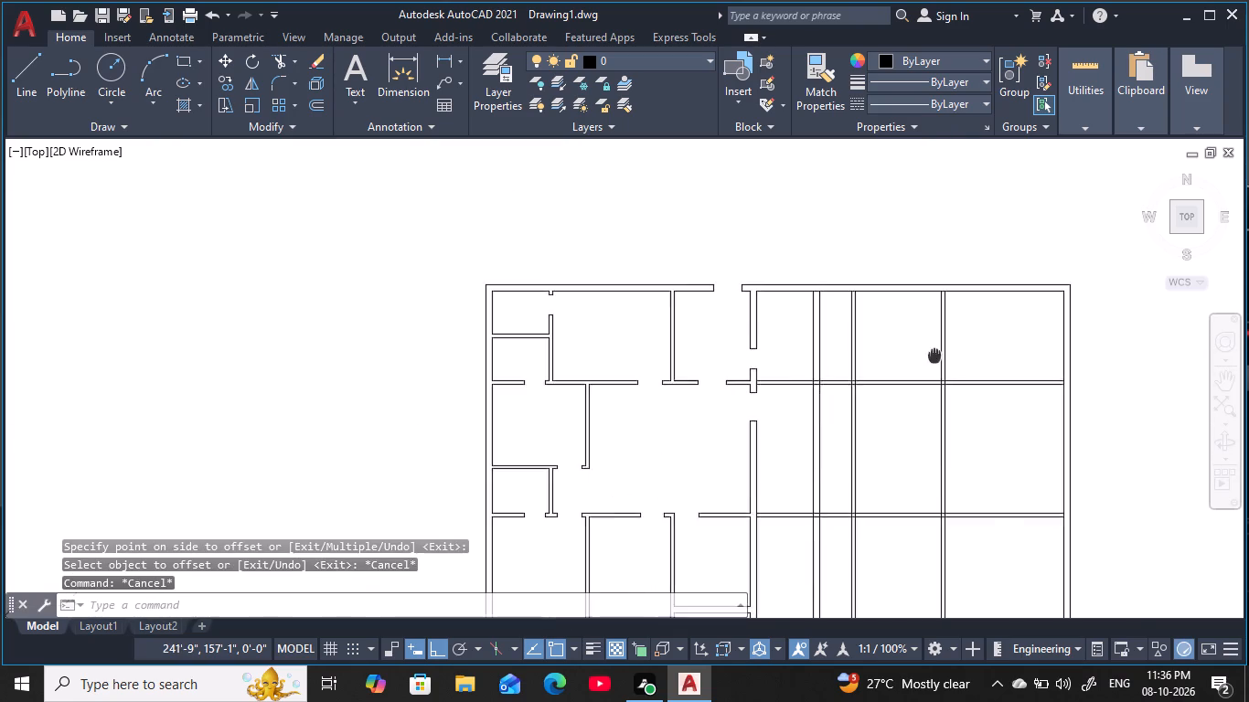
pyautogui.moveTo(922, 358); pyautogui.dragTo(874, 365, button='middle')
pyautogui.press('Escape')
pyautogui.press('Escape')
pyautogui.press('Escape')
pyautogui.press('Escape')
pyautogui.moveTo(879, 353); pyautogui.dragTo(838, 326, button='middle')
pyautogui.press('Escape')
pyautogui.press('Escape')
pyautogui.press('Escape')
pyautogui.press('Escape')
pyautogui.moveTo(786, 334); pyautogui.dragTo(822, 249, button='middle')
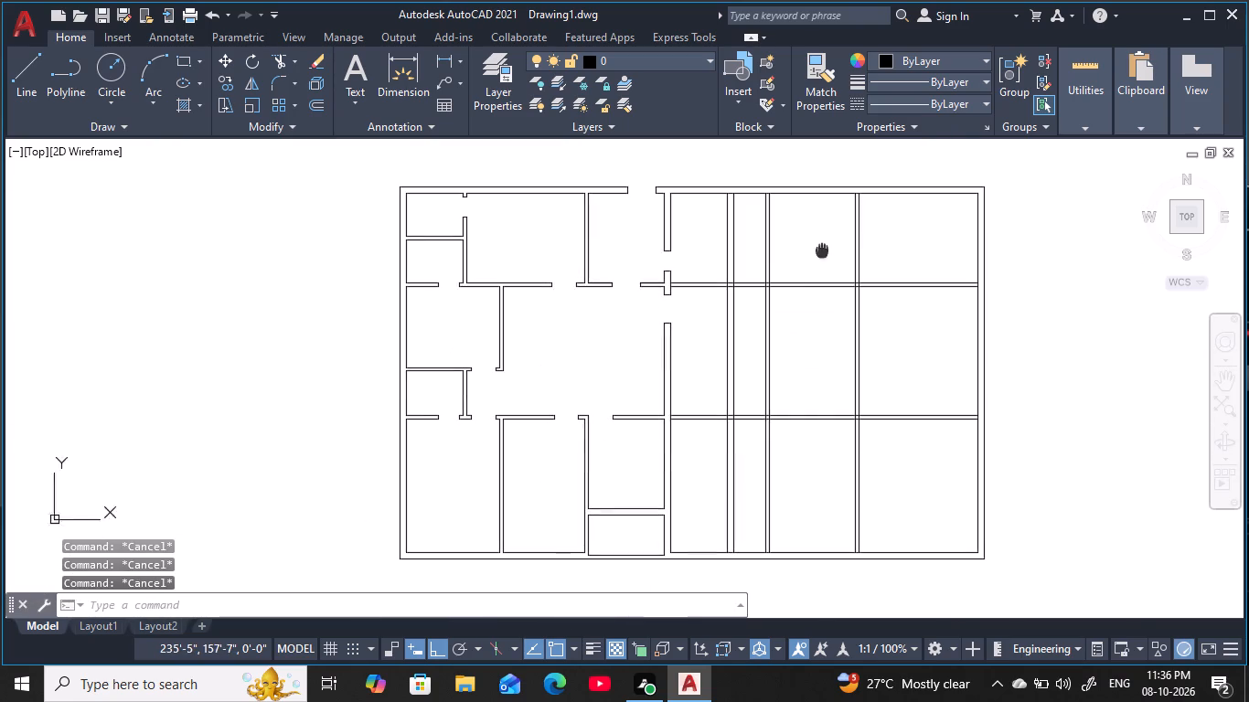
pyautogui.press('Escape')
pyautogui.press('Escape')
pyautogui.press('t')
pyautogui.press('r')
pyautogui.press('space')
pyautogui.click(793, 358)
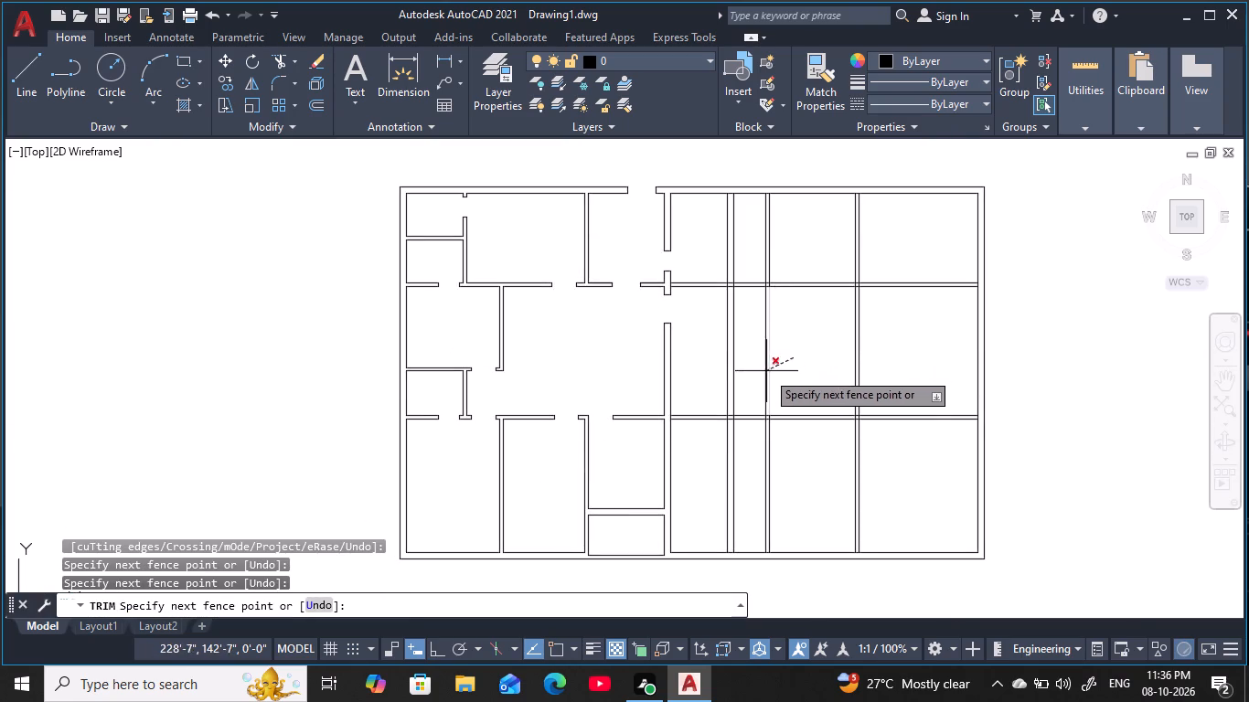
pyautogui.click(757, 377)
pyautogui.click(776, 452)
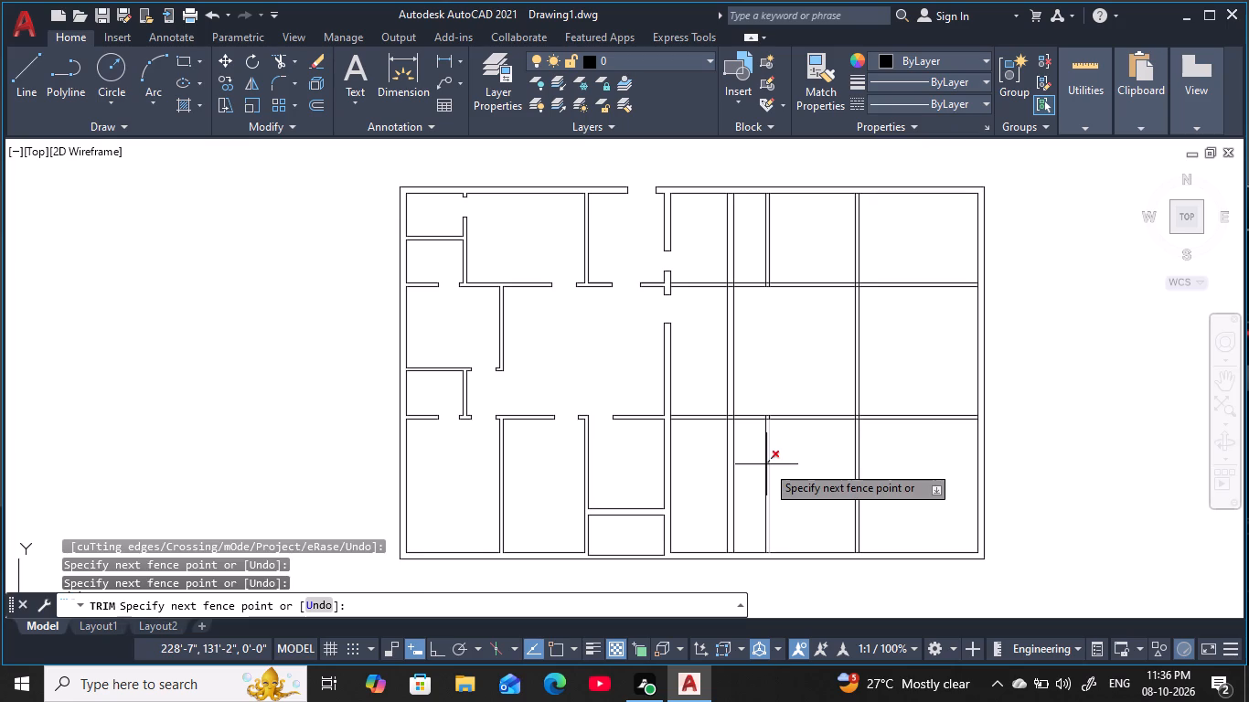
pyautogui.click(765, 465)
pyautogui.moveTo(821, 369); pyautogui.dragTo(812, 370)
pyautogui.click(837, 356)
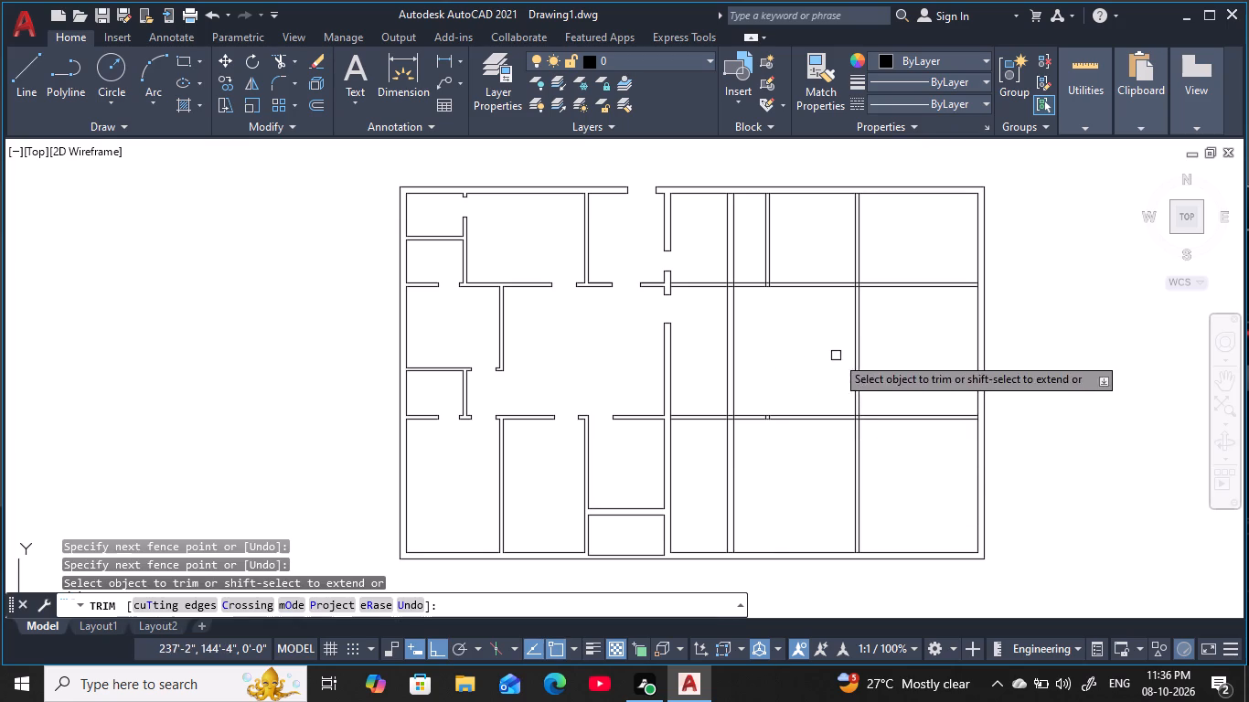
pyautogui.press('Escape')
pyautogui.press('Escape')
pyautogui.press('Escape')
# Trim the second 5" vertical partition out of the middle row, between the two horizontal partitions of the right section.
pyautogui.moveTo(905, 254); pyautogui.dragTo(831, 287, button='middle')
pyautogui.press('Escape')
pyautogui.press('Escape')
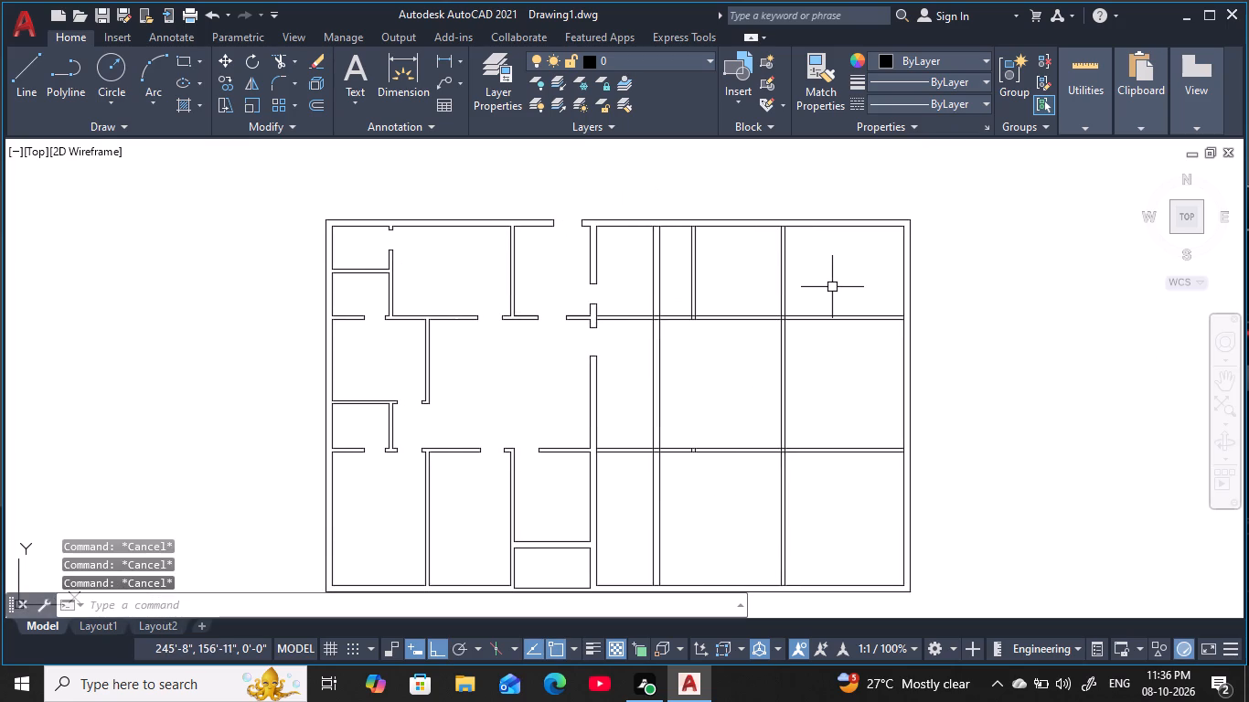
pyautogui.press('Escape')
pyautogui.press('Escape')
pyautogui.press('Escape')
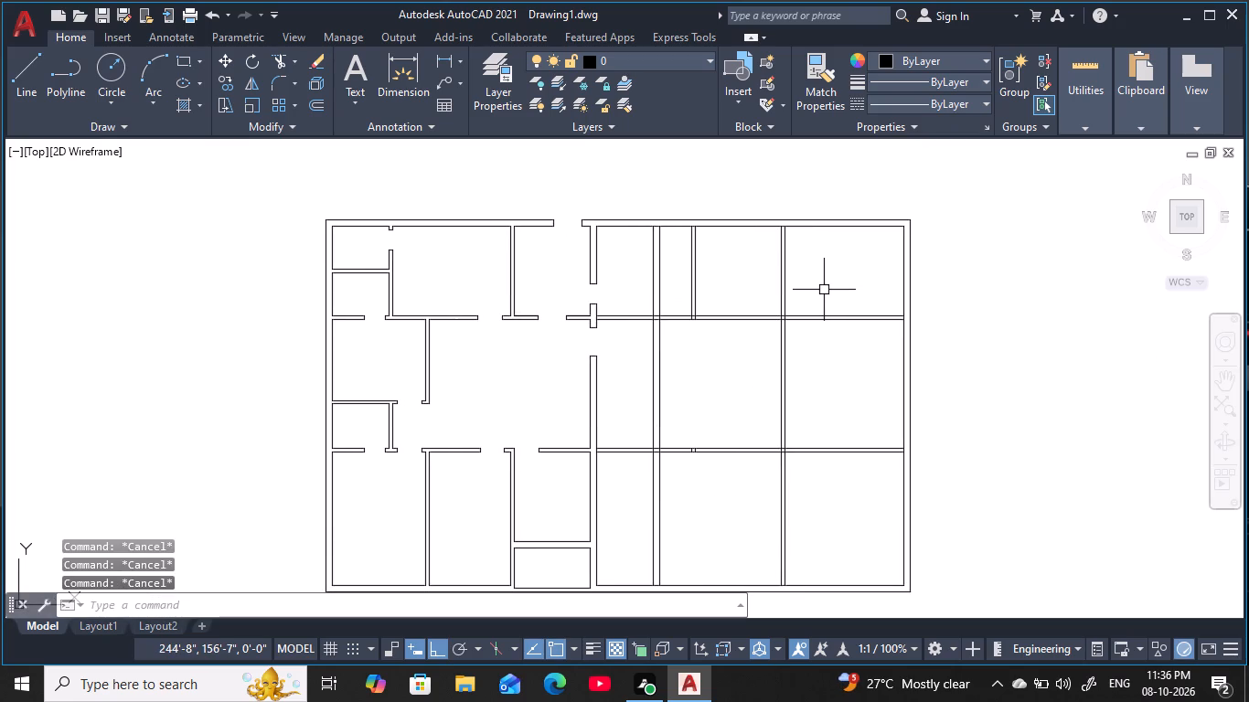
pyautogui.press('Escape')
pyautogui.press('Escape')
pyautogui.press('Escape')
pyautogui.press('Escape')
pyautogui.write('TR')
pyautogui.press('space')
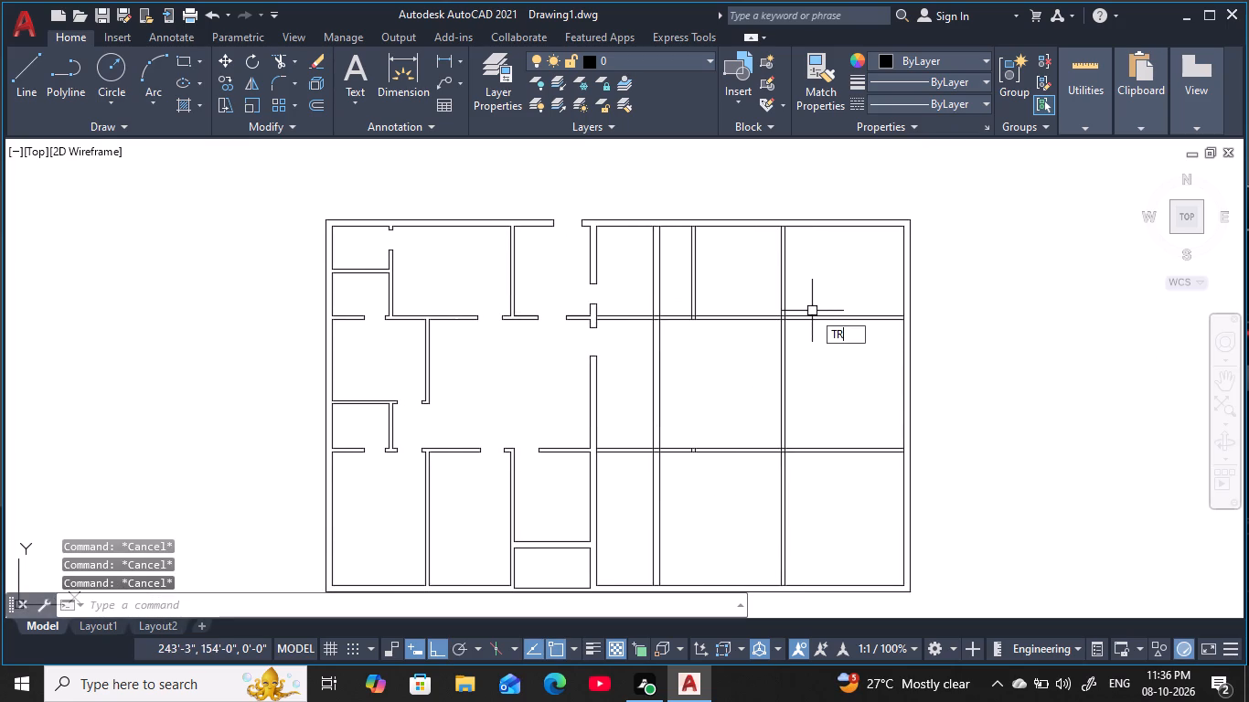
pyautogui.click(817, 363)
pyautogui.click(756, 377)
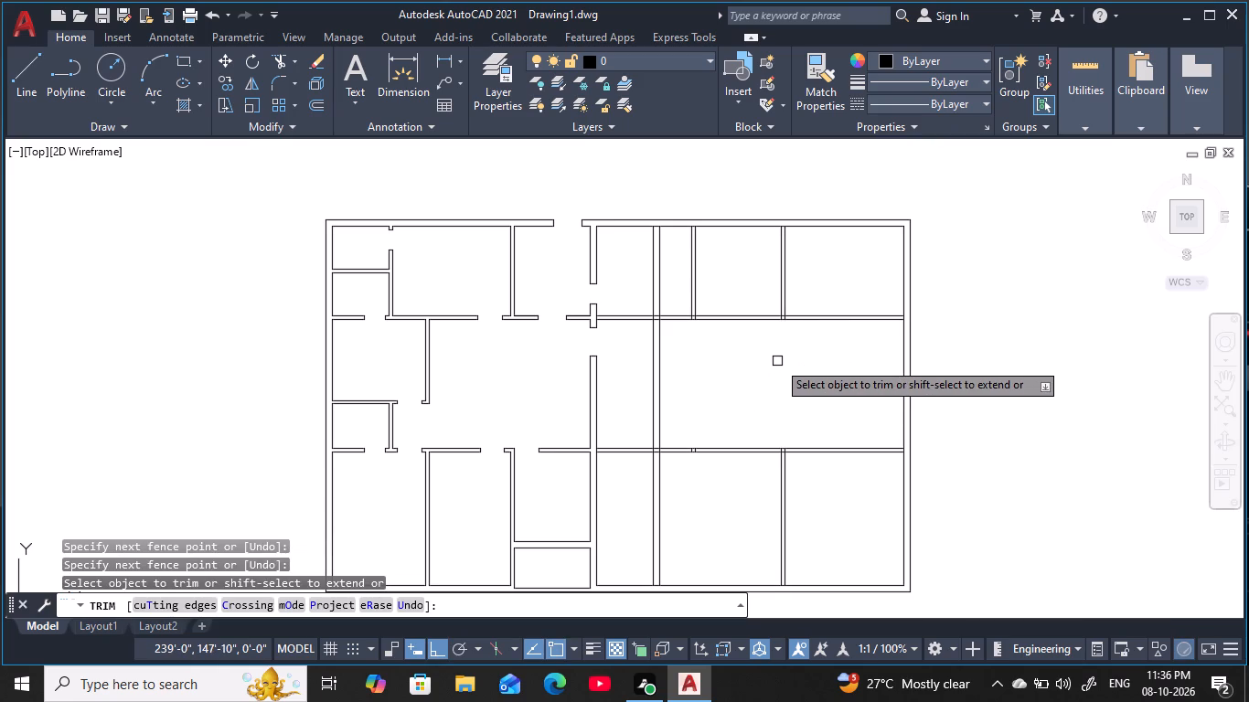
pyautogui.moveTo(778, 365); pyautogui.dragTo(717, 409, button='middle')
pyautogui.scroll(2, 747, 327)
pyautogui.moveTo(748, 327); pyautogui.dragTo(791, 362, button='middle')
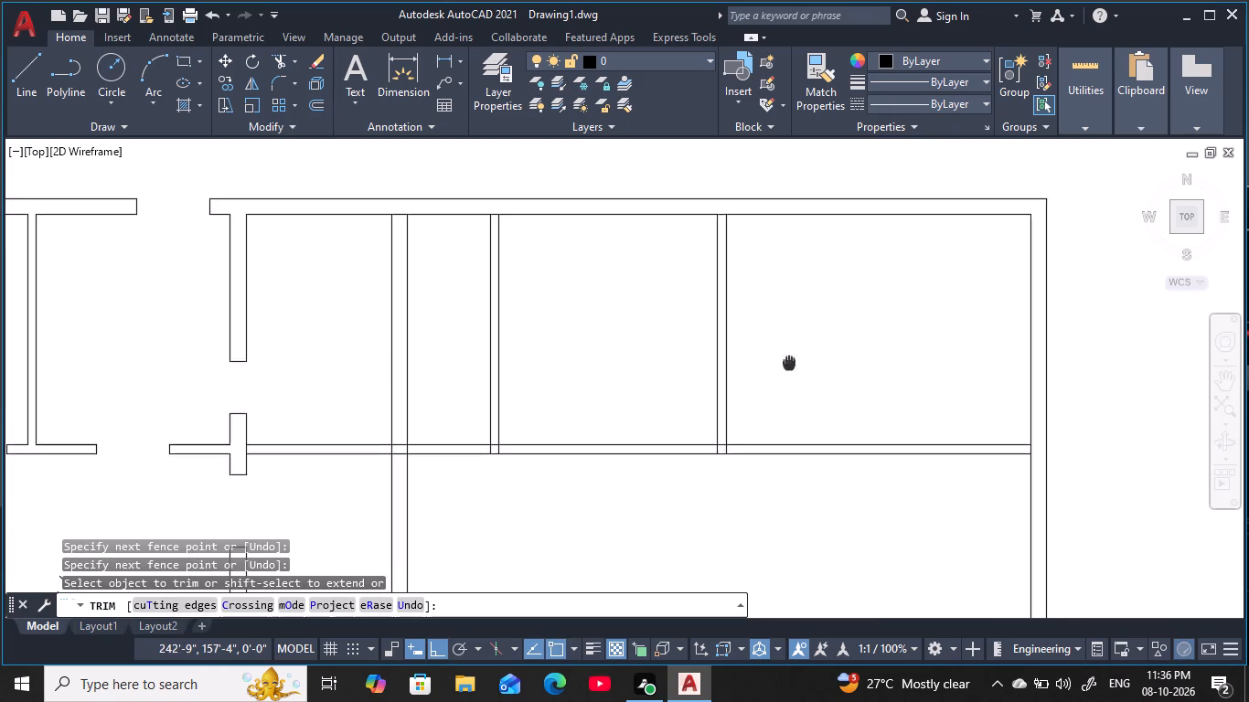
pyautogui.moveTo(791, 362); pyautogui.dragTo(799, 365, button='middle')
pyautogui.press('Escape')
pyautogui.press('Escape')
pyautogui.press('Escape')
pyautogui.press('Escape')
pyautogui.press('Escape')
pyautogui.press('Escape')
pyautogui.press('Escape')
pyautogui.press('Escape')
pyautogui.press('Escape')
pyautogui.press('Escape')
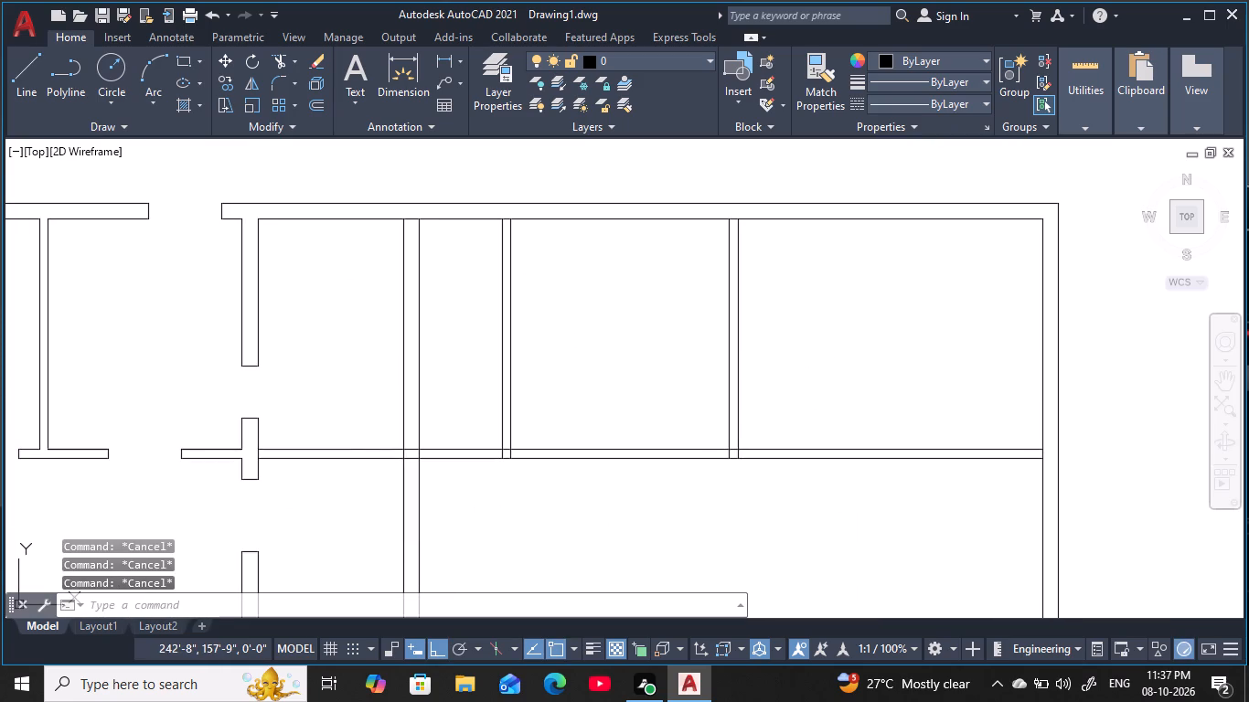
pyautogui.press('Escape')
# Measure the top-right room's clear width from the second vertical partition to the right exterior wall with a linear dimension.
pyautogui.press('d')
pyautogui.press('l')
pyautogui.press('i')
pyautogui.press('space')
pyautogui.click(742, 376)
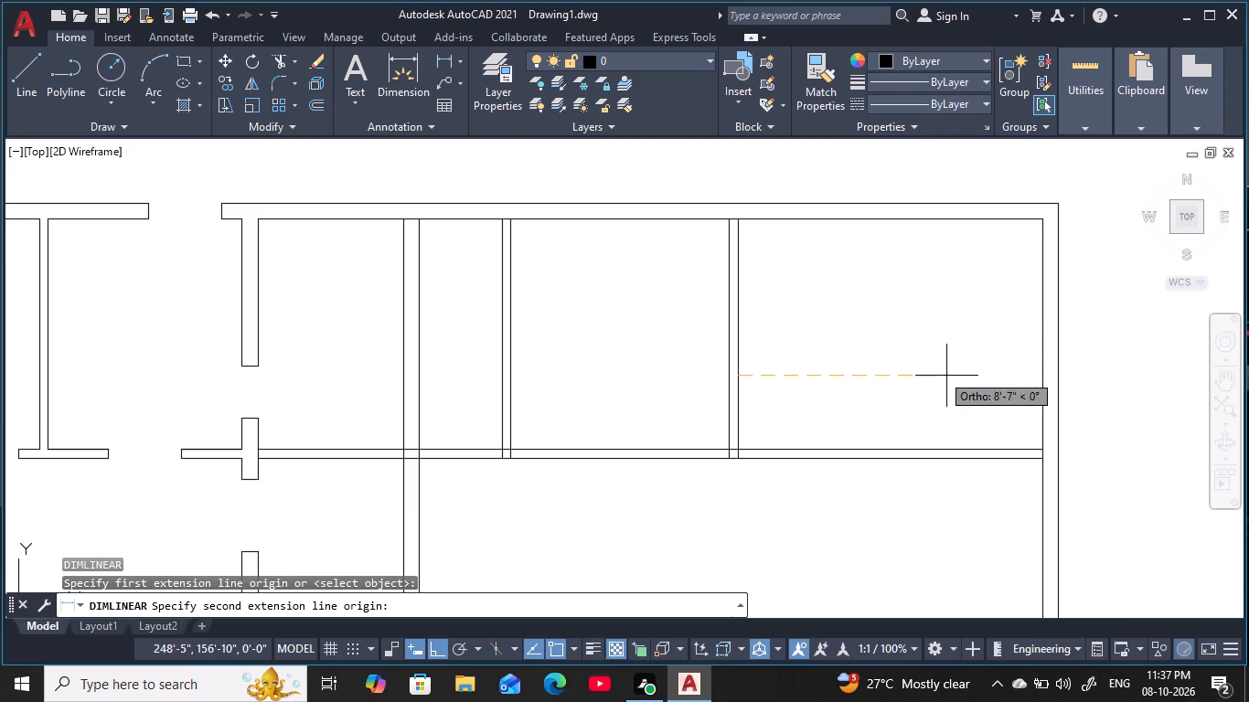
pyautogui.click(1044, 370)
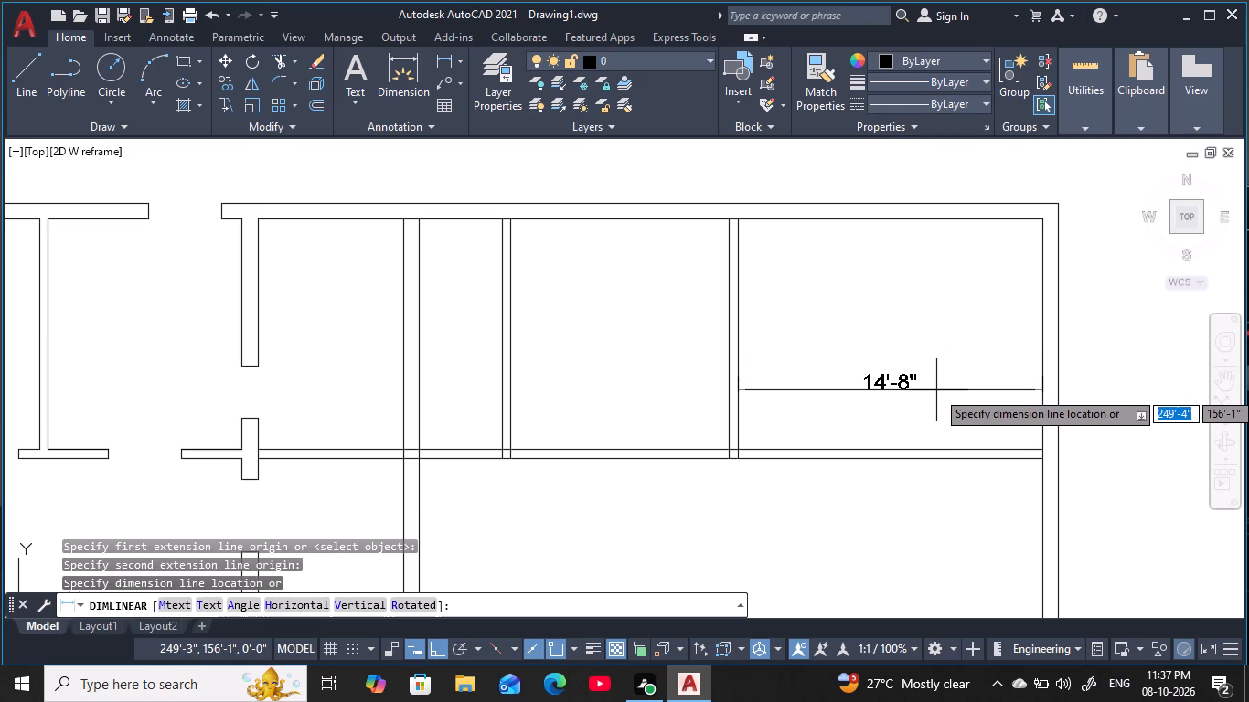
pyautogui.press('Escape')
pyautogui.press('Escape')
pyautogui.press('Escape')
pyautogui.press('Escape')
pyautogui.press('Escape')
pyautogui.press('Escape')
pyautogui.press('Escape')
pyautogui.press('Escape')
pyautogui.press('Escape')
pyautogui.press('Escape')
pyautogui.press('Escape')
pyautogui.press('Escape')
pyautogui.press('Escape')
pyautogui.press('Escape')
pyautogui.press('Escape')
pyautogui.press('Escape')
pyautogui.press('Escape')
pyautogui.press('Escape')
pyautogui.press('Escape')
pyautogui.press('Escape')
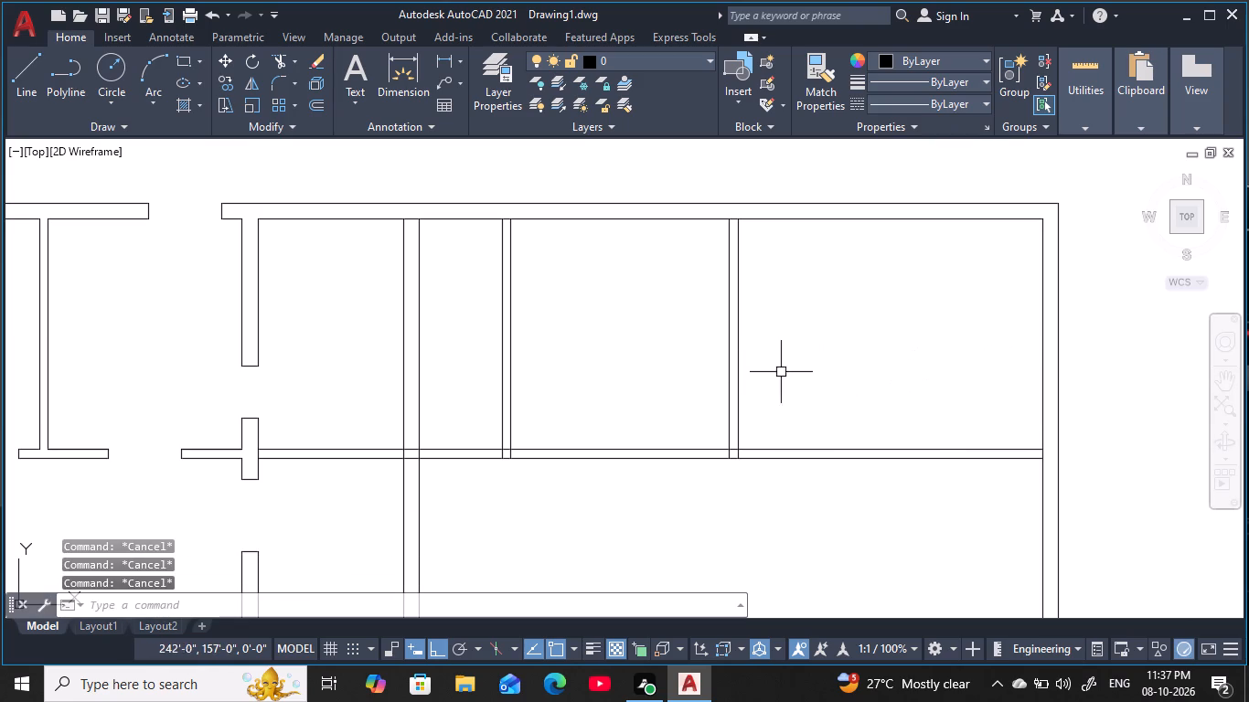
# Measure the top-right room's width again, from the second partition's right face to the exterior wall's inner face.
pyautogui.press('d')
pyautogui.press('l')
pyautogui.press('i')
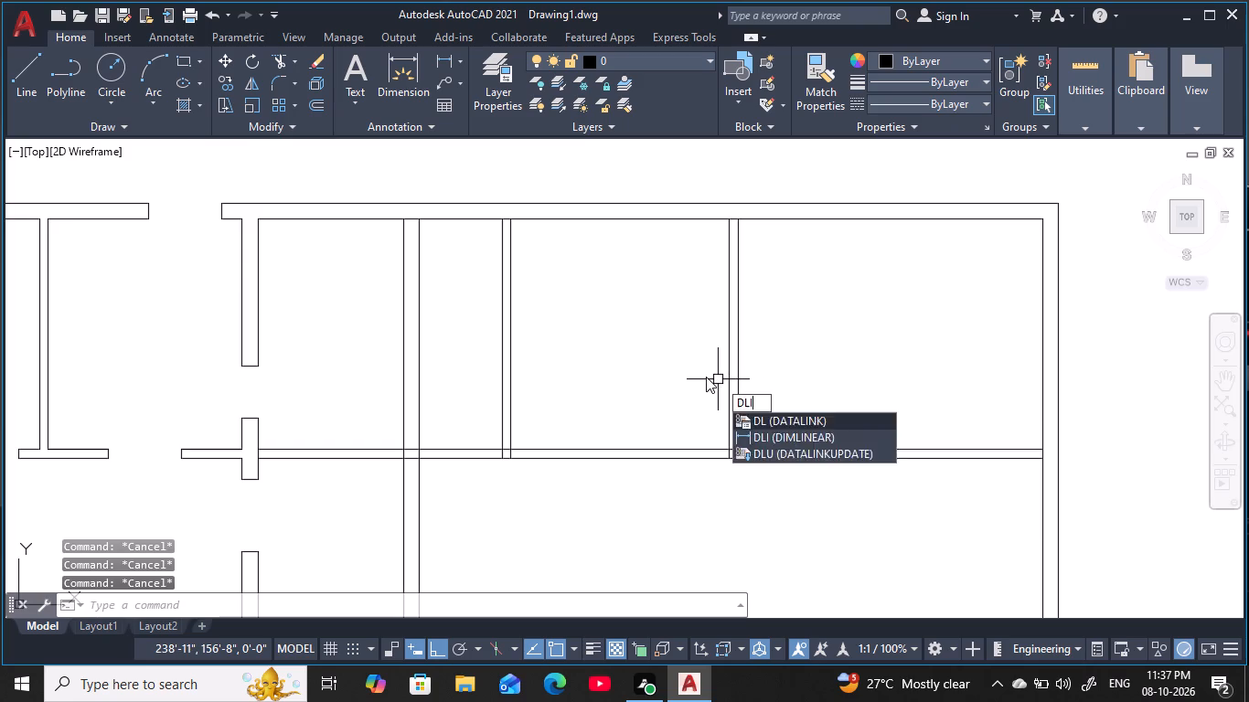
pyautogui.press('space')
pyautogui.click(741, 375)
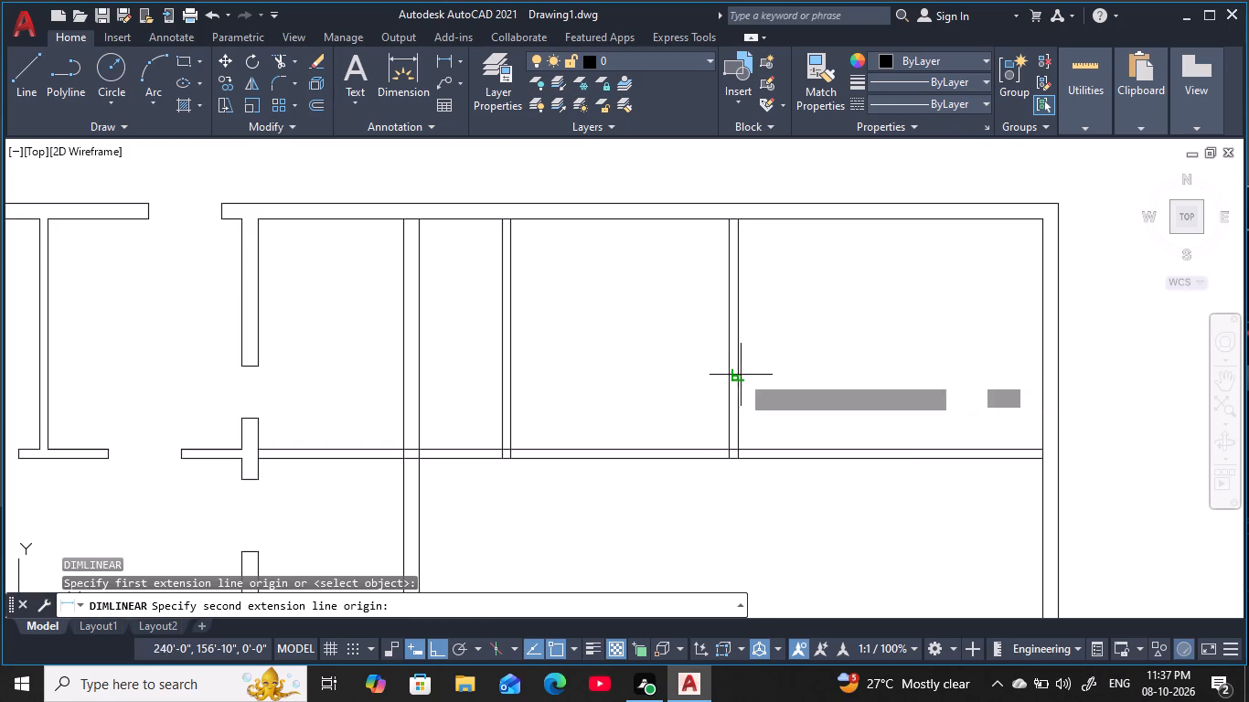
pyautogui.click(1043, 368)
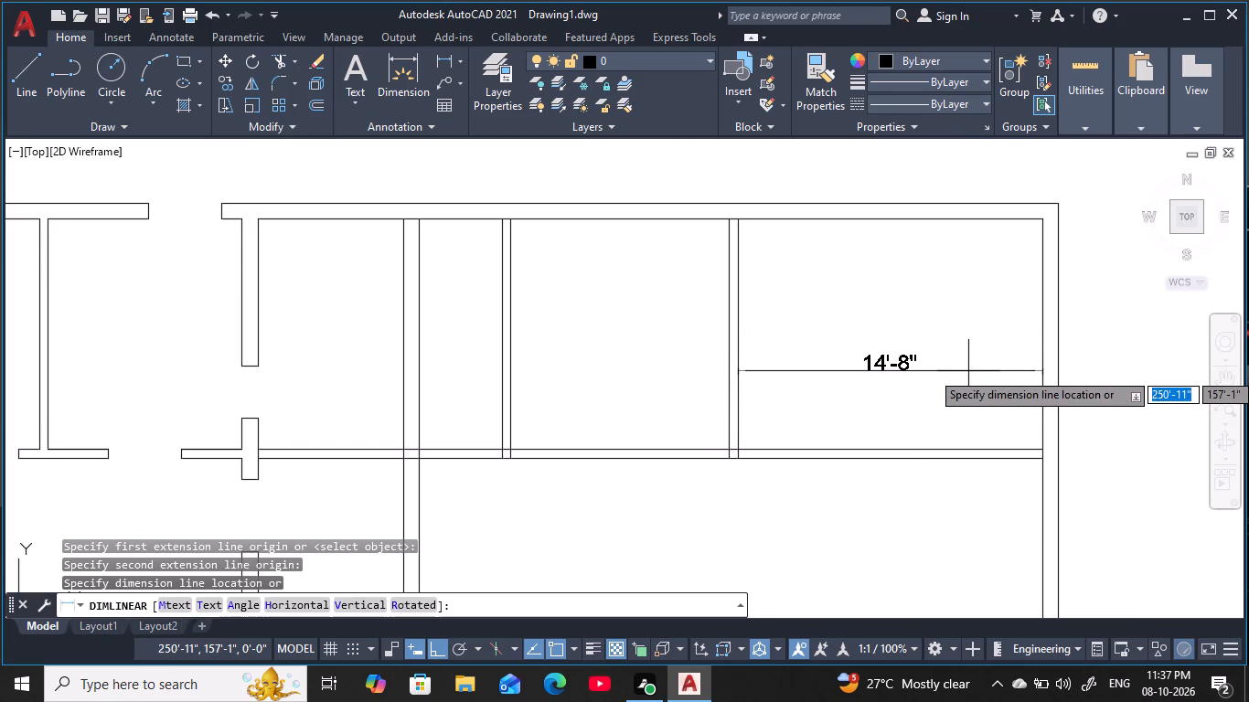
pyautogui.press('Escape')
pyautogui.press('Escape')
pyautogui.press('Escape')
pyautogui.press('Escape')
pyautogui.press('Escape')
pyautogui.press('Escape')
pyautogui.press('Escape')
pyautogui.press('Escape')
pyautogui.press('Escape')
pyautogui.press('Escape')
pyautogui.press('Escape')
pyautogui.press('Escape')
pyautogui.press('Escape')
pyautogui.press('Escape')
pyautogui.press('Escape')
pyautogui.press('Escape')
pyautogui.press('Escape')
pyautogui.press('Escape')
pyautogui.press('Escape')
pyautogui.press('Escape')
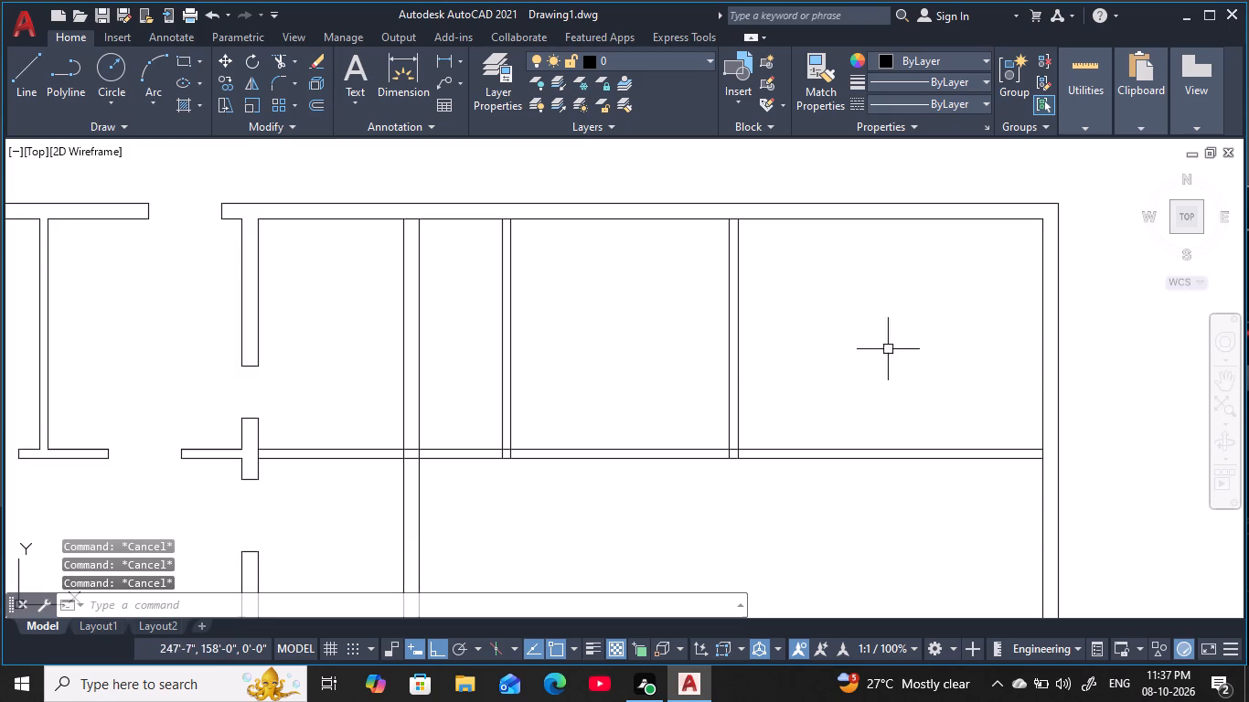
pyautogui.press('Escape')
pyautogui.press('Escape')
# Place a horizontal linear dimension across the top-row room between the two new 5" vertical partitions.
pyautogui.press('d')
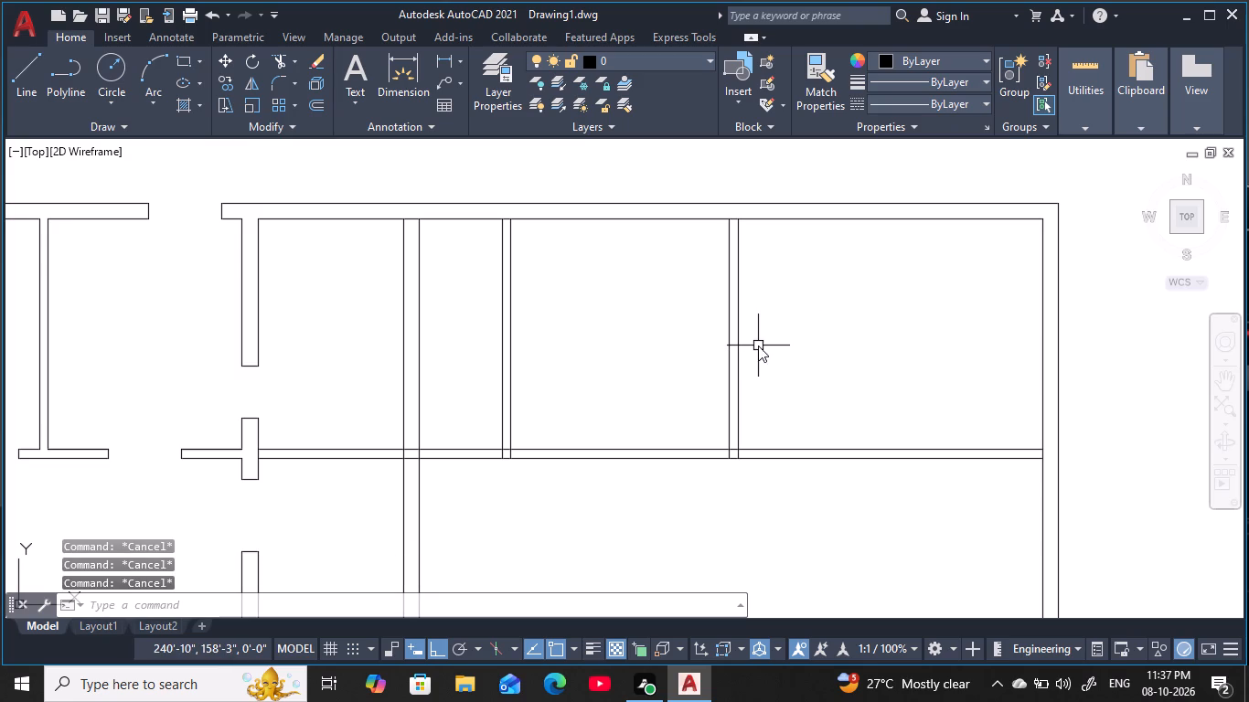
pyautogui.write('LI')
pyautogui.press('space')
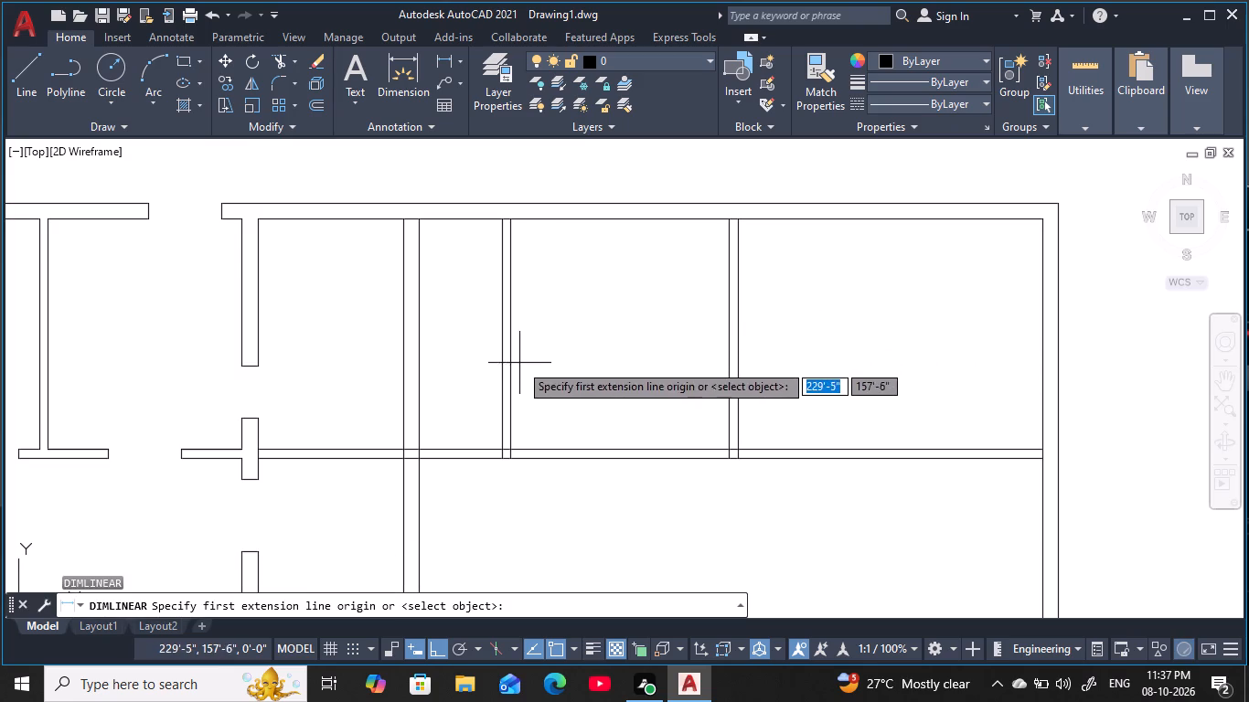
pyautogui.click(516, 367)
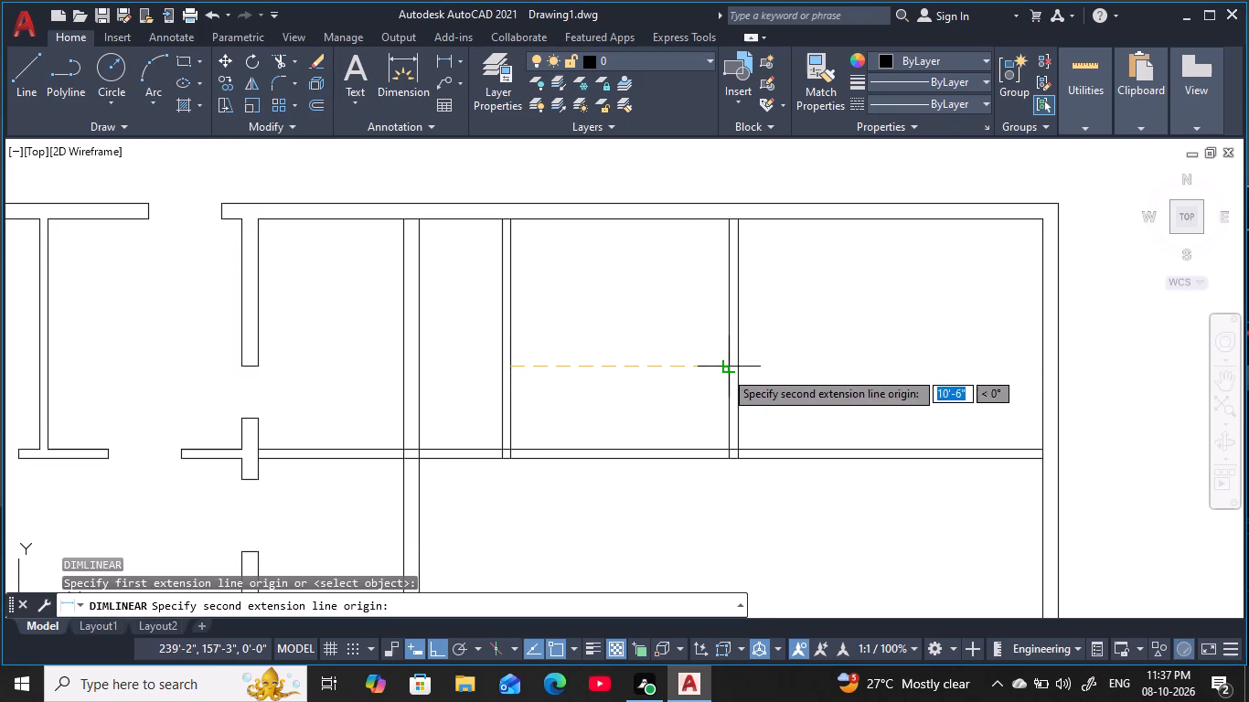
pyautogui.click(725, 370)
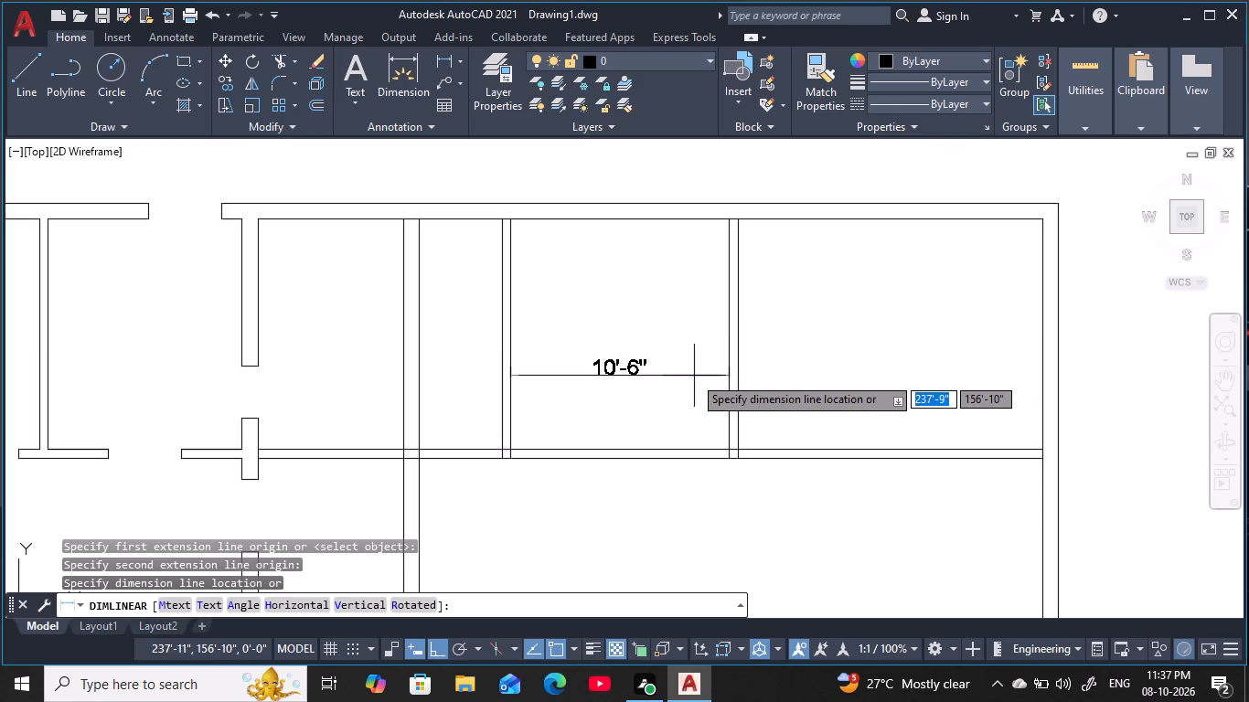
pyautogui.click(683, 375)
pyautogui.moveTo(683, 371); pyautogui.dragTo(739, 375, button='middle')
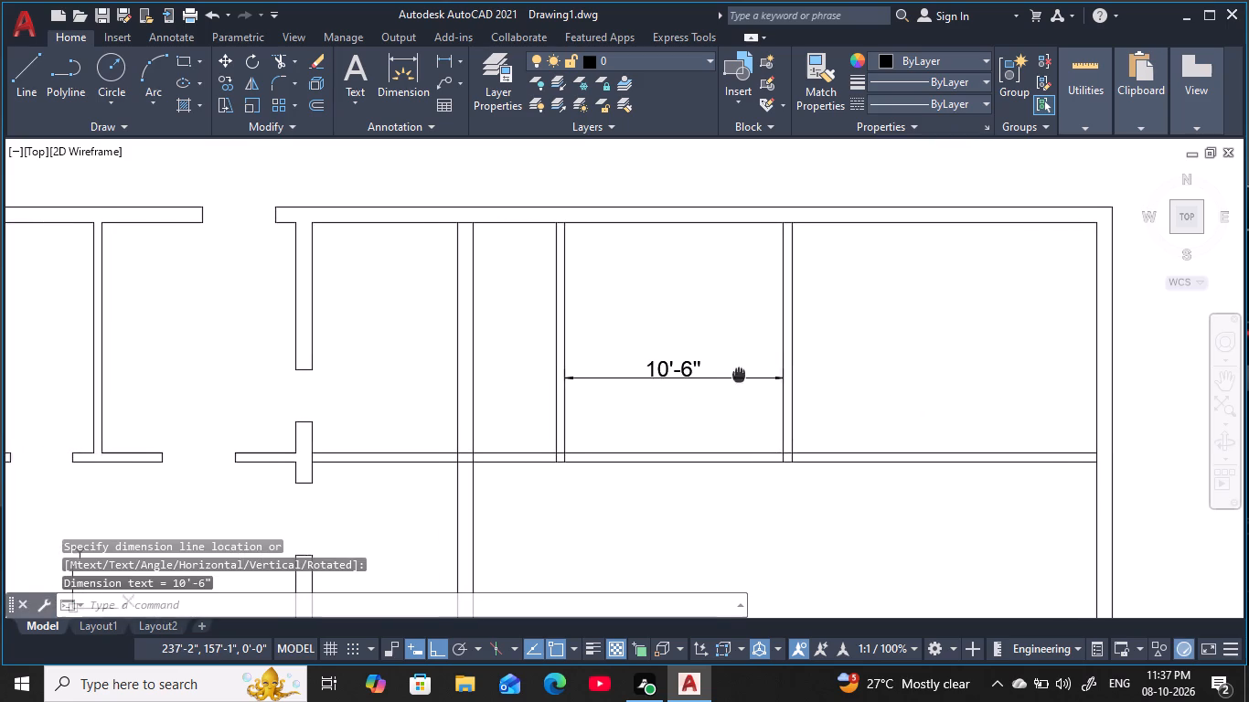
# Measure the clear width of the narrow top-row space between the wall and the first 5" vertical partition with a linear dimension.
pyautogui.moveTo(739, 375); pyautogui.dragTo(745, 375, button='middle')
pyautogui.press('Escape')
pyautogui.press('Escape')
pyautogui.press('Escape')
pyautogui.press('Escape')
pyautogui.press('Escape')
pyautogui.press('Escape')
pyautogui.press('Escape')
pyautogui.press('Escape')
pyautogui.press('Escape')
pyautogui.press('Escape')
pyautogui.press('Escape')
pyautogui.press('Escape')
pyautogui.press('Escape')
pyautogui.press('Escape')
pyautogui.press('Escape')
pyautogui.press('Escape')
pyautogui.press('Escape')
pyautogui.press('Escape')
pyautogui.press('Escape')
pyautogui.press('Escape')
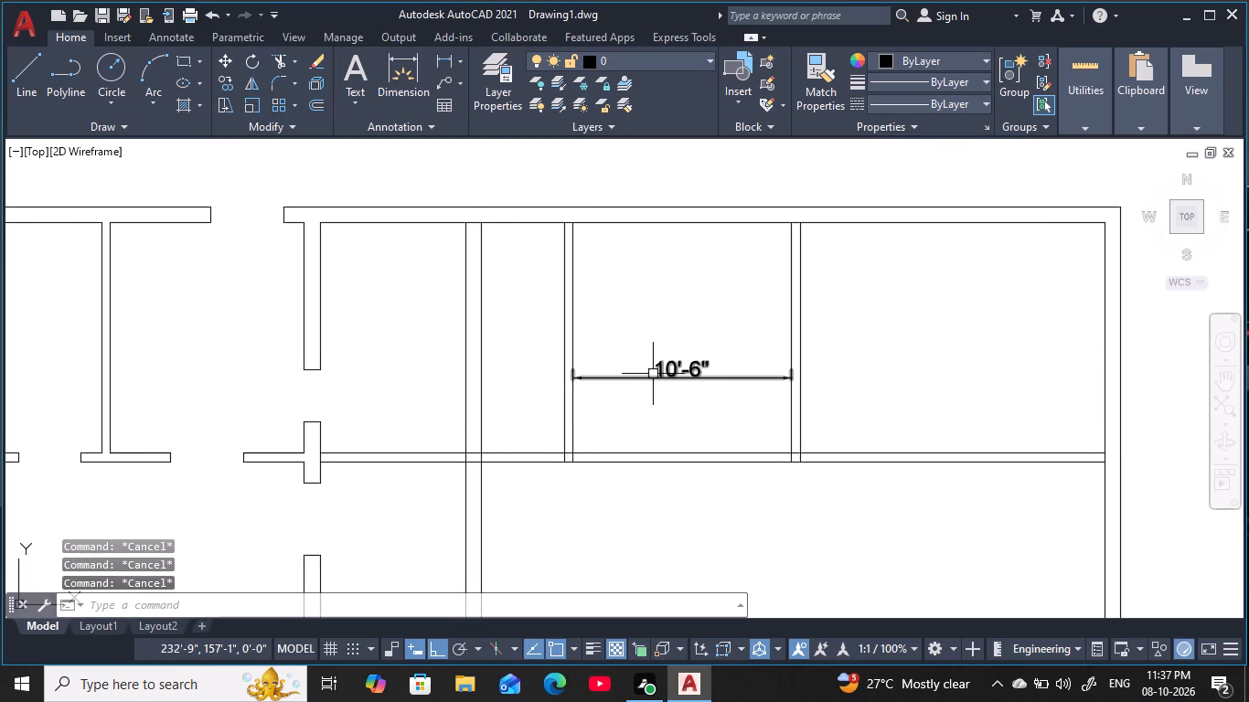
pyautogui.press('d')
pyautogui.press('l')
pyautogui.press('i')
pyautogui.press('space')
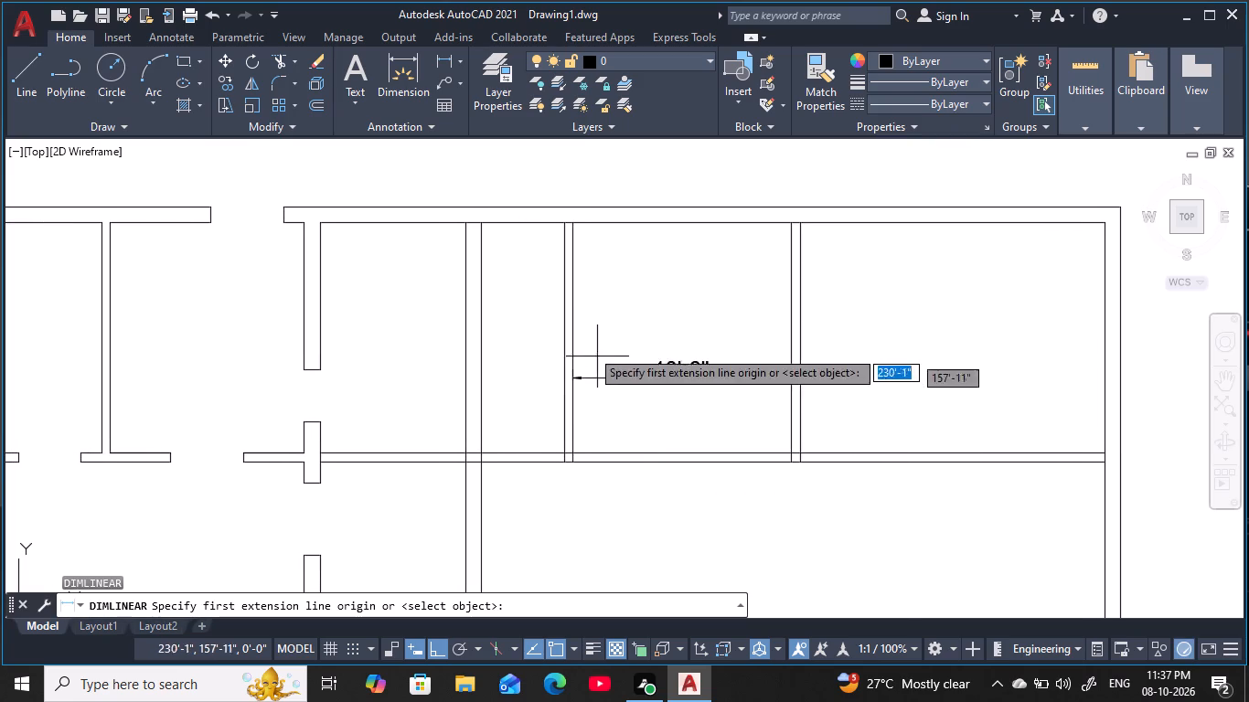
pyautogui.click(480, 303)
pyautogui.click(563, 308)
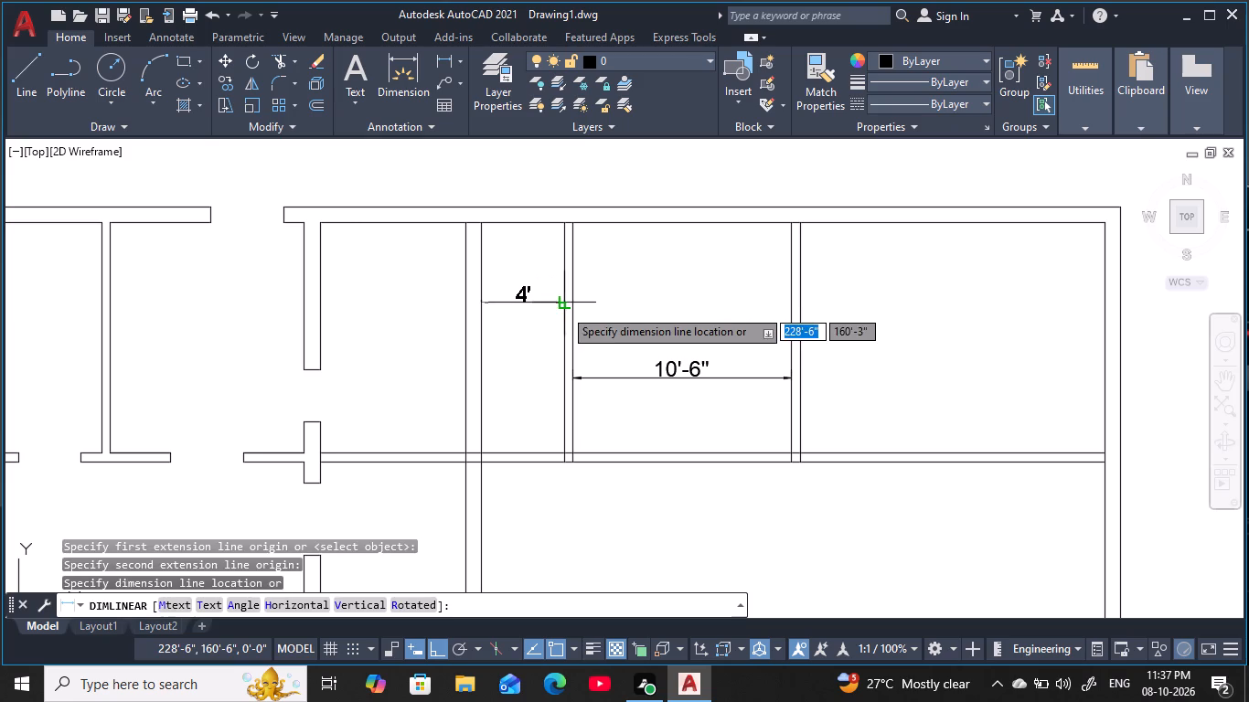
pyautogui.click(548, 317)
pyautogui.press('Escape')
pyautogui.press('Escape')
pyautogui.press('Escape')
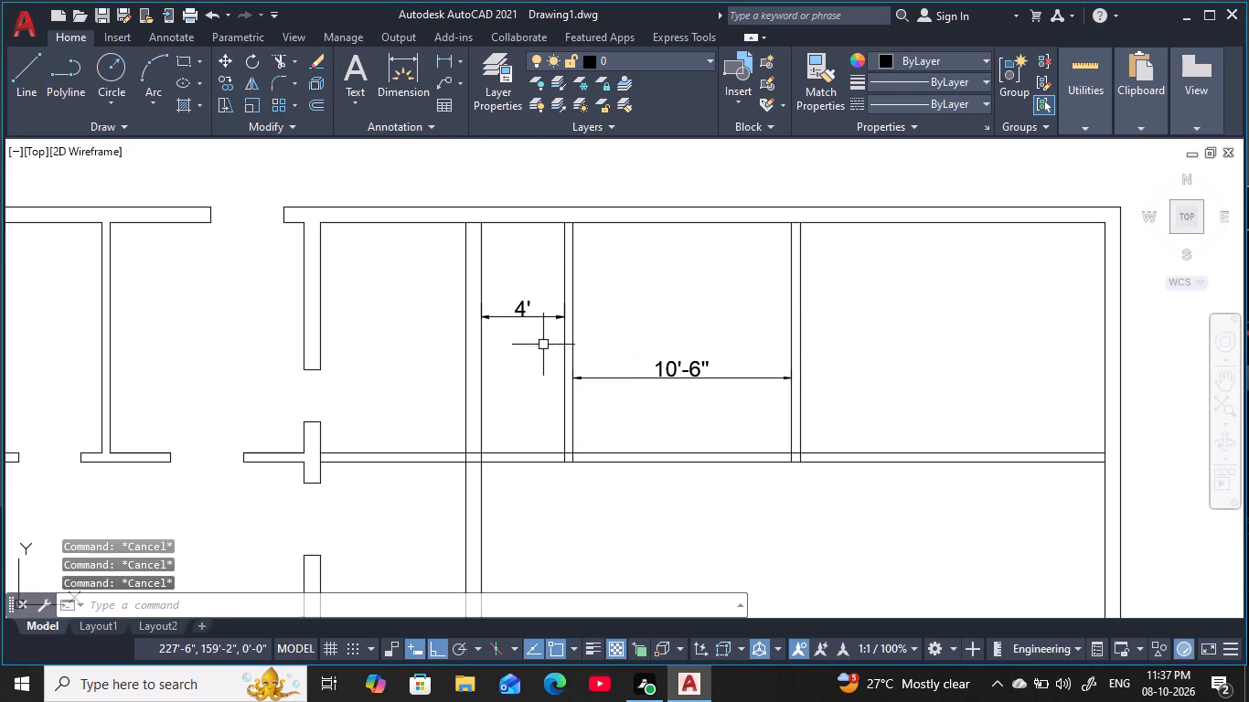
pyautogui.press('Escape')
pyautogui.click(543, 362)
pyautogui.press('Escape')
# Erase the two horizontal dimensions from the narrow space and the adjoining room in the top row.
pyautogui.click(517, 291)
pyautogui.click(517, 338)
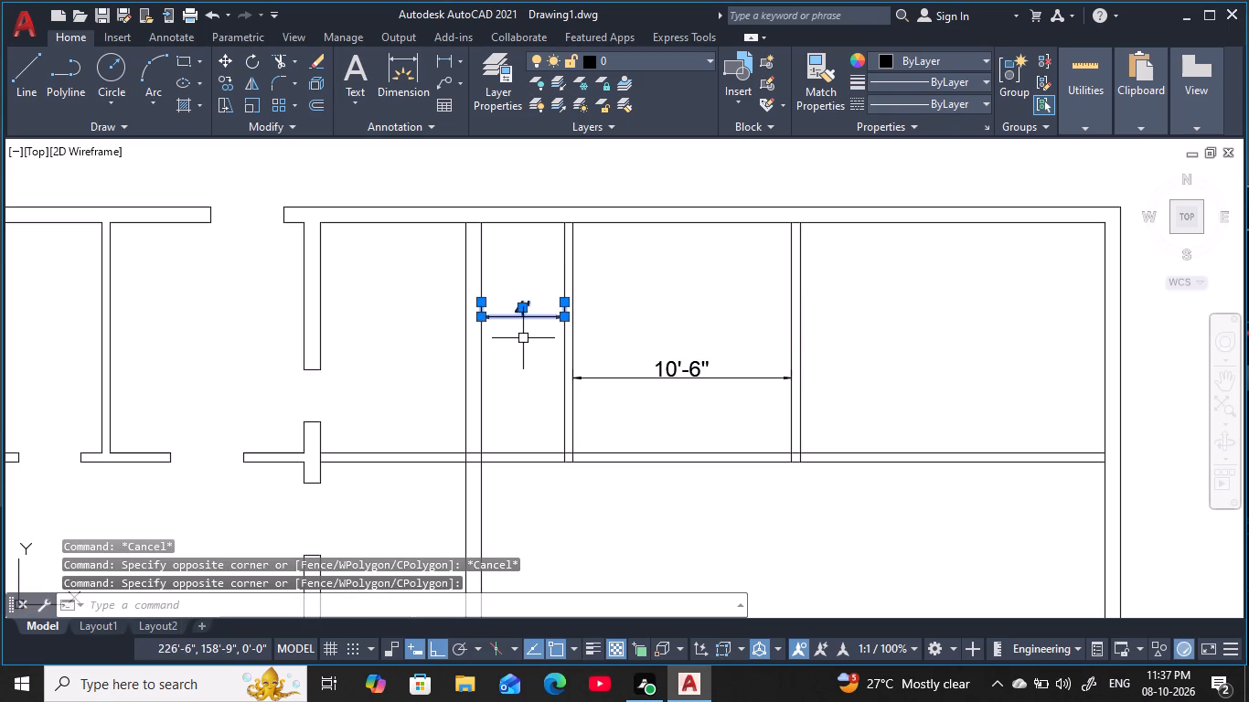
pyautogui.write('E')
pyautogui.press('space')
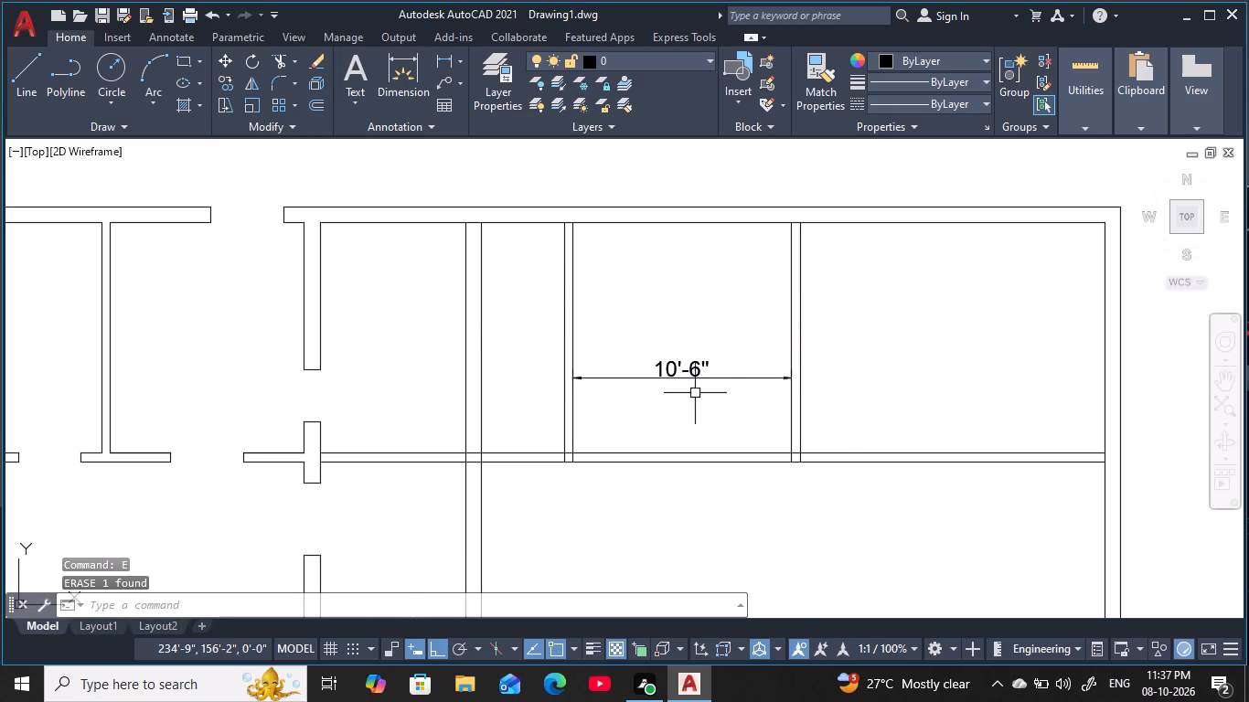
pyautogui.click(696, 394)
pyautogui.click(658, 335)
pyautogui.write('E')
pyautogui.press('space')
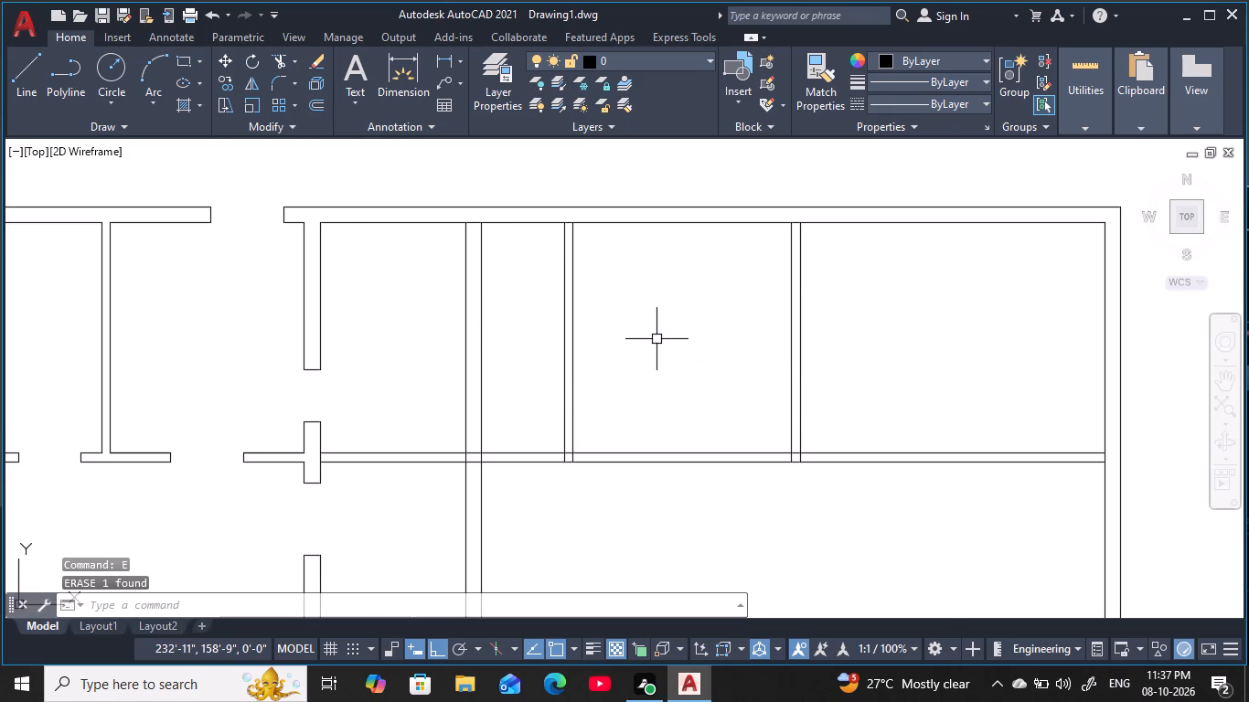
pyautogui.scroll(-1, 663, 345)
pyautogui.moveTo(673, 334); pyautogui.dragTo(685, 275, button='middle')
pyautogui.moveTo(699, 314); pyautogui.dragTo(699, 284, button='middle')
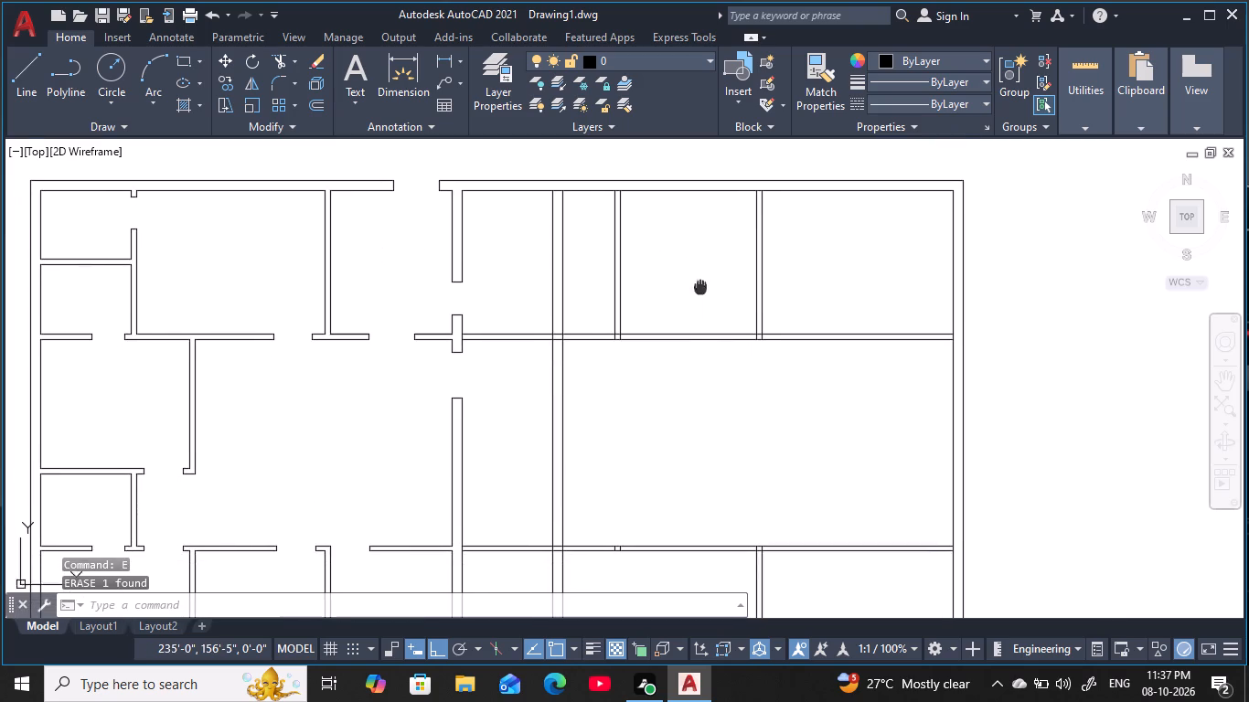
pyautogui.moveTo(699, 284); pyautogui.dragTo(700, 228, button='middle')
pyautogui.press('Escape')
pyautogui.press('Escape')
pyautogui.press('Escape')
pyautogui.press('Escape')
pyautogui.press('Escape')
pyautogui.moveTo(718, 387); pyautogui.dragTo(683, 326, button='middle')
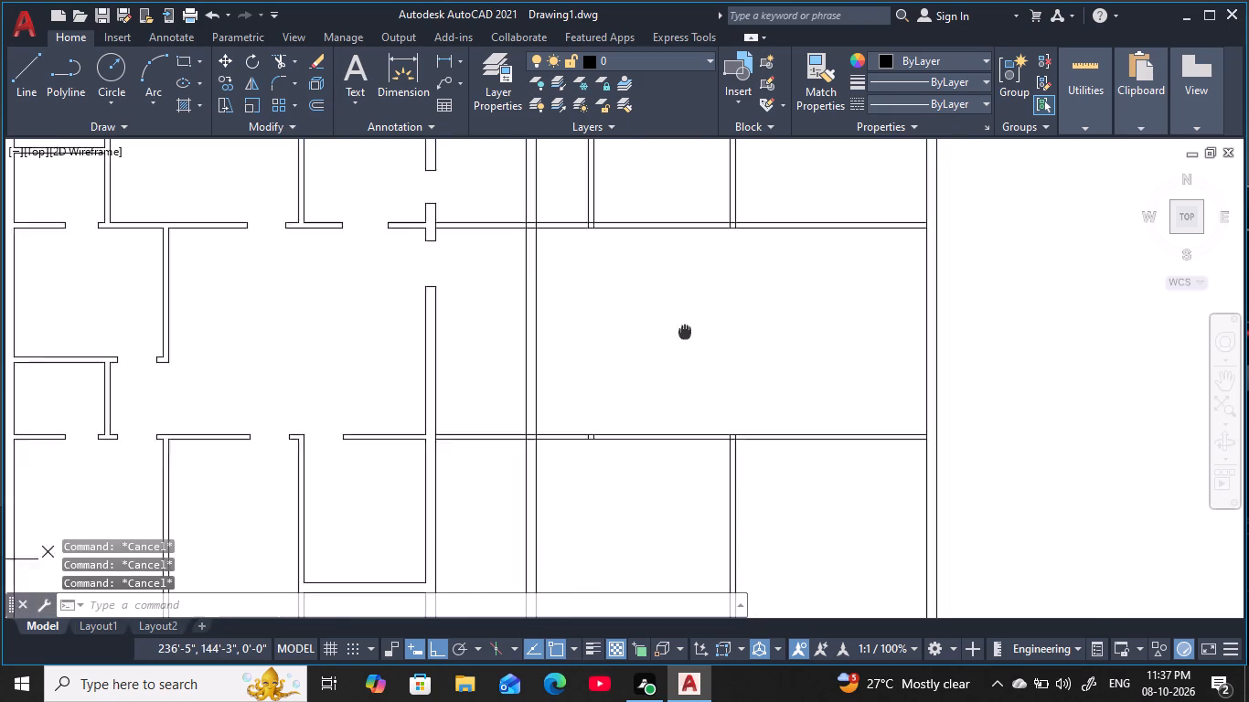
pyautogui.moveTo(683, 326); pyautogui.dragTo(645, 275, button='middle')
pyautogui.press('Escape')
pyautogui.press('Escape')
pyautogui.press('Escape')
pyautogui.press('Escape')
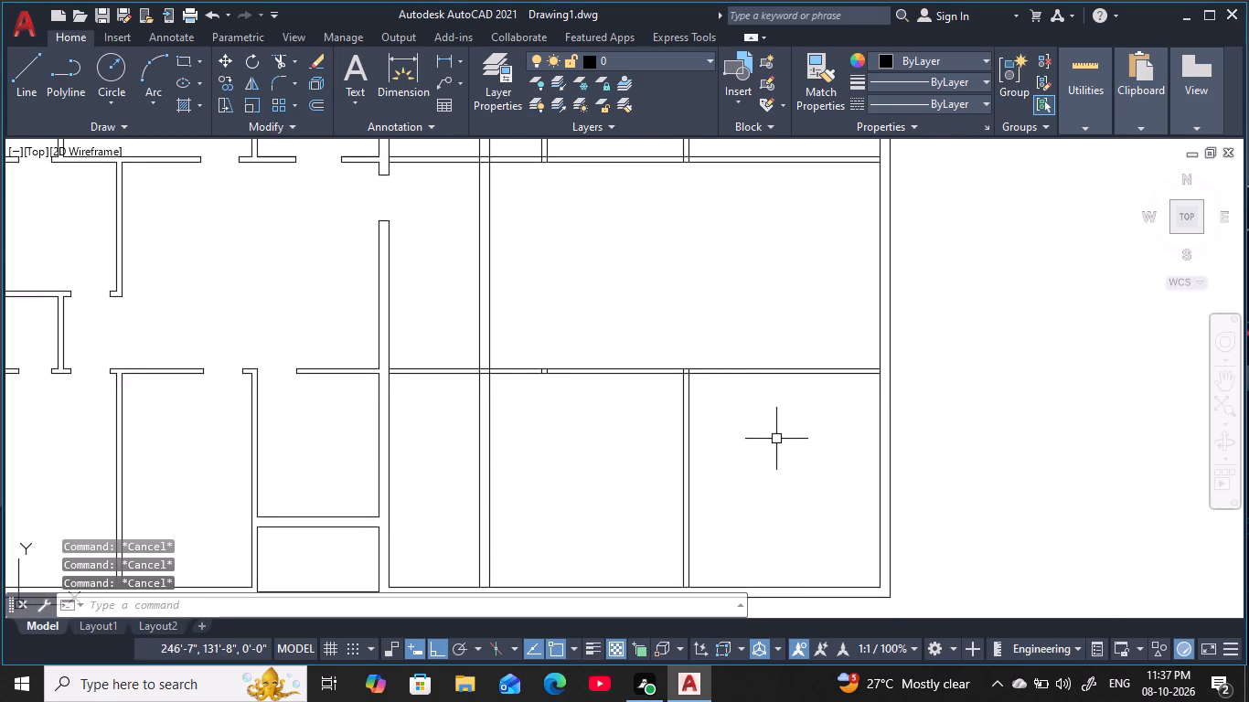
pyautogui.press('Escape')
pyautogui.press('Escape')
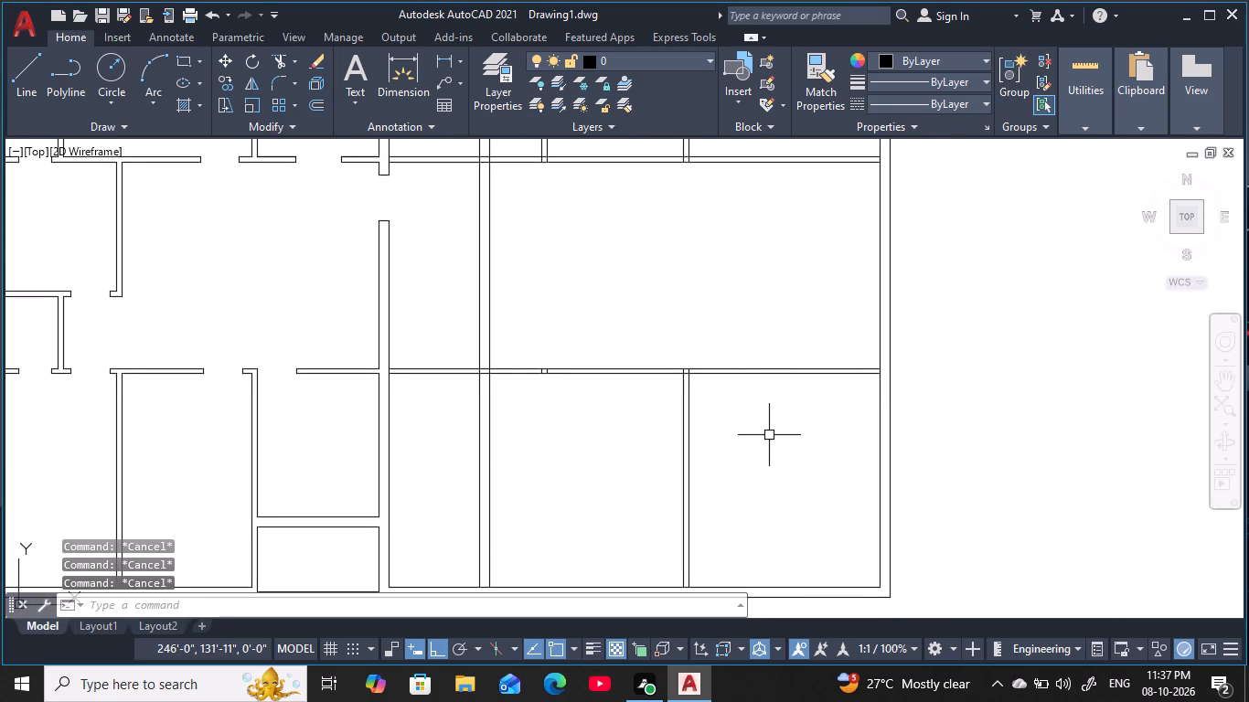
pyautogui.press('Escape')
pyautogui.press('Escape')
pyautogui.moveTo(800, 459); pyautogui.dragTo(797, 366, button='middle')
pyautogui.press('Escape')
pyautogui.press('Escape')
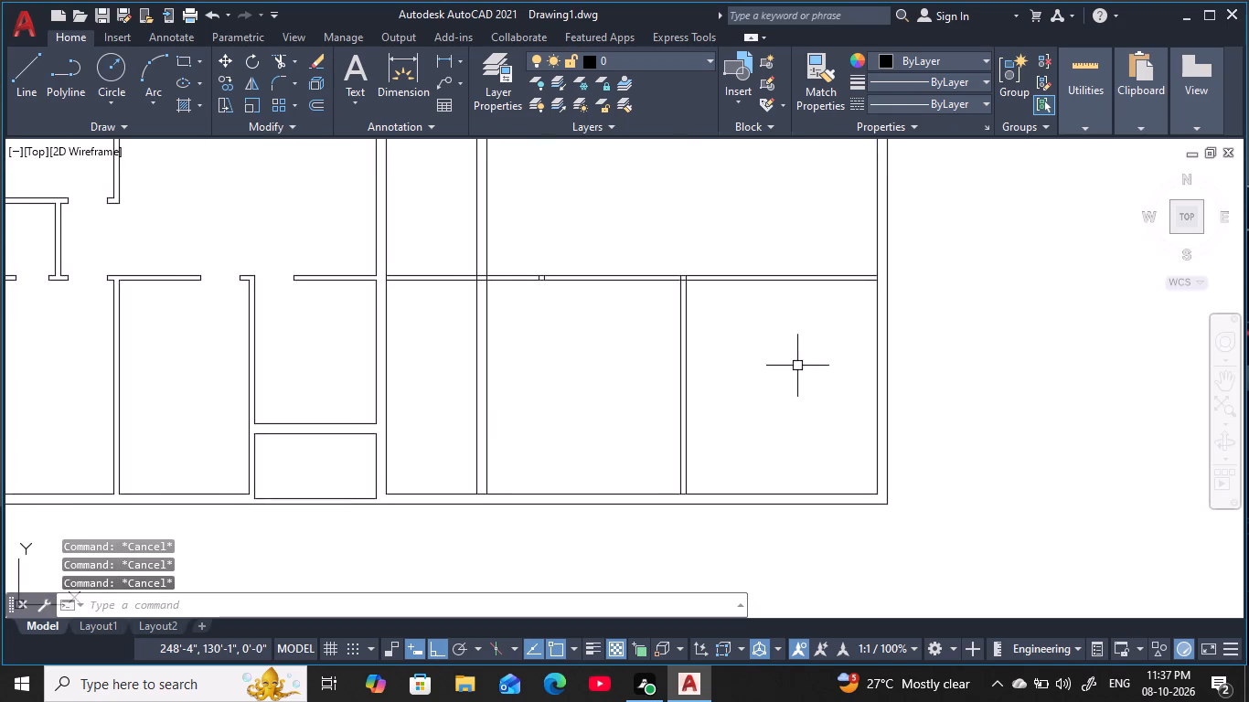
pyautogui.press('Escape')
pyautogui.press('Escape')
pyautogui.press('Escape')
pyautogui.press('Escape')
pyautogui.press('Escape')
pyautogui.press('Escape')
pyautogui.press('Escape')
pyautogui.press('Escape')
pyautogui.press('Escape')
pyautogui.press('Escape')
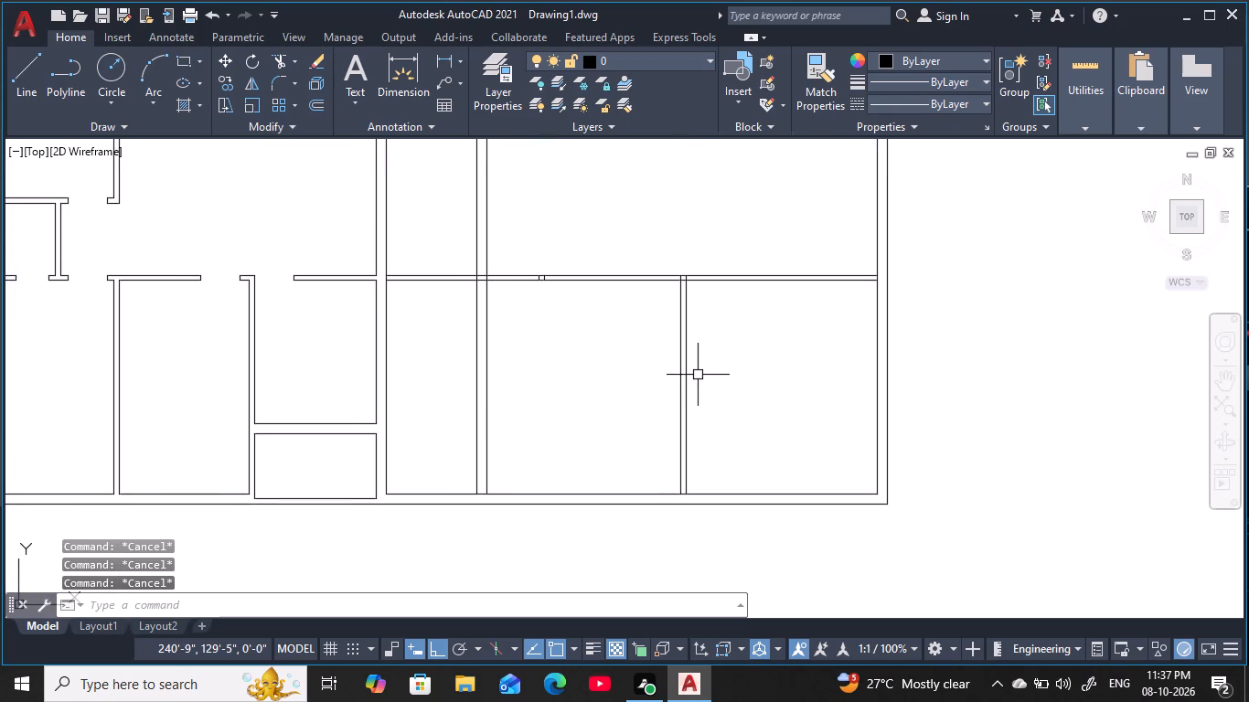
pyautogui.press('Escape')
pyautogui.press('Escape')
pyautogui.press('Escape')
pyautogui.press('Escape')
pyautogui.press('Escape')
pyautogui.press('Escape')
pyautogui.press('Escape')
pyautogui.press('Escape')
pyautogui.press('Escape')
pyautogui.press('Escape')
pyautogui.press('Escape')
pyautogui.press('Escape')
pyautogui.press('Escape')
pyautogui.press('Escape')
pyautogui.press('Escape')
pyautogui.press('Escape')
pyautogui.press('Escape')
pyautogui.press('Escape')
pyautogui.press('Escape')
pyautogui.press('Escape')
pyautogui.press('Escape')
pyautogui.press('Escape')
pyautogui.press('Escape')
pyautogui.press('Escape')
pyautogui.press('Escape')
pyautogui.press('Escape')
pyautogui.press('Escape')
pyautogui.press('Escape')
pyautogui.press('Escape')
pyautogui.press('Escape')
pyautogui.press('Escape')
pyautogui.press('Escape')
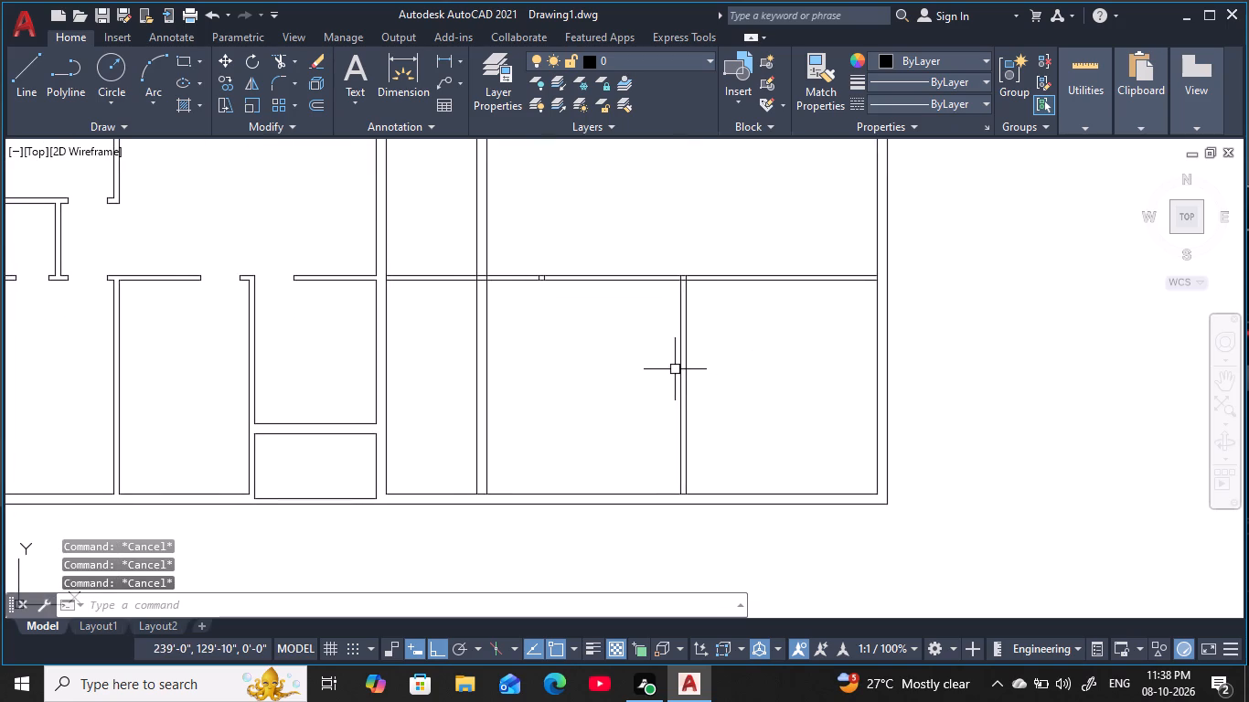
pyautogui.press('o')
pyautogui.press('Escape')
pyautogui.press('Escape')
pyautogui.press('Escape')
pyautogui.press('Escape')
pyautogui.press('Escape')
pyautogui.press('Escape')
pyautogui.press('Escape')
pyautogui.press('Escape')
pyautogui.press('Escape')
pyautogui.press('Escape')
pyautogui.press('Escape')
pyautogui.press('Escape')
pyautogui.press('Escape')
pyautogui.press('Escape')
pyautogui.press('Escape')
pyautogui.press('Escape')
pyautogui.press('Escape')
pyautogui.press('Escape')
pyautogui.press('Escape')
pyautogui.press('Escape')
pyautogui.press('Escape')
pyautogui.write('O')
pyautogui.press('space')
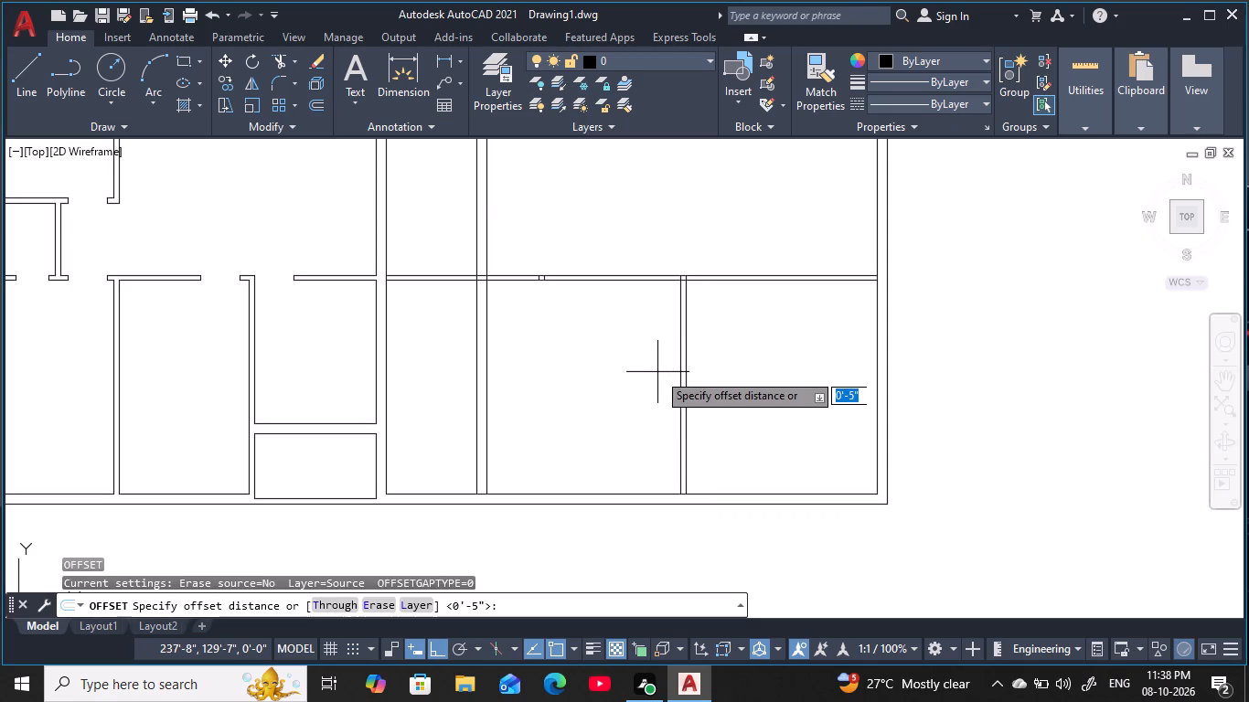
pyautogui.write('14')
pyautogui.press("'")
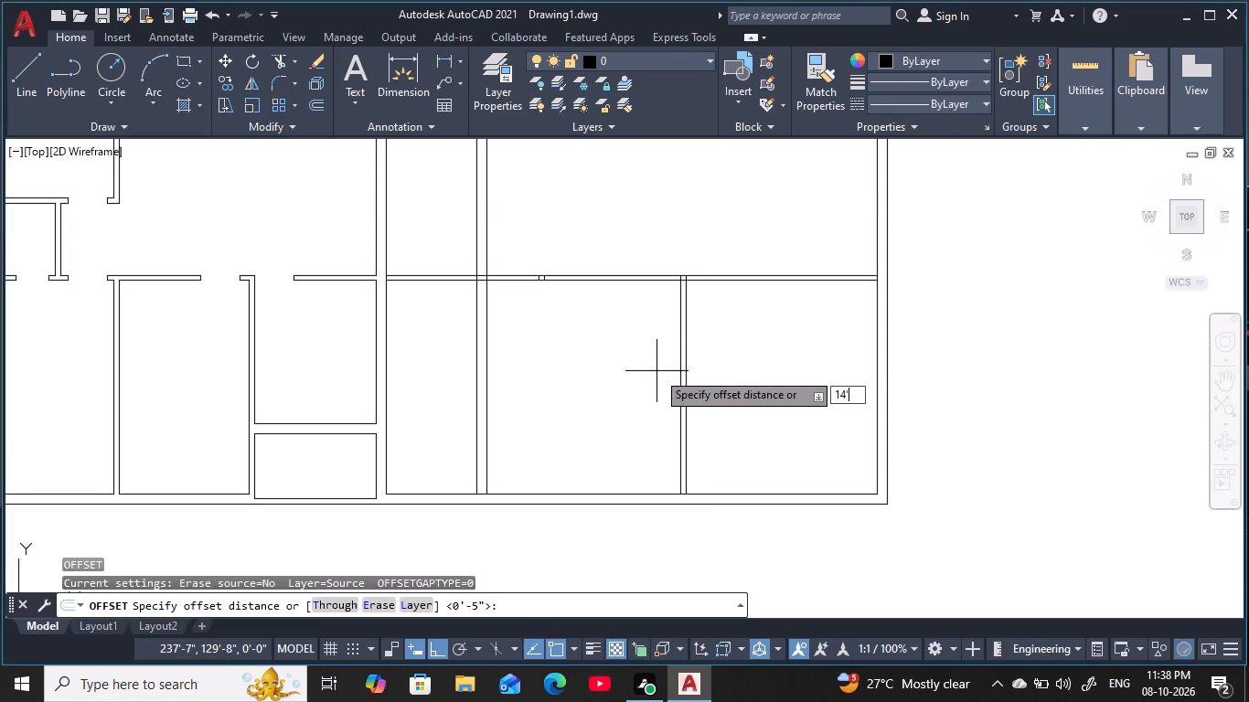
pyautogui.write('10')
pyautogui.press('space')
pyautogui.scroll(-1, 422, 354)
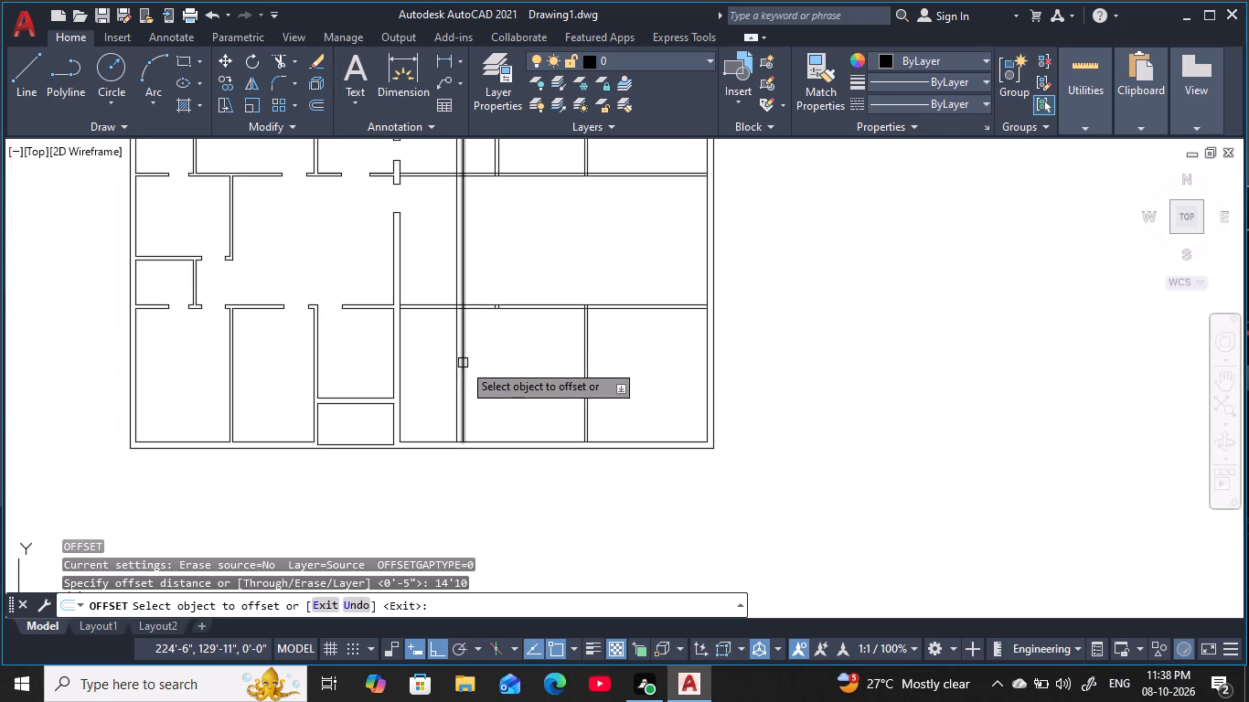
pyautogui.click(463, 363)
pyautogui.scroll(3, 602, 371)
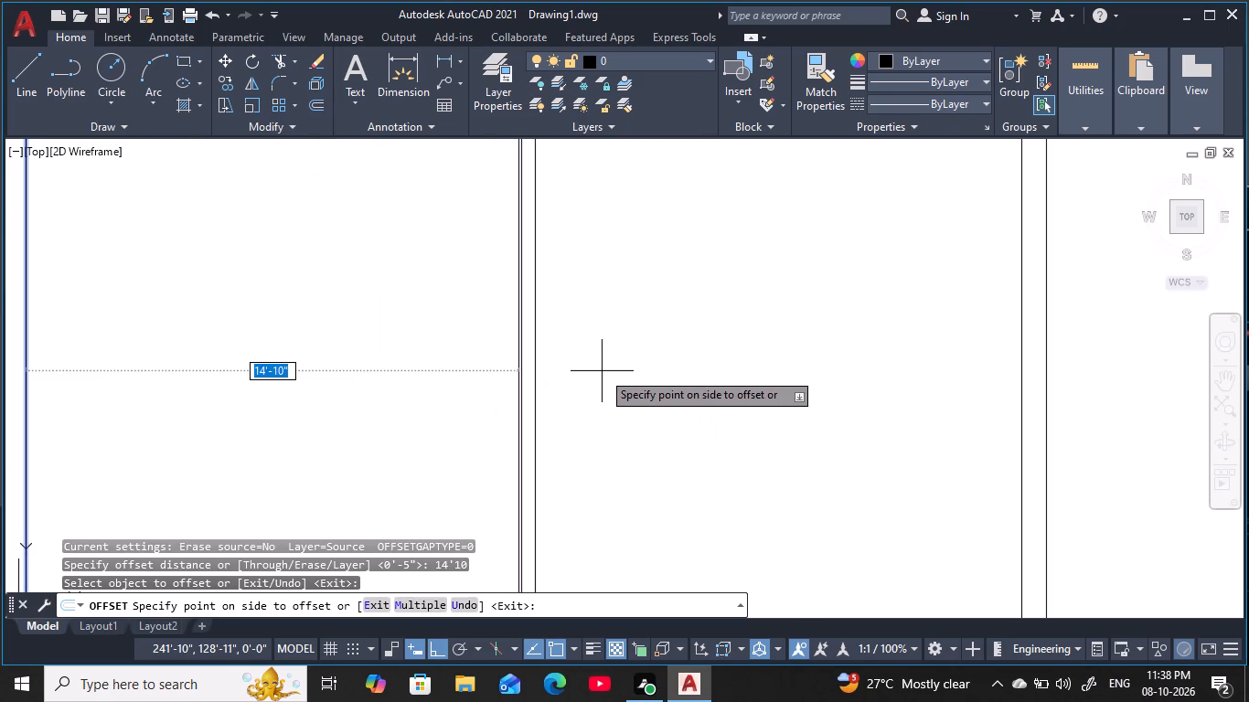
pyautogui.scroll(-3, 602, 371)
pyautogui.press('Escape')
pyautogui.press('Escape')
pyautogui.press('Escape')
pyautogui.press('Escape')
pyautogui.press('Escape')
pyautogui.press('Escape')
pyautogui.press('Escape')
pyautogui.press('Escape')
# Measure the top-row clear width from the long vertical wall's right face to the second 5" partition's left face.
pyautogui.scroll(1, 530, 364)
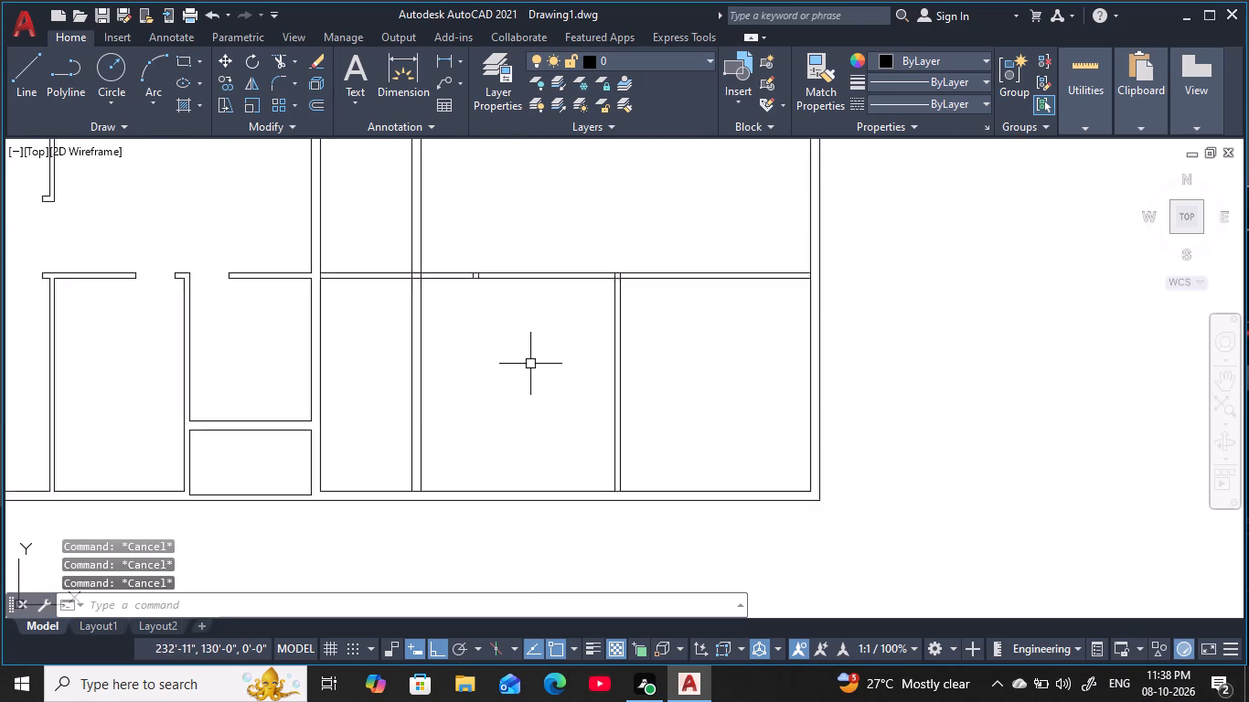
pyautogui.scroll(1, 530, 364)
pyautogui.moveTo(530, 364); pyautogui.dragTo(510, 373, button='middle')
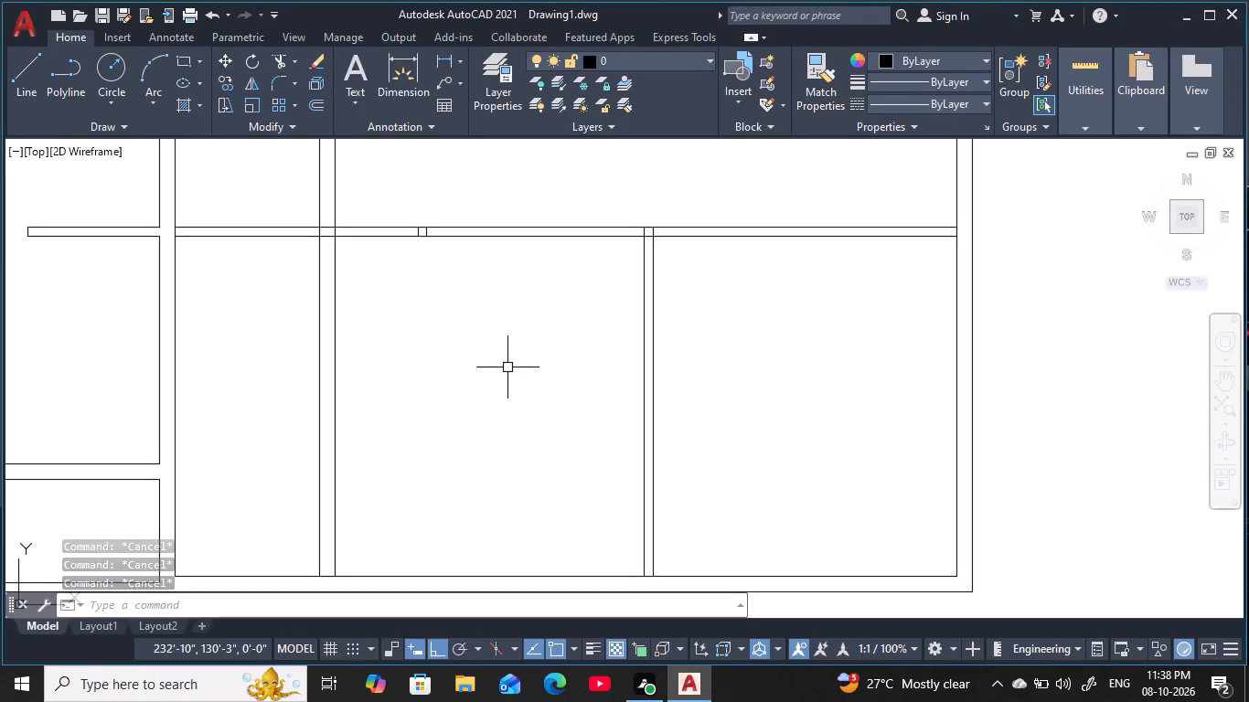
pyautogui.moveTo(446, 366); pyautogui.dragTo(463, 631, button='middle')
pyautogui.scroll(-1, 473, 420)
pyautogui.moveTo(471, 397); pyautogui.dragTo(473, 492, button='middle')
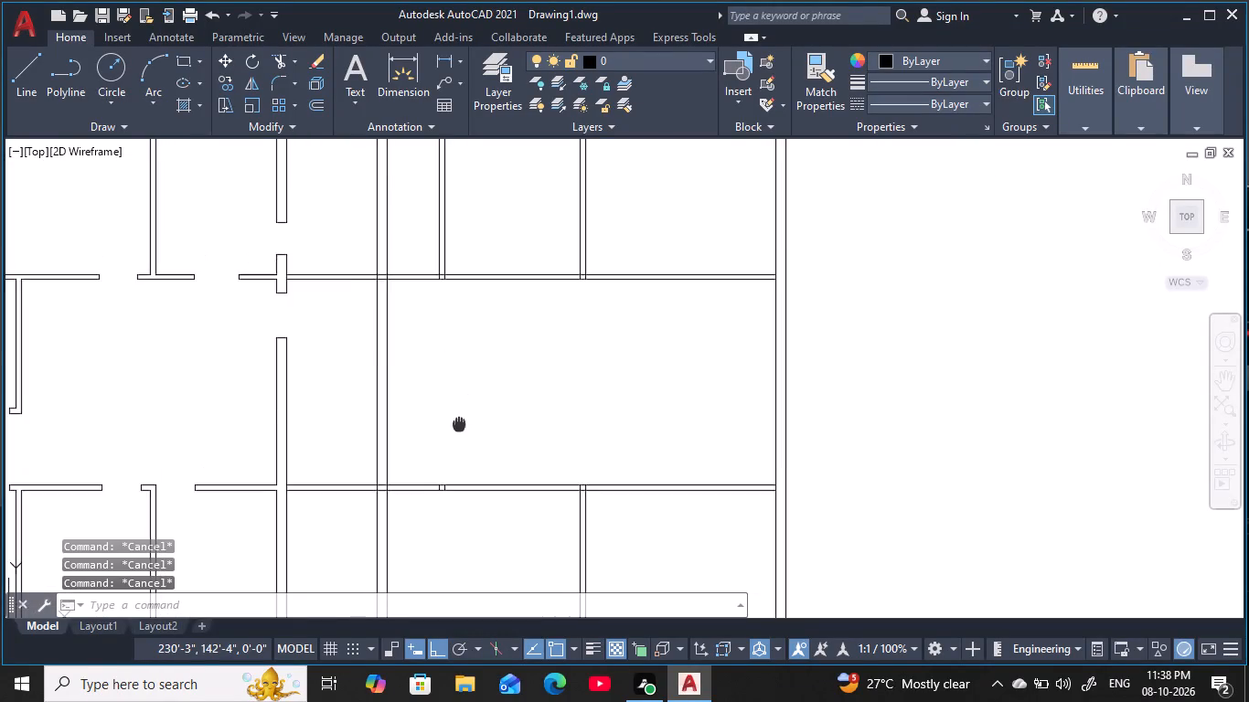
pyautogui.press('Escape')
pyautogui.press('Escape')
pyautogui.press('Escape')
pyautogui.write('DLI')
pyautogui.press('space')
pyautogui.click(403, 322)
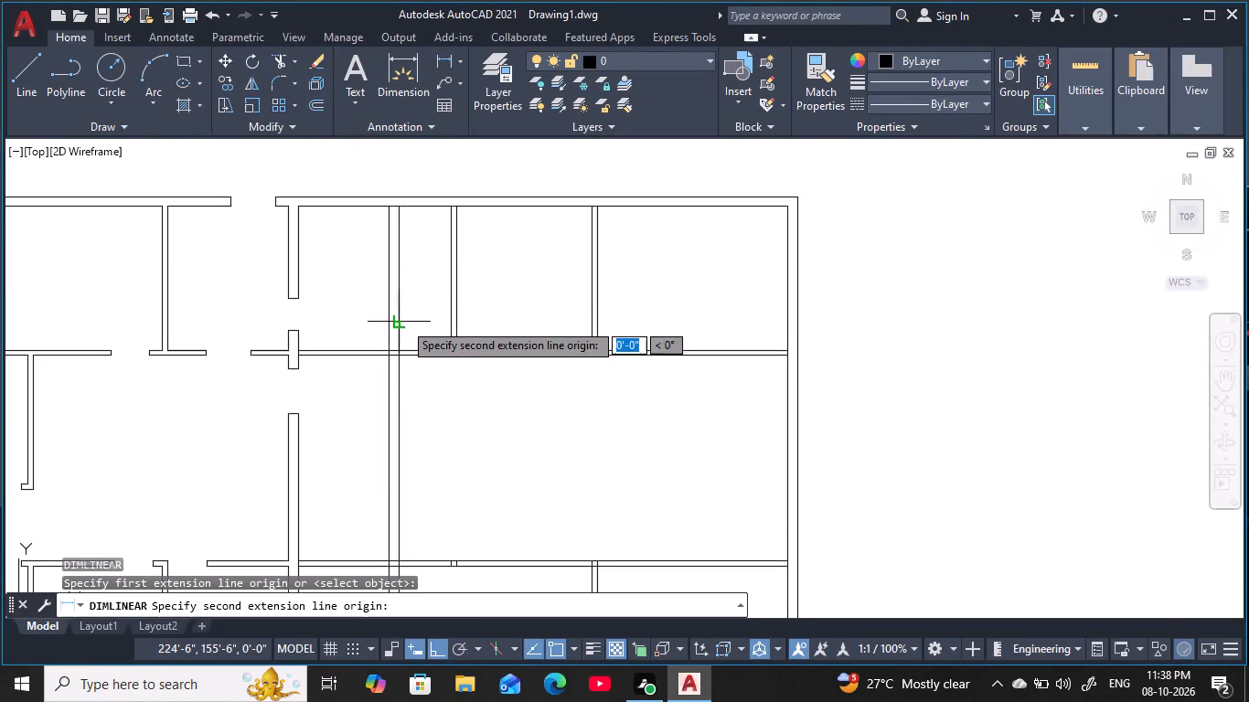
pyautogui.click(586, 319)
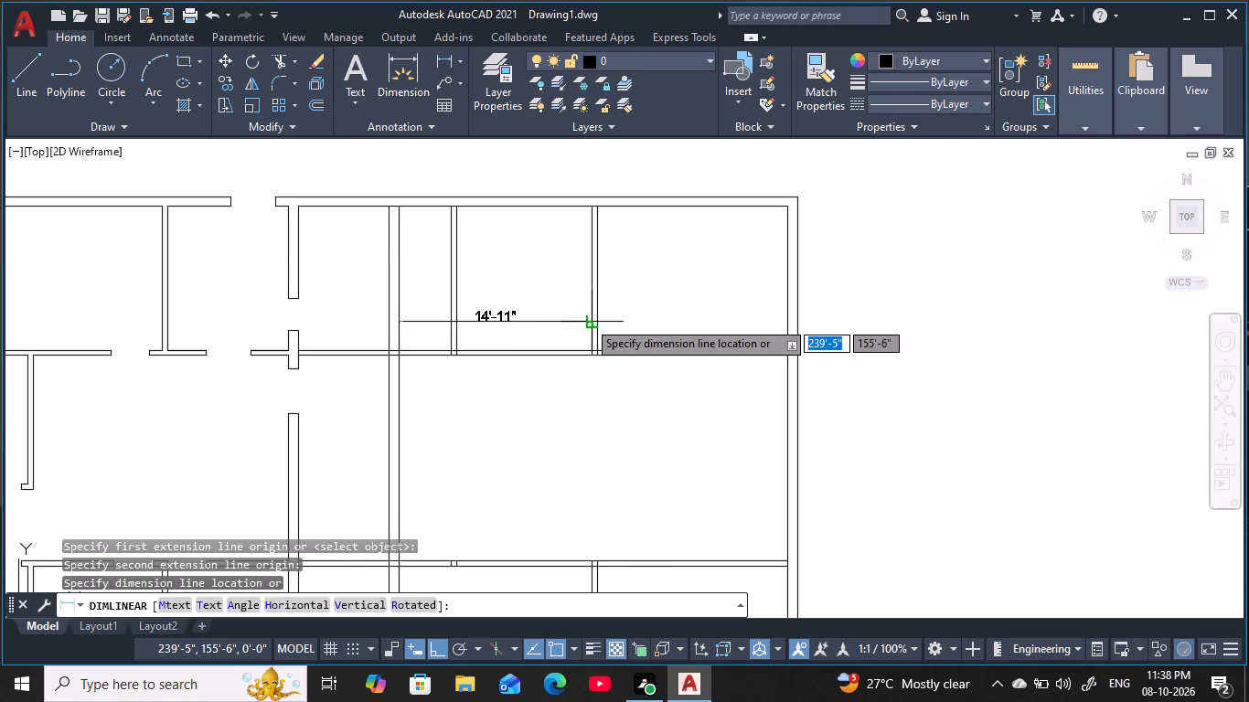
pyautogui.press('Escape')
pyautogui.press('Escape')
pyautogui.press('Escape')
pyautogui.press('Escape')
pyautogui.press('Escape')
pyautogui.press('Escape')
pyautogui.press('Escape')
pyautogui.press('Escape')
pyautogui.press('Escape')
pyautogui.press('Escape')
pyautogui.press('Escape')
pyautogui.press('Escape')
pyautogui.press('Escape')
pyautogui.press('Escape')
pyautogui.press('Escape')
pyautogui.press('Escape')
pyautogui.press('Escape')
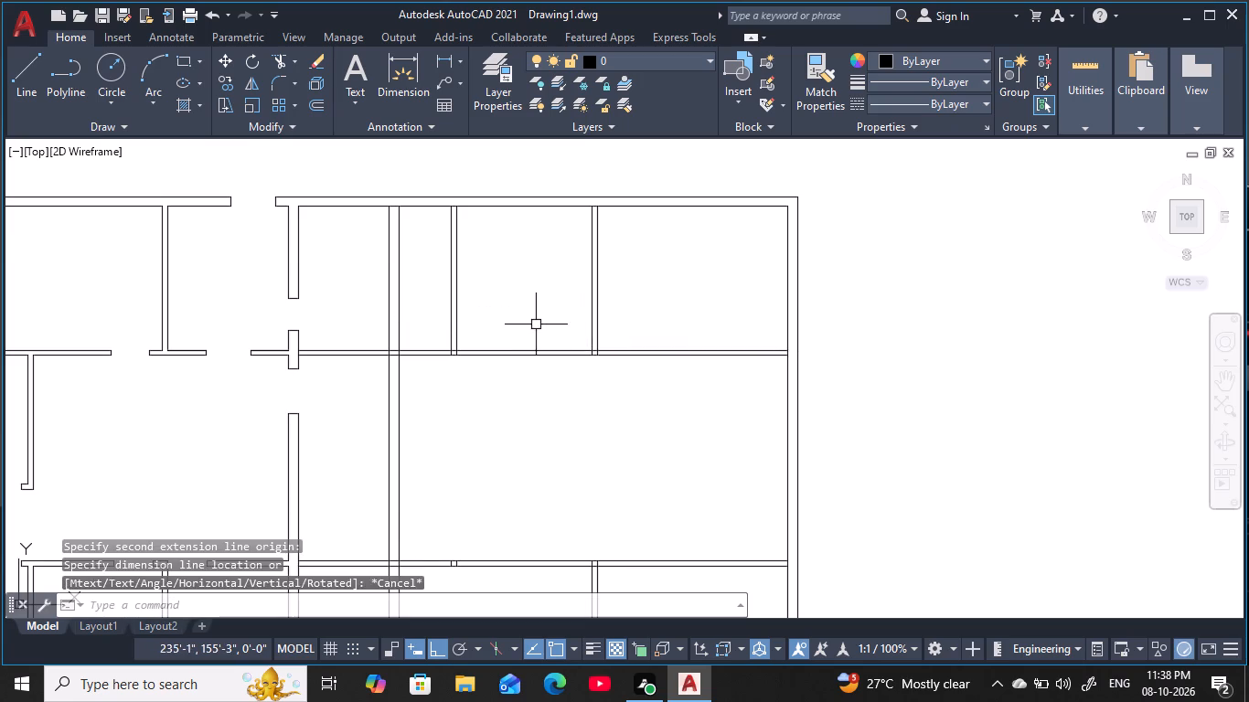
# Erase both lines of the second 5" vertical partition in the top row.
pyautogui.moveTo(618, 314); pyautogui.dragTo(614, 310)
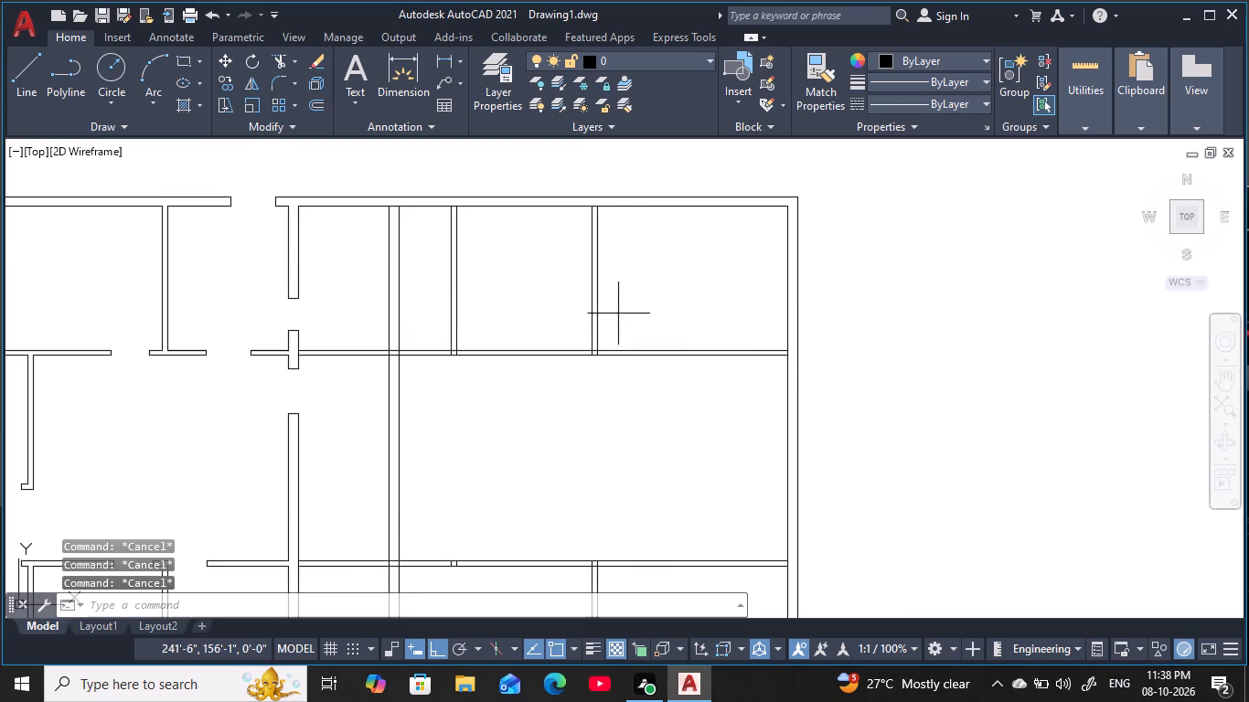
pyautogui.moveTo(614, 310); pyautogui.dragTo(609, 305)
pyautogui.click(569, 291)
pyautogui.press('Delete')
pyautogui.press('Escape')
pyautogui.press('Escape')
pyautogui.press('Escape')
pyautogui.press('Escape')
pyautogui.press('Escape')
pyautogui.press('Escape')
pyautogui.press('Escape')
pyautogui.press('Escape')
pyautogui.press('Escape')
pyautogui.press('Escape')
pyautogui.press('Escape')
pyautogui.press('Escape')
pyautogui.press('Escape')
pyautogui.press('Escape')
pyautogui.press('Escape')
pyautogui.press('Escape')
pyautogui.press('Escape')
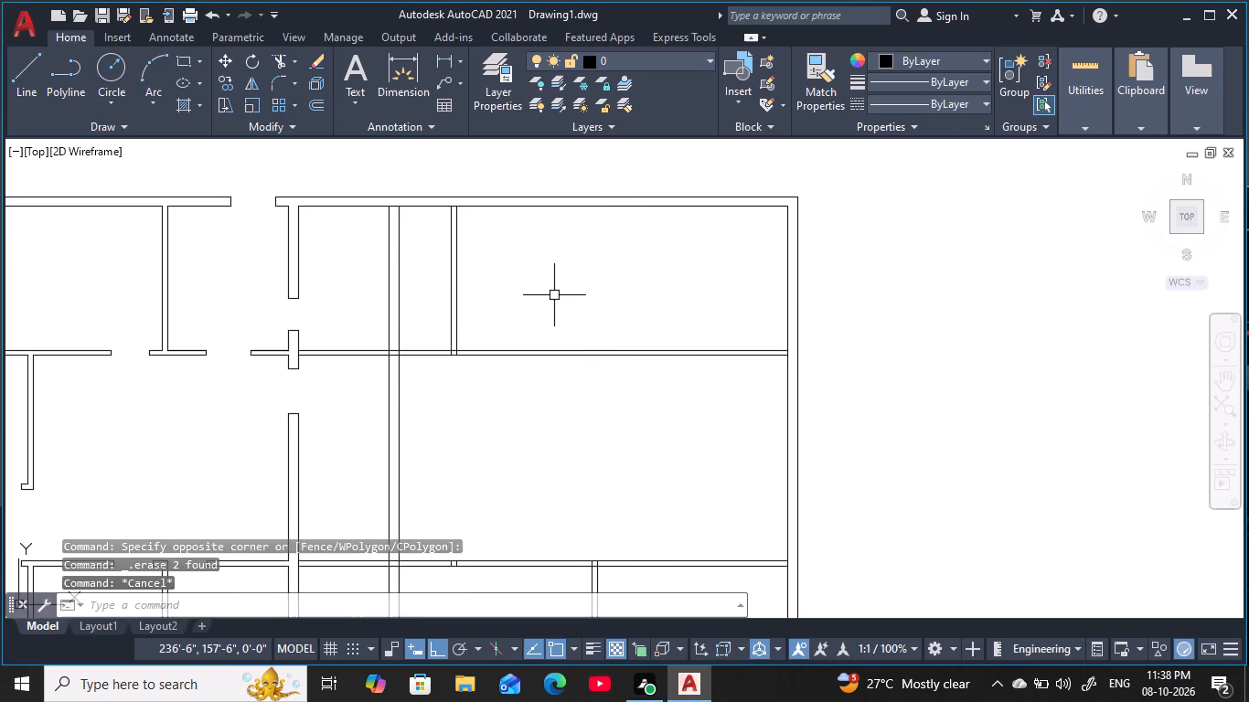
# Offset the long vertical wall's right face line 14'10" toward the right exterior wall.
pyautogui.press('o')
pyautogui.press('space')
pyautogui.write('14')
pyautogui.press("'")
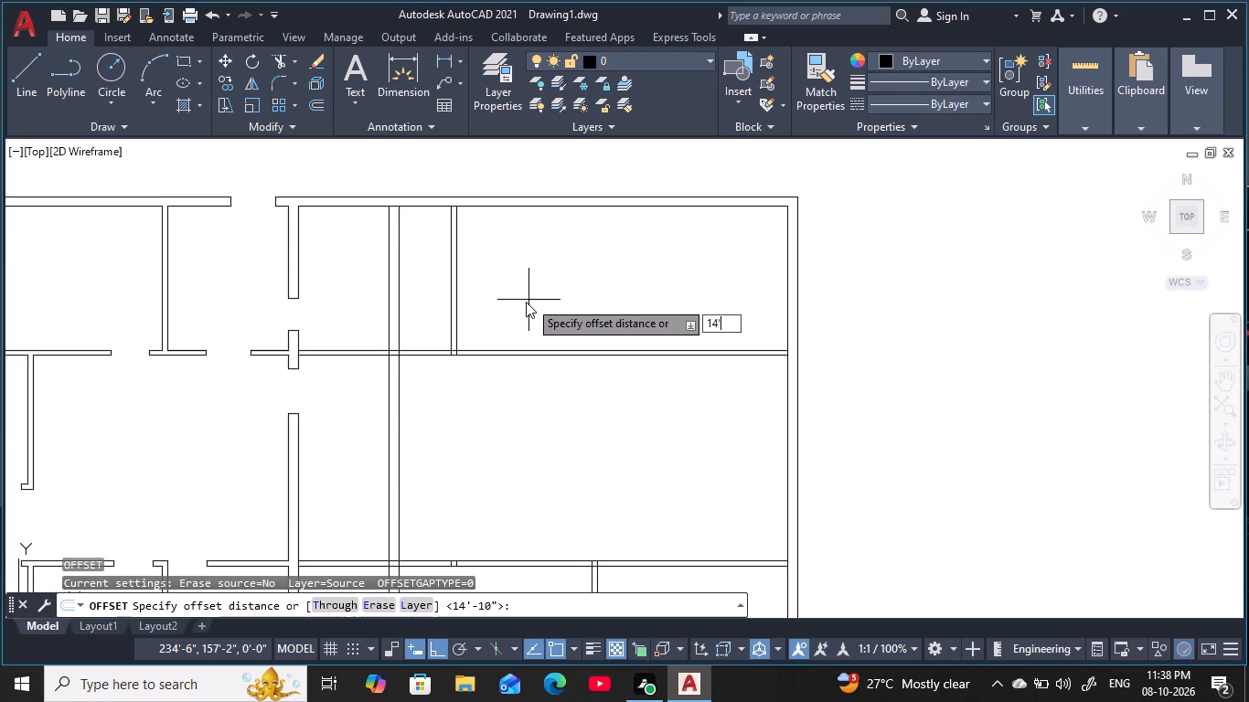
pyautogui.write('10')
pyautogui.press('space')
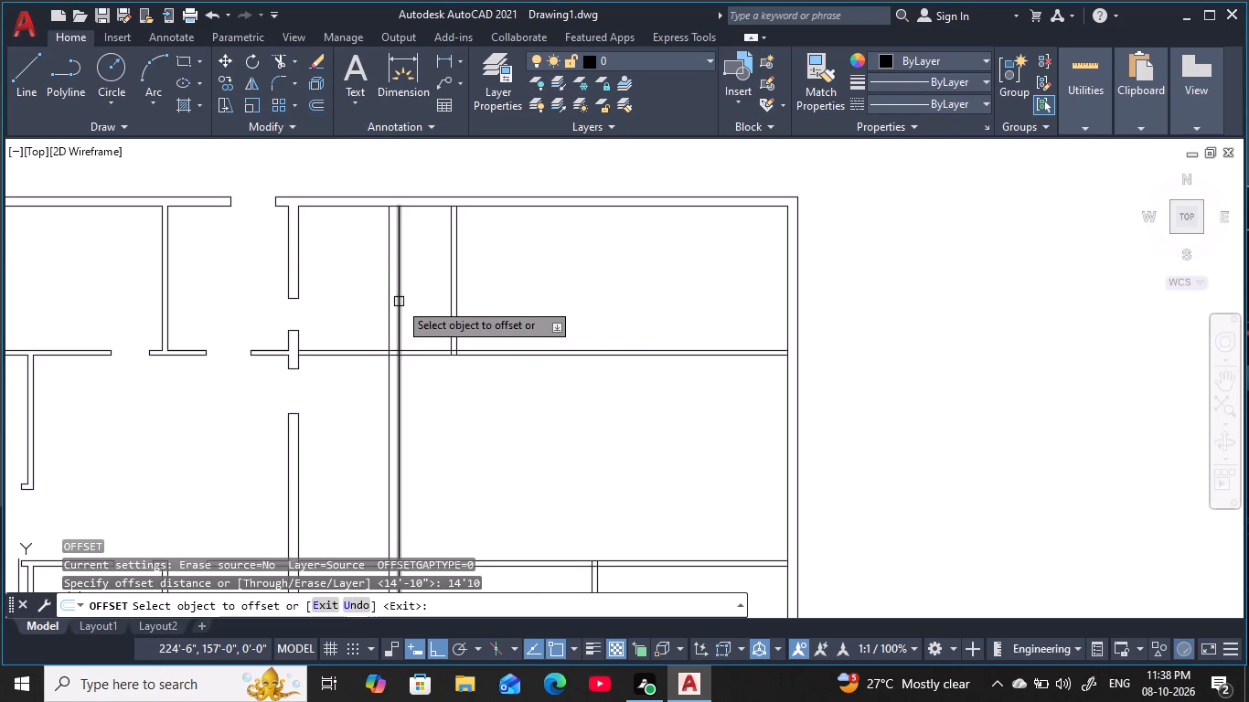
pyautogui.click(399, 302)
pyautogui.click(642, 300)
pyautogui.press('Escape')
pyautogui.press('Escape')
pyautogui.press('Escape')
pyautogui.press('Escape')
pyautogui.press('Escape')
pyautogui.press('Escape')
pyautogui.press('Escape')
pyautogui.press('Escape')
pyautogui.press('Escape')
pyautogui.press('Escape')
pyautogui.press('Escape')
pyautogui.press('Escape')
pyautogui.press('Escape')
pyautogui.press('Escape')
pyautogui.press('Escape')
pyautogui.press('Escape')
pyautogui.press('Escape')
pyautogui.press('Escape')
pyautogui.press('Escape')
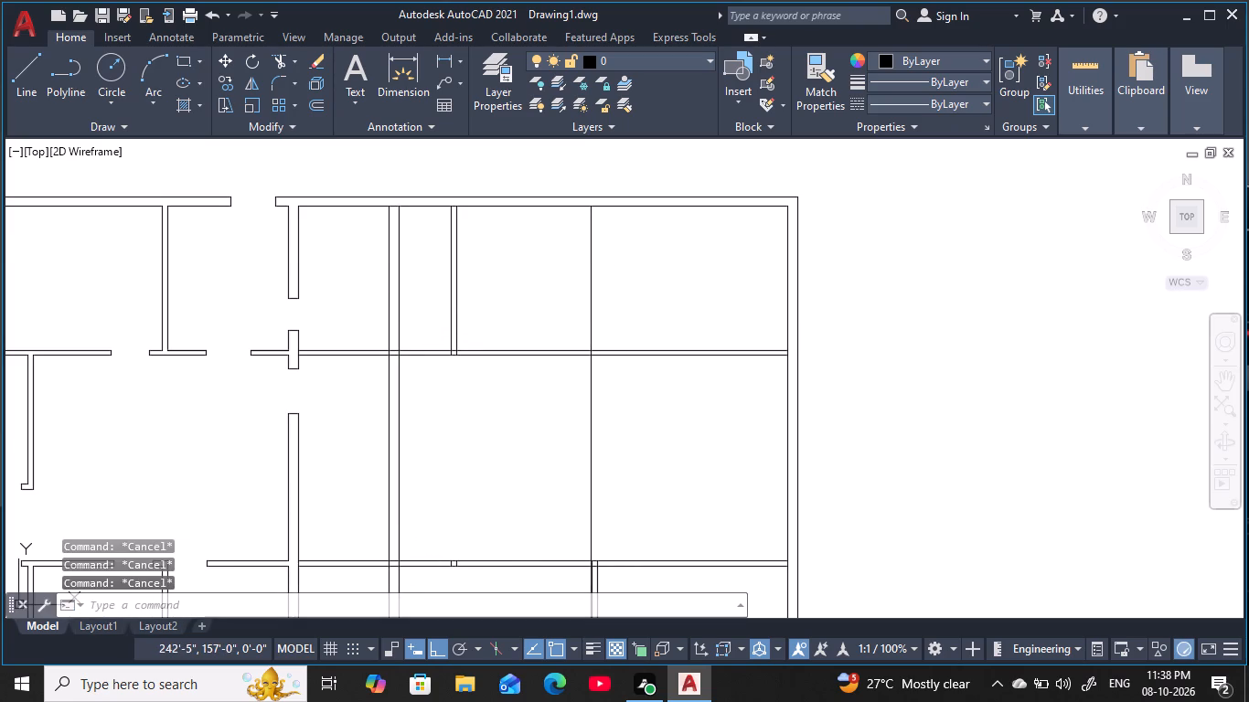
# Offset the new full-height vertical line 4.5" toward the exterior wall to form the partition's second face.
pyautogui.press('o')
pyautogui.press('space')
pyautogui.press('4')
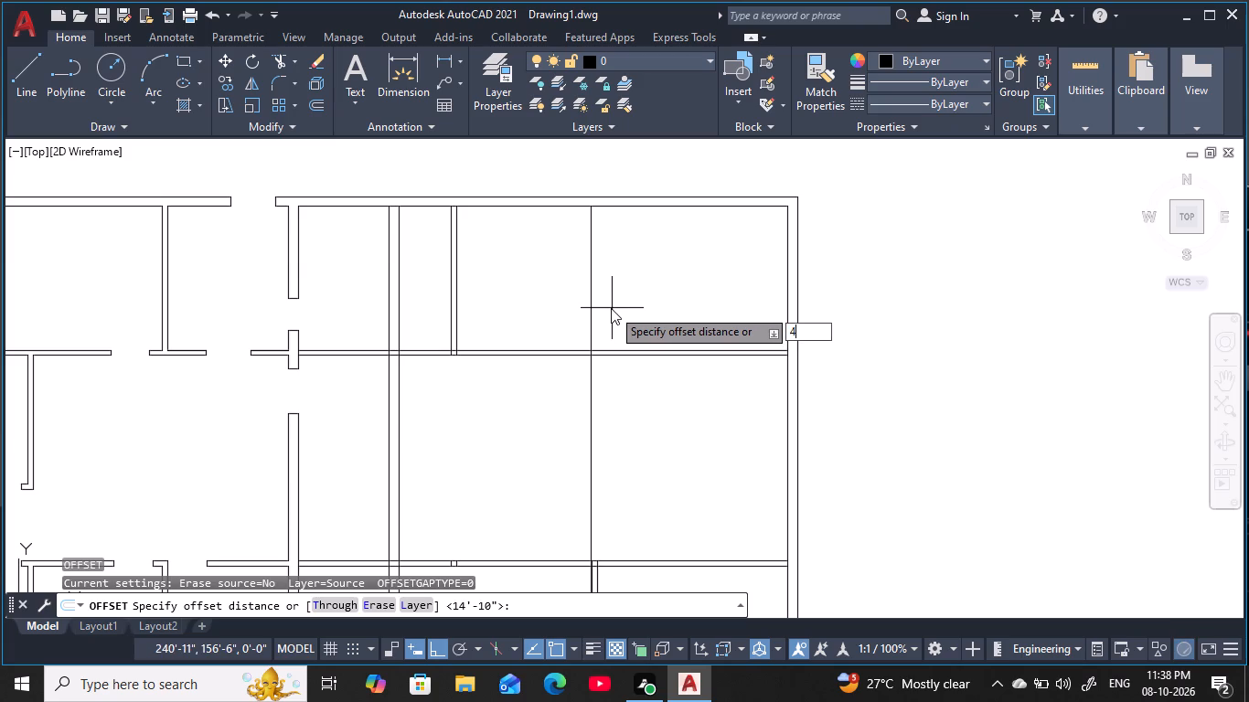
pyautogui.press('.')
pyautogui.press('5')
pyautogui.press('space')
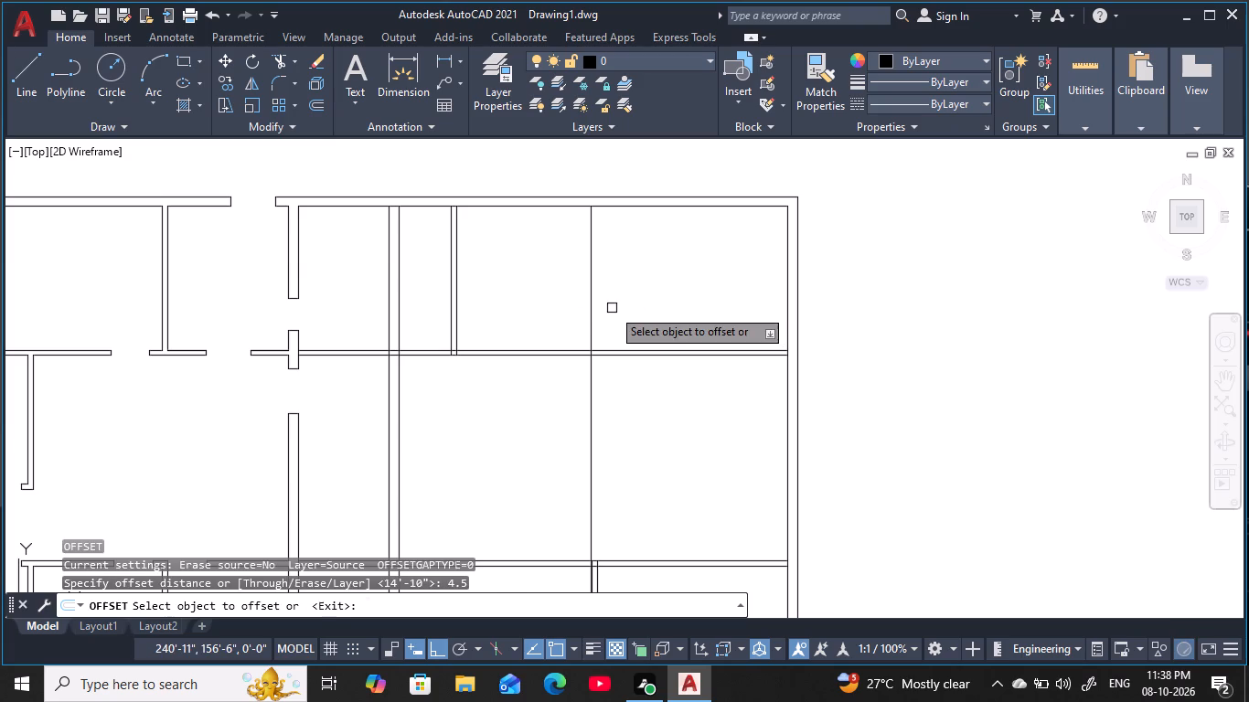
pyautogui.click(591, 319)
pyautogui.click(645, 301)
pyautogui.press('Escape')
pyautogui.press('Escape')
pyautogui.press('Escape')
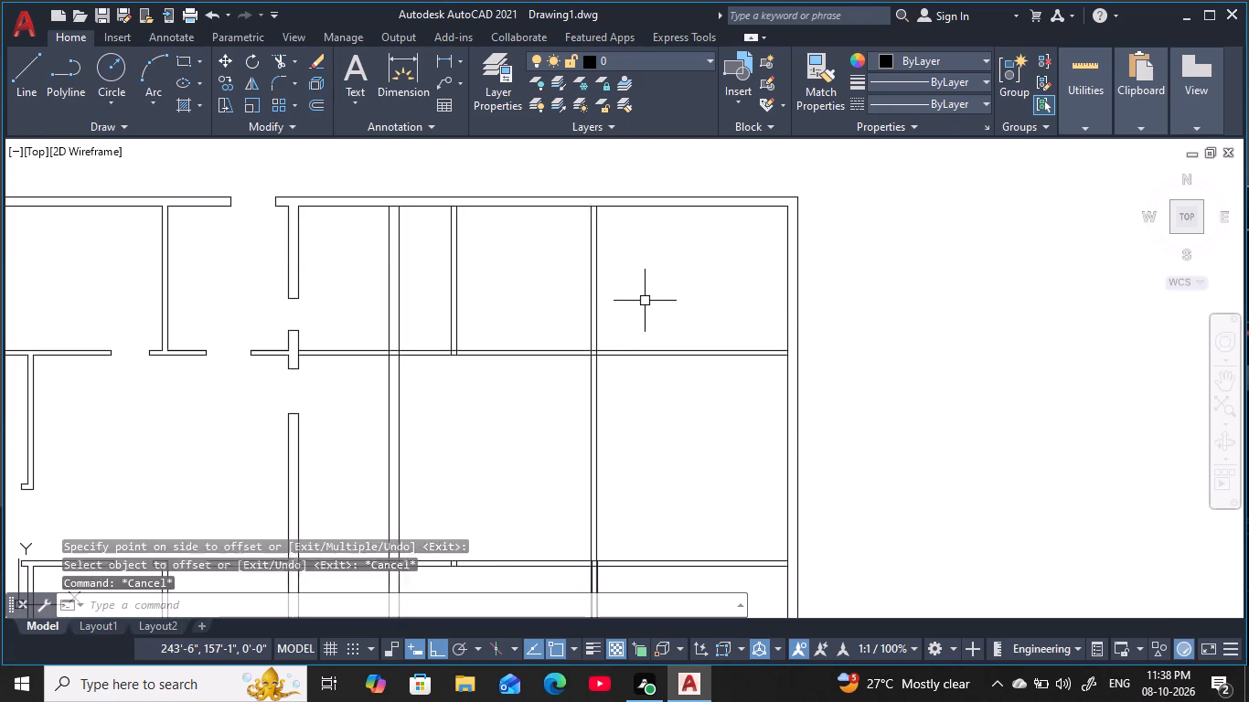
pyautogui.press('Escape')
pyautogui.press('Escape')
pyautogui.press('Escape')
# Place a horizontal linear dimension in the top row from the long wall's right face to the new partition's left face.
pyautogui.scroll(1, 560, 311)
pyautogui.moveTo(563, 306); pyautogui.dragTo(666, 288, button='middle')
pyautogui.press('Escape')
pyautogui.scroll(-1, 635, 295)
pyautogui.moveTo(618, 310); pyautogui.dragTo(611, 321, button='middle')
pyautogui.press('Escape')
pyautogui.press('Escape')
pyautogui.write('DL')
pyautogui.write('I')
pyautogui.press('space')
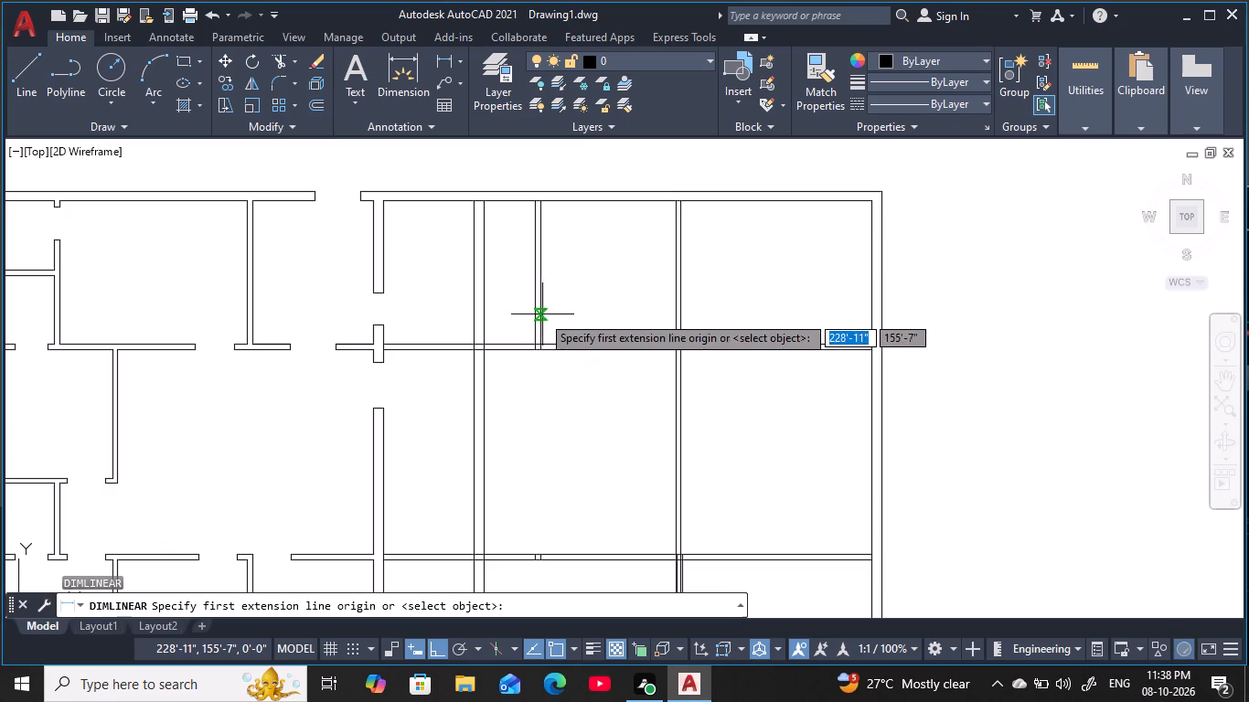
pyautogui.click(484, 299)
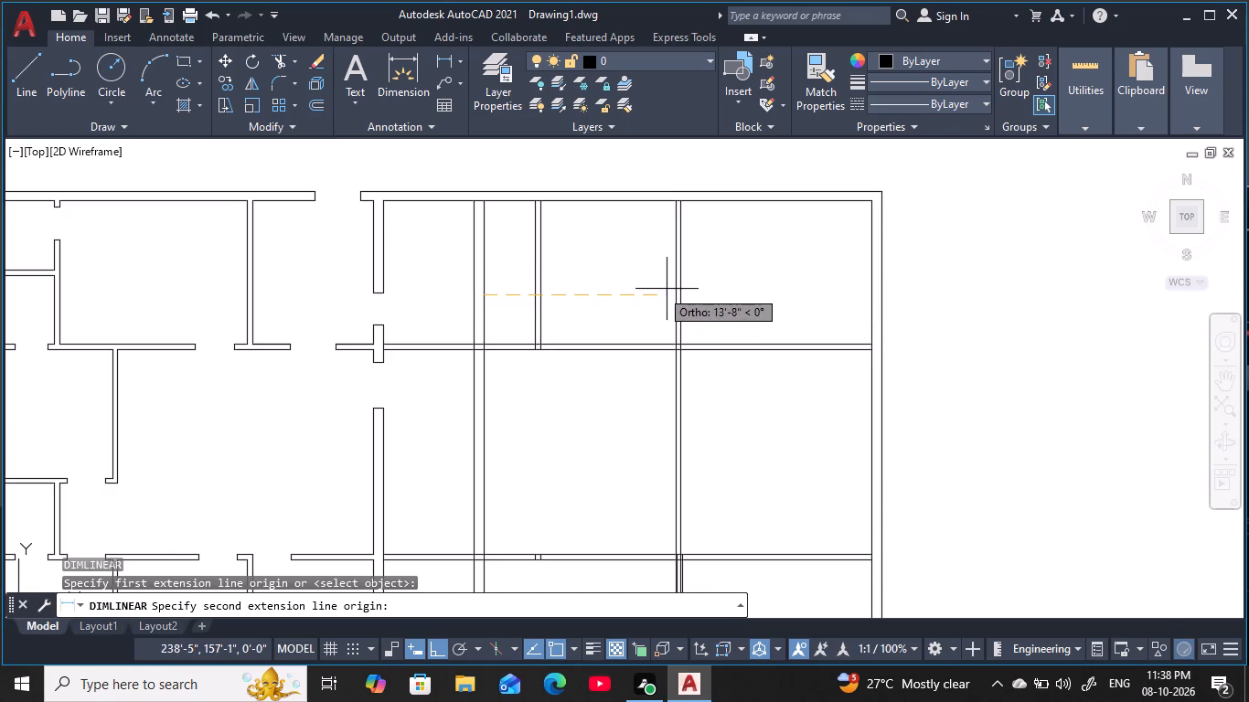
pyautogui.click(676, 293)
pyautogui.click(652, 309)
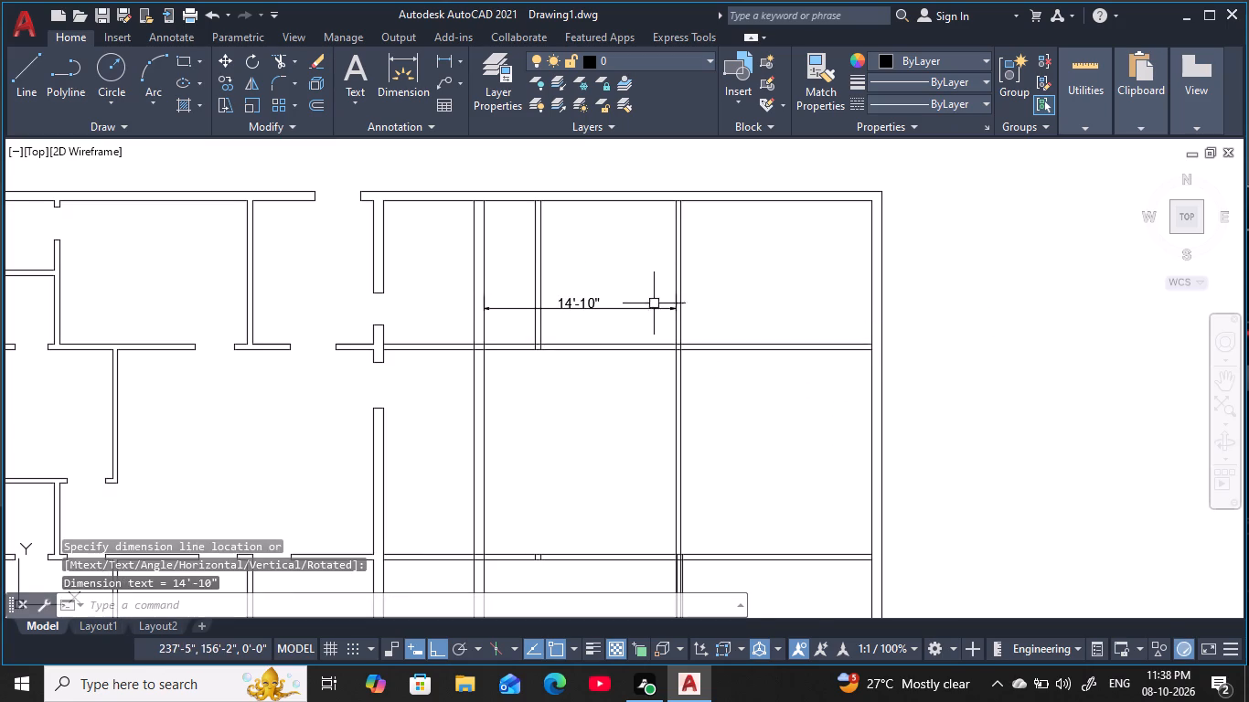
# Erase the two old 5" partition lines overlapping the new 4.5" partition in the bottom row.
pyautogui.moveTo(660, 298); pyautogui.dragTo(596, 296, button='middle')
pyautogui.scroll(-1, 580, 378)
pyautogui.moveTo(563, 420); pyautogui.dragTo(613, 298, button='middle')
pyautogui.press('Escape')
pyautogui.press('Escape')
pyautogui.press('Escape')
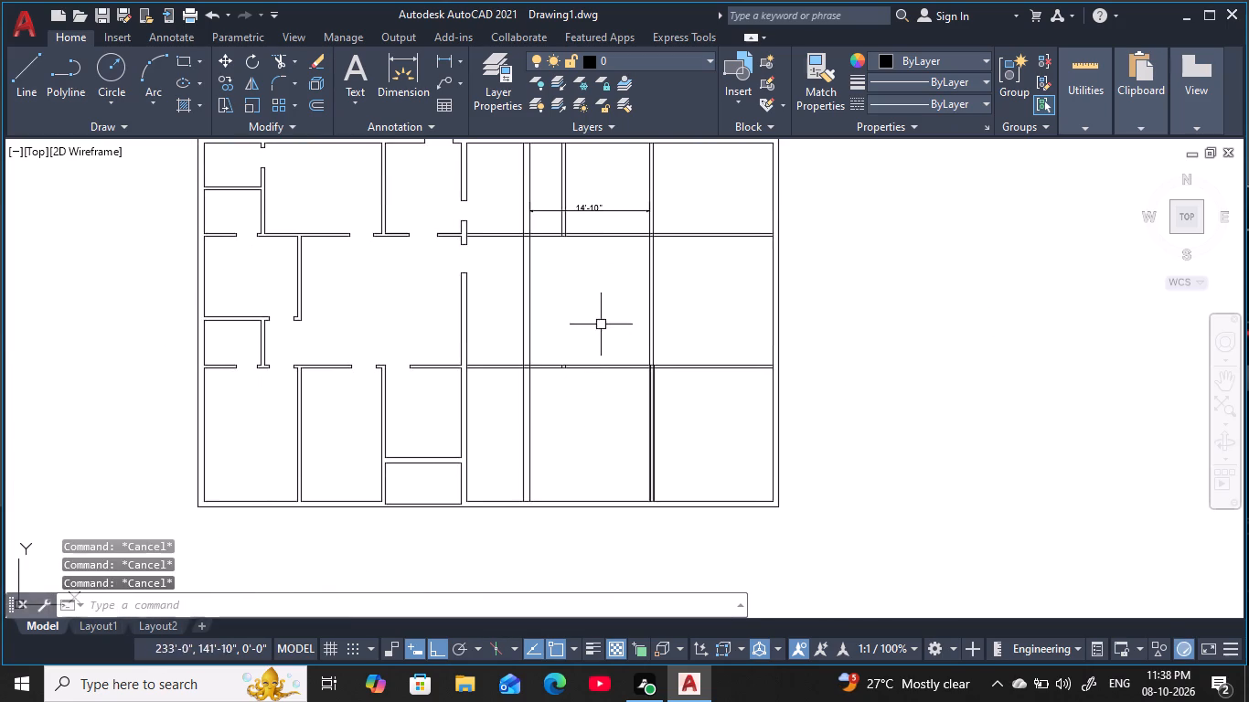
pyautogui.press('Escape')
pyautogui.moveTo(607, 322); pyautogui.dragTo(584, 346, button='middle')
pyautogui.press('Escape')
pyautogui.press('Escape')
pyautogui.scroll(3, 638, 423)
pyautogui.moveTo(639, 425); pyautogui.dragTo(642, 405, button='middle')
pyautogui.press('Escape')
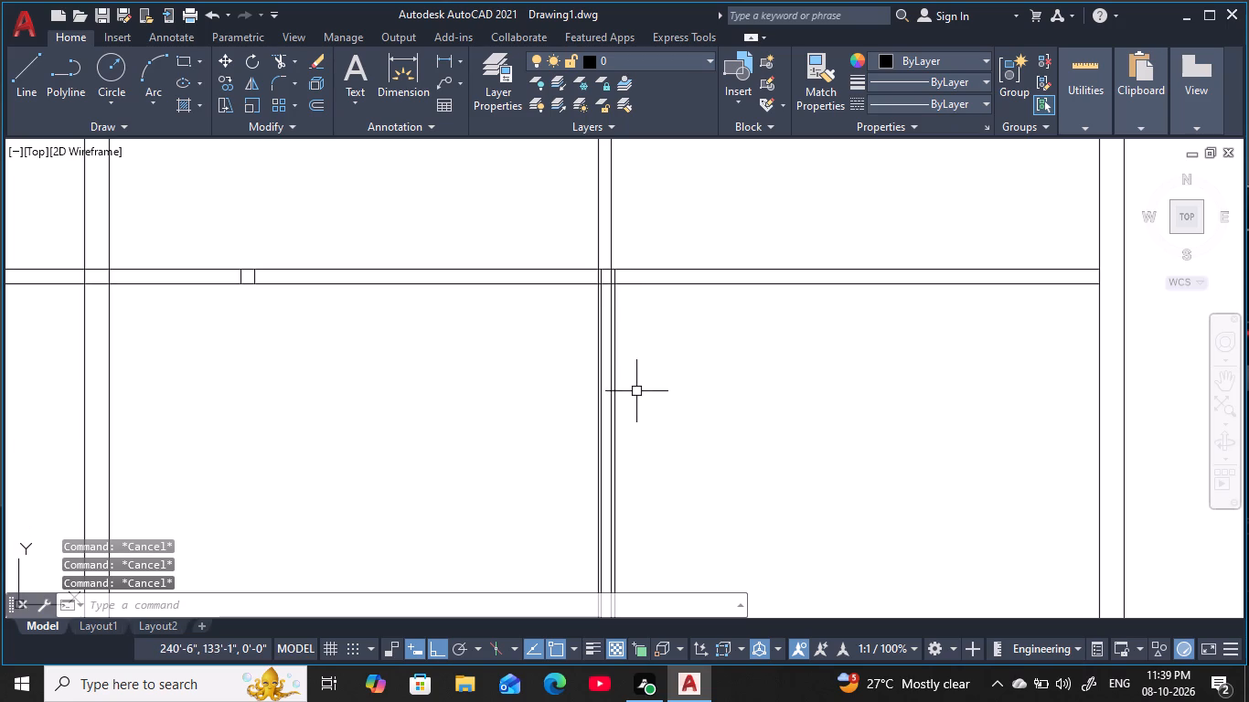
pyautogui.press('Escape')
pyautogui.scroll(2, 604, 291)
pyautogui.press('Escape')
pyautogui.press('Escape')
pyautogui.click(629, 311)
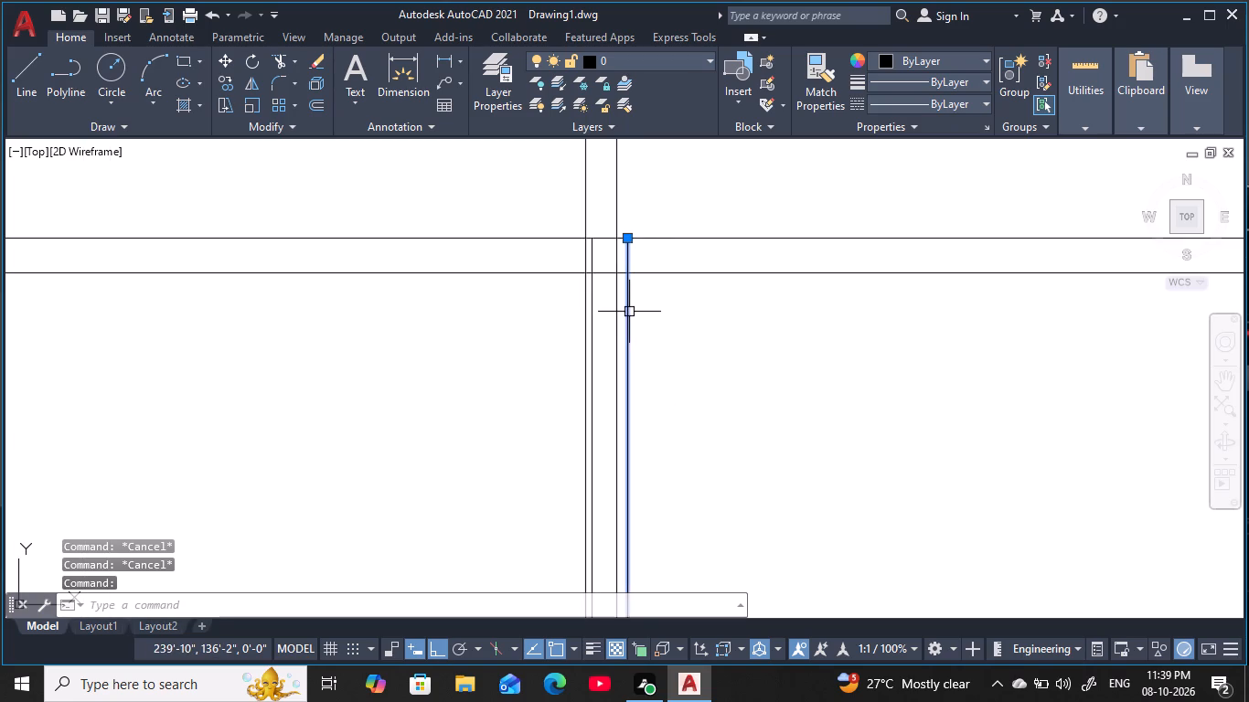
pyautogui.write('E')
pyautogui.press('space')
pyautogui.click(592, 327)
pyautogui.press('space')
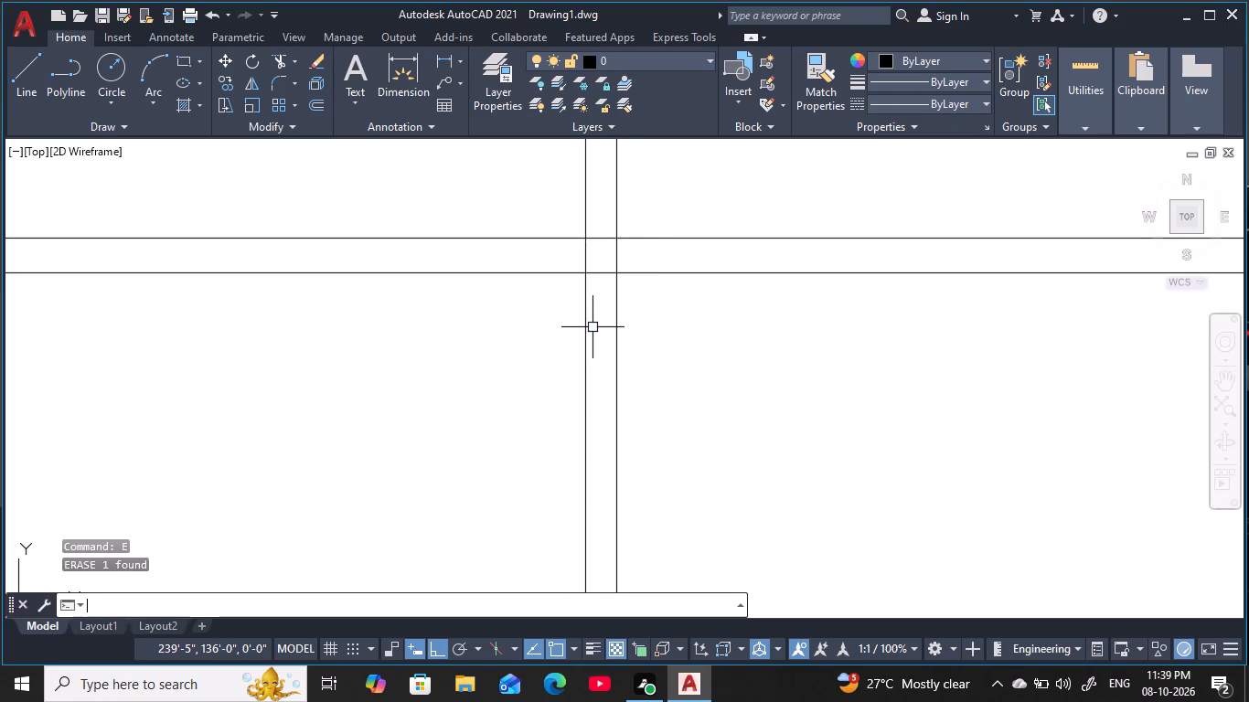
# Measure the top-right room's clear width from the new partition's right face to the exterior wall's inner face.
pyautogui.scroll(-3, 622, 321)
pyautogui.moveTo(624, 322); pyautogui.dragTo(627, 340, button='middle')
pyautogui.scroll(-2, 534, 330)
pyautogui.moveTo(535, 312); pyautogui.dragTo(553, 373, button='middle')
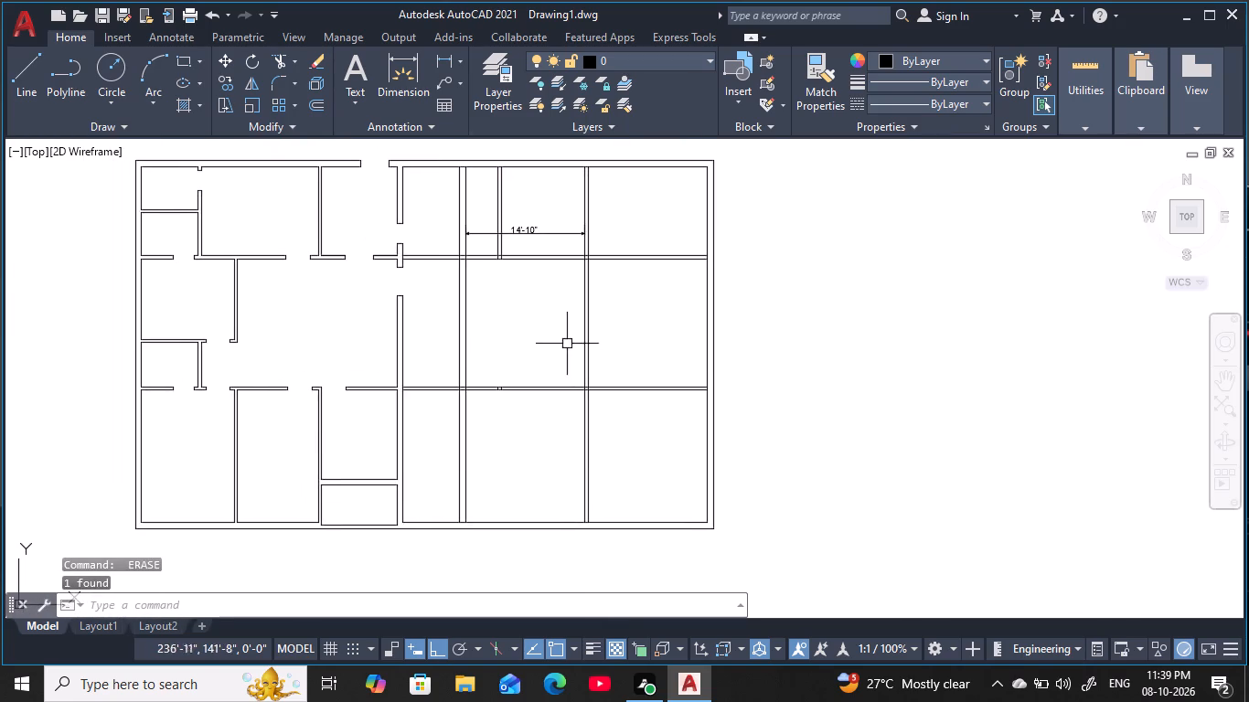
pyautogui.scroll(1, 592, 285)
pyautogui.moveTo(592, 285); pyautogui.dragTo(597, 368, button='middle')
pyautogui.press('Escape')
pyautogui.press('Escape')
pyautogui.press('Escape')
pyautogui.press('Escape')
pyautogui.press('Escape')
pyautogui.press('Escape')
pyautogui.scroll(1, 601, 358)
pyautogui.press('d')
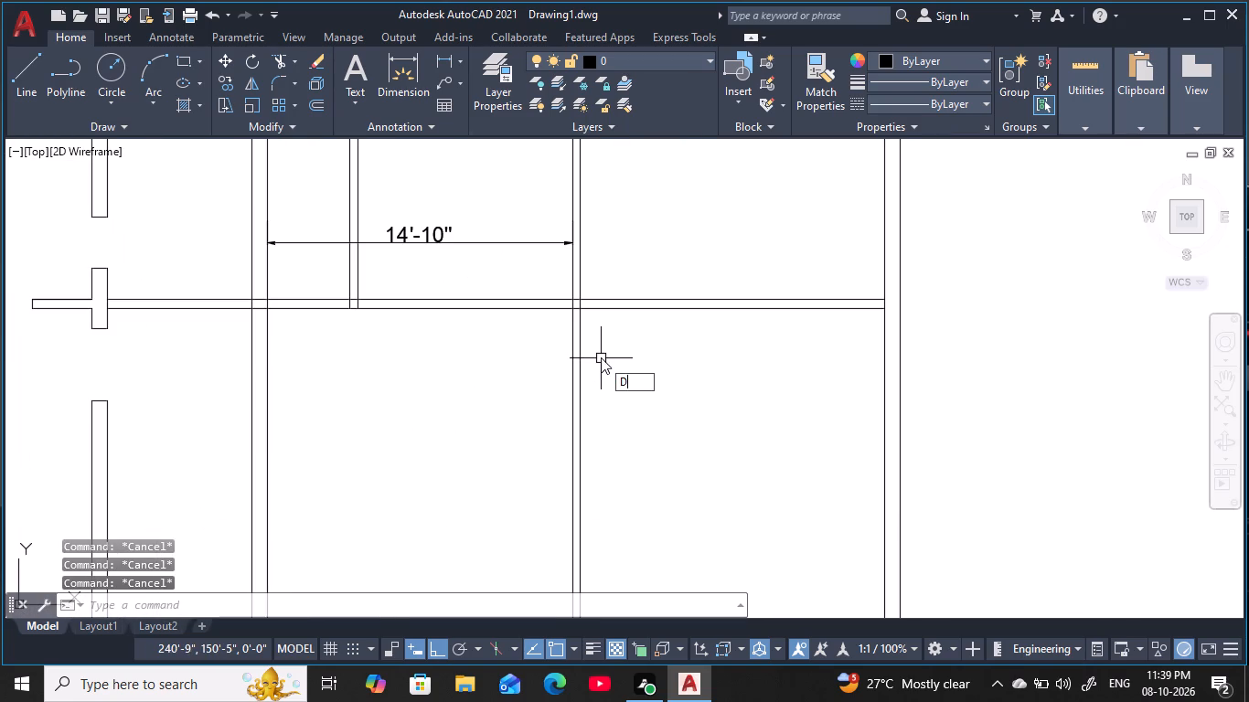
pyautogui.write('LI')
pyautogui.press('space')
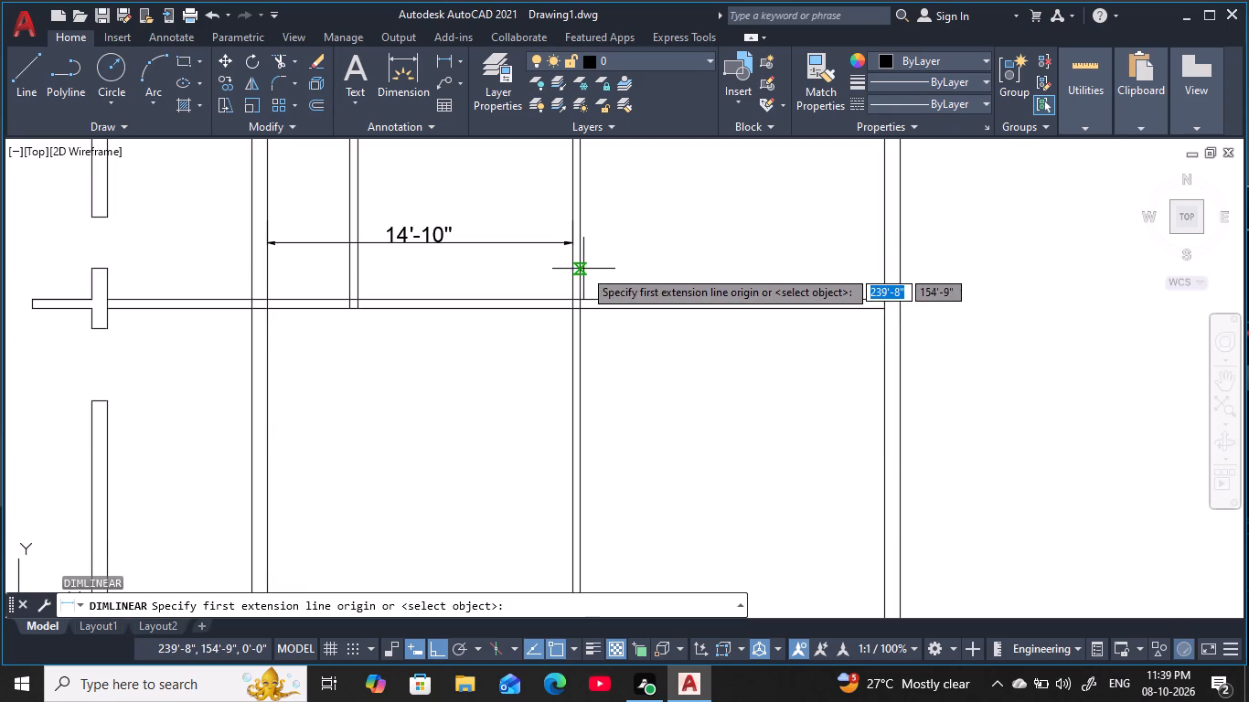
pyautogui.click(583, 269)
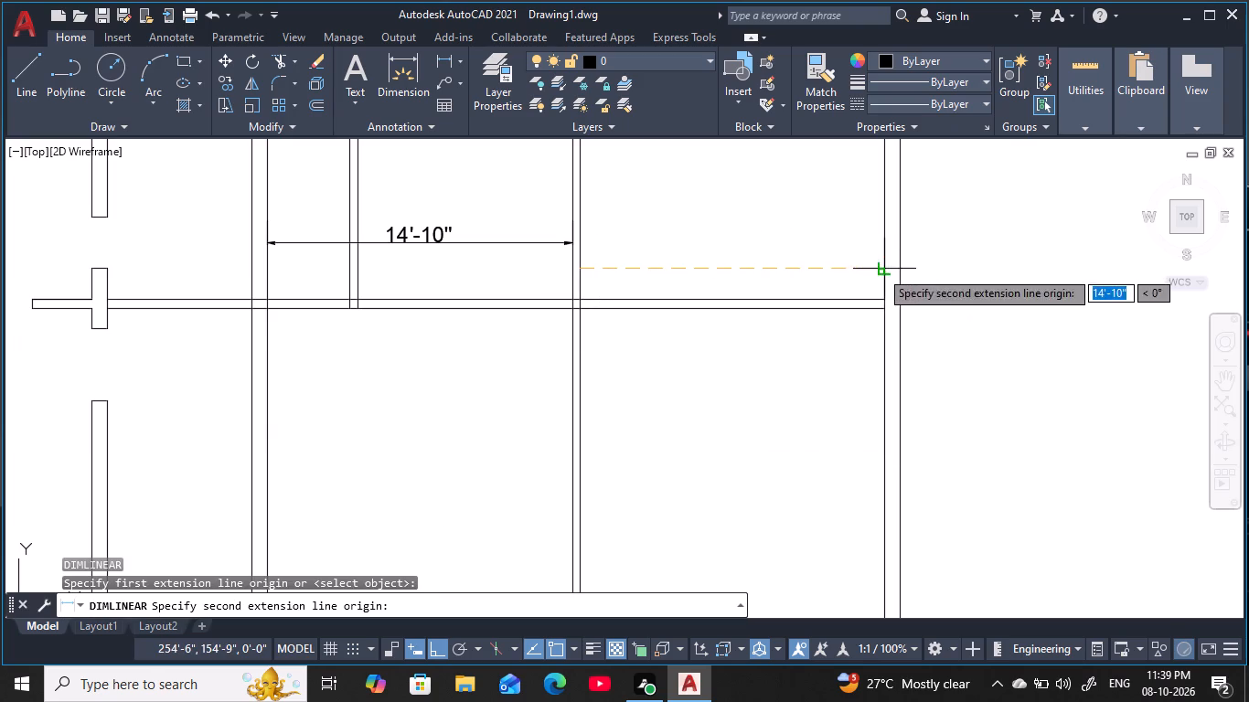
pyautogui.click(880, 270)
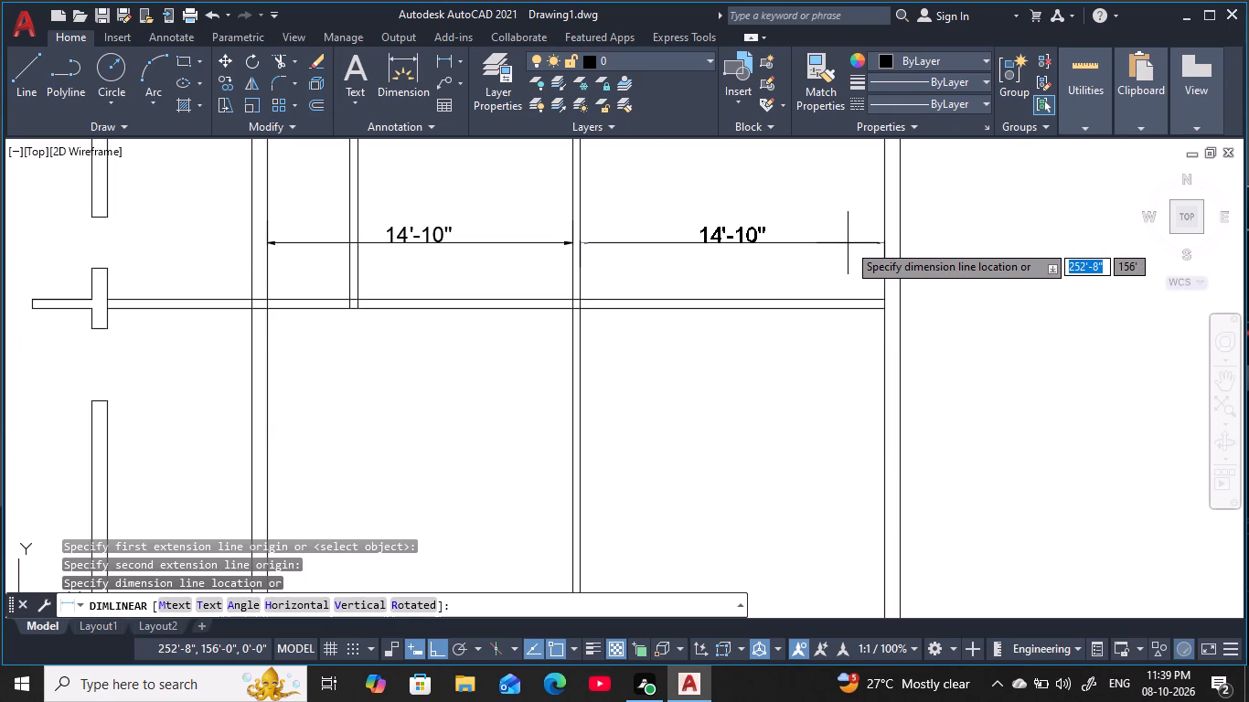
pyautogui.press('Escape')
pyautogui.scroll(-3, 785, 229)
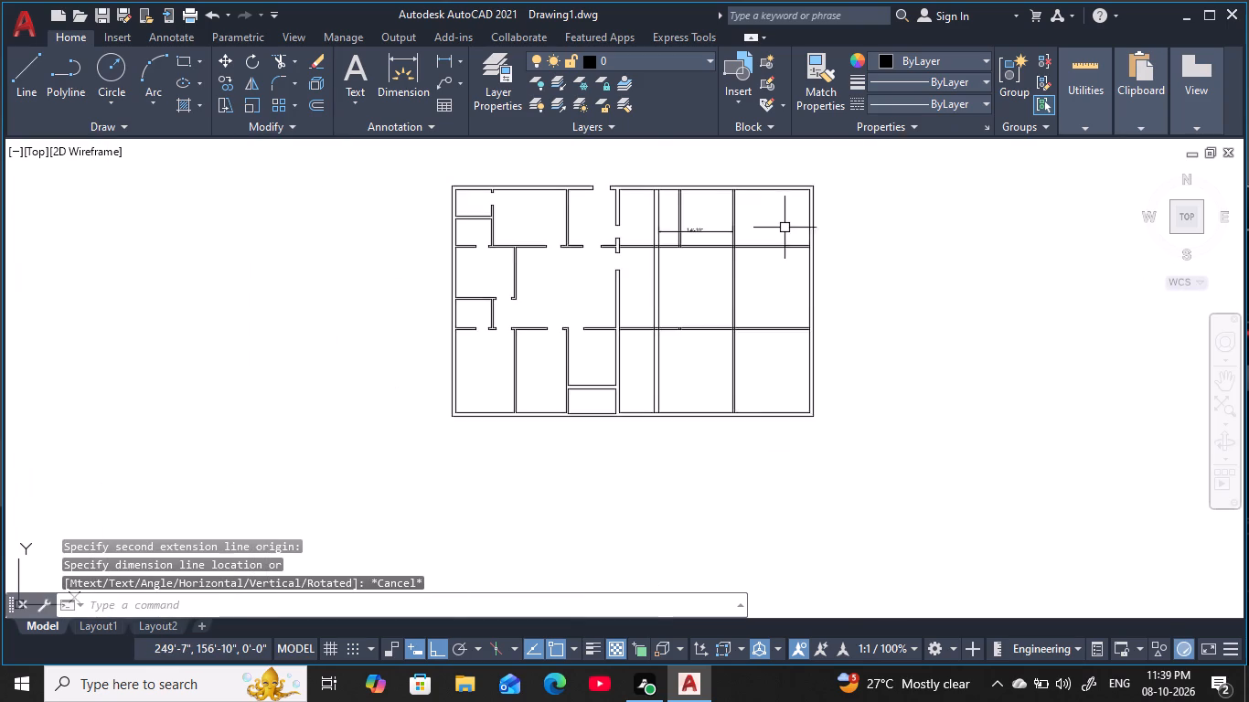
# Erase the 14'-10" horizontal dimension in the top row.
pyautogui.moveTo(785, 229); pyautogui.dragTo(785, 266, button='middle')
pyautogui.press('Escape')
pyautogui.scroll(2, 683, 263)
pyautogui.press('Escape')
pyautogui.press('Escape')
pyautogui.press('Escape')
pyautogui.click(715, 279)
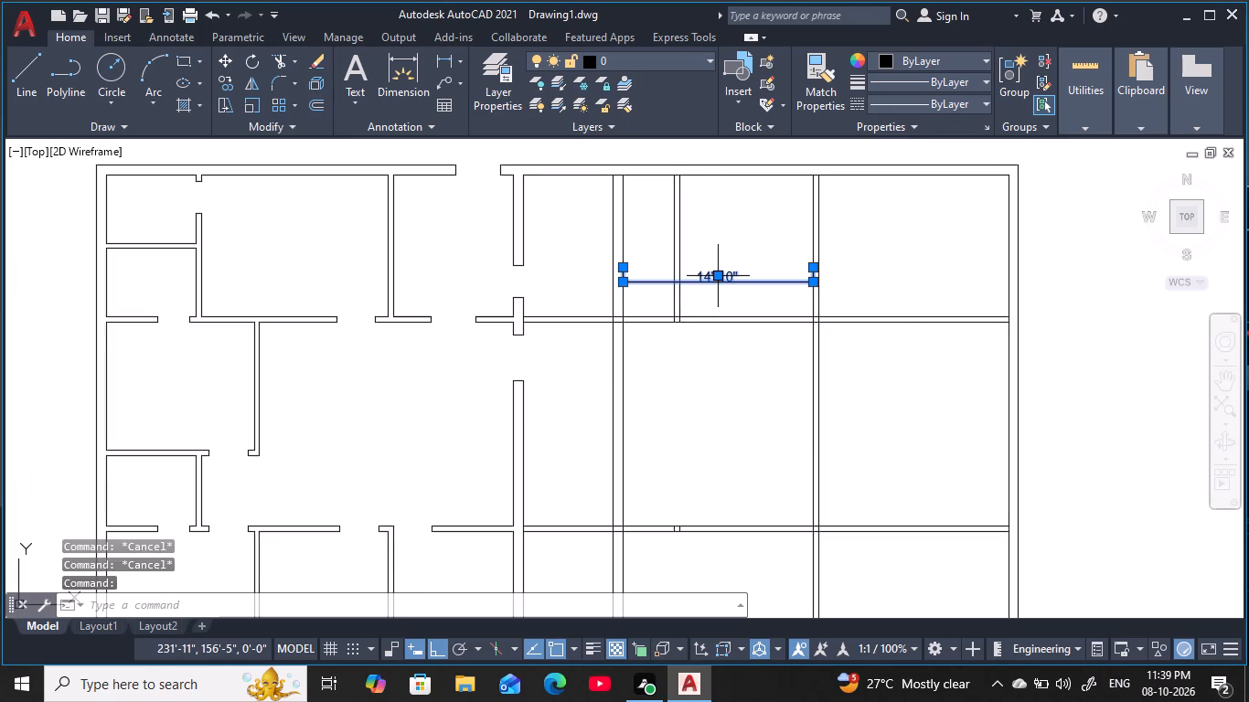
pyautogui.press('Delete')
pyautogui.press('Delete')
pyautogui.click(742, 274)
pyautogui.press('Delete')
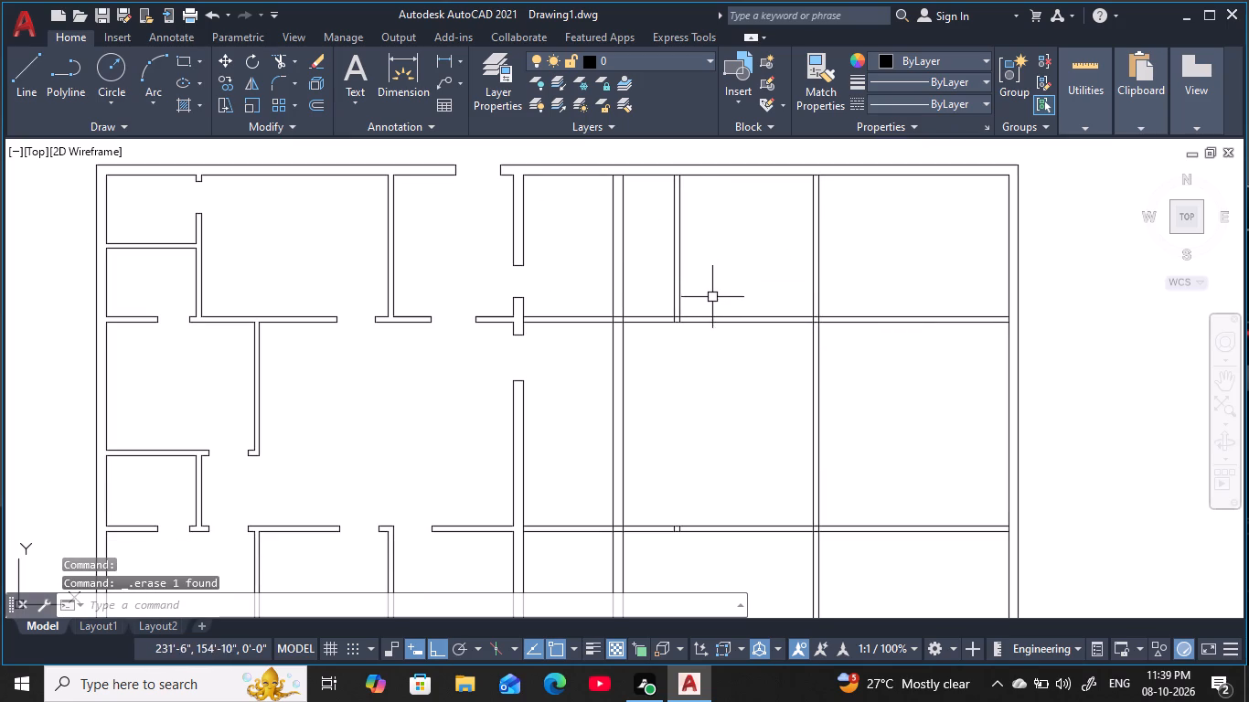
# Erase the two lines of the old thin partition between the long wall and the 4.5" partition in the top row.
pyautogui.scroll(1, 700, 260)
pyautogui.moveTo(701, 260); pyautogui.dragTo(702, 270, button='middle')
pyautogui.press('Escape')
pyautogui.press('Escape')
pyautogui.press('Escape')
pyautogui.press('Escape')
pyautogui.click(708, 278)
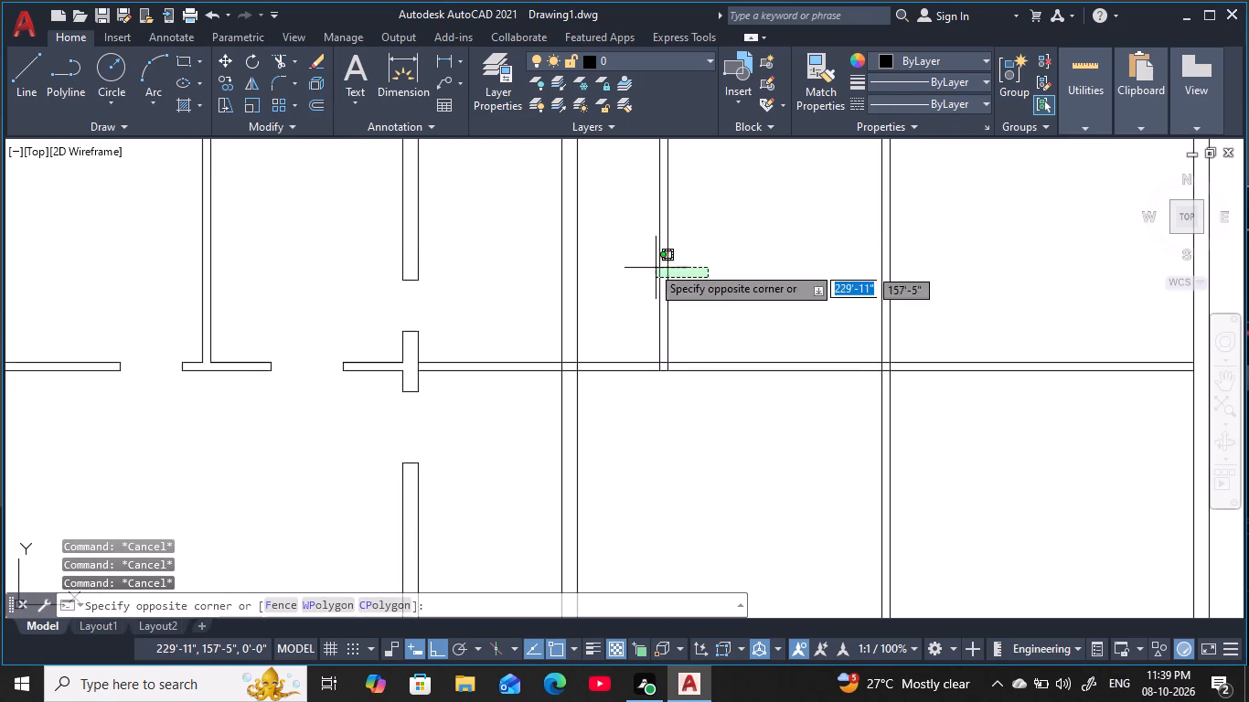
pyautogui.click(638, 261)
pyautogui.press('Delete')
pyautogui.scroll(-1, 644, 260)
pyautogui.moveTo(646, 261); pyautogui.dragTo(648, 292, button='middle')
pyautogui.press('Escape')
pyautogui.press('Escape')
pyautogui.press('Escape')
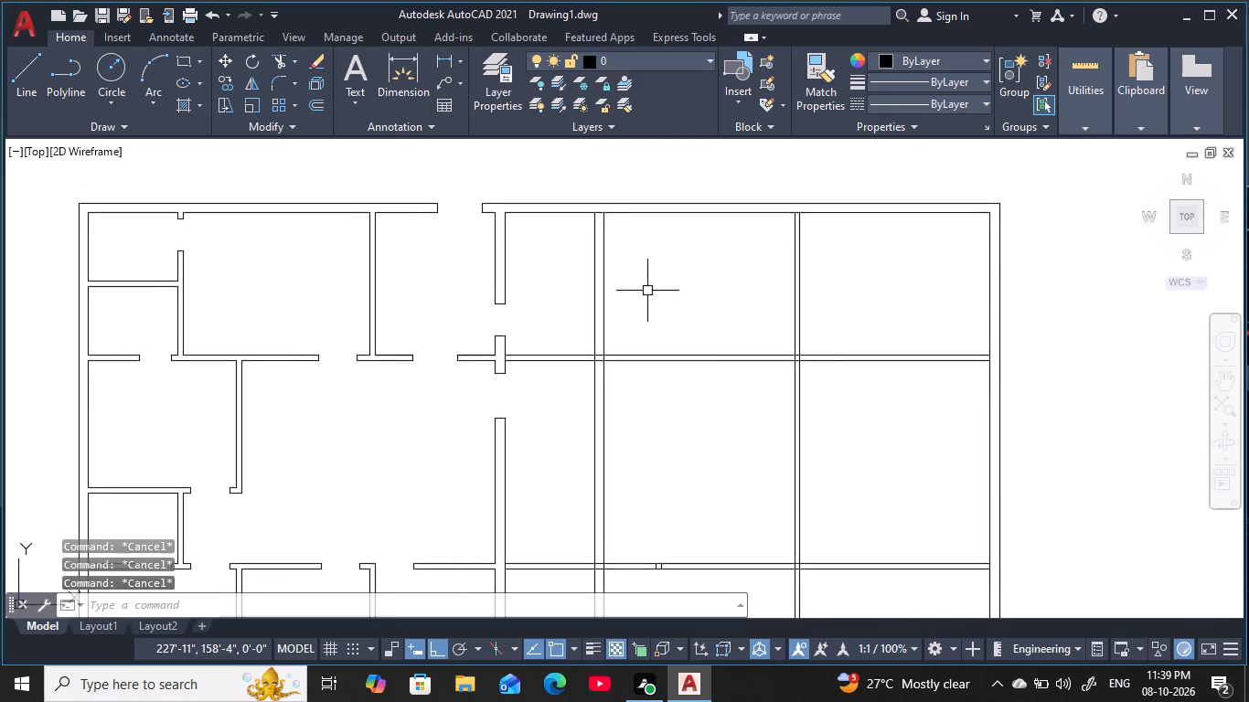
pyautogui.press('Escape')
pyautogui.press('Escape')
pyautogui.press('Escape')
pyautogui.press('Escape')
pyautogui.press('Escape')
pyautogui.press('Escape')
pyautogui.press('Escape')
pyautogui.press('Escape')
# Offset the full-height long wall's right face 4' toward the right-side rooms.
pyautogui.press('o')
pyautogui.press('space')
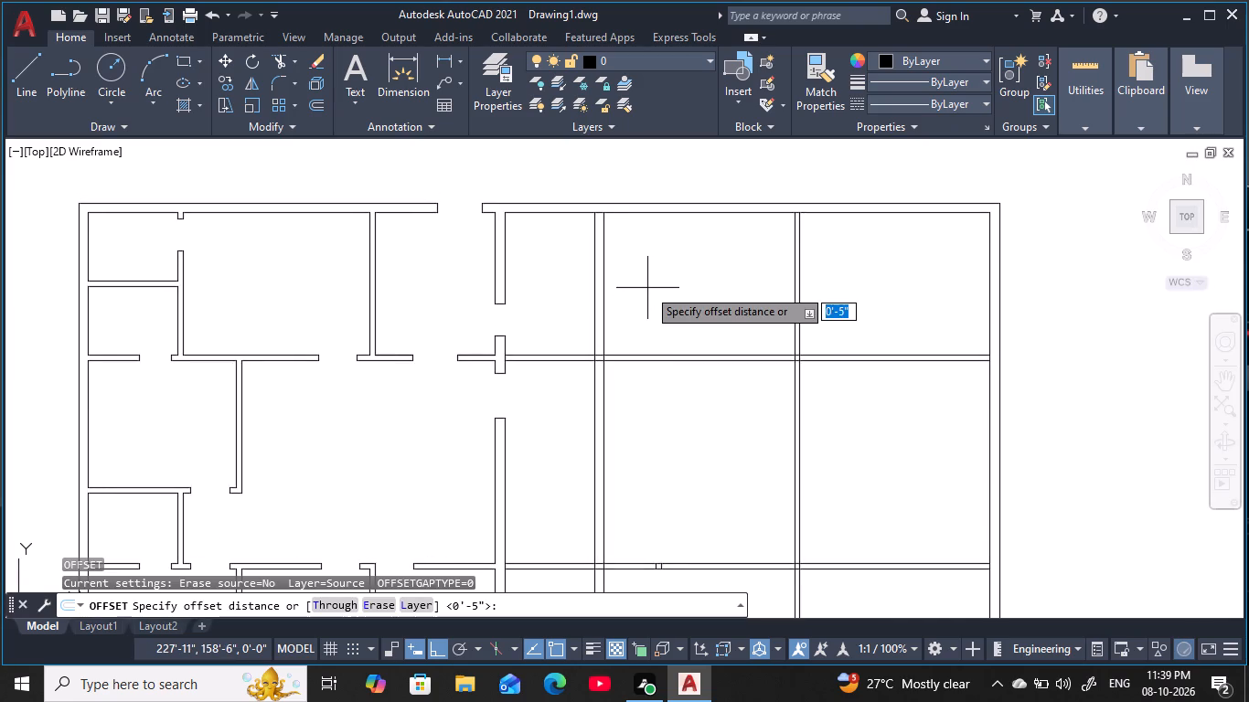
pyautogui.write("4'")
pyautogui.press('space')
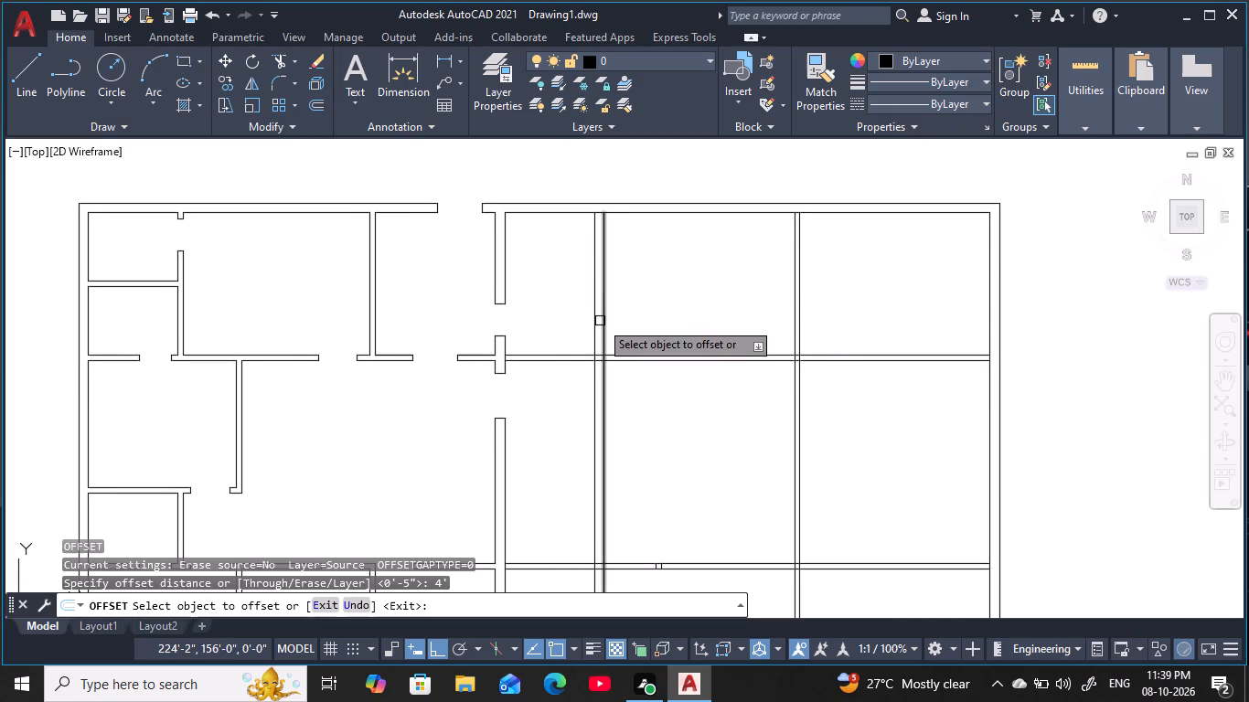
pyautogui.click(602, 321)
pyautogui.click(757, 298)
pyautogui.press('Escape')
pyautogui.press('Escape')
pyautogui.press('Escape')
pyautogui.press('Escape')
pyautogui.press('Escape')
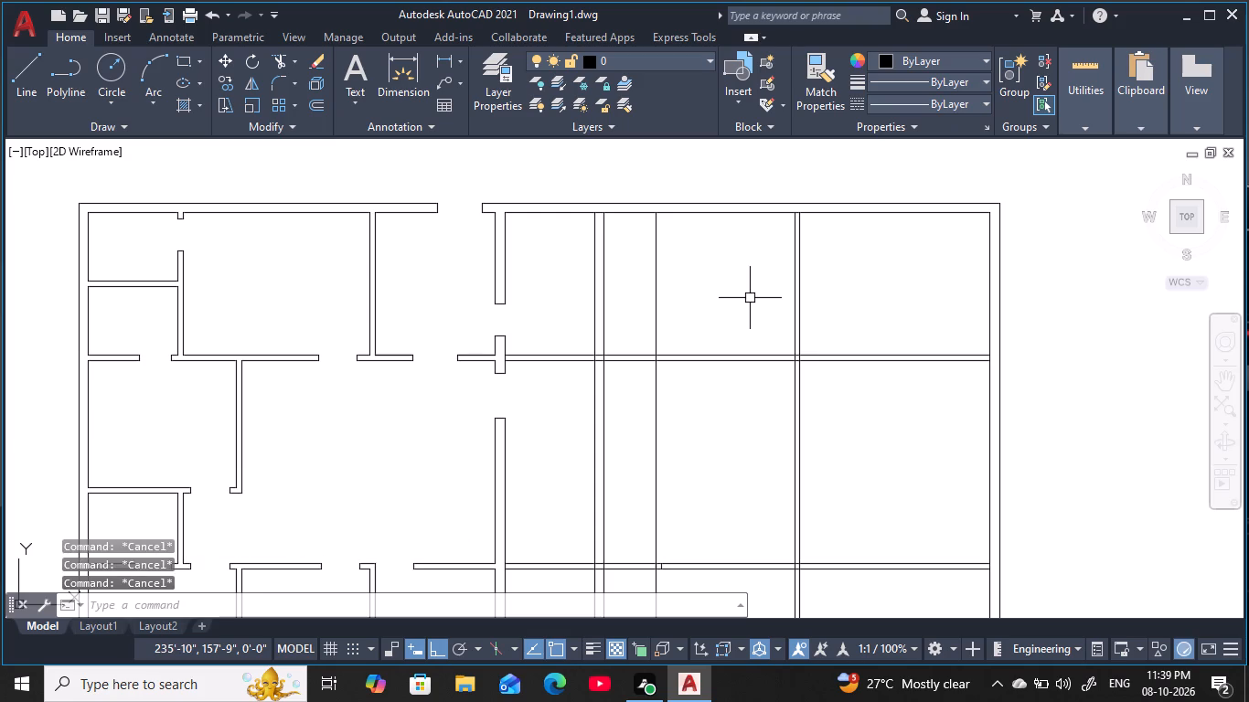
# Offset the new full-height line 4.5" away from the long wall to form the partition's second face.
pyautogui.press('space')
pyautogui.press('4')
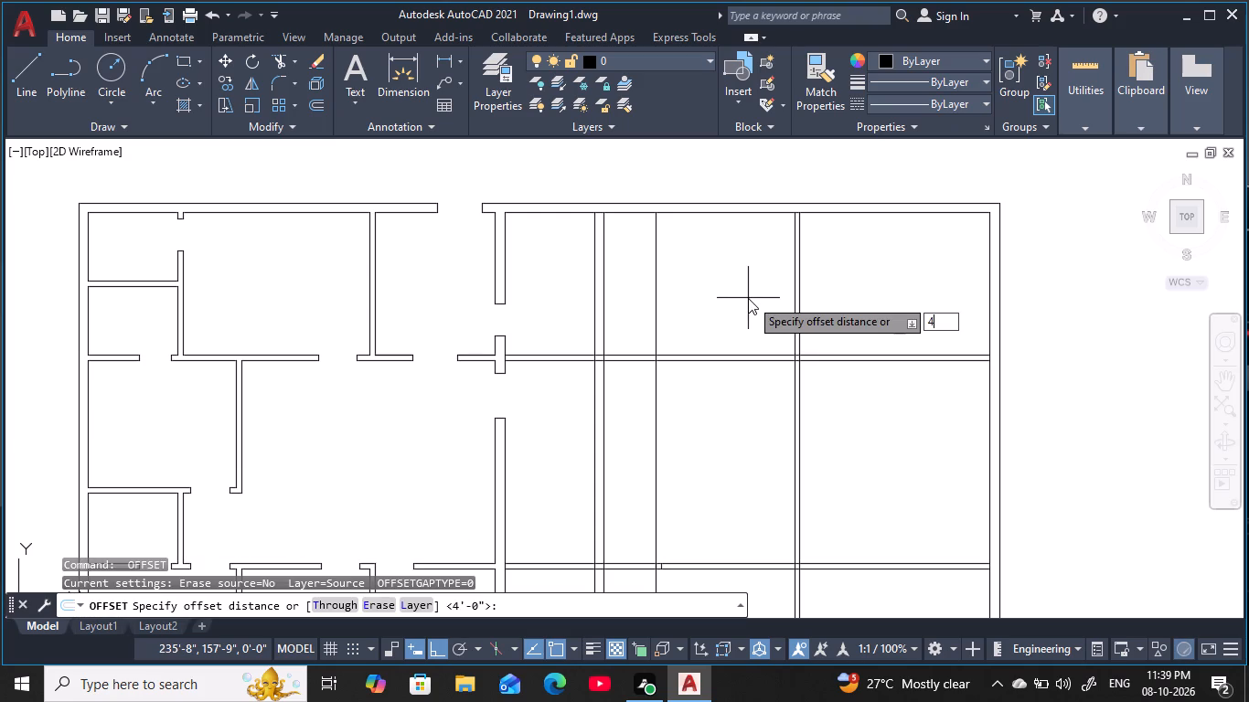
pyautogui.write('.5')
pyautogui.press('space')
pyautogui.click(655, 324)
pyautogui.click(718, 308)
pyautogui.press('Escape')
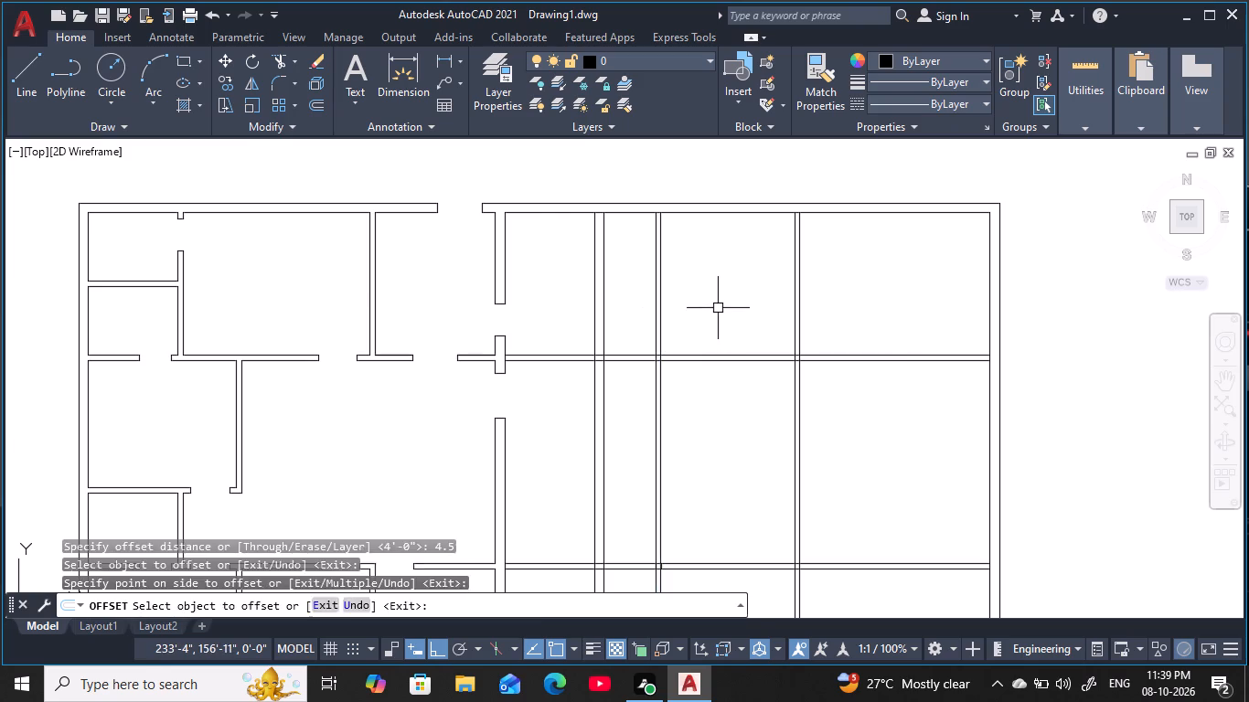
pyautogui.press('Escape')
pyautogui.press('Escape')
pyautogui.press('Escape')
pyautogui.press('Escape')
pyautogui.press('Escape')
pyautogui.press('Escape')
pyautogui.press('Escape')
pyautogui.press('Escape')
pyautogui.press('Escape')
pyautogui.press('Escape')
pyautogui.press('Escape')
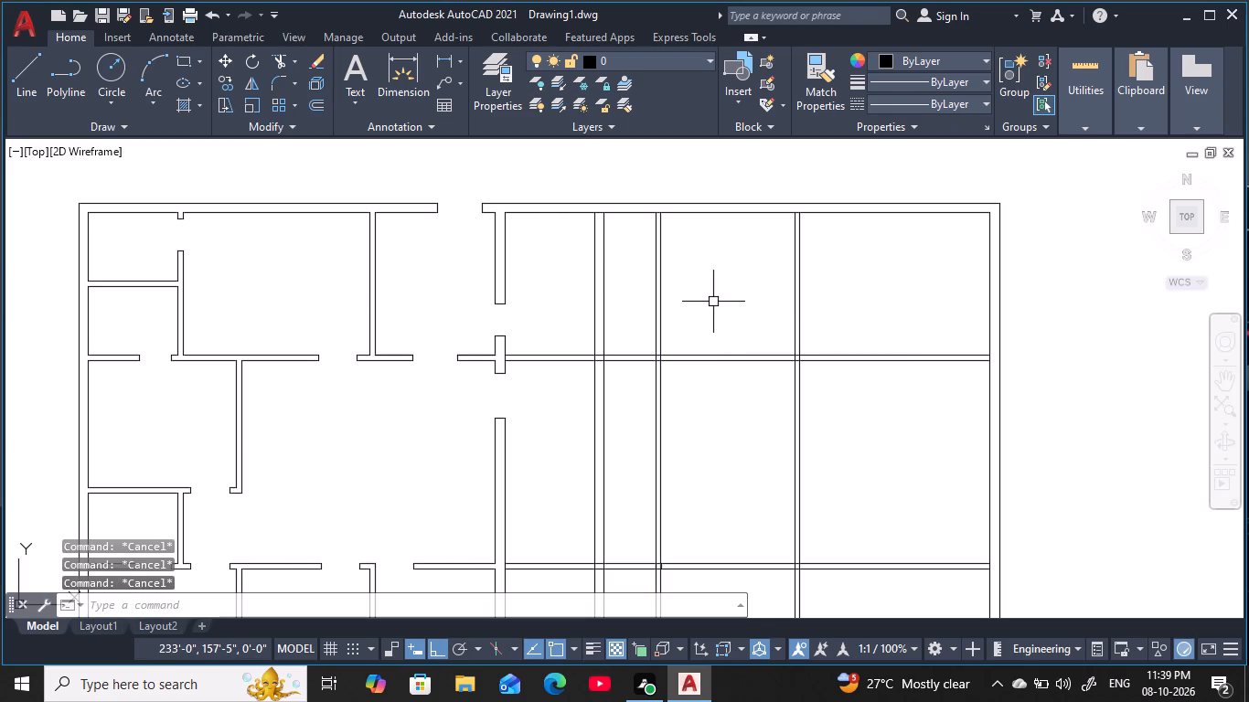
pyautogui.press('Escape')
pyautogui.press('Escape')
# Measure the top row's clear width between the new partition and the next partition toward the exterior wall.
pyautogui.moveTo(713, 302); pyautogui.dragTo(678, 276, button='middle')
pyautogui.press('Escape')
pyautogui.press('Escape')
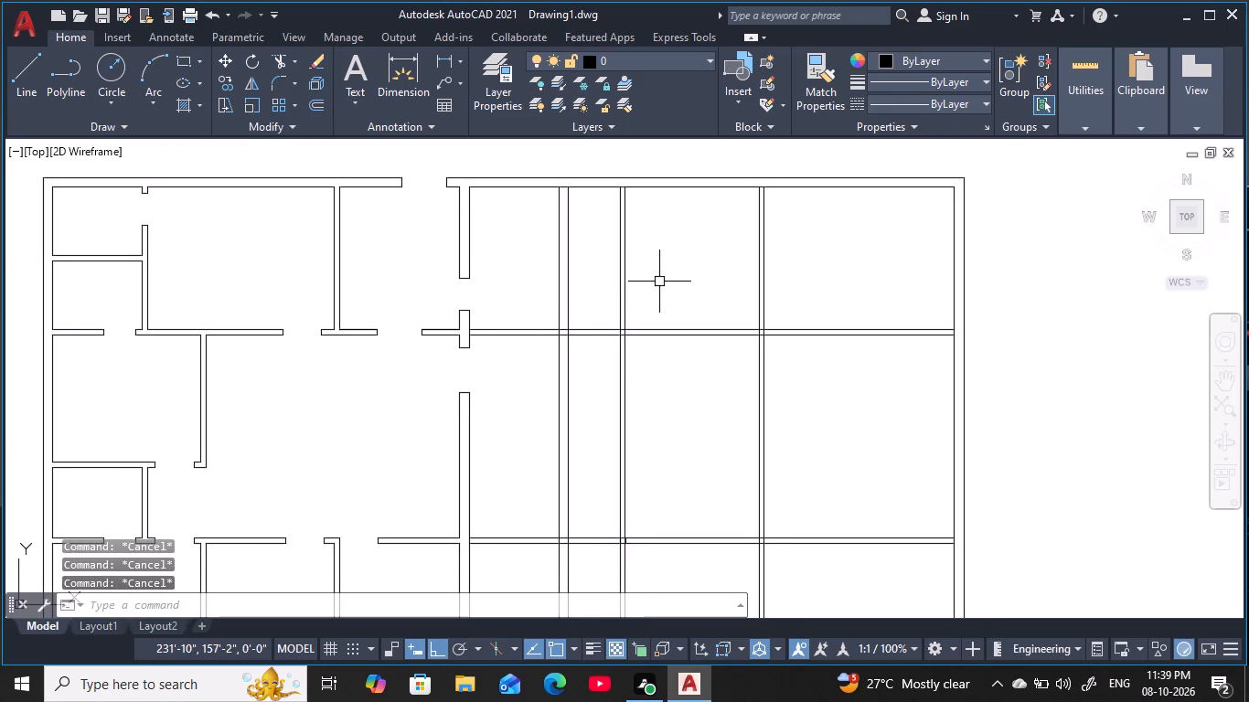
pyautogui.press('d')
pyautogui.press('l')
pyautogui.write('I')
pyautogui.press('space')
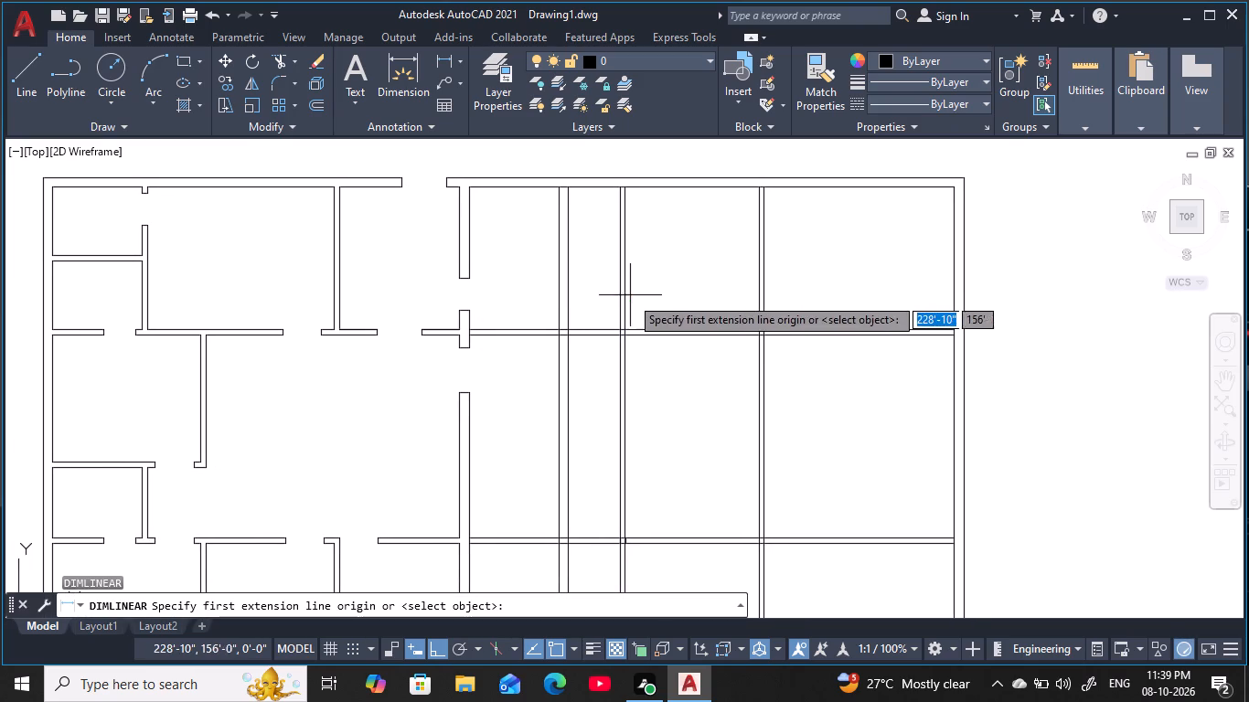
pyautogui.click(629, 296)
pyautogui.click(753, 293)
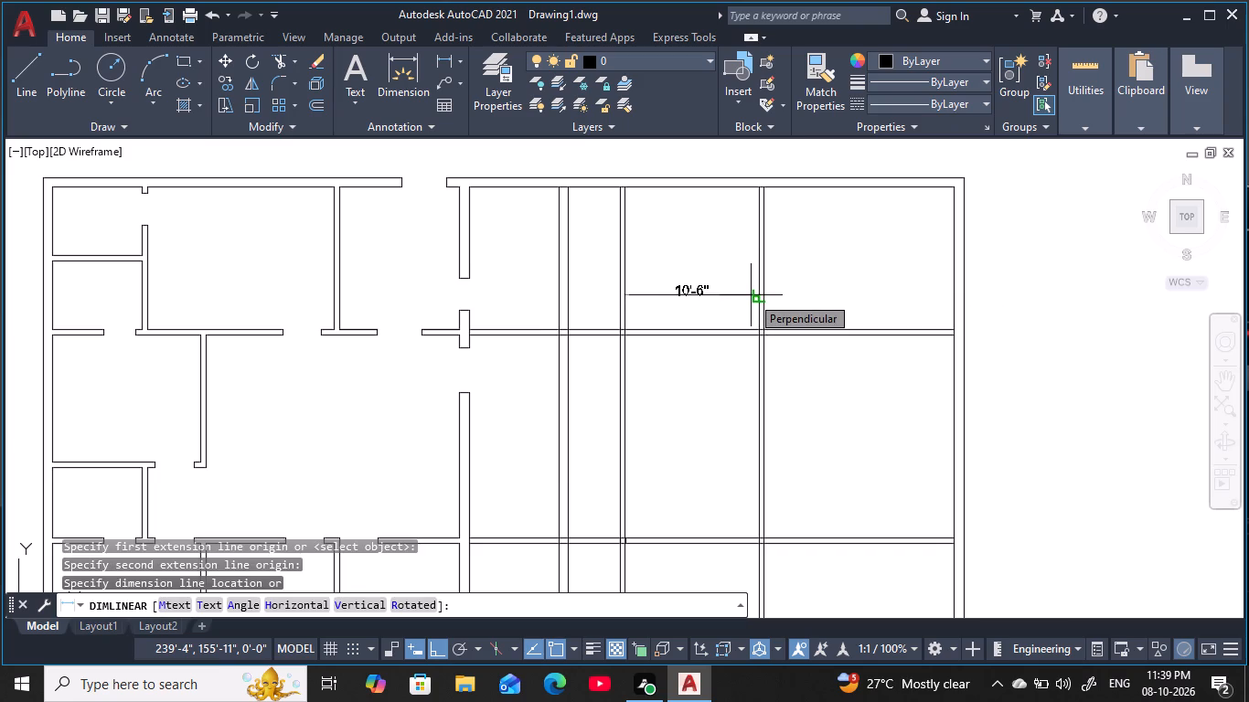
pyautogui.press('Escape')
pyautogui.press('Escape')
pyautogui.press('Escape')
pyautogui.press('Escape')
pyautogui.press('Escape')
# Erase the short leftover line inside the lower horizontal partition, just beside the new partition's right face.
pyautogui.moveTo(650, 304); pyautogui.dragTo(657, 265, button='middle')
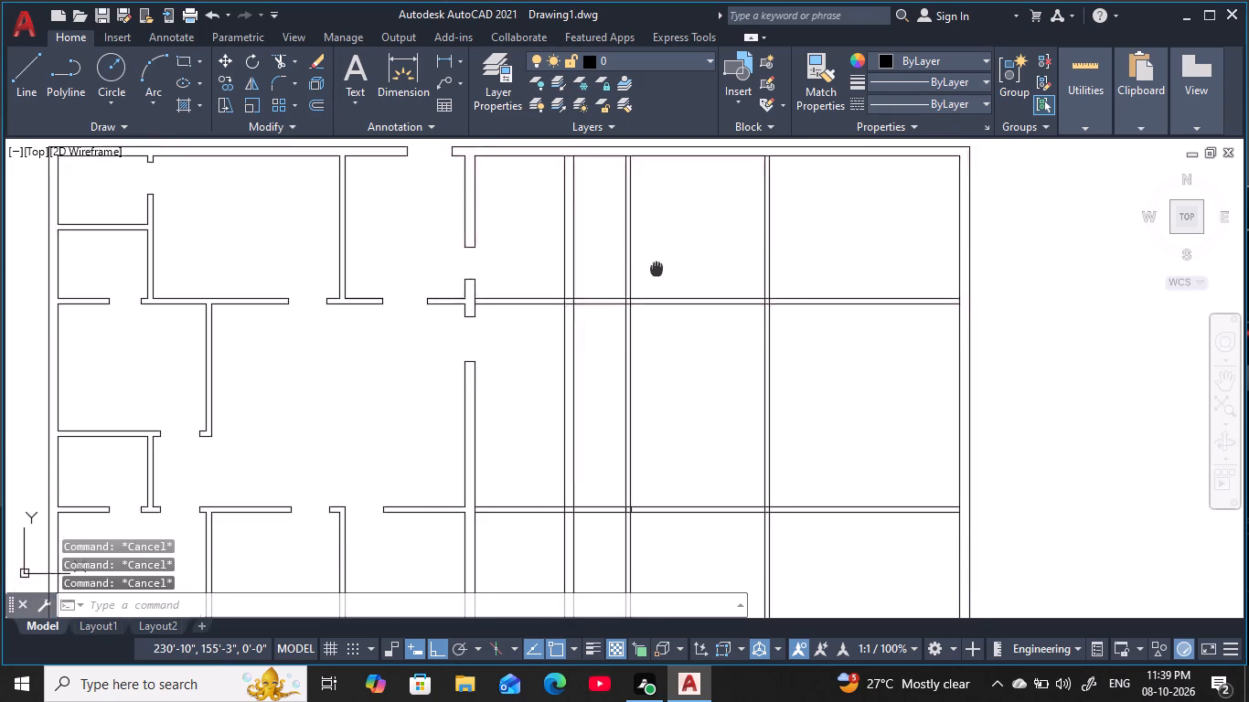
pyautogui.moveTo(657, 265); pyautogui.dragTo(666, 250, button='middle')
pyautogui.press('Escape')
pyautogui.press('Escape')
pyautogui.moveTo(676, 254); pyautogui.dragTo(629, 219, button='middle')
pyautogui.scroll(-2, 620, 256)
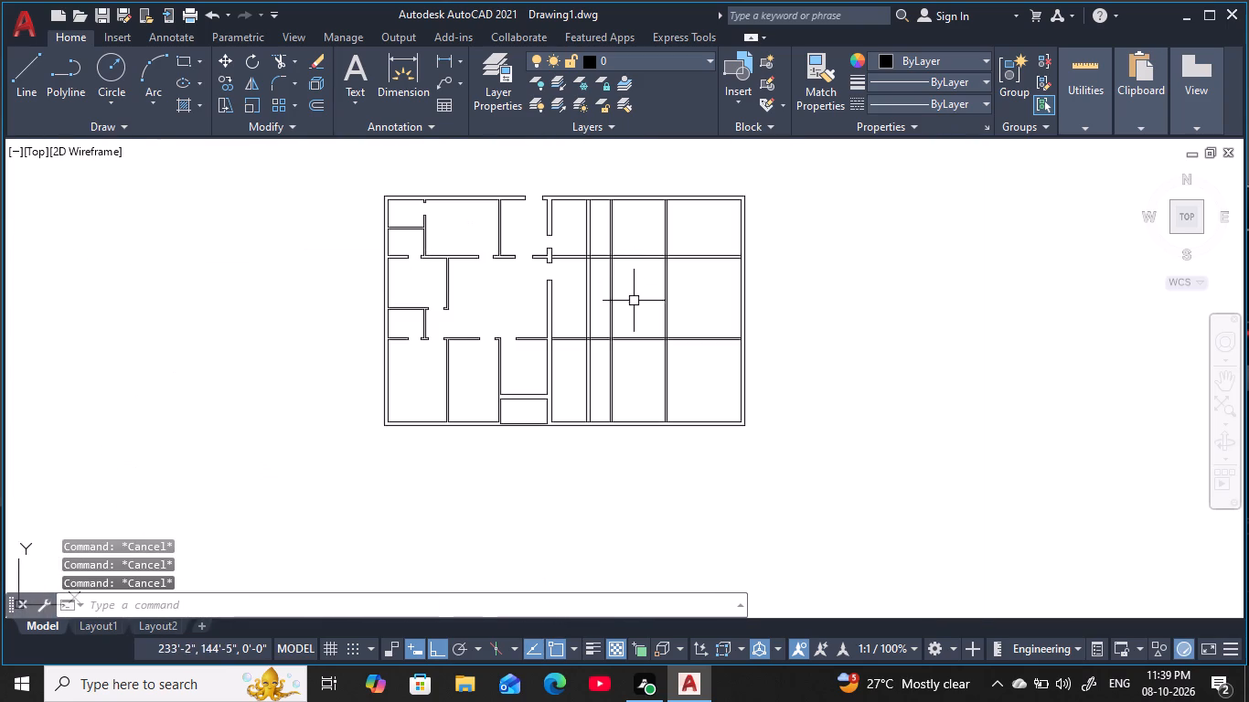
pyautogui.moveTo(634, 301); pyautogui.dragTo(620, 263, button='middle')
pyautogui.press('Escape')
pyautogui.press('Escape')
pyautogui.press('Escape')
pyautogui.scroll(-3, 615, 271)
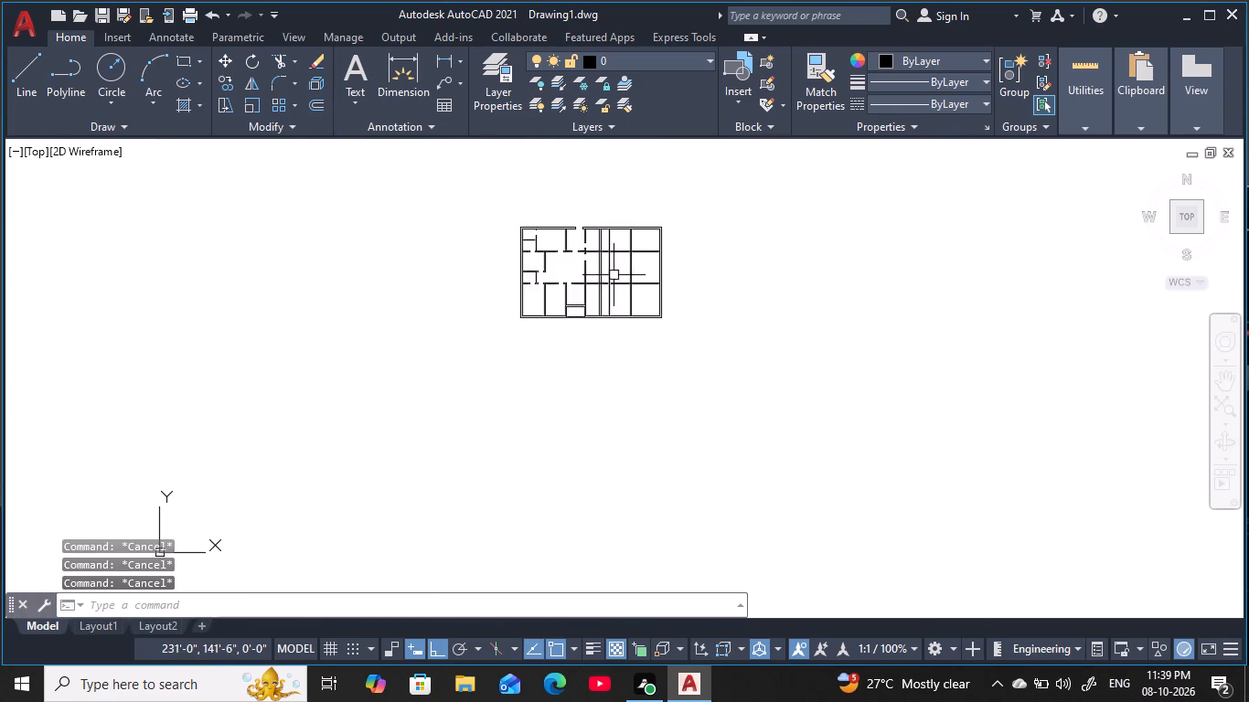
pyautogui.scroll(8, 615, 278)
pyautogui.moveTo(618, 277); pyautogui.dragTo(584, 327, button='middle')
pyautogui.scroll(-4, 594, 315)
pyautogui.moveTo(570, 356); pyautogui.dragTo(553, 366, button='middle')
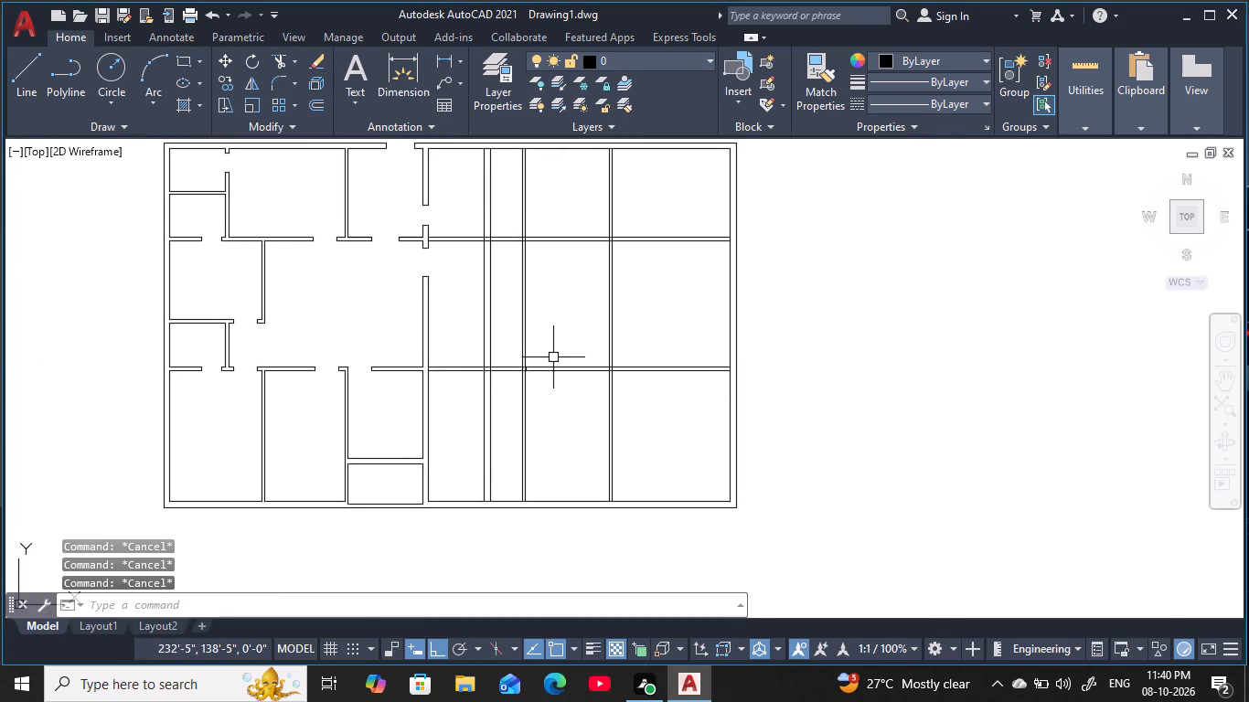
pyautogui.scroll(5, 551, 360)
pyautogui.moveTo(532, 363); pyautogui.dragTo(615, 314, button='middle')
pyautogui.press('Escape')
pyautogui.press('Escape')
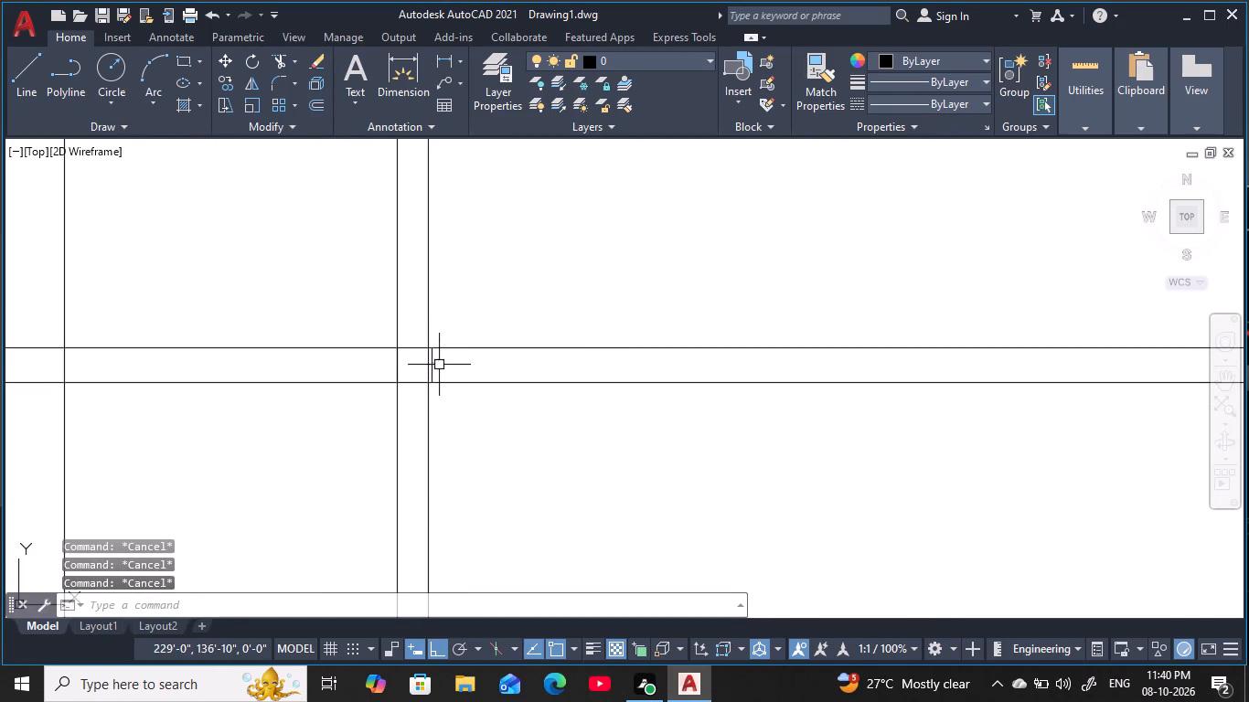
pyautogui.click(435, 367)
pyautogui.press('e')
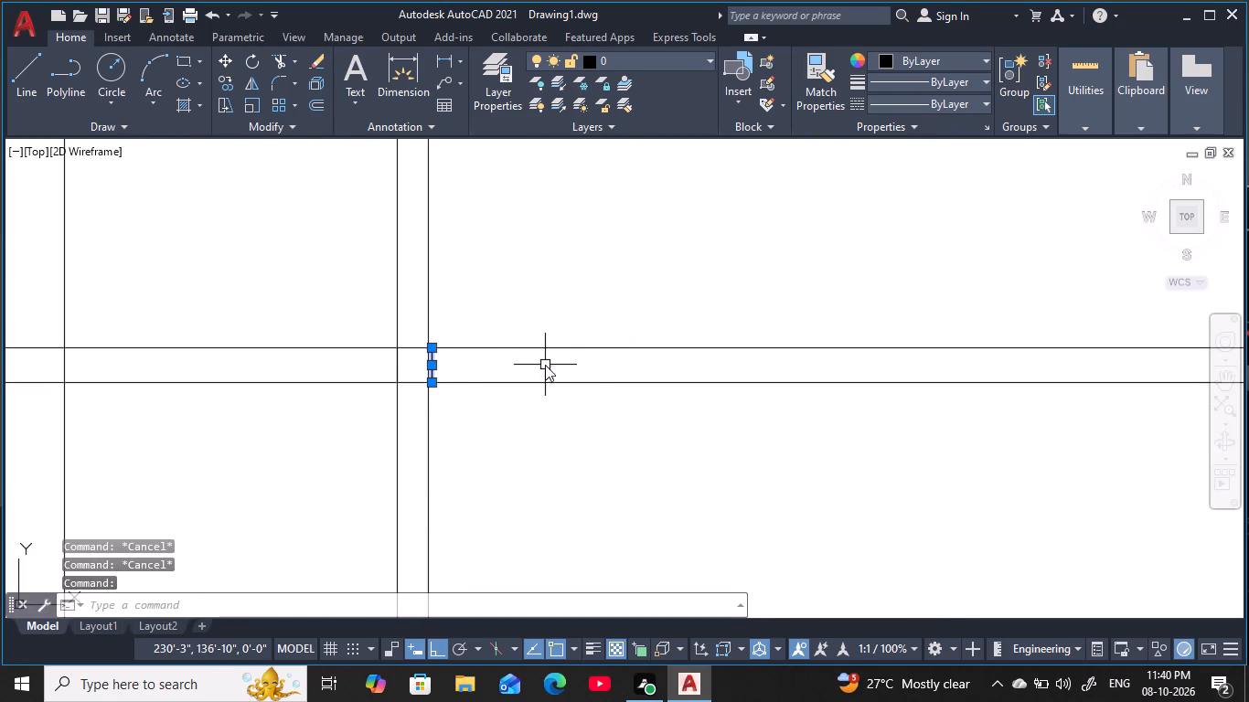
pyautogui.press('space')
# Trim the middle-row portions of both thin vertical partitions to the right of the long wall.
pyautogui.scroll(-3, 548, 258)
pyautogui.moveTo(548, 258); pyautogui.dragTo(511, 392, button='middle')
pyautogui.scroll(-2, 534, 348)
pyautogui.moveTo(535, 347); pyautogui.dragTo(534, 367, button='middle')
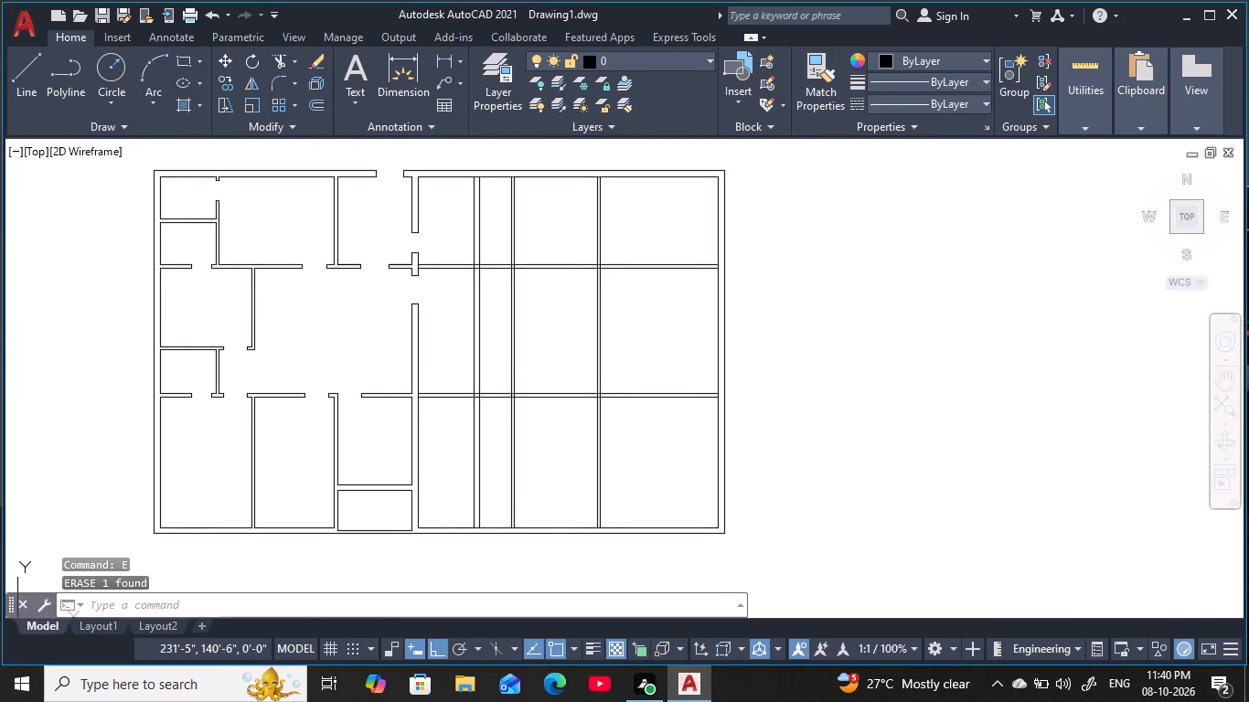
pyautogui.press('Escape')
pyautogui.press('Escape')
pyautogui.press('Escape')
pyautogui.press('Escape')
pyautogui.write('TR')
pyautogui.press('space')
pyautogui.click(538, 359)
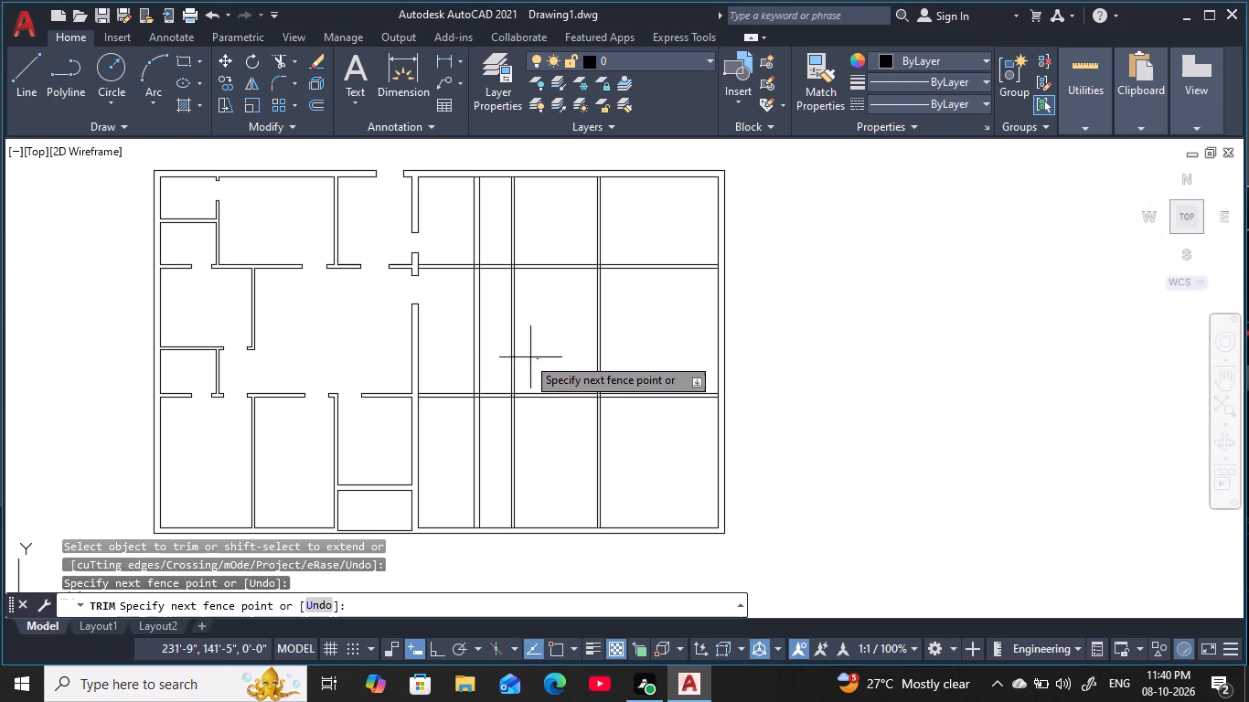
pyautogui.click(504, 351)
pyautogui.scroll(-1, 536, 340)
pyautogui.moveTo(539, 340); pyautogui.dragTo(533, 303, button='middle')
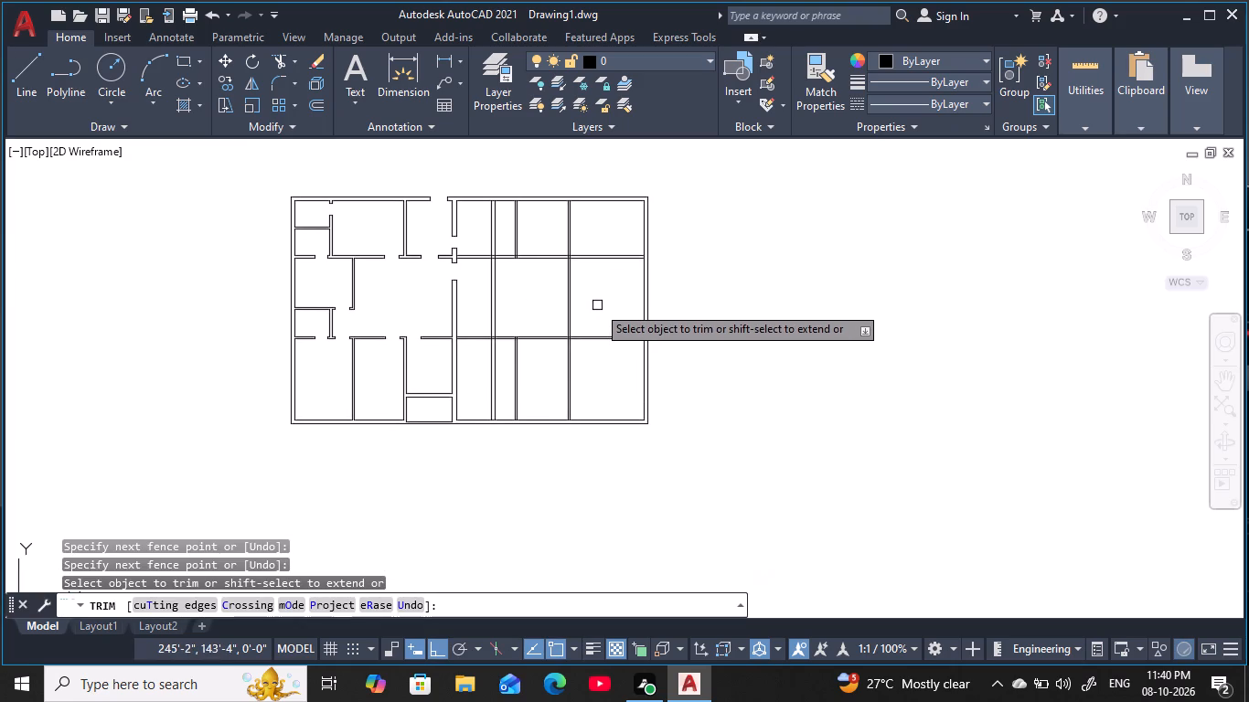
pyautogui.click(603, 308)
pyautogui.click(559, 306)
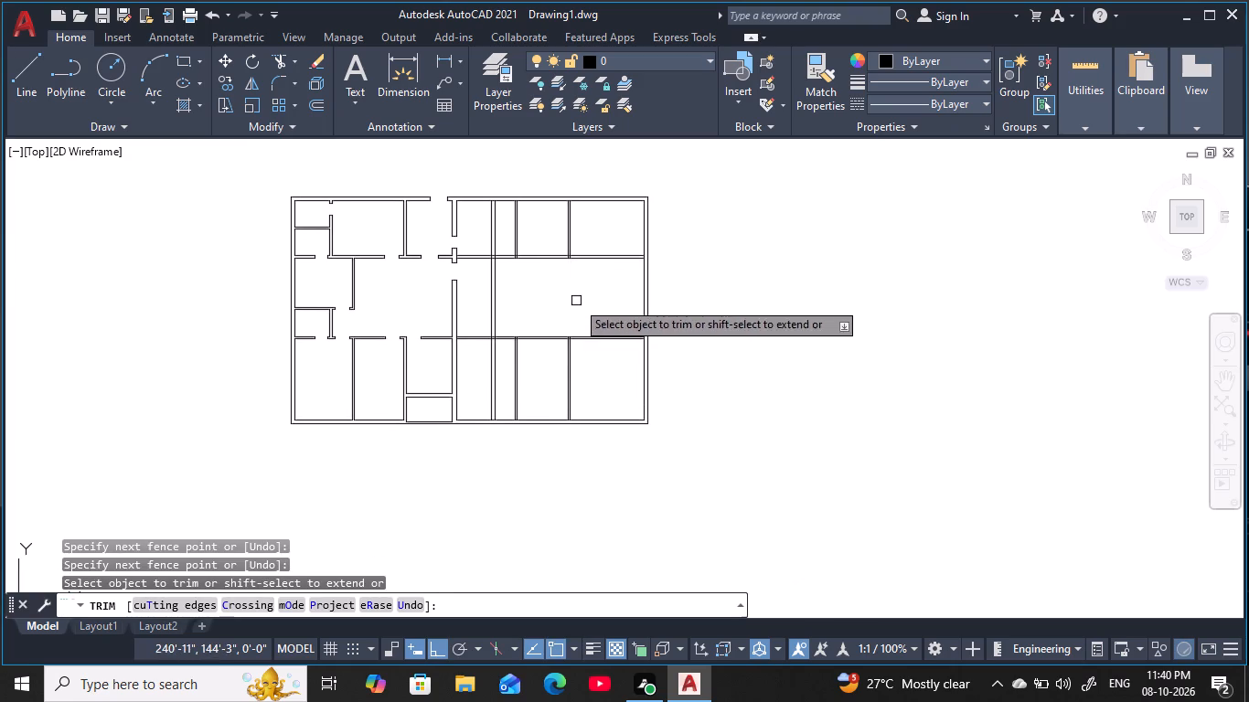
# Trim away the bottom-row portion of the thin partition nearest the long wall.
pyautogui.moveTo(581, 301); pyautogui.dragTo(583, 269, button='middle')
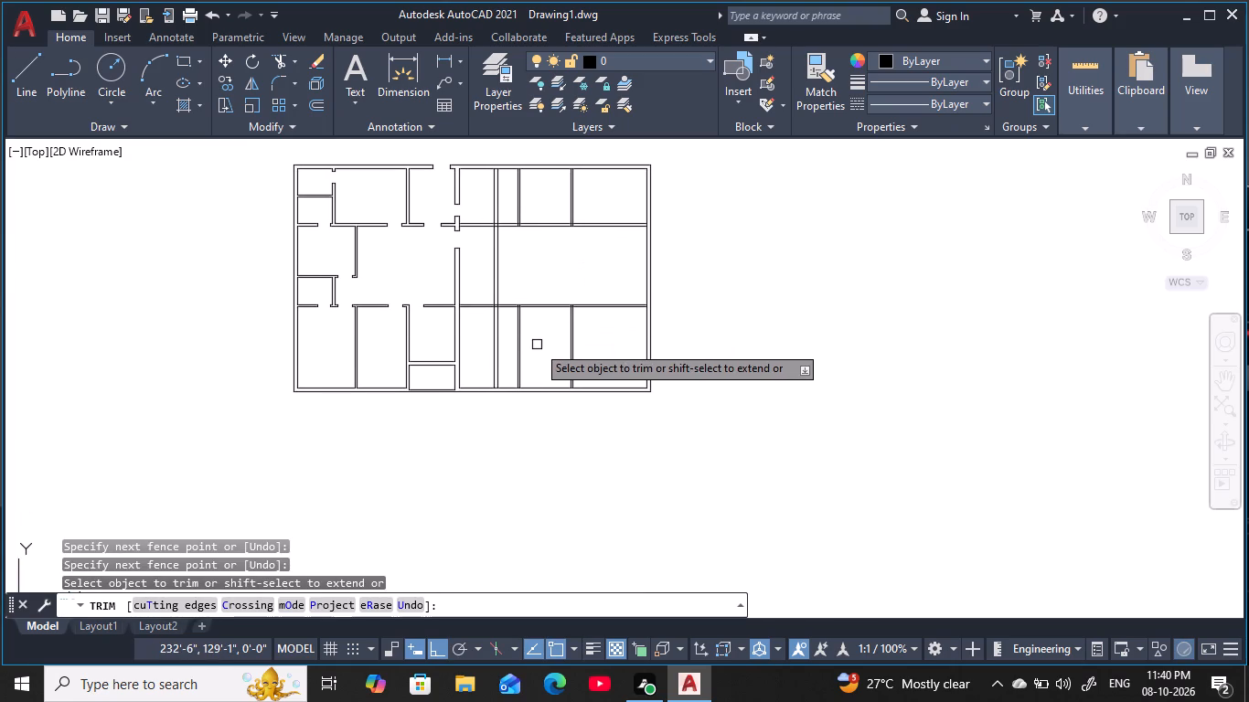
pyautogui.click(537, 345)
pyautogui.click(507, 351)
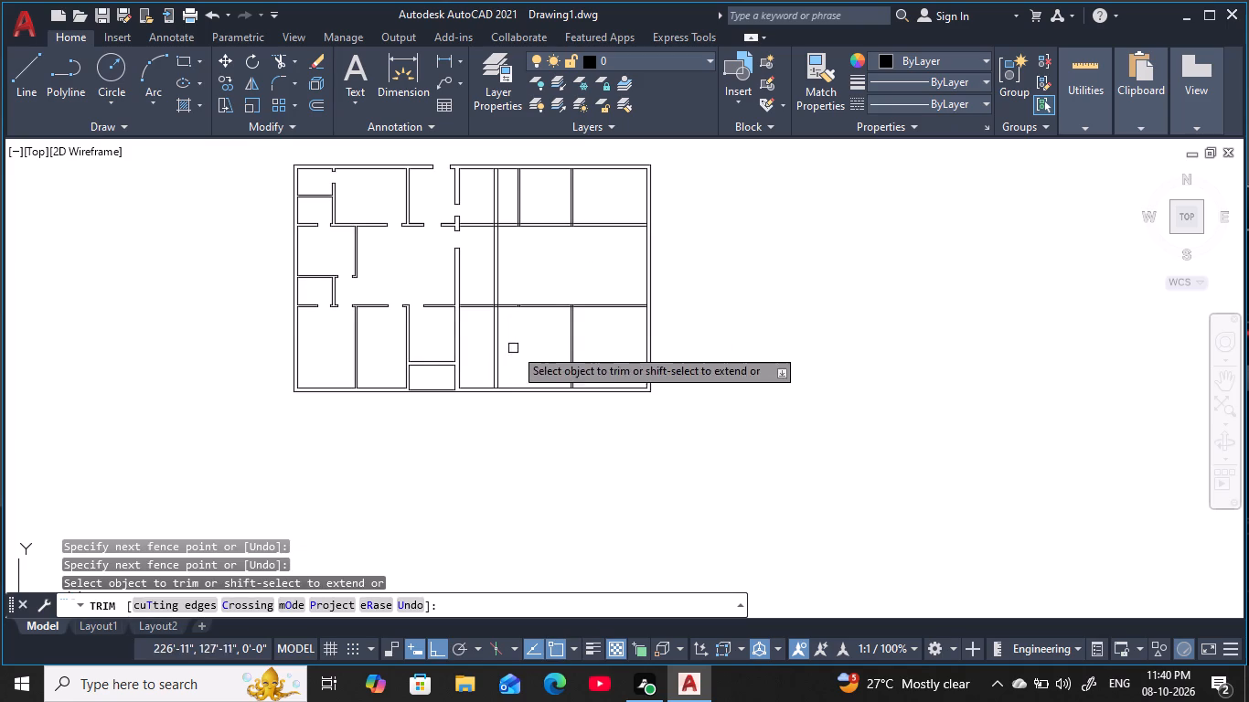
pyautogui.moveTo(534, 335); pyautogui.dragTo(532, 319, button='middle')
pyautogui.press('Escape')
pyautogui.press('Escape')
pyautogui.press('Escape')
pyautogui.press('Escape')
pyautogui.press('Escape')
pyautogui.press('Escape')
# Offset the long wall's right face 7'6" toward the exterior wall for a bottom-row partition.
pyautogui.press('o')
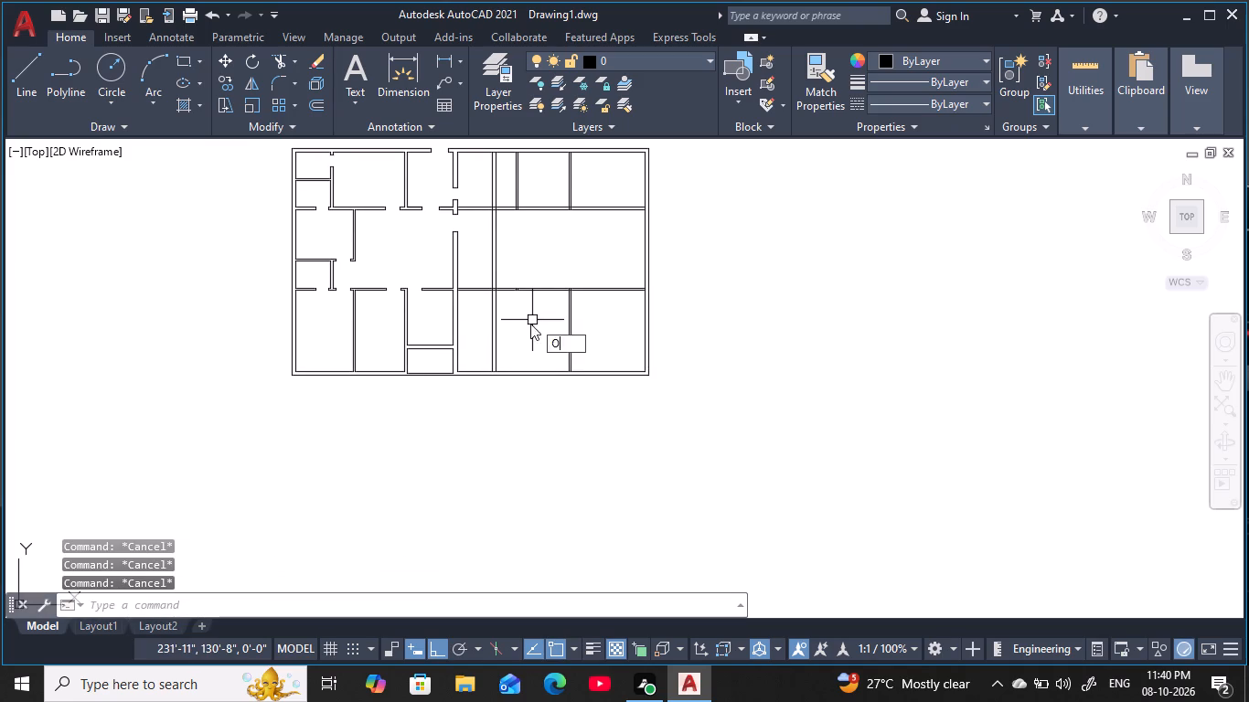
pyautogui.press('space')
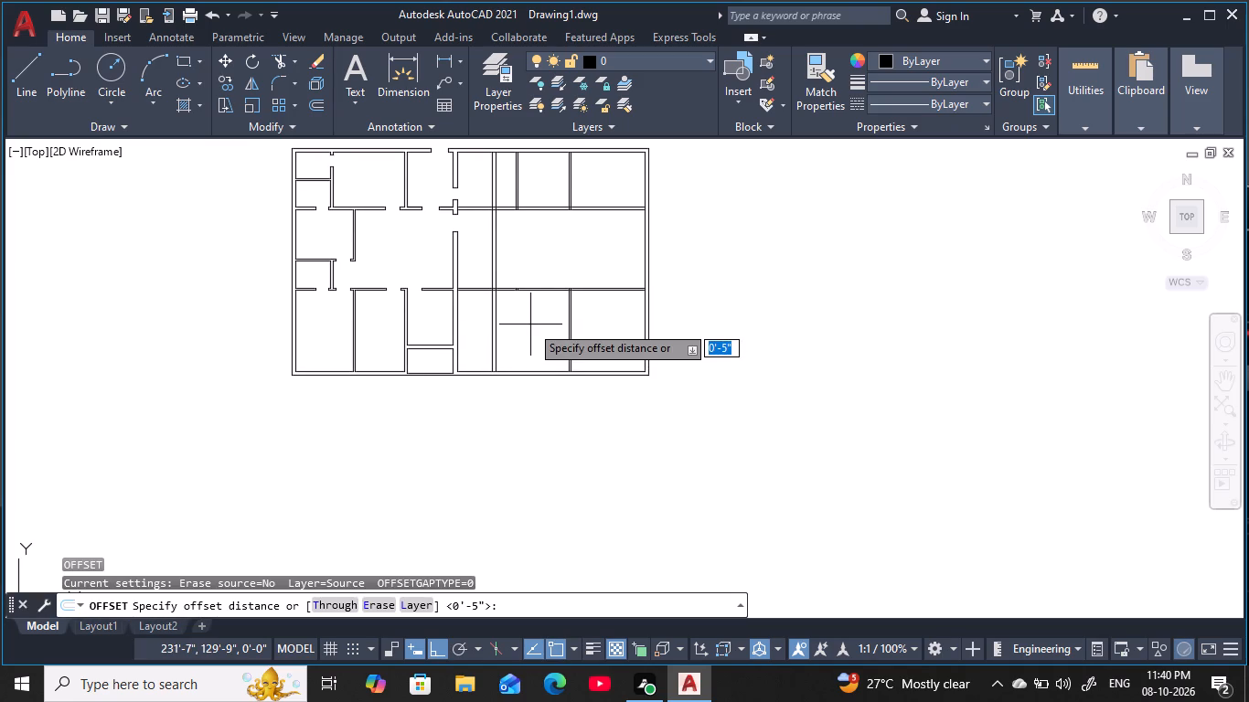
pyautogui.write("7'")
pyautogui.write('6')
pyautogui.press('space')
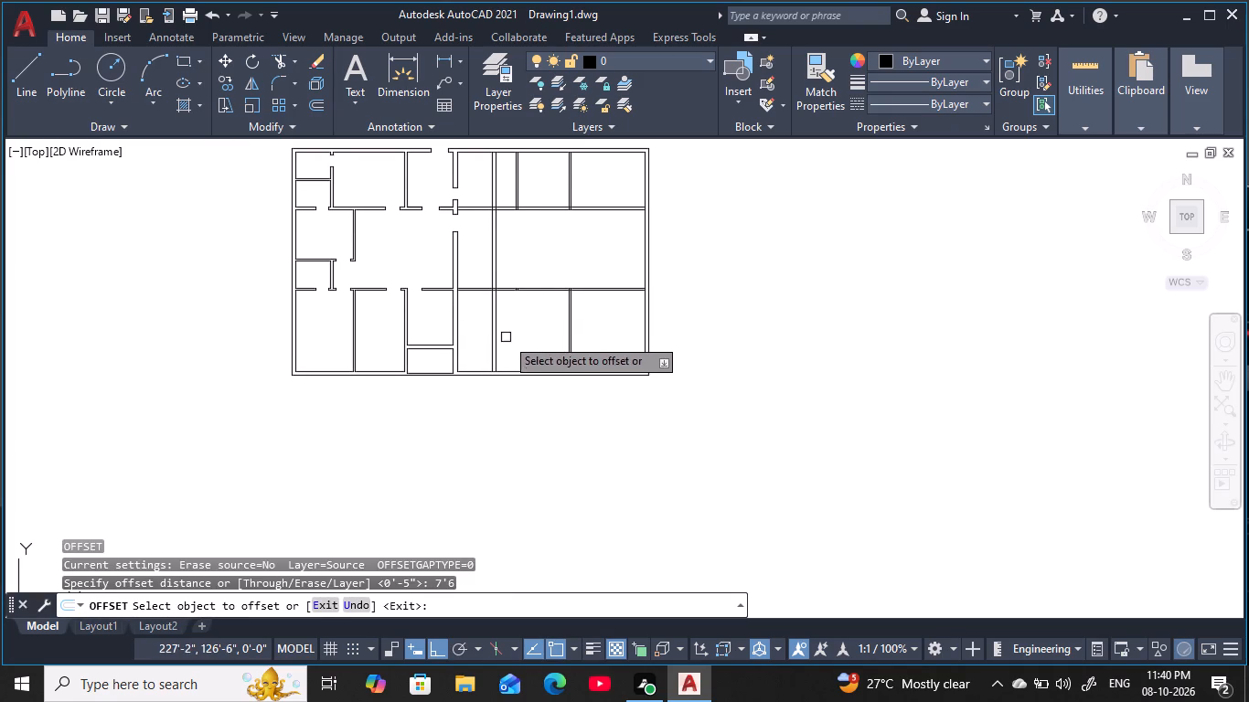
pyautogui.click(499, 324)
pyautogui.click(537, 325)
pyautogui.press('Escape')
pyautogui.press('Escape')
pyautogui.press('Escape')
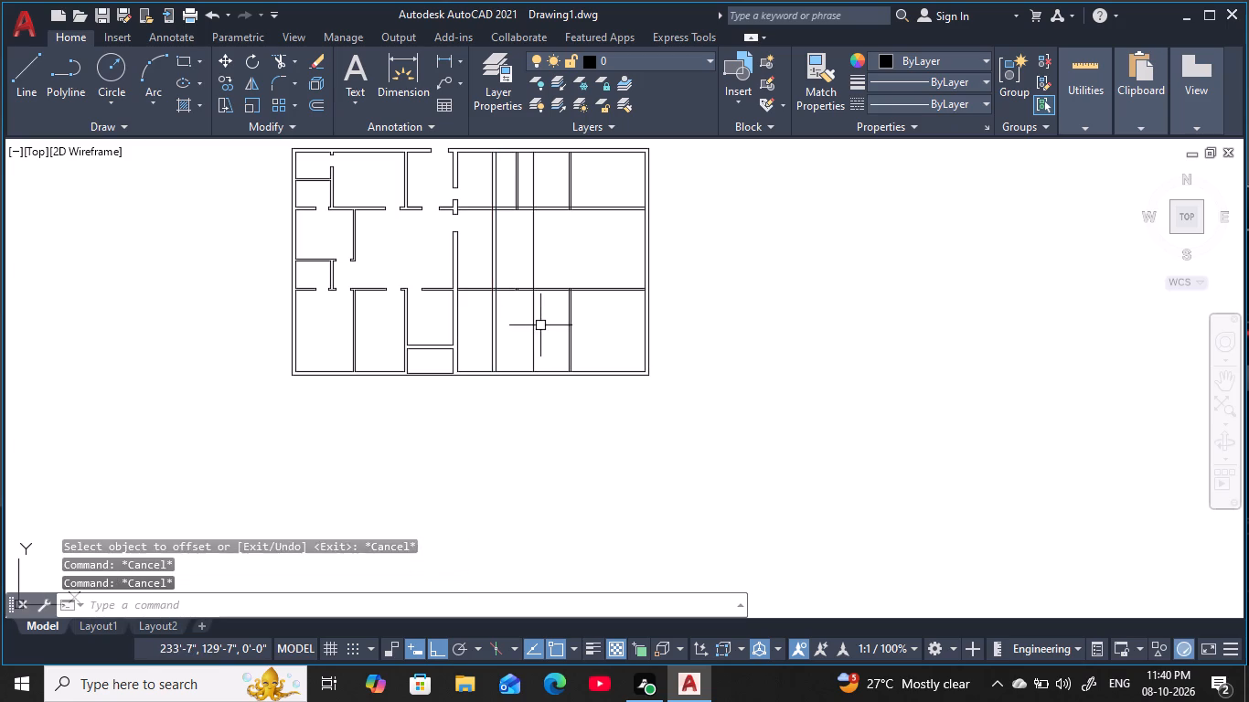
pyautogui.press('Escape')
pyautogui.press('Escape')
pyautogui.press('Escape')
# Offset the new 7'6" line 4.5" toward the exterior wall to form the partition's second face.
pyautogui.press('o')
pyautogui.press('space')
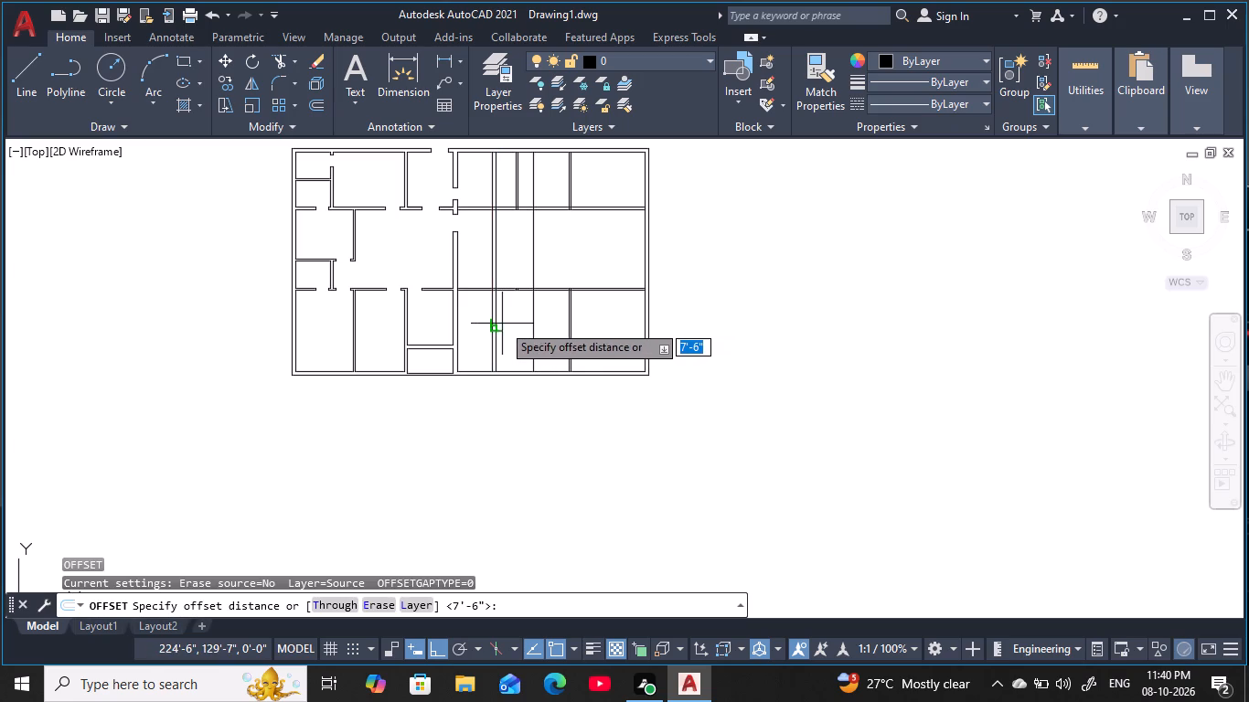
pyautogui.press('4')
pyautogui.press('.')
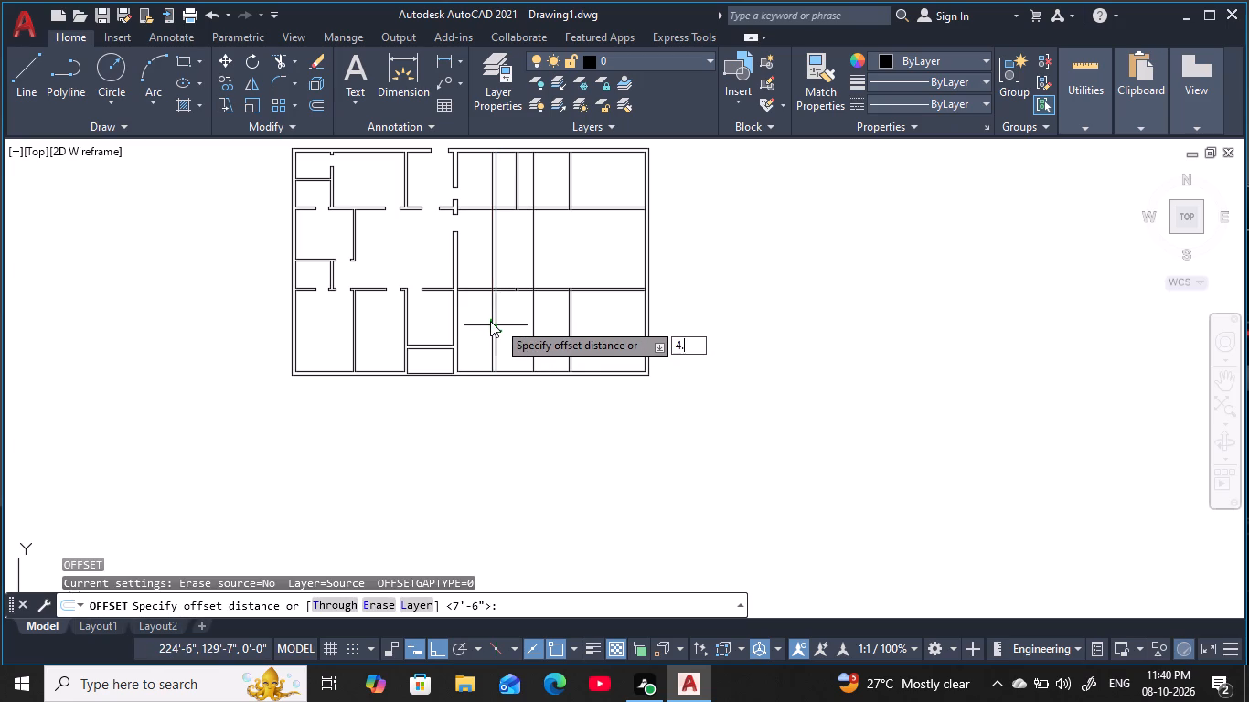
pyautogui.write('5')
pyautogui.press('space')
pyautogui.click(532, 327)
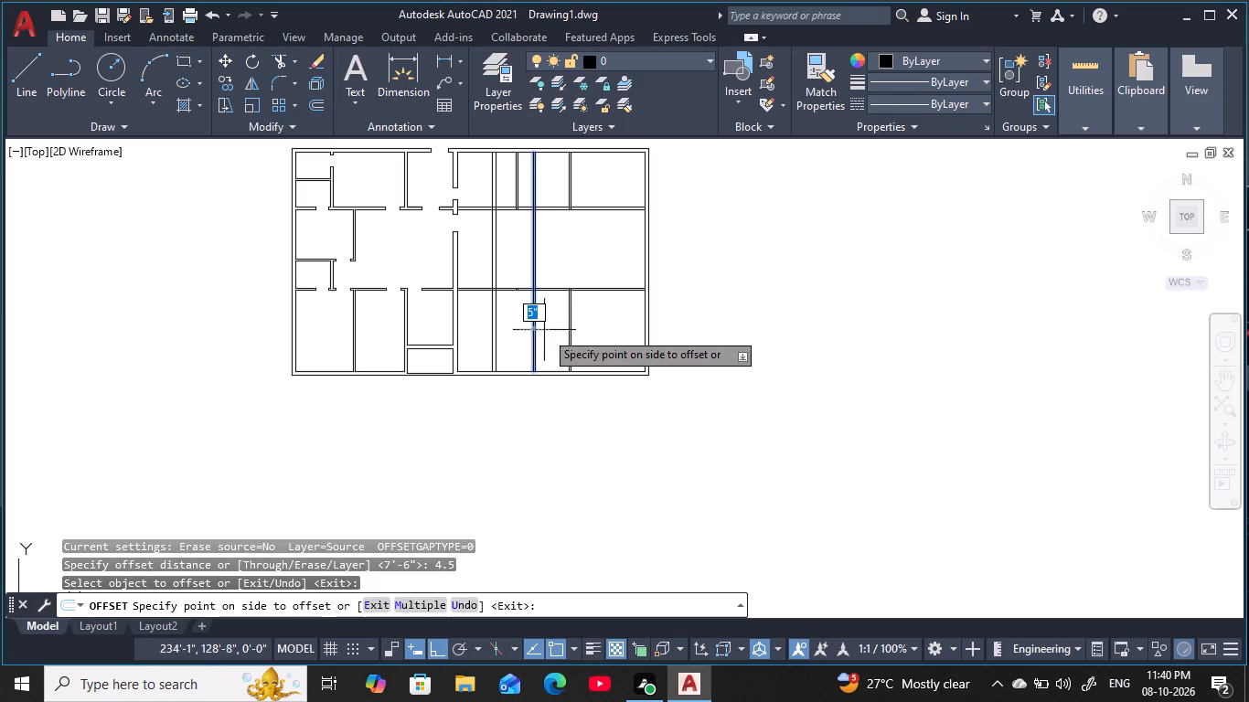
pyautogui.click(550, 332)
pyautogui.press('Escape')
pyautogui.press('Escape')
pyautogui.press('Escape')
pyautogui.scroll(3, 550, 319)
pyautogui.moveTo(548, 318); pyautogui.dragTo(557, 346, button='middle')
pyautogui.press('Escape')
pyautogui.press('Escape')
pyautogui.press('Escape')
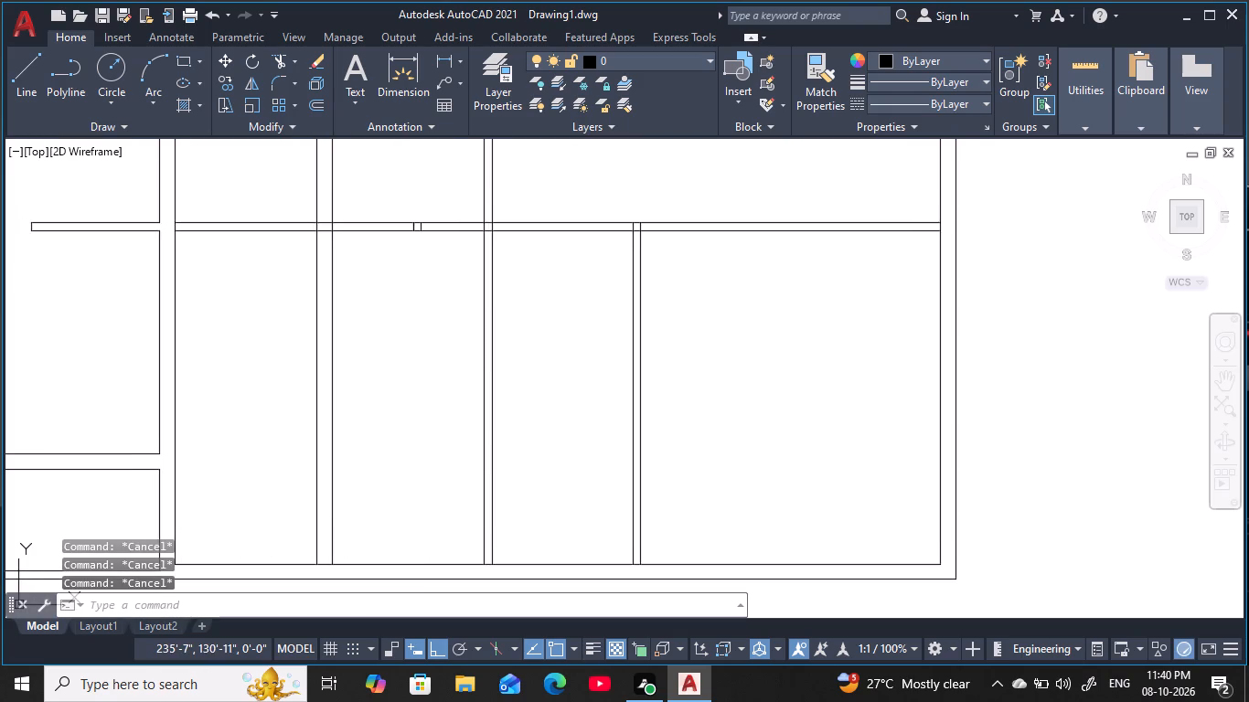
# Trim away the portion of the thin 7'6" partition that continues above the bottom row beside the long wall.
pyautogui.press('Escape')
pyautogui.moveTo(552, 336); pyautogui.dragTo(626, 367, button='middle')
pyautogui.press('Escape')
pyautogui.press('Escape')
pyautogui.press('t')
pyautogui.write('R')
pyautogui.press('space')
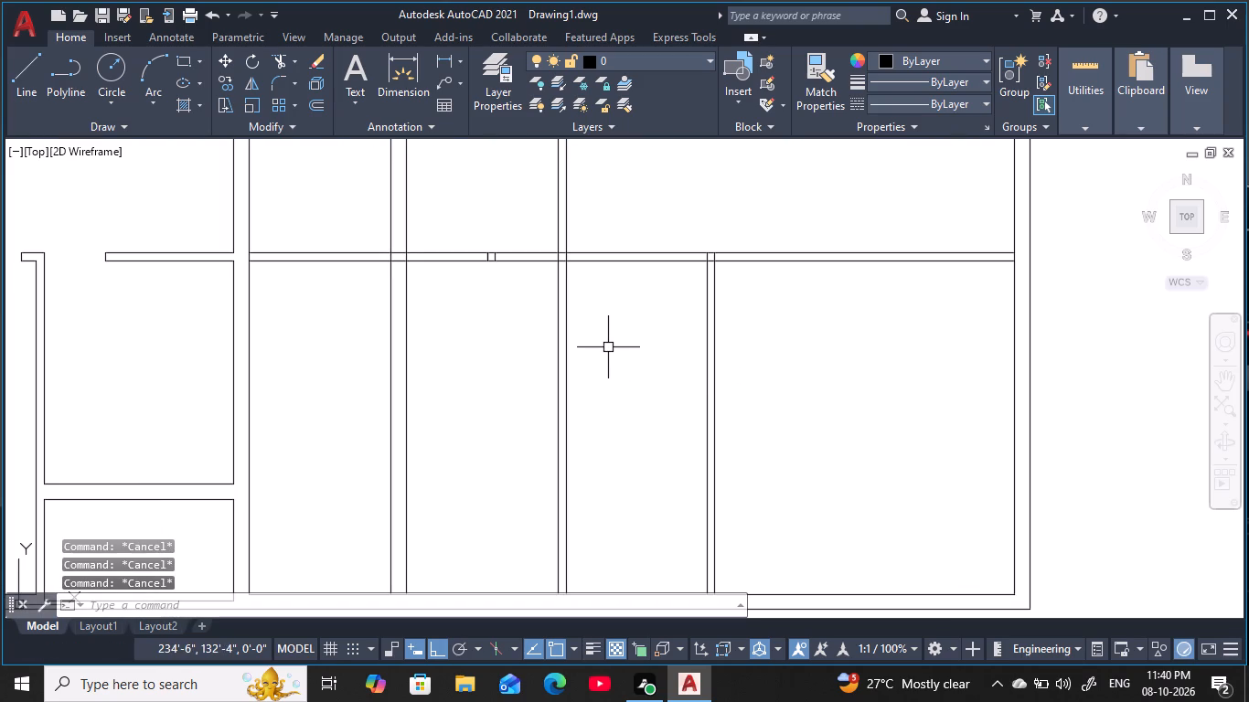
pyautogui.moveTo(592, 208); pyautogui.dragTo(591, 312, button='middle')
pyautogui.click(601, 310)
pyautogui.click(518, 297)
pyautogui.moveTo(603, 265); pyautogui.dragTo(604, 265, button='middle')
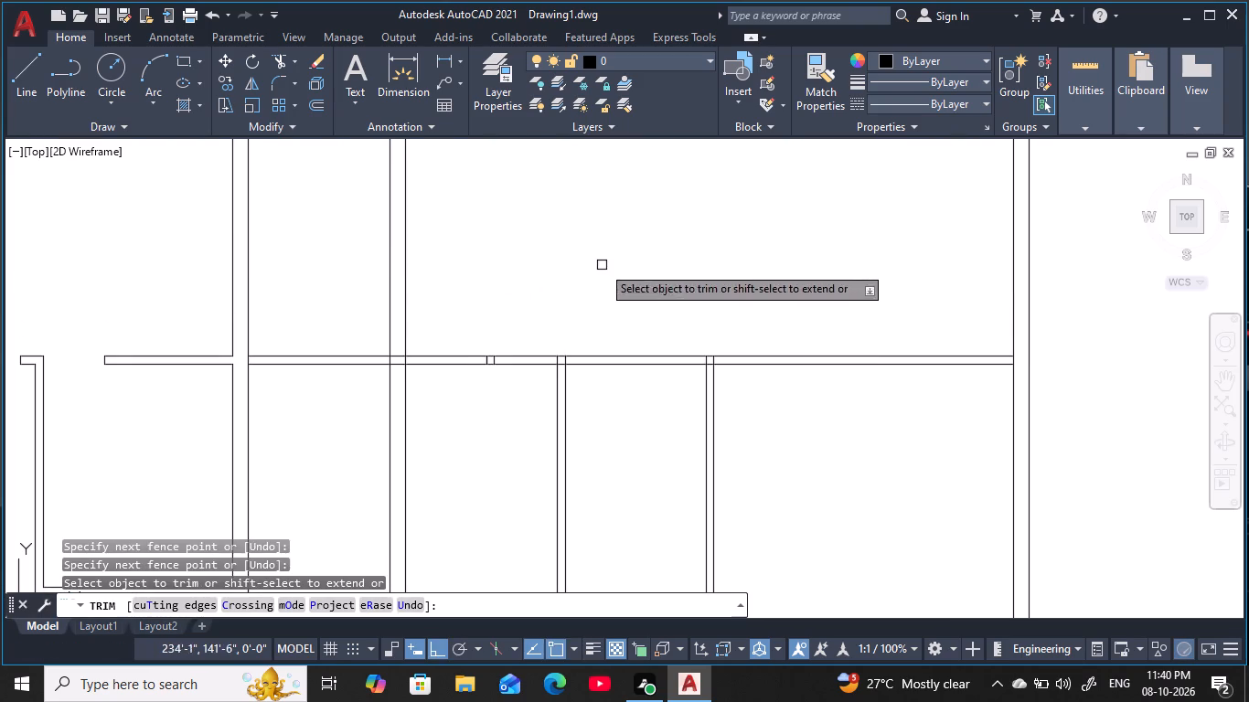
pyautogui.moveTo(604, 265); pyautogui.dragTo(598, 330, button='middle')
pyautogui.scroll(-2, 601, 334)
pyautogui.moveTo(588, 292); pyautogui.dragTo(593, 314, button='middle')
pyautogui.moveTo(581, 340); pyautogui.dragTo(597, 276, button='middle')
pyautogui.press('Escape')
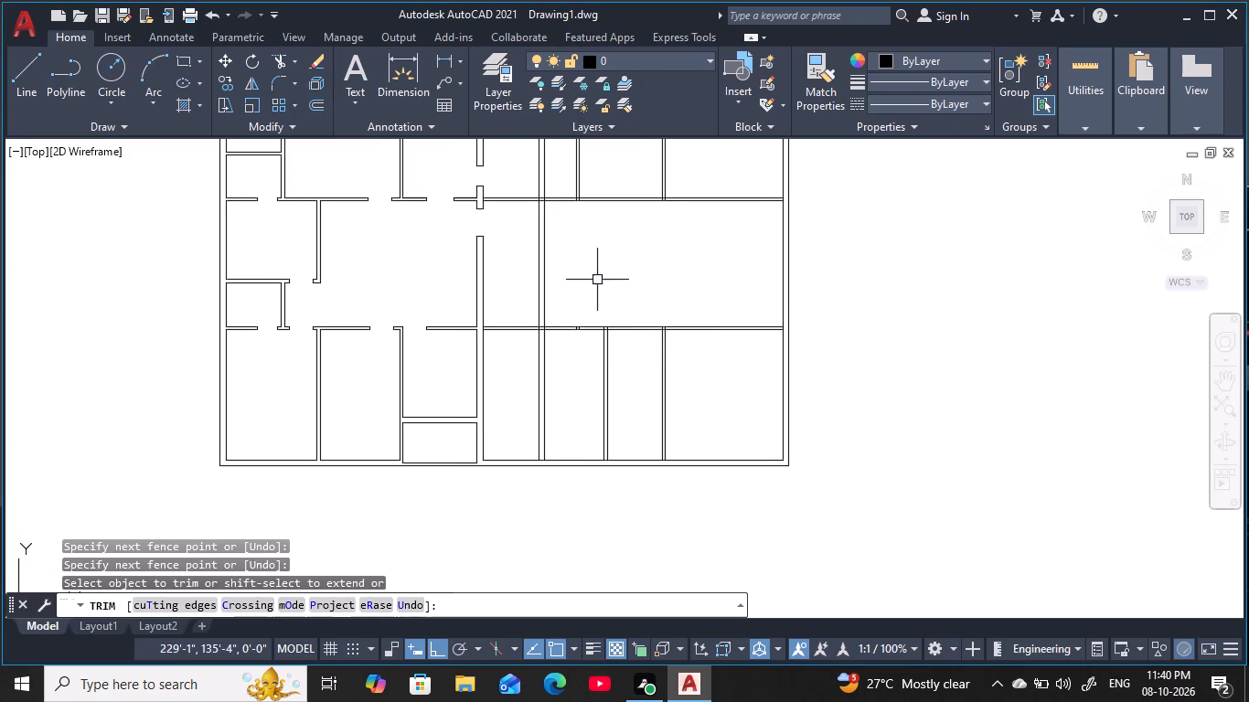
pyautogui.press('Escape')
pyautogui.press('Escape')
pyautogui.press('Escape')
pyautogui.press('Escape')
# Offset the lower face of the horizontal partition above the bottom-row rooms by 4' down into the bottom row.
pyautogui.write('O')
pyautogui.press('space')
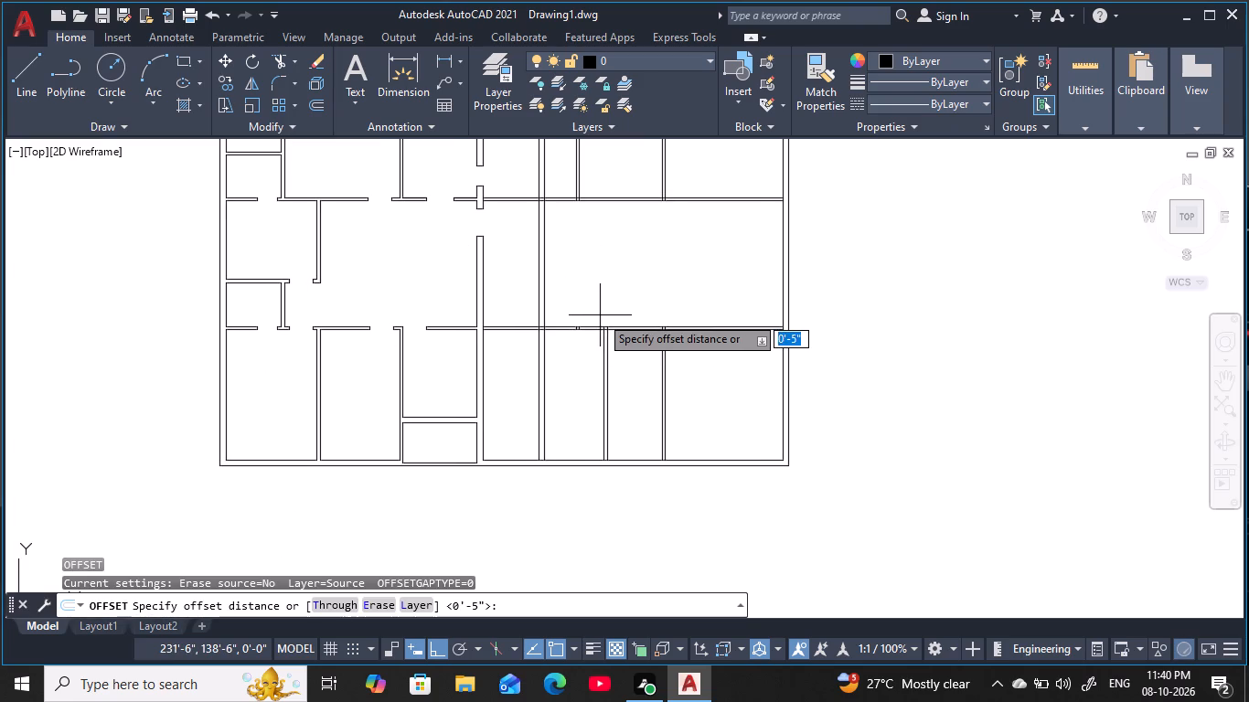
pyautogui.write("4'")
pyautogui.press('space')
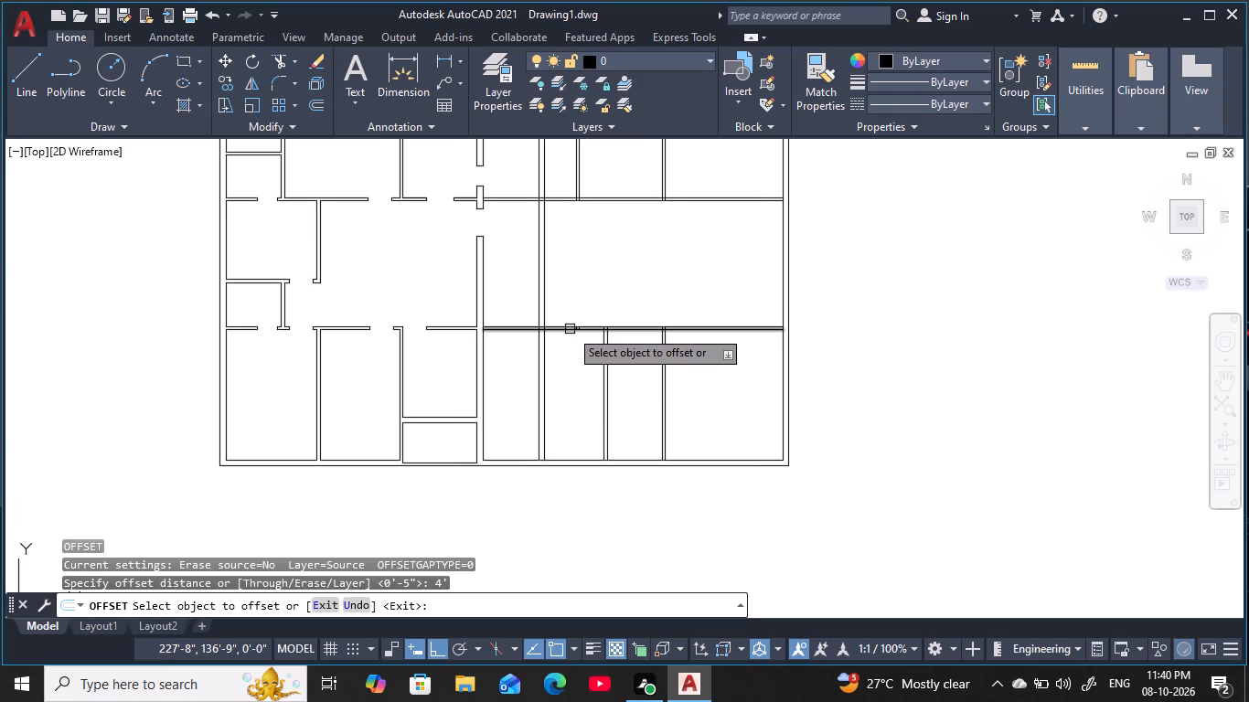
pyautogui.scroll(2, 571, 334)
pyautogui.click(574, 323)
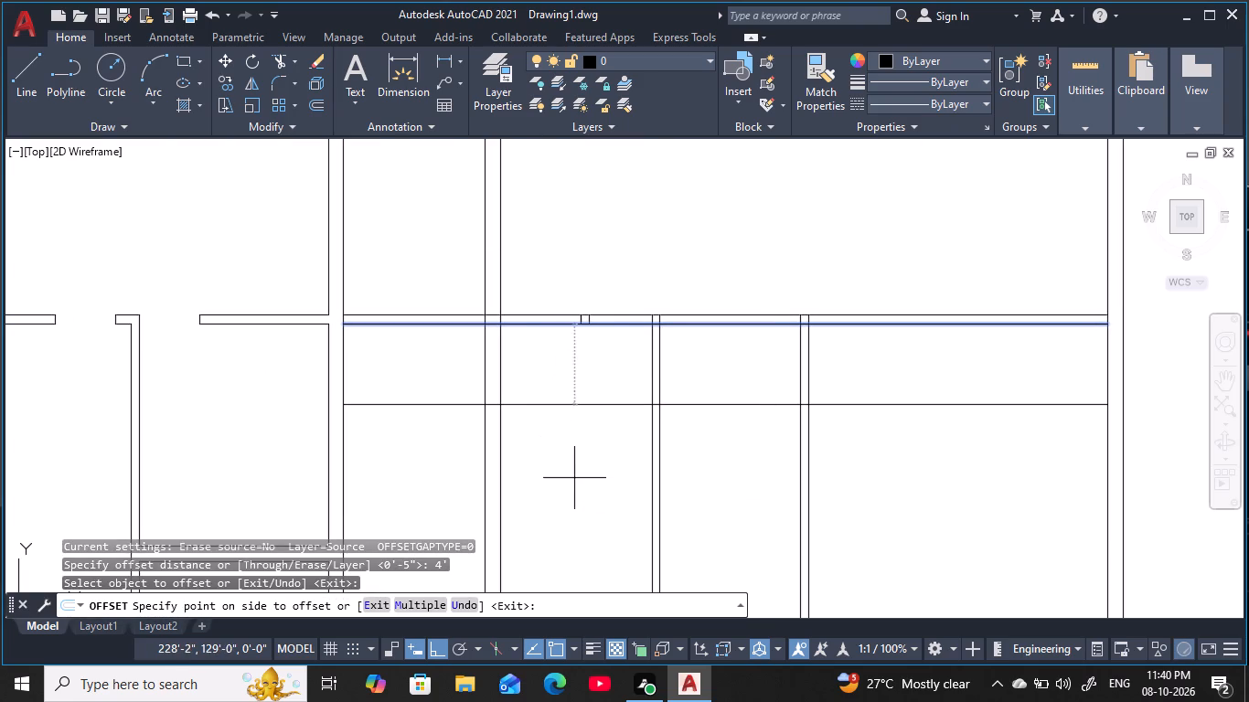
pyautogui.click(574, 478)
pyautogui.moveTo(582, 452); pyautogui.dragTo(549, 324, button='middle')
pyautogui.press('Escape')
pyautogui.press('Escape')
pyautogui.press('Escape')
pyautogui.press('Escape')
pyautogui.press('Escape')
pyautogui.press('Escape')
pyautogui.press('Escape')
pyautogui.press('Escape')
pyautogui.press('Escape')
pyautogui.press('Escape')
pyautogui.press('Escape')
pyautogui.press('Escape')
pyautogui.press('Escape')
pyautogui.press('Escape')
pyautogui.press('Escape')
pyautogui.press('Escape')
pyautogui.press('Escape')
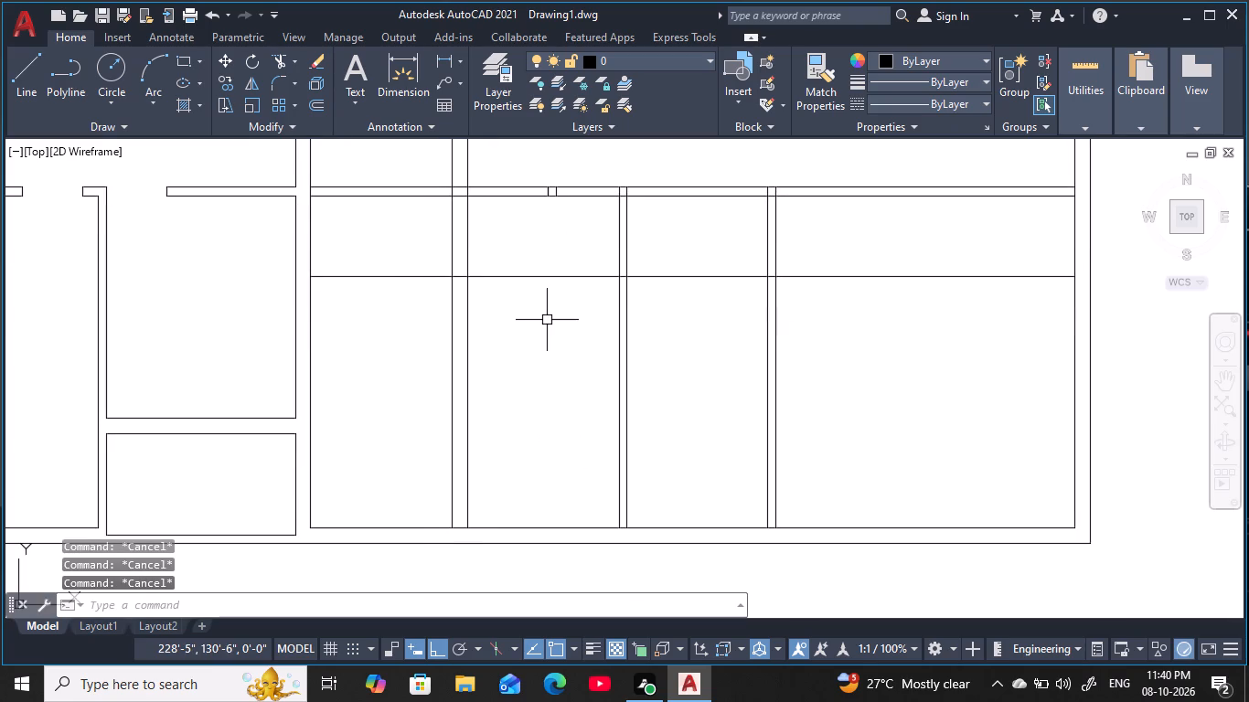
# Offset the new horizontal line 4.5" downward to form the second face of the bottom-row cross partition.
pyautogui.press('o')
pyautogui.press('space')
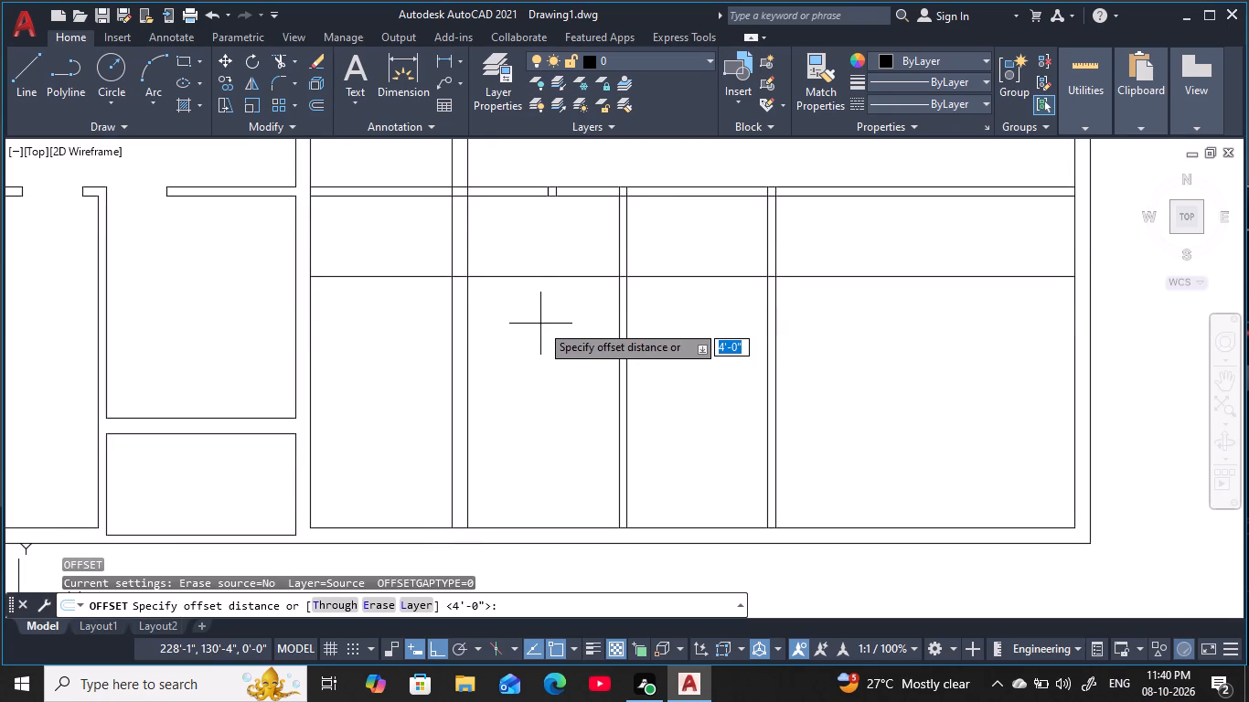
pyautogui.press('4')
pyautogui.press('.')
pyautogui.press('5')
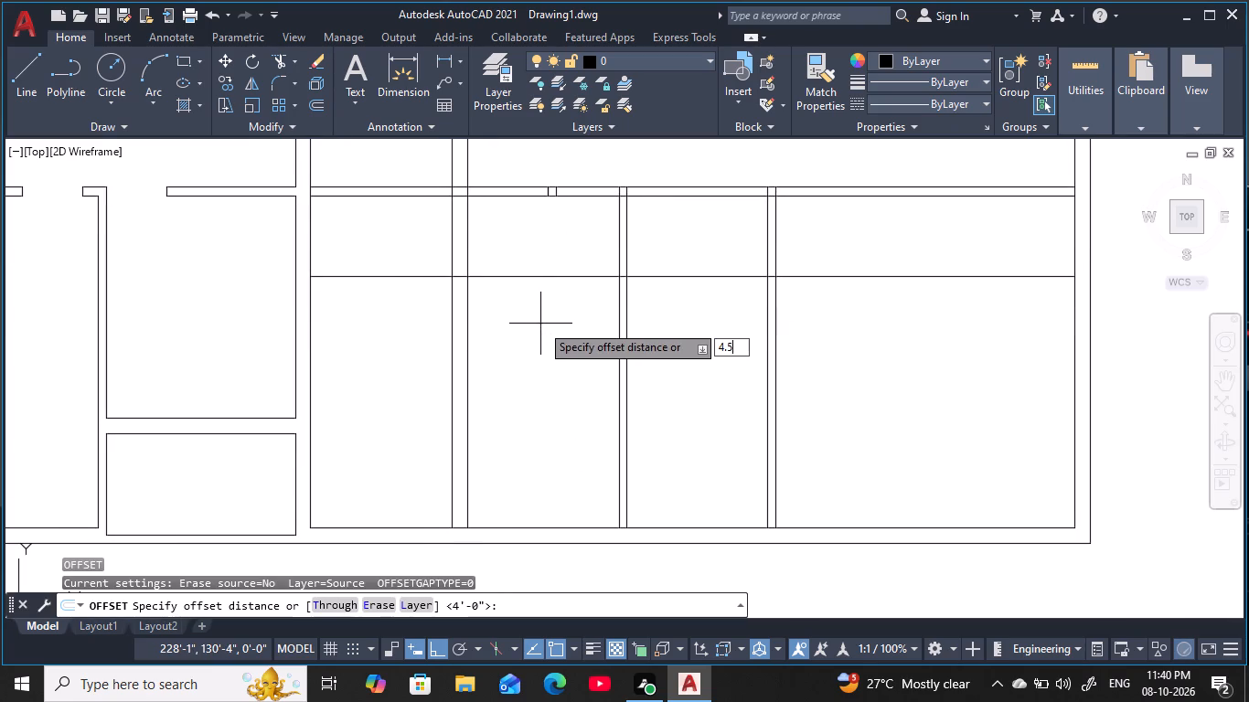
pyautogui.press('space')
pyautogui.click(554, 280)
pyautogui.click(530, 387)
pyautogui.moveTo(543, 356); pyautogui.dragTo(545, 350, button='middle')
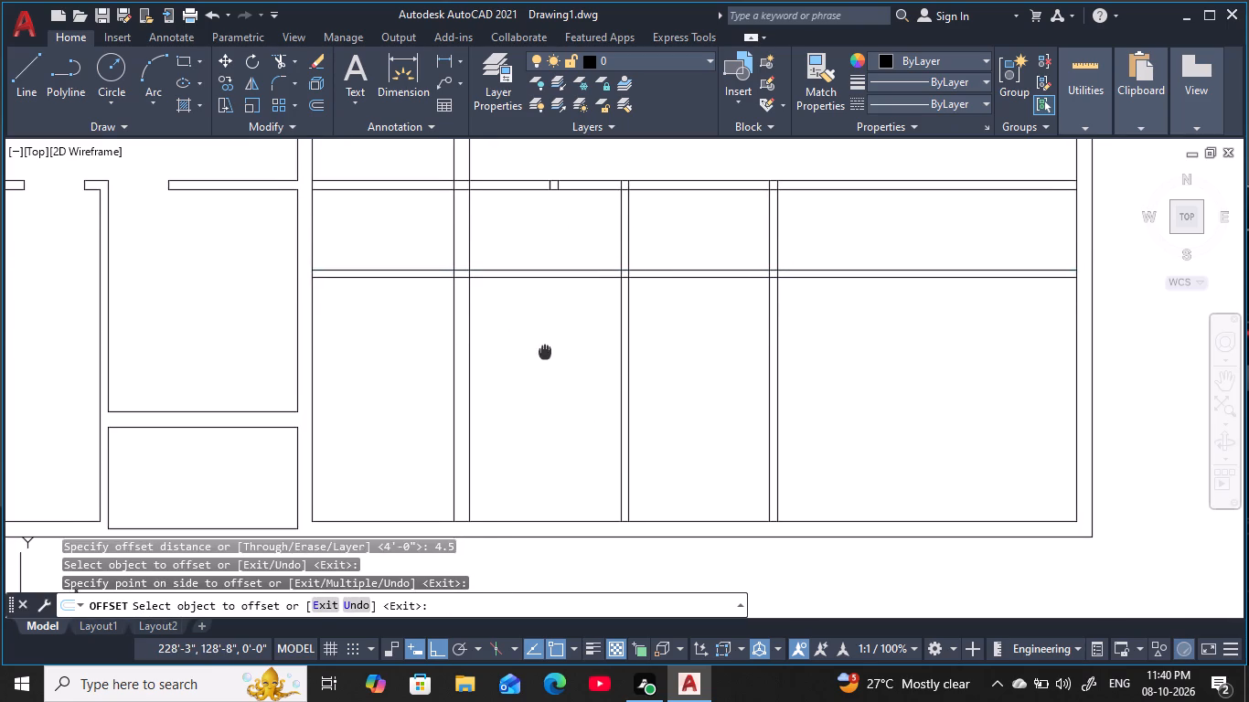
pyautogui.moveTo(545, 350); pyautogui.dragTo(562, 393, button='middle')
pyautogui.press('Escape')
pyautogui.scroll(-1, 566, 394)
pyautogui.press('Escape')
pyautogui.press('Escape')
pyautogui.press('Escape')
pyautogui.press('Escape')
pyautogui.press('Escape')
pyautogui.press('Escape')
pyautogui.press('Escape')
# Trim the old and new bottom-row horizontal partition lines in the passage between the two long vertical walls.
pyautogui.write('TR')
pyautogui.press('space')
pyautogui.click(501, 419)
pyautogui.click(475, 268)
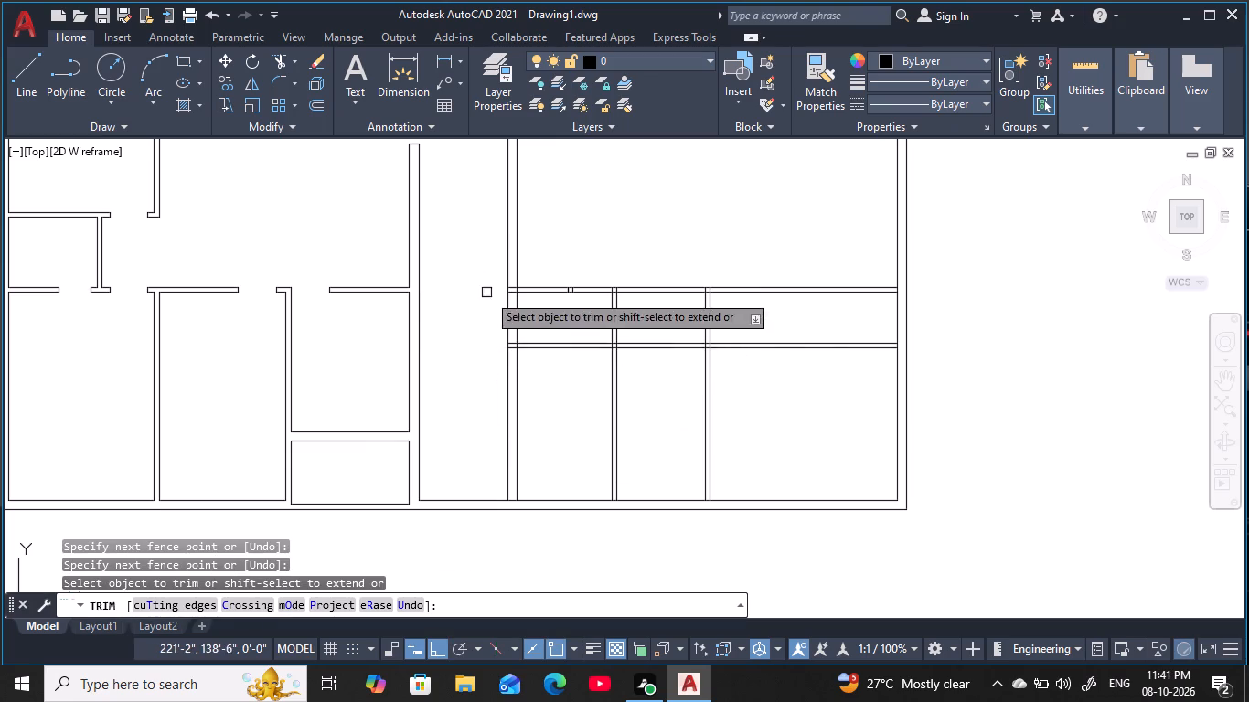
# Trim the cross partition beyond the 7'6" partition and that partition's length below it, leaving a small room beside the long wall.
pyautogui.click(650, 368)
pyautogui.click(649, 326)
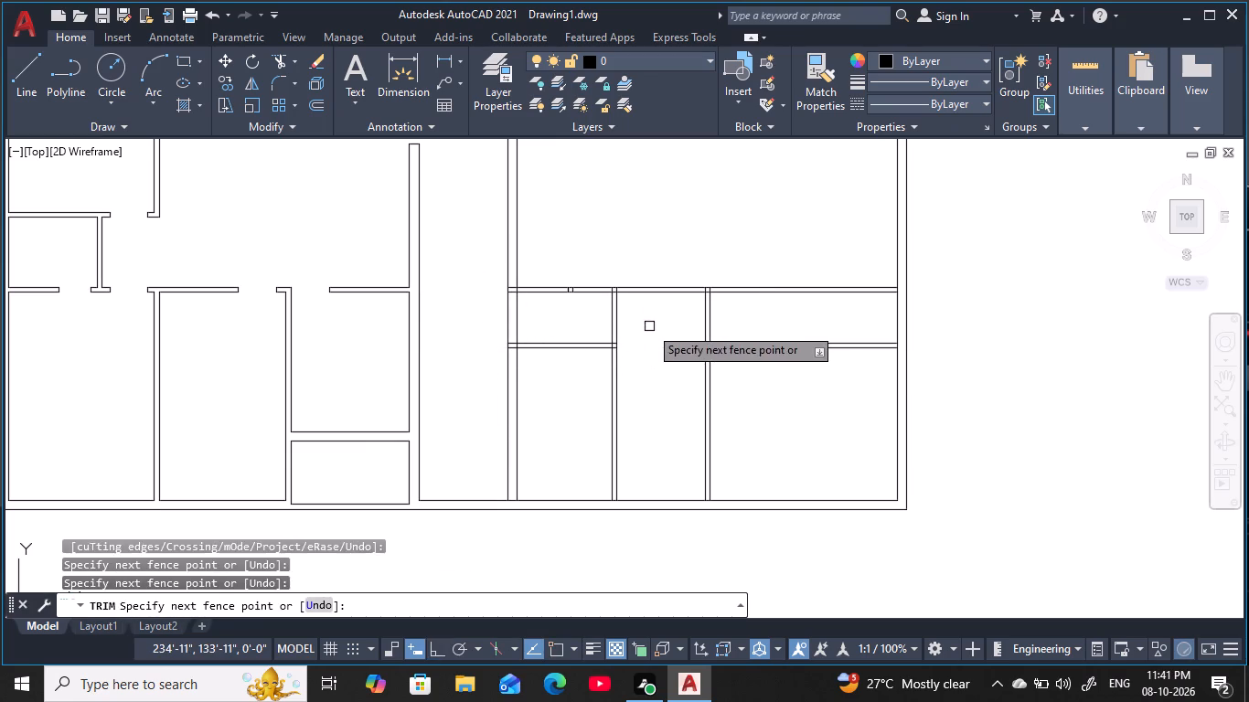
pyautogui.click(651, 399)
pyautogui.click(595, 406)
pyautogui.moveTo(635, 389); pyautogui.dragTo(556, 376, button='middle')
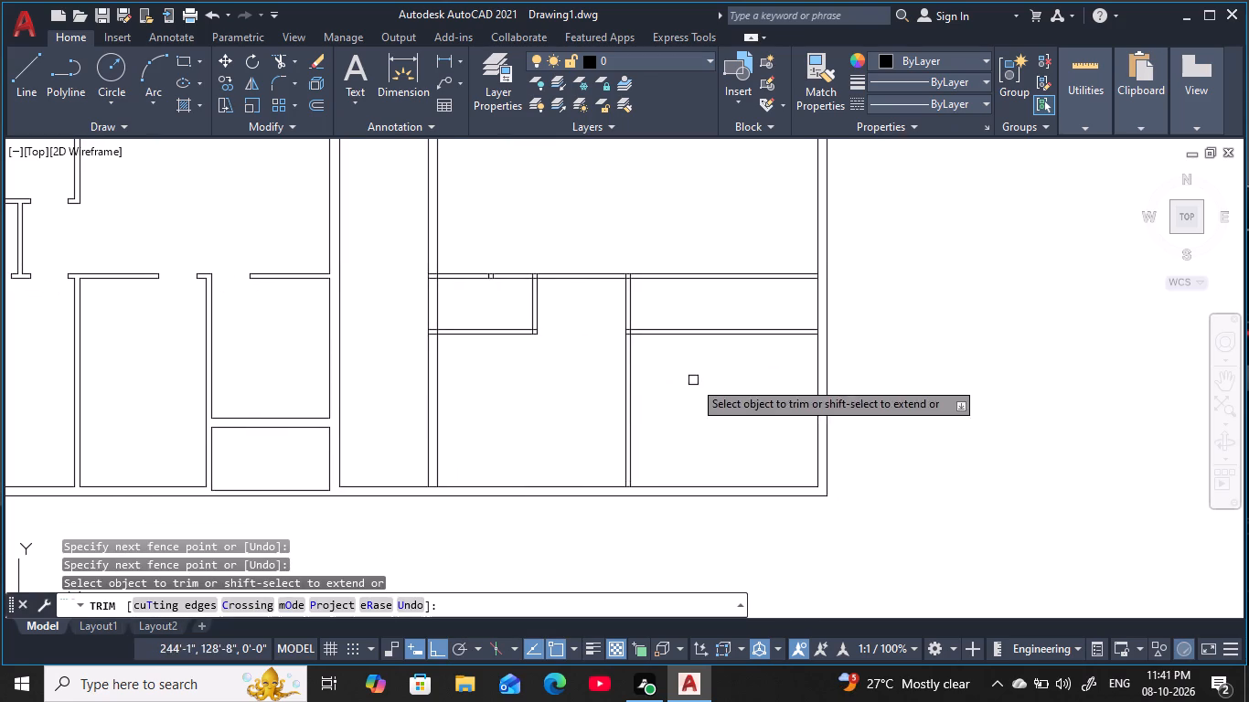
pyautogui.click(706, 372)
pyautogui.click(686, 305)
pyautogui.scroll(-1, 690, 311)
pyautogui.moveTo(689, 319); pyautogui.dragTo(662, 352, button='middle')
pyautogui.moveTo(670, 262); pyautogui.dragTo(645, 280, button='middle')
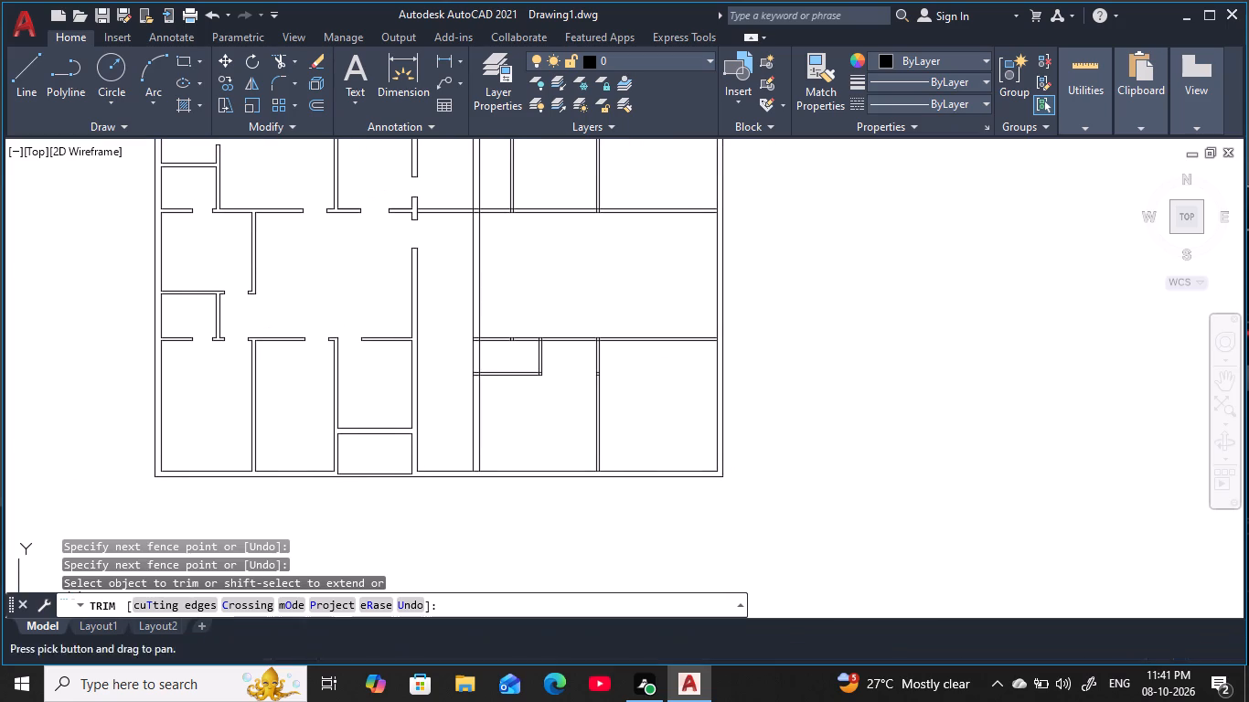
pyautogui.press('Escape')
pyautogui.press('Escape')
pyautogui.press('Escape')
pyautogui.press('Escape')
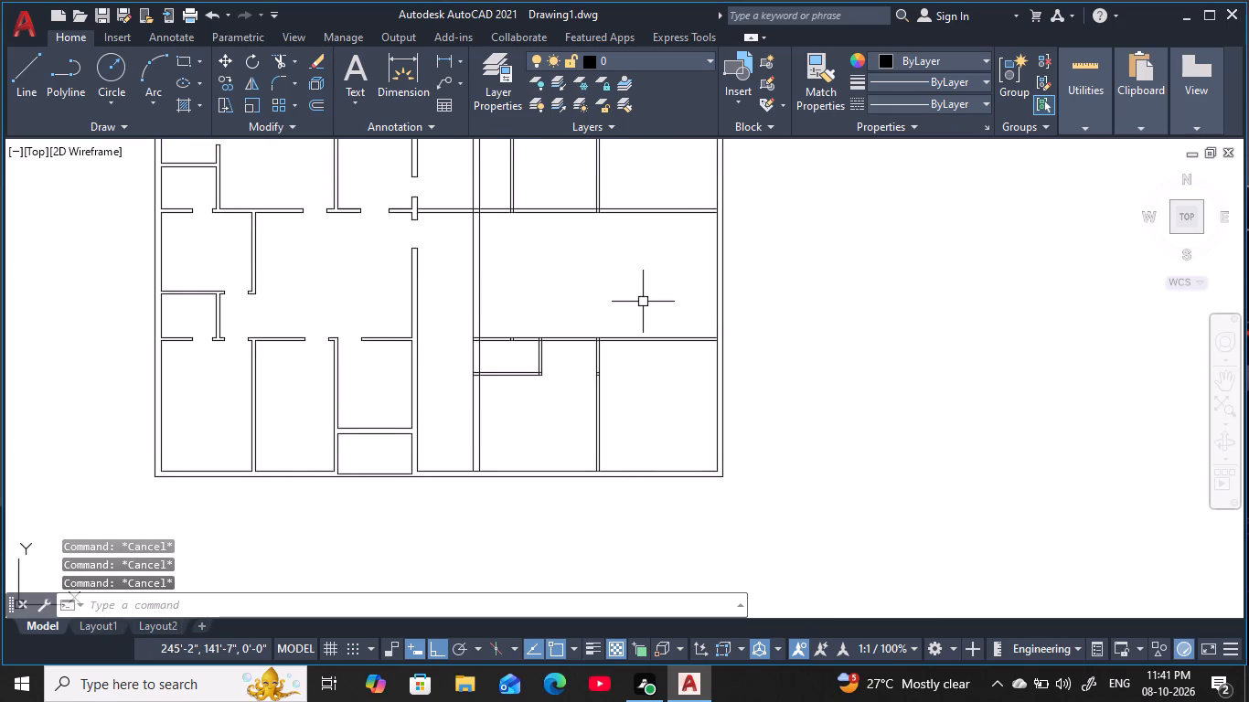
pyautogui.press('Escape')
pyautogui.press('Escape')
pyautogui.press('Escape')
pyautogui.press('Escape')
pyautogui.press('Escape')
# Offset the long wall's right face 19'8" toward the right exterior wall.
pyautogui.press('o')
pyautogui.press('space')
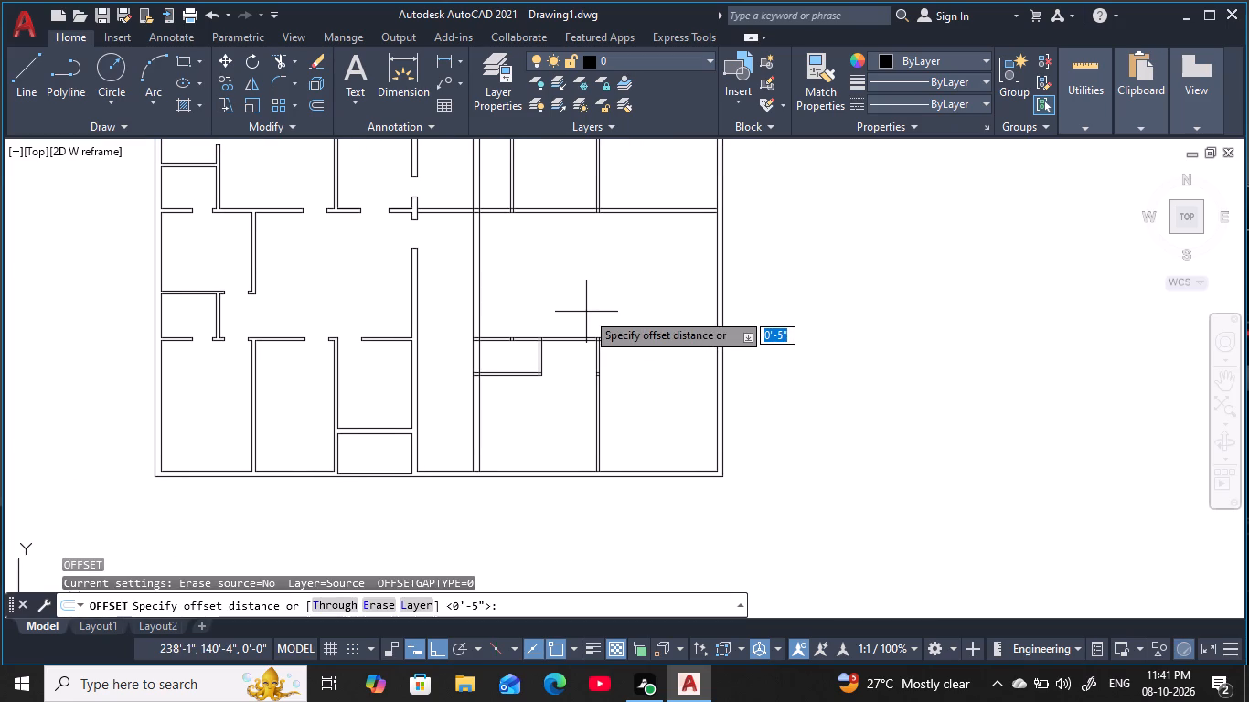
pyautogui.press('1')
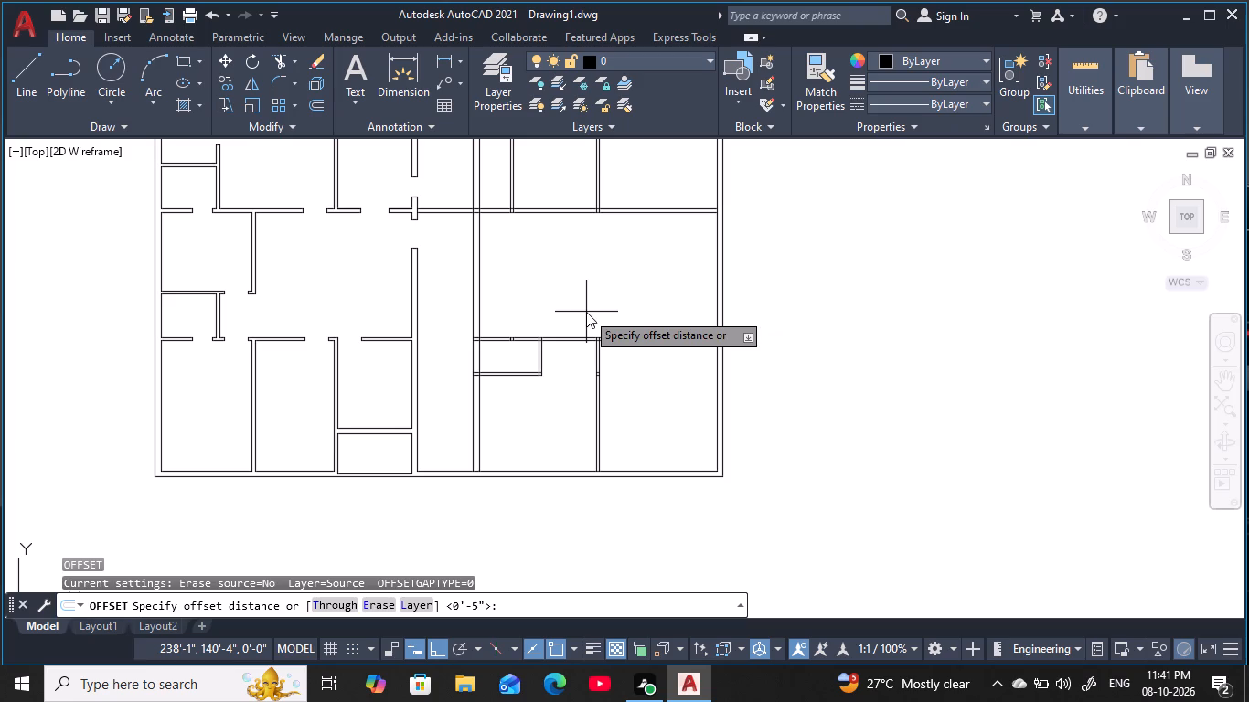
pyautogui.write("9'")
pyautogui.write('8')
pyautogui.press('space')
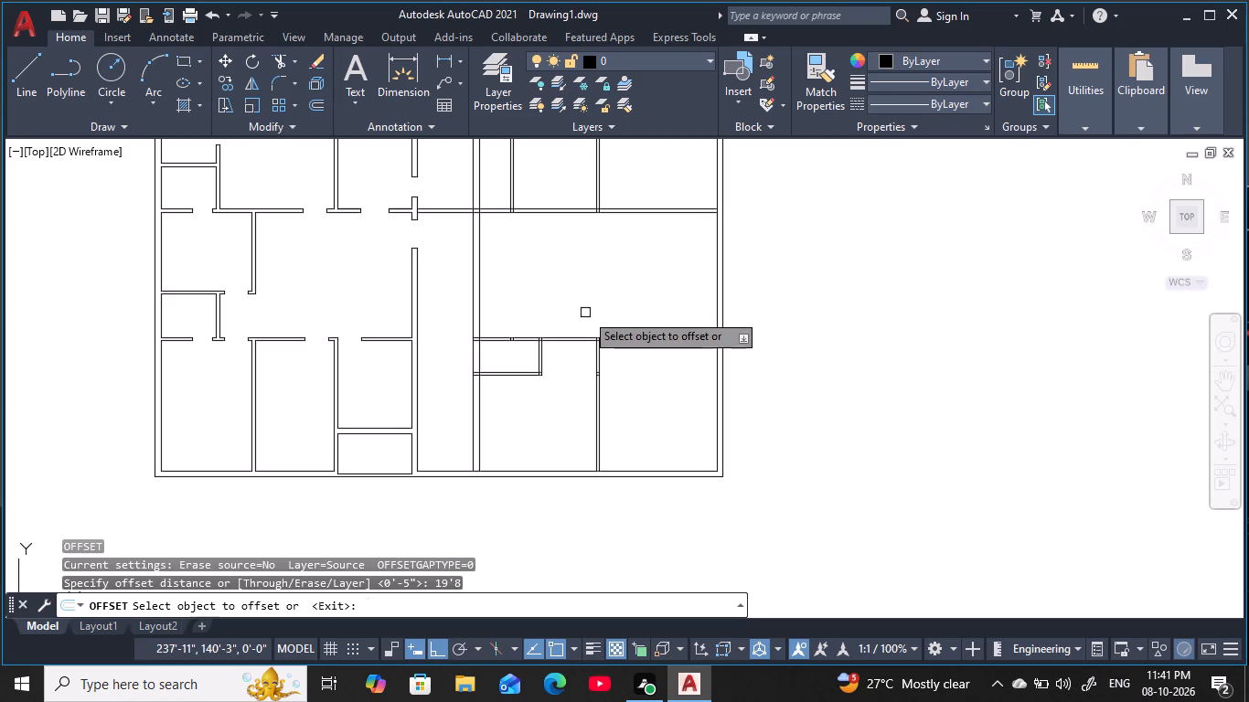
pyautogui.click(479, 306)
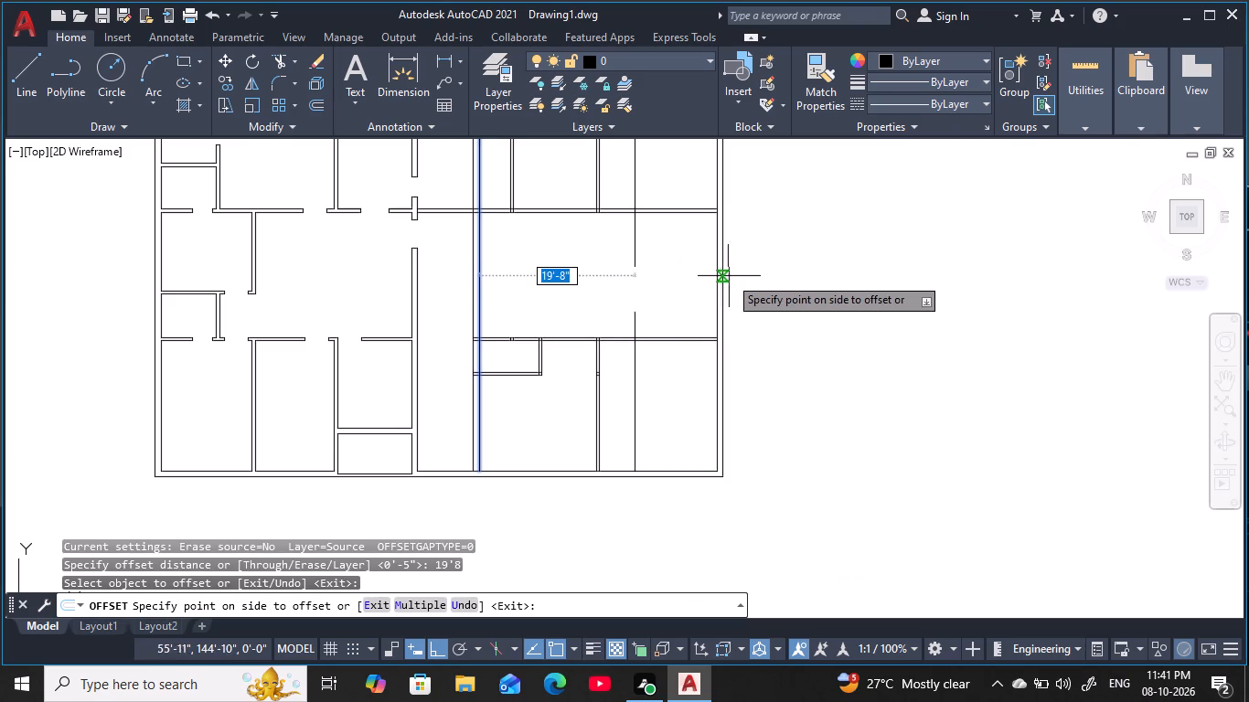
pyautogui.click(763, 277)
pyautogui.press('Escape')
pyautogui.press('Escape')
pyautogui.press('Escape')
pyautogui.press('Escape')
pyautogui.press('Escape')
pyautogui.press('Escape')
pyautogui.press('Escape')
pyautogui.press('Escape')
pyautogui.press('Escape')
pyautogui.press('Escape')
pyautogui.press('Escape')
pyautogui.press('Escape')
pyautogui.press('Escape')
pyautogui.press('Escape')
pyautogui.press('Escape')
pyautogui.press('Escape')
pyautogui.press('Escape')
pyautogui.press('Escape')
pyautogui.press('Escape')
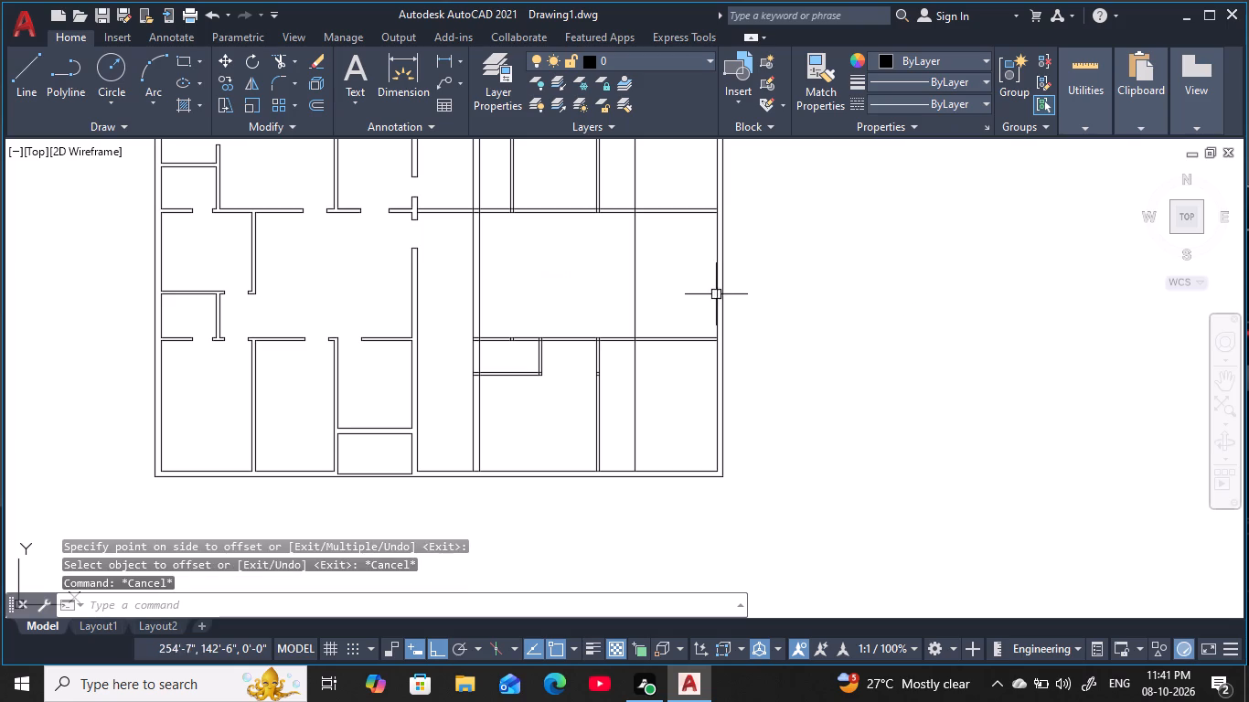
# Offset the 19'8" line 4.5" toward the exterior wall to form the partition's second face.
pyautogui.press('o')
pyautogui.press('space')
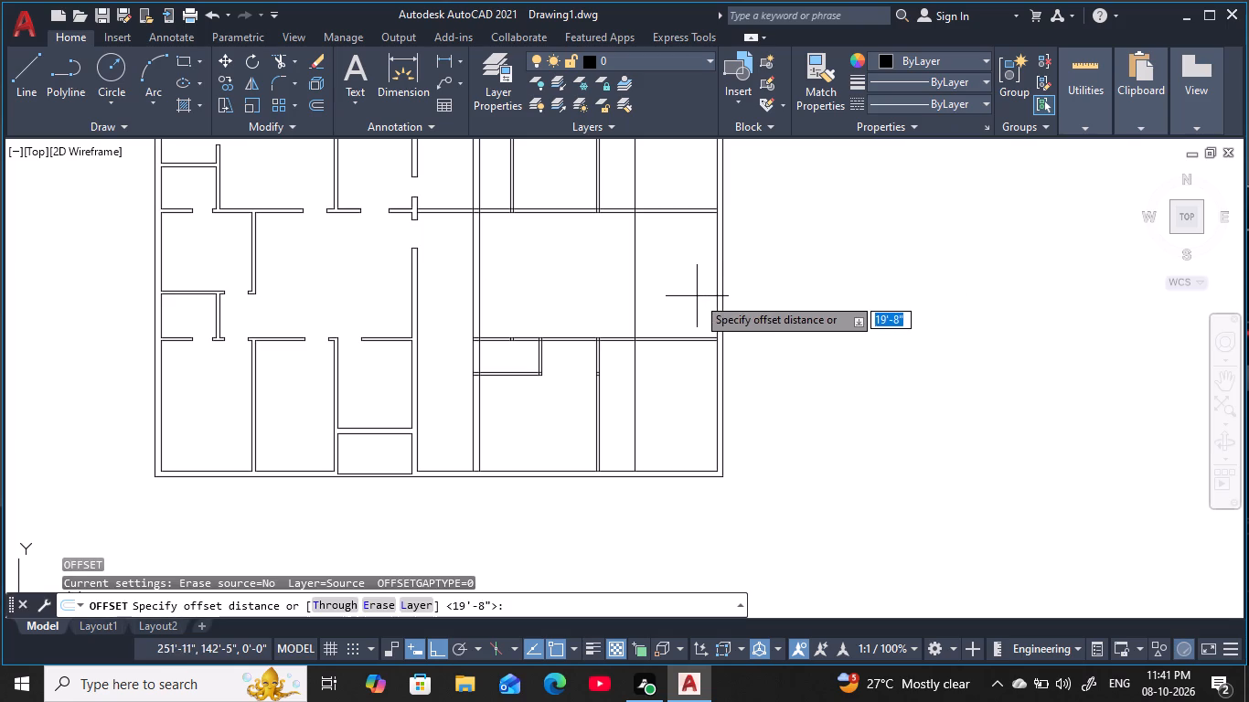
pyautogui.write('4.')
pyautogui.write('5')
pyautogui.press('space')
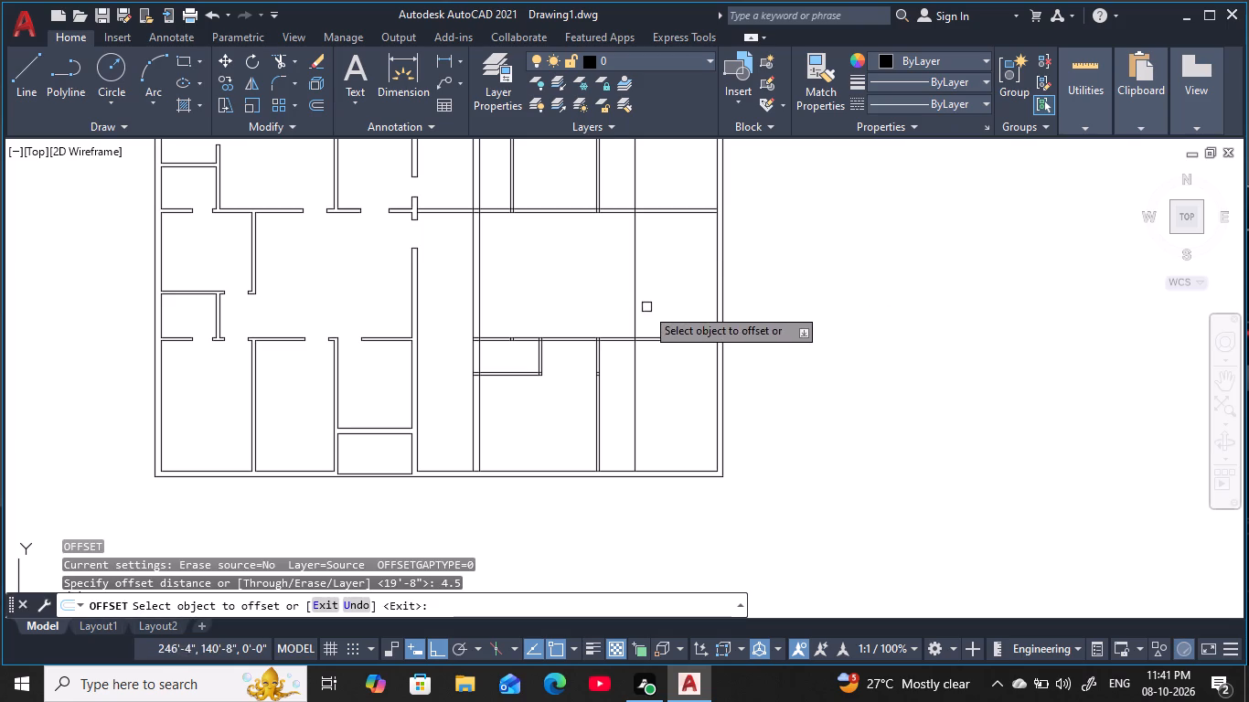
pyautogui.click(635, 302)
pyautogui.click(676, 297)
pyautogui.press('Escape')
pyautogui.press('Escape')
pyautogui.press('Escape')
pyautogui.press('Escape')
pyautogui.press('Escape')
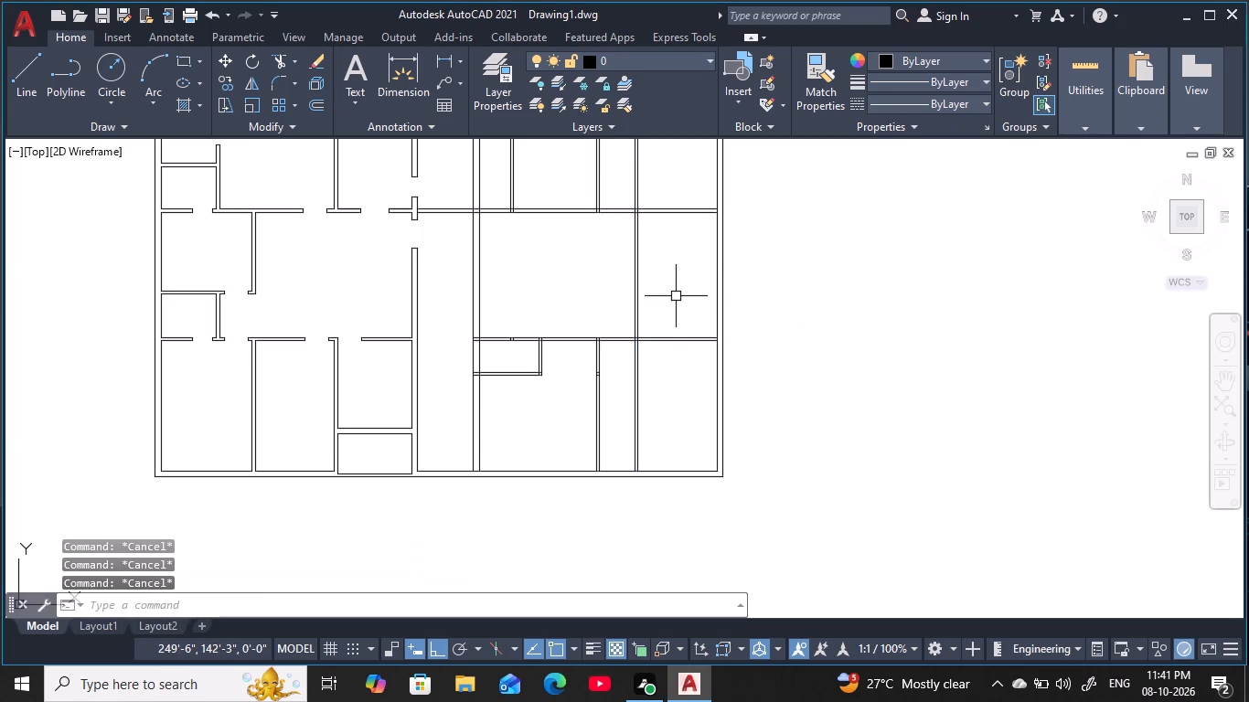
# Measure the clear width between the new vertical partition and the exterior wall with a temporary linear dimension.
pyautogui.press('d')
pyautogui.write('LI')
pyautogui.press('space')
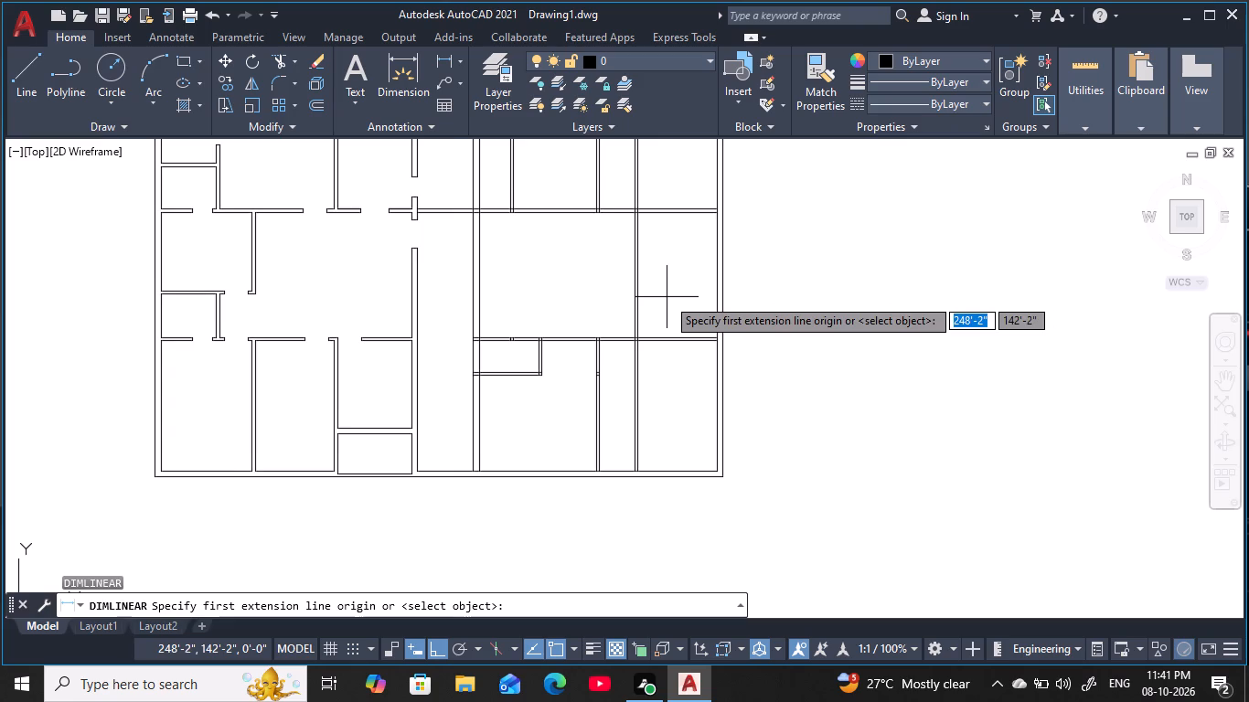
pyautogui.moveTo(666, 297); pyautogui.dragTo(629, 312, button='middle')
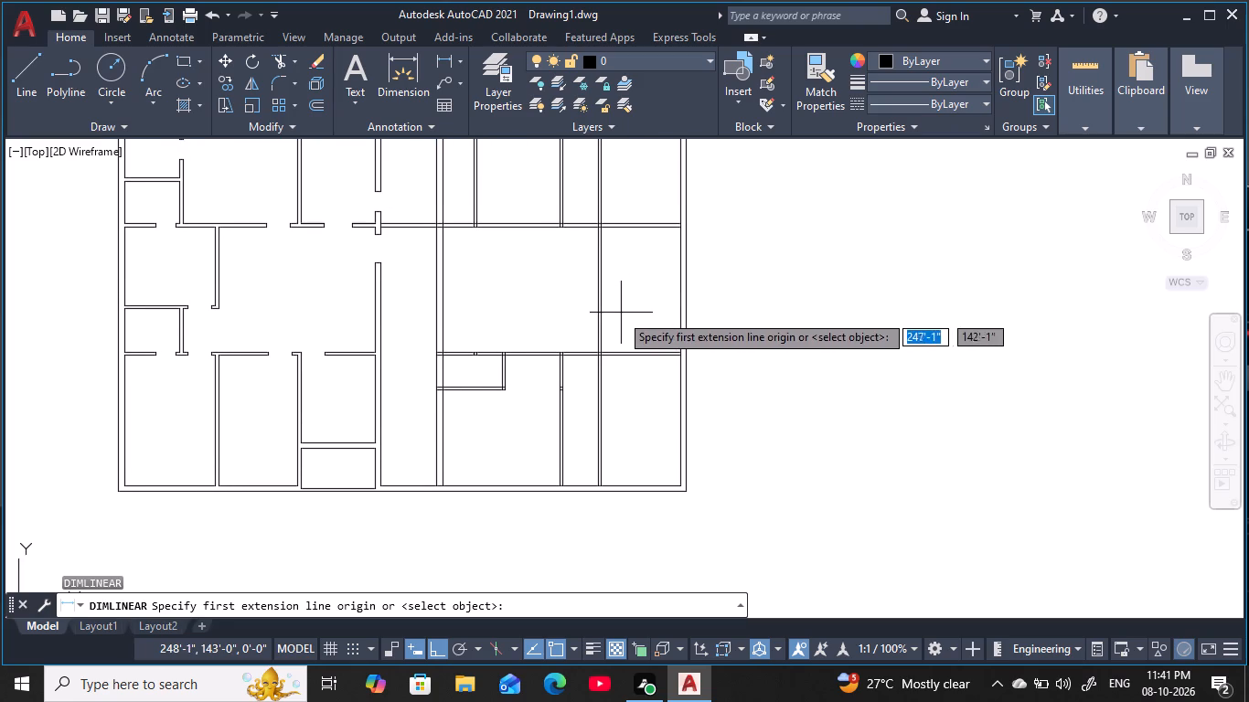
pyautogui.scroll(3, 607, 294)
pyautogui.click(573, 311)
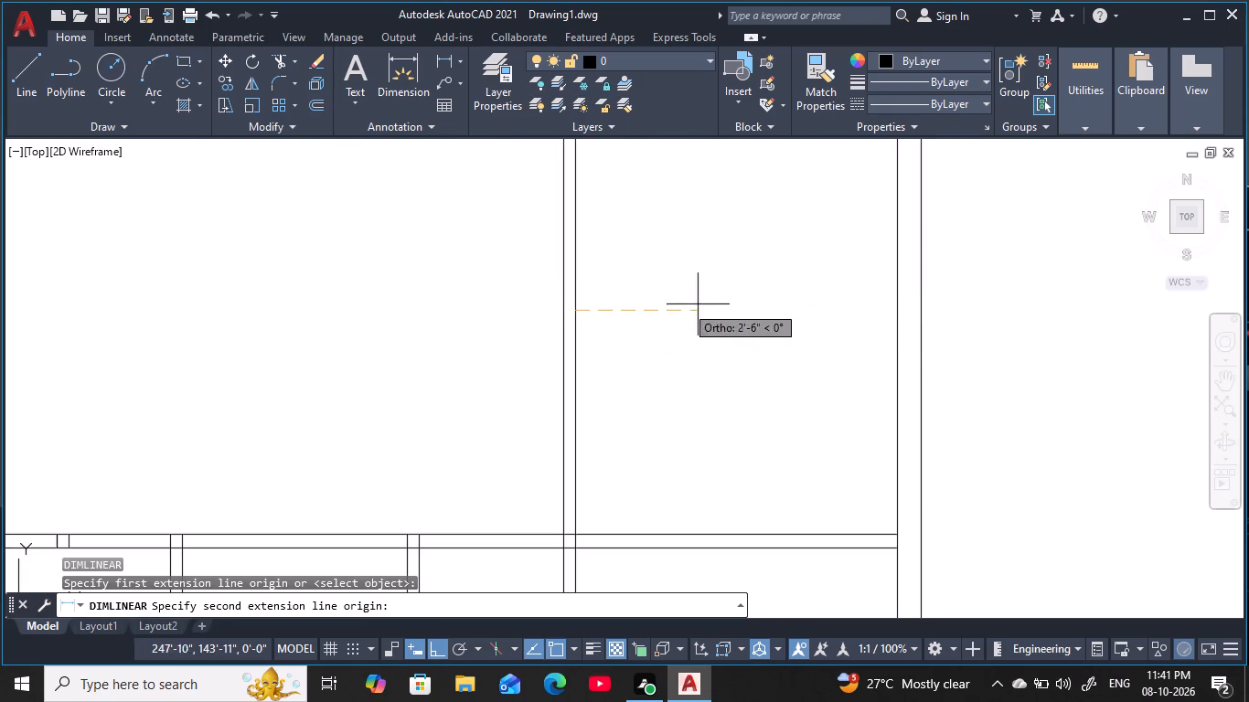
pyautogui.click(891, 306)
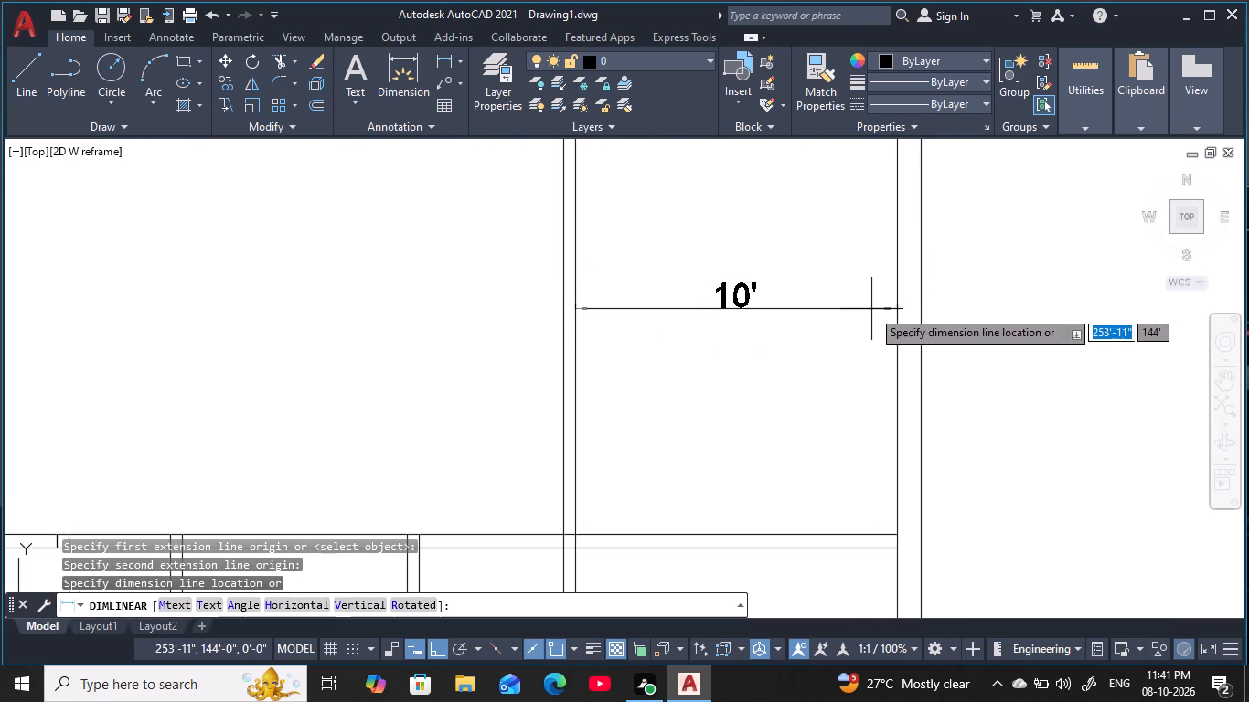
pyautogui.press('Escape')
pyautogui.press('Escape')
pyautogui.press('Escape')
pyautogui.press('Escape')
pyautogui.press('Escape')
pyautogui.press('Escape')
pyautogui.press('Escape')
pyautogui.press('Escape')
pyautogui.press('Escape')
pyautogui.press('Escape')
pyautogui.press('Escape')
pyautogui.press('Escape')
pyautogui.press('Escape')
pyautogui.press('Escape')
pyautogui.press('Escape')
pyautogui.press('Escape')
pyautogui.press('Escape')
pyautogui.press('Escape')
pyautogui.press('Escape')
pyautogui.press('Escape')
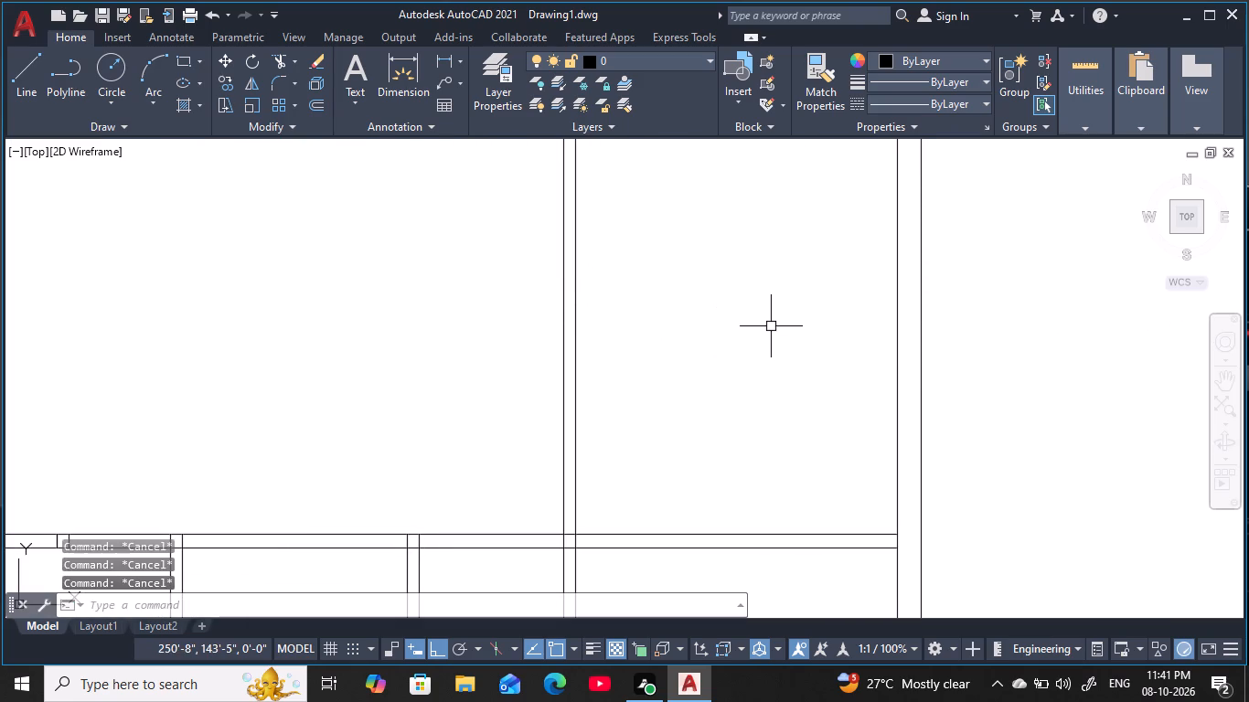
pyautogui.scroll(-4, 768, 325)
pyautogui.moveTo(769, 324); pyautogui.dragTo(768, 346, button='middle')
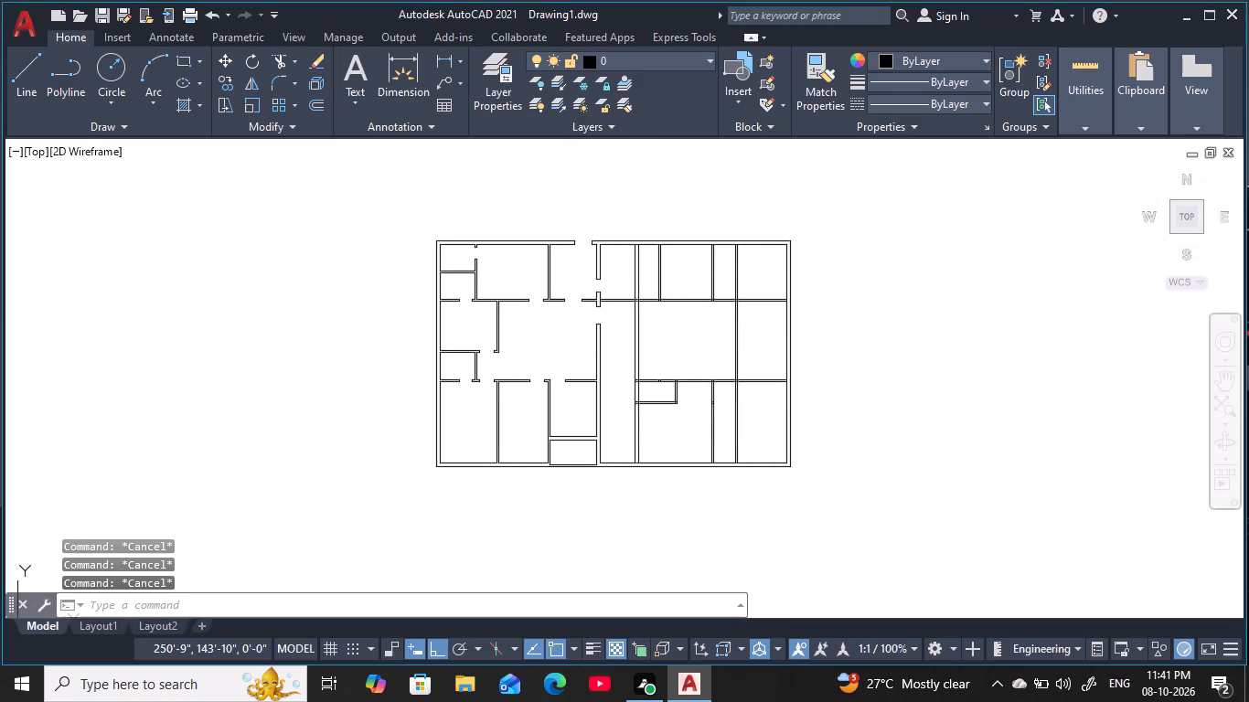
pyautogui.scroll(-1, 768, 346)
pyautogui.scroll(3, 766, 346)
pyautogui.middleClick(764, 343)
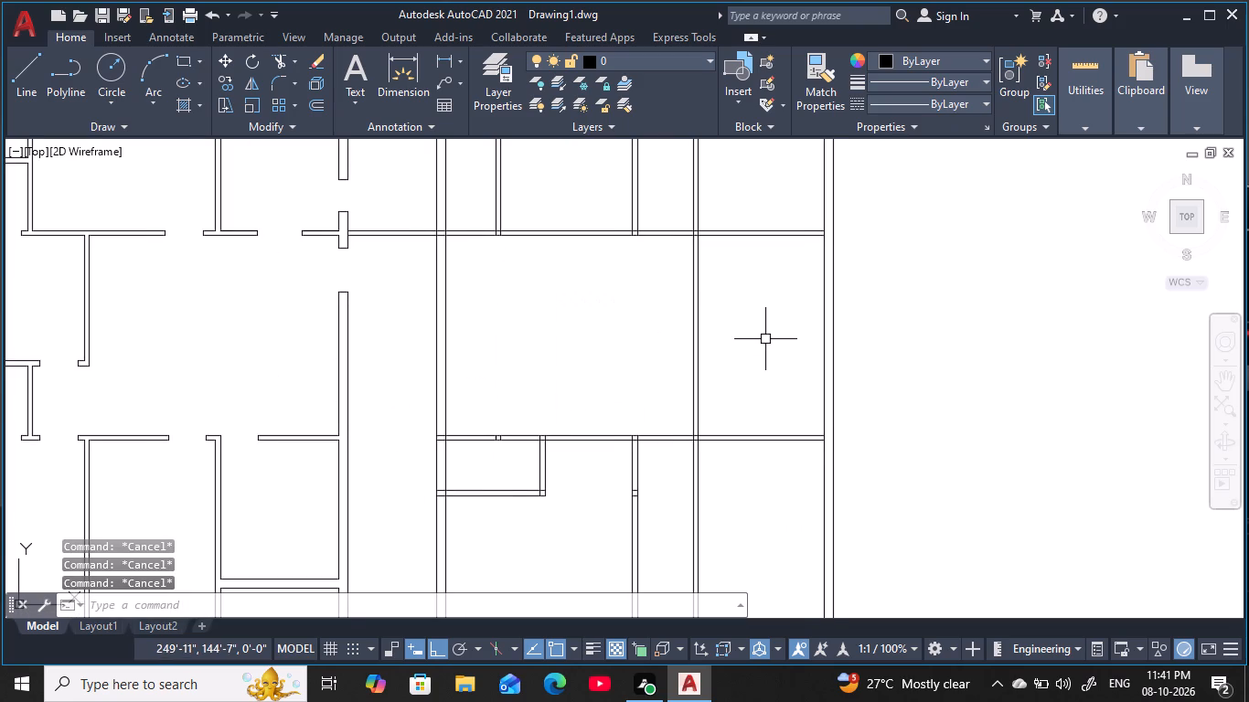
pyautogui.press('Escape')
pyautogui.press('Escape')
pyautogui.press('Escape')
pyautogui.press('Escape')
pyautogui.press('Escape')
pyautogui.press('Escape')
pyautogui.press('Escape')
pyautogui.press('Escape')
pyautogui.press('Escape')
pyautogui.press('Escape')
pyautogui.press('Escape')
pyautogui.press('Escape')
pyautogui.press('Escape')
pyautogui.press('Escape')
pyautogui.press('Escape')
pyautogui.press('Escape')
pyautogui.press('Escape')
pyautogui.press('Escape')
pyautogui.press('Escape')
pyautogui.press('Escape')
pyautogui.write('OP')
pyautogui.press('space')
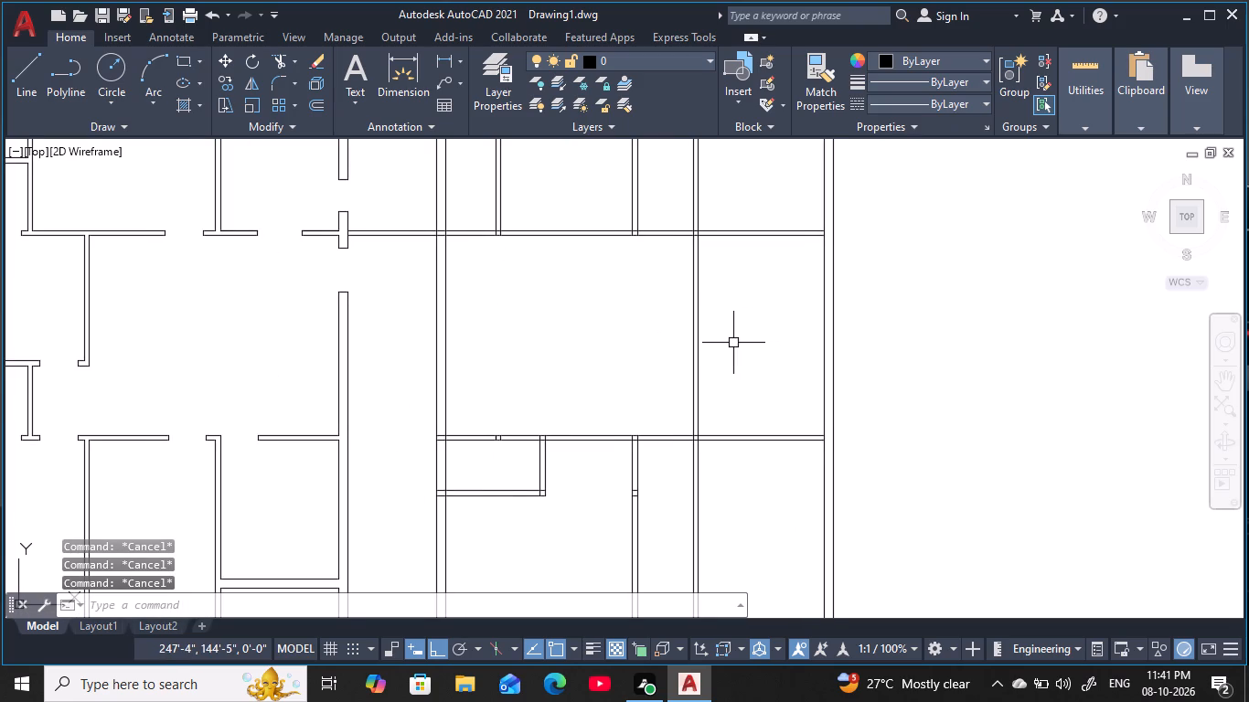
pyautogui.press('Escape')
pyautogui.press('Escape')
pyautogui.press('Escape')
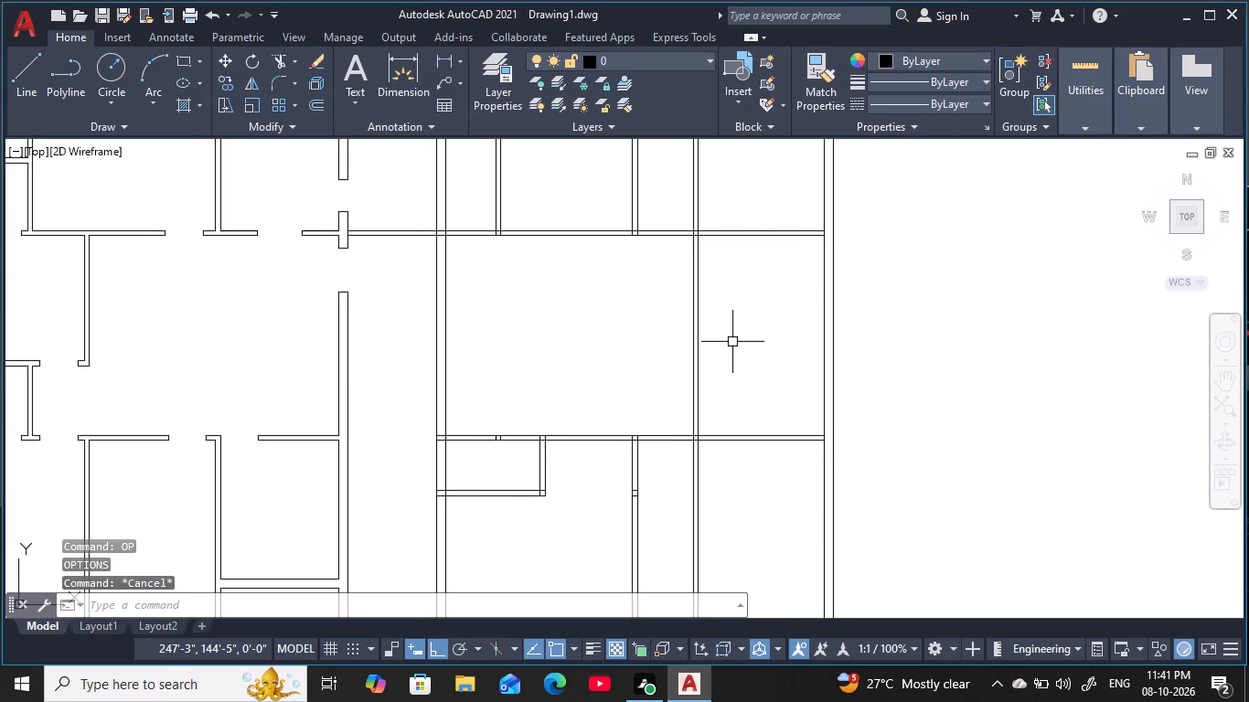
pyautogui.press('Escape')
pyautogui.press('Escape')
# Delete both lines of the vertical partition nearest the right exterior wall.
pyautogui.click(724, 346)
pyautogui.click(647, 329)
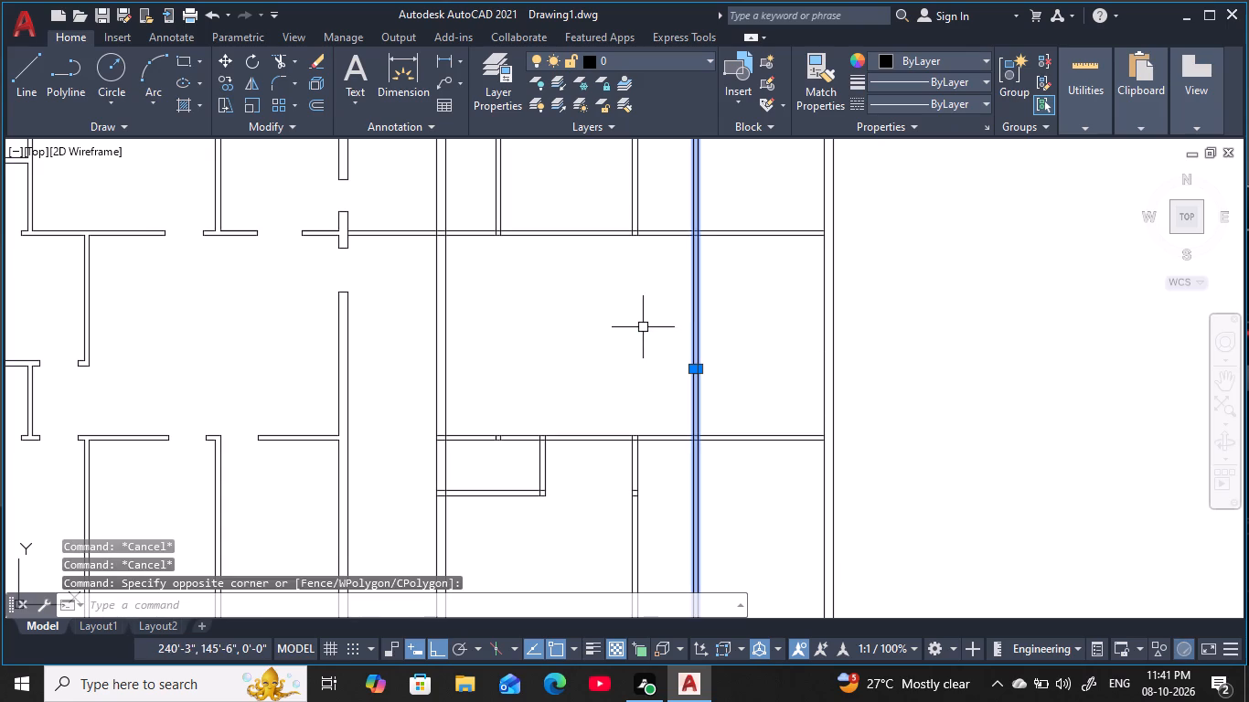
pyautogui.press('Delete')
pyautogui.press('Escape')
pyautogui.press('Escape')
pyautogui.press('Escape')
pyautogui.press('Escape')
pyautogui.press('Escape')
pyautogui.press('Escape')
pyautogui.press('Escape')
pyautogui.press('Escape')
pyautogui.press('Escape')
pyautogui.press('Escape')
pyautogui.press('Escape')
pyautogui.press('Escape')
pyautogui.press('Escape')
pyautogui.press('Escape')
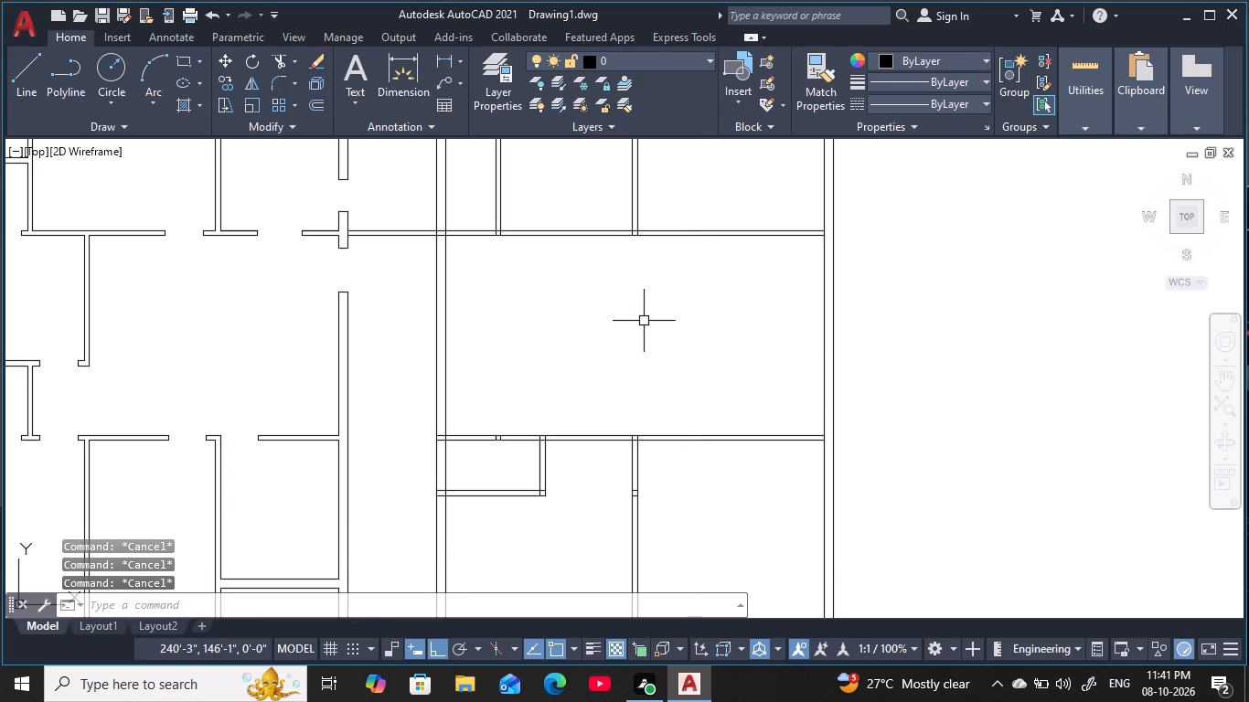
# Offset the long wall's right face 19'8" toward the right exterior wall.
pyautogui.press('o')
pyautogui.press('space')
pyautogui.press('1')
pyautogui.press('9')
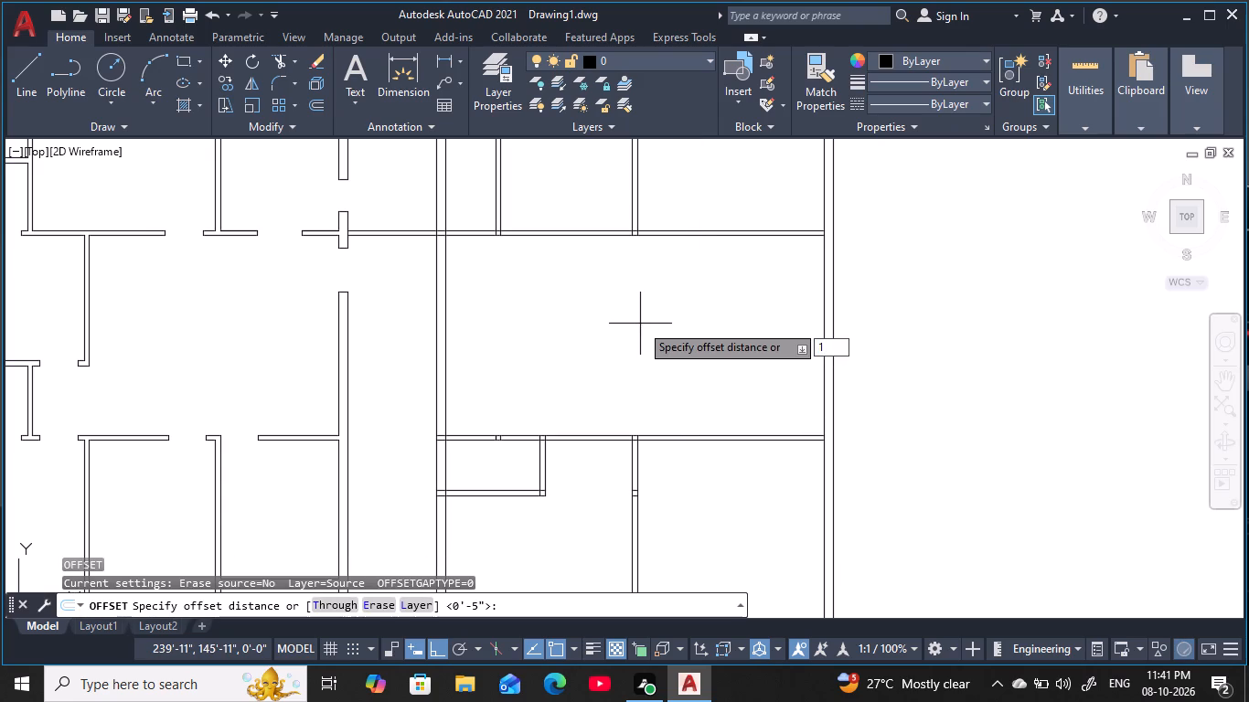
pyautogui.press("'")
pyautogui.write('8')
pyautogui.press('space')
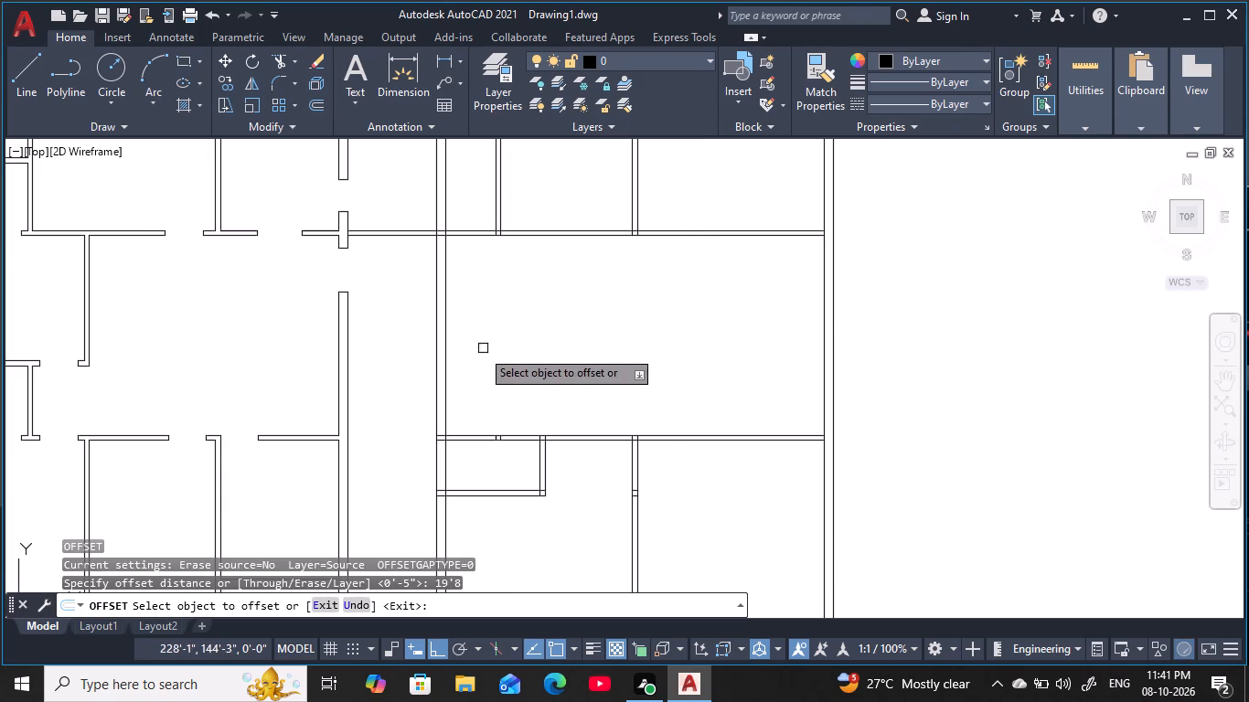
pyautogui.click(444, 378)
pyautogui.click(727, 347)
pyautogui.press('Escape')
pyautogui.press('Escape')
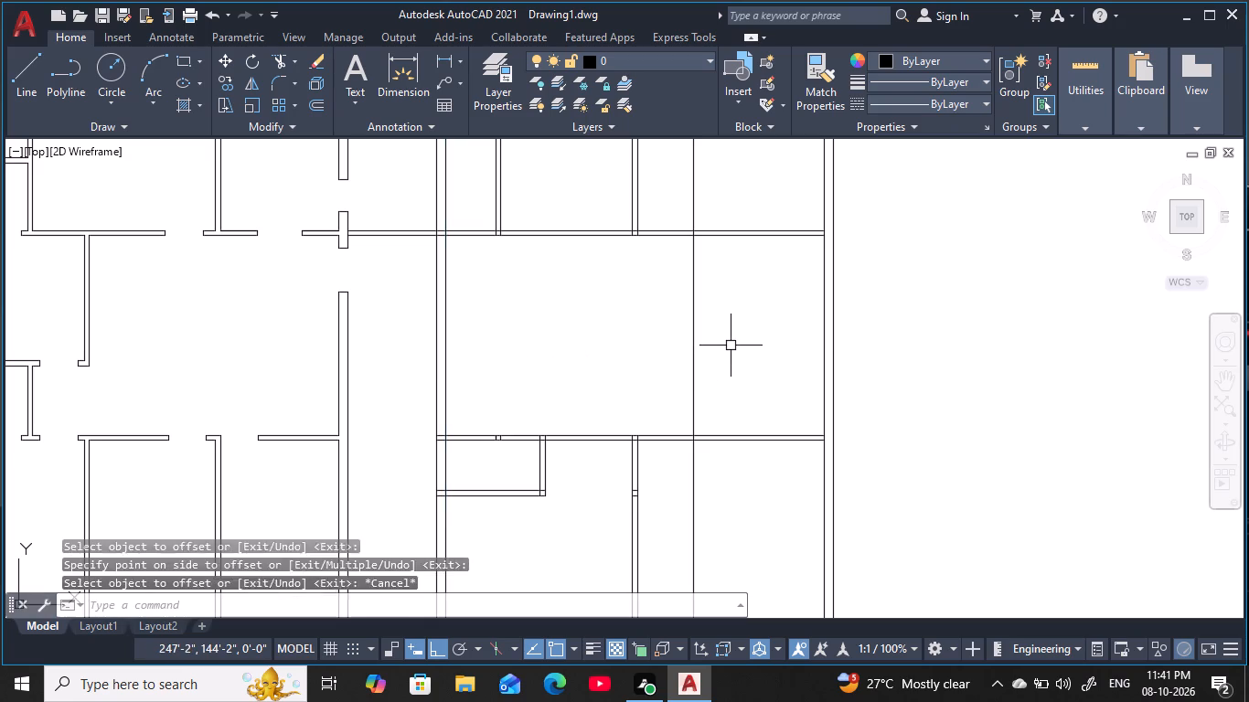
pyautogui.press('Escape')
pyautogui.press('Escape')
pyautogui.press('Escape')
pyautogui.press('Escape')
# Offset the new vertical line 4.5" toward the right exterior wall to form the partition's second face.
pyautogui.press('o')
pyautogui.press('space')
pyautogui.press('4')
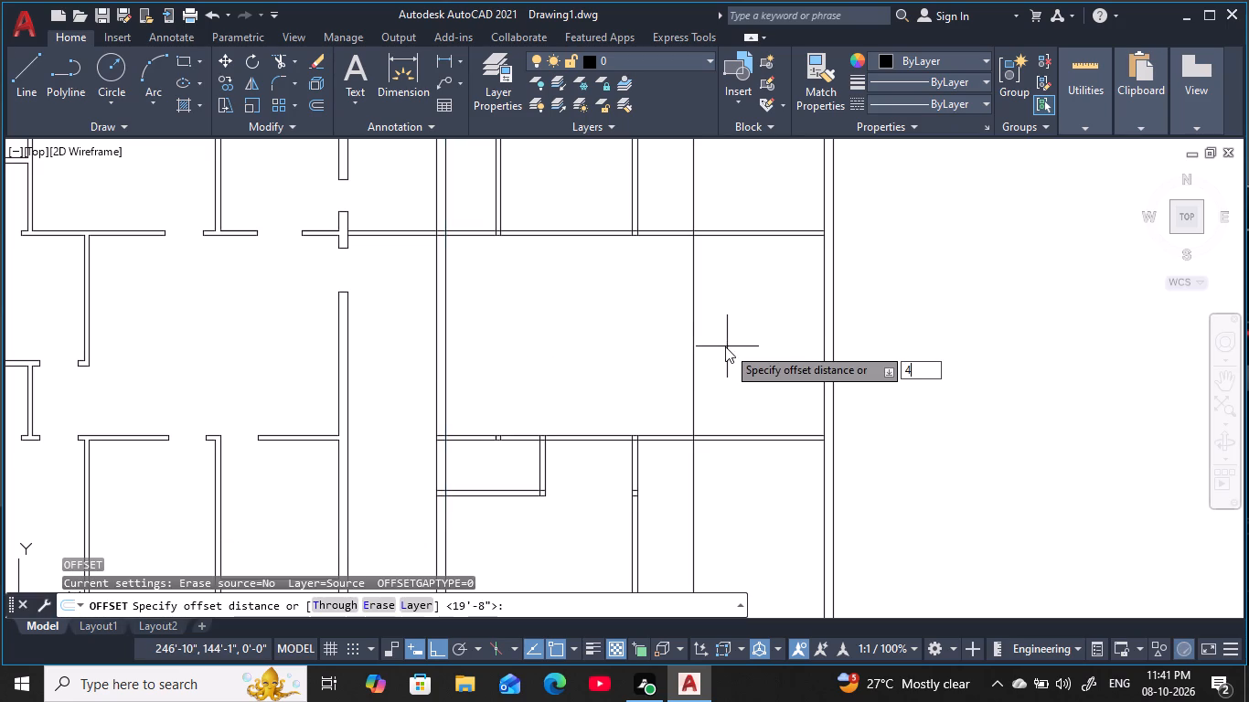
pyautogui.press('.')
pyautogui.press('5')
pyautogui.press('space')
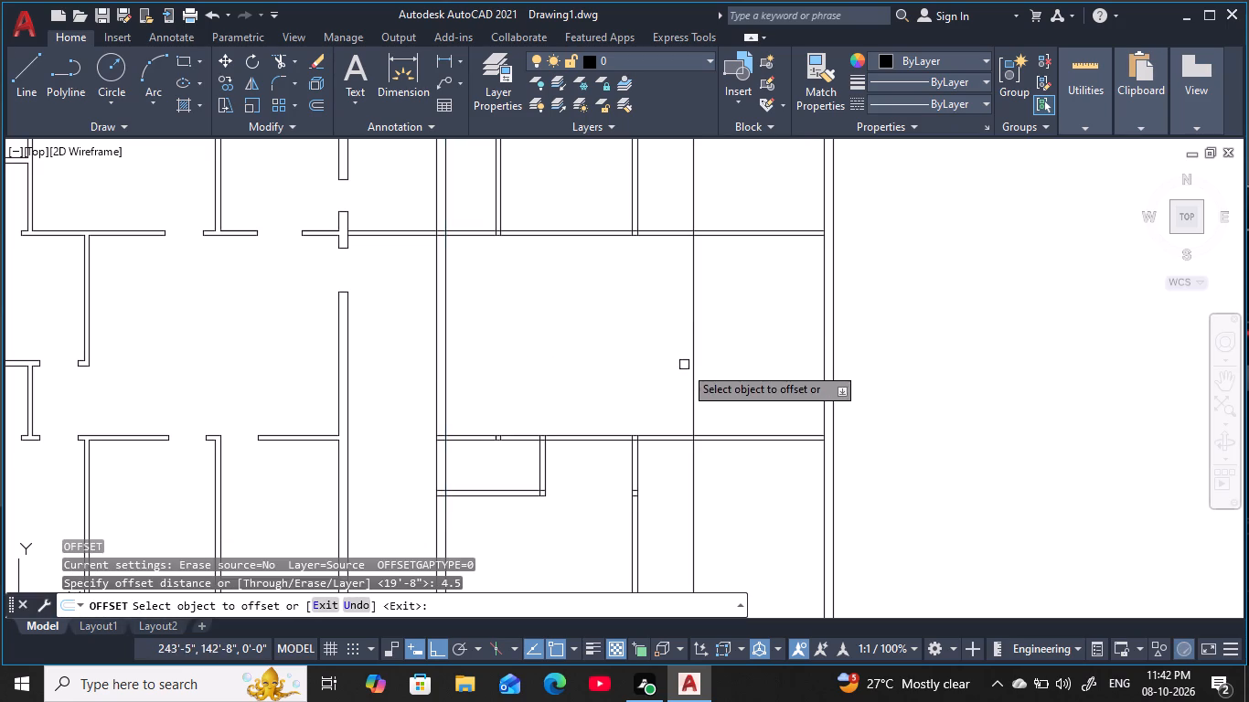
pyautogui.click(689, 368)
pyautogui.click(738, 354)
pyautogui.press('Escape')
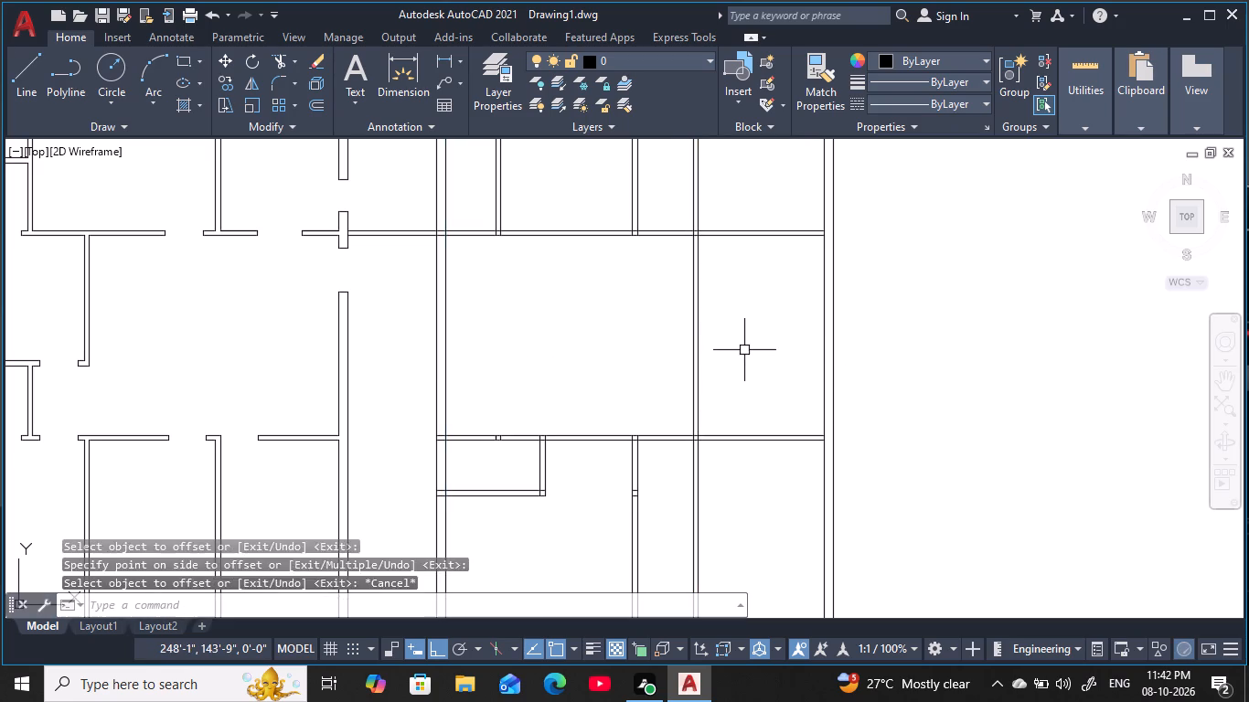
pyautogui.press('Escape')
pyautogui.press('Escape')
pyautogui.press('Escape')
pyautogui.press('Escape')
# Measure the clear width between the new vertical partition and the right exterior wall with a temporary linear dimension.
pyautogui.write('DLI')
pyautogui.press('space')
pyautogui.click(698, 366)
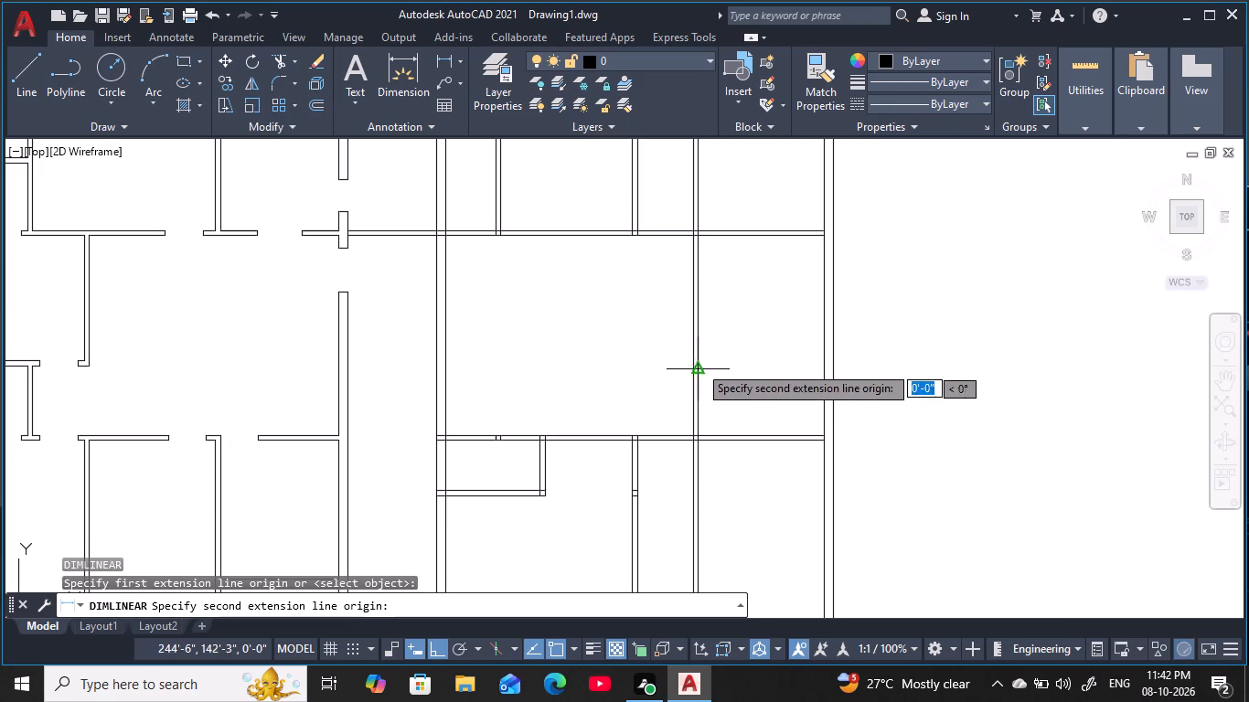
pyautogui.click(826, 370)
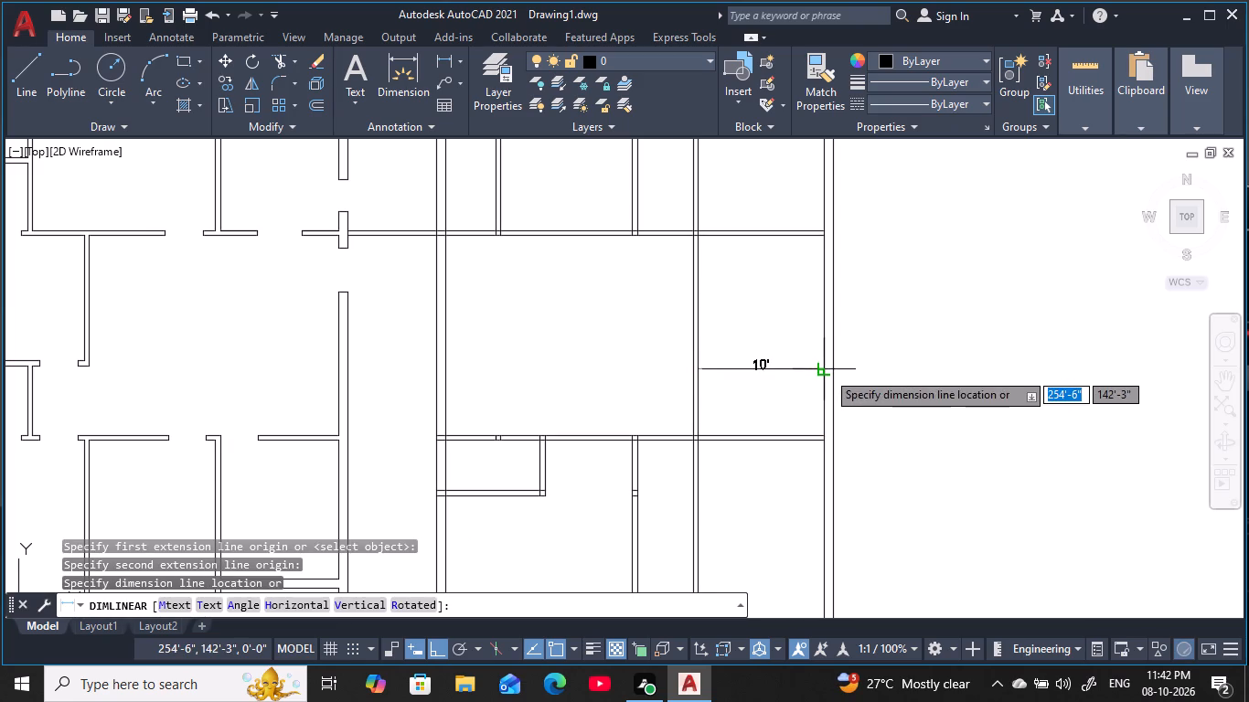
pyautogui.press('Escape')
pyautogui.press('Escape')
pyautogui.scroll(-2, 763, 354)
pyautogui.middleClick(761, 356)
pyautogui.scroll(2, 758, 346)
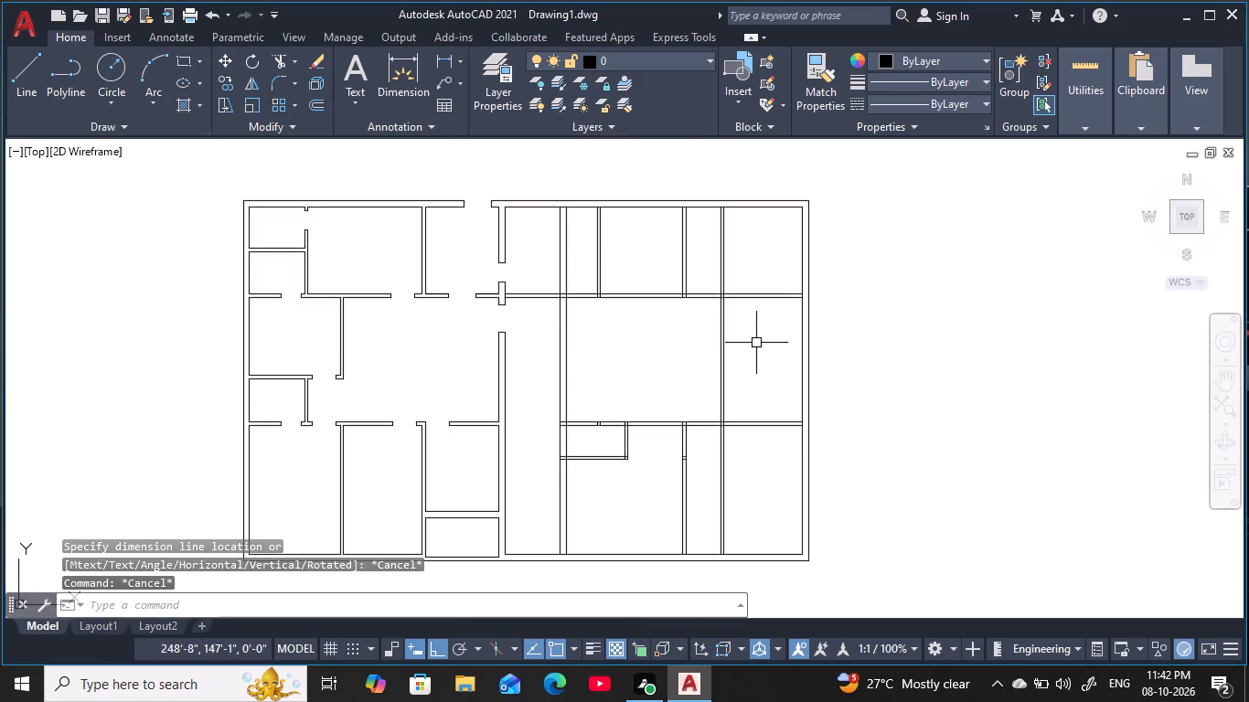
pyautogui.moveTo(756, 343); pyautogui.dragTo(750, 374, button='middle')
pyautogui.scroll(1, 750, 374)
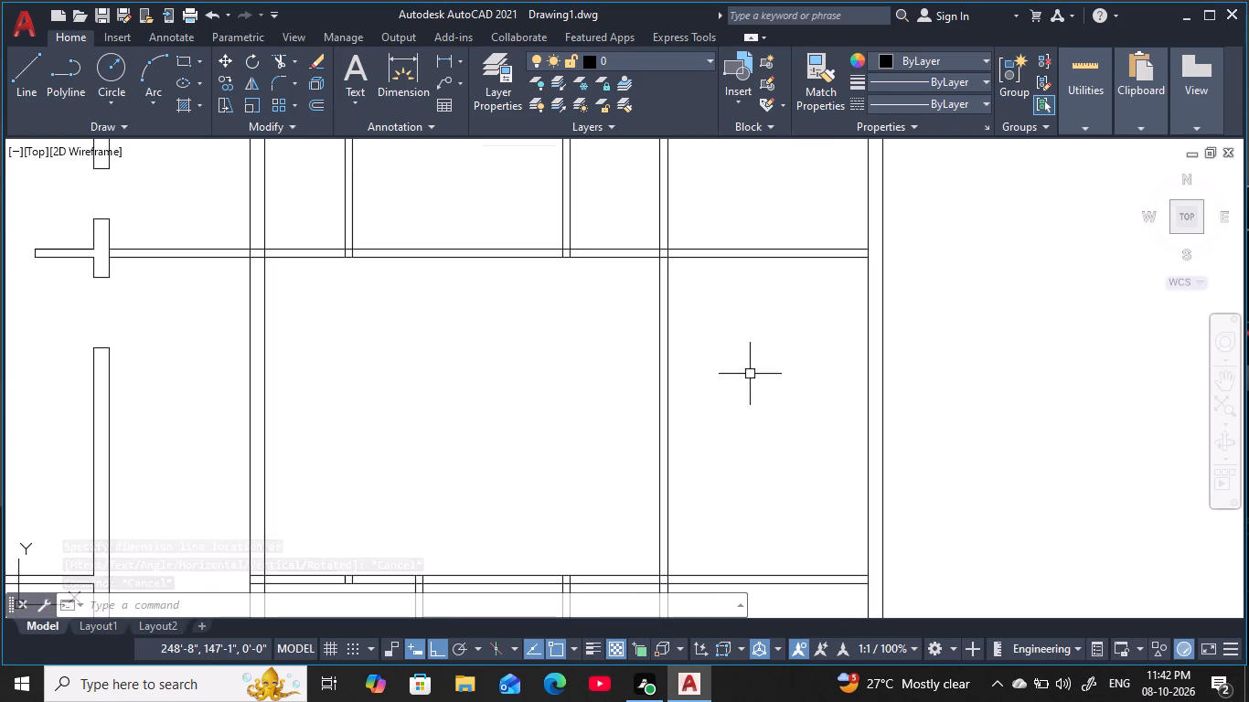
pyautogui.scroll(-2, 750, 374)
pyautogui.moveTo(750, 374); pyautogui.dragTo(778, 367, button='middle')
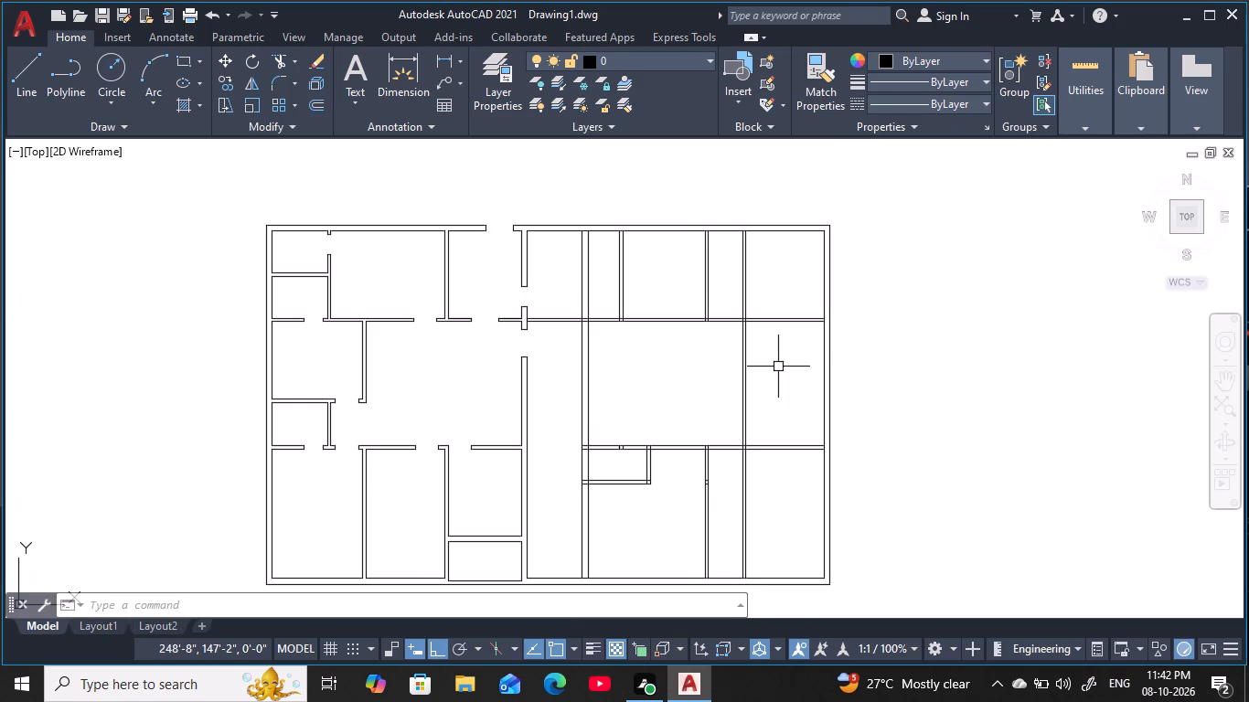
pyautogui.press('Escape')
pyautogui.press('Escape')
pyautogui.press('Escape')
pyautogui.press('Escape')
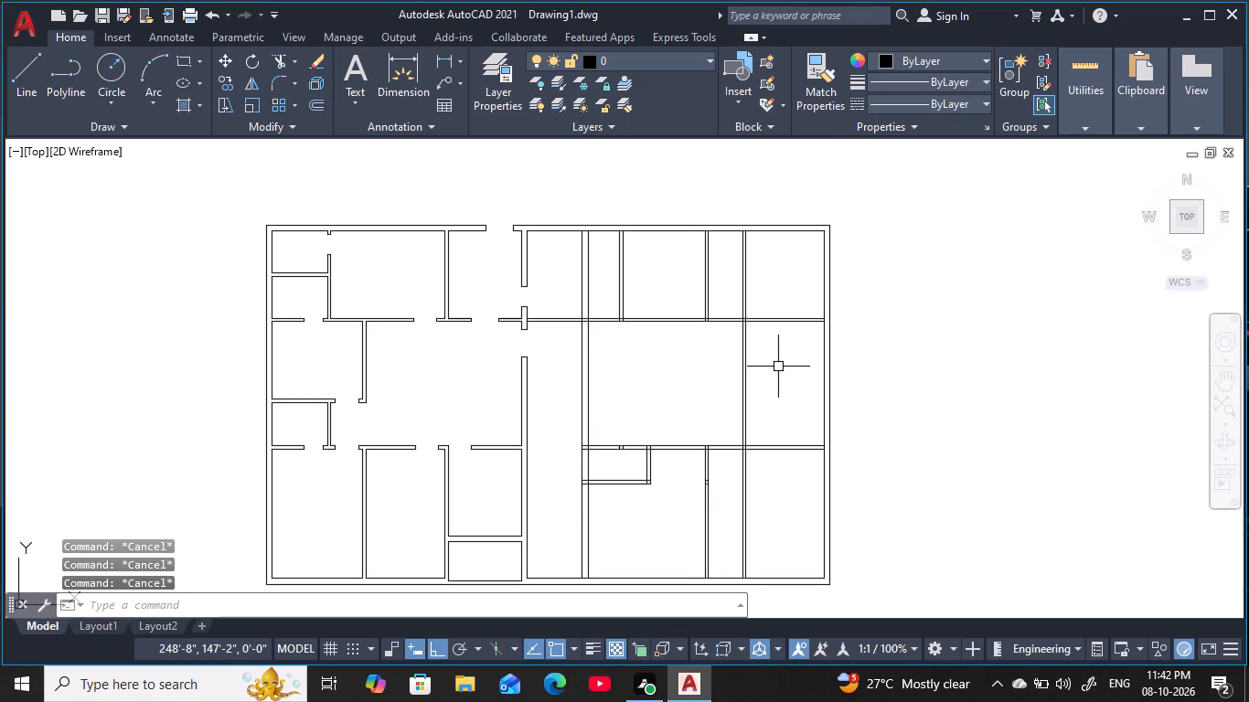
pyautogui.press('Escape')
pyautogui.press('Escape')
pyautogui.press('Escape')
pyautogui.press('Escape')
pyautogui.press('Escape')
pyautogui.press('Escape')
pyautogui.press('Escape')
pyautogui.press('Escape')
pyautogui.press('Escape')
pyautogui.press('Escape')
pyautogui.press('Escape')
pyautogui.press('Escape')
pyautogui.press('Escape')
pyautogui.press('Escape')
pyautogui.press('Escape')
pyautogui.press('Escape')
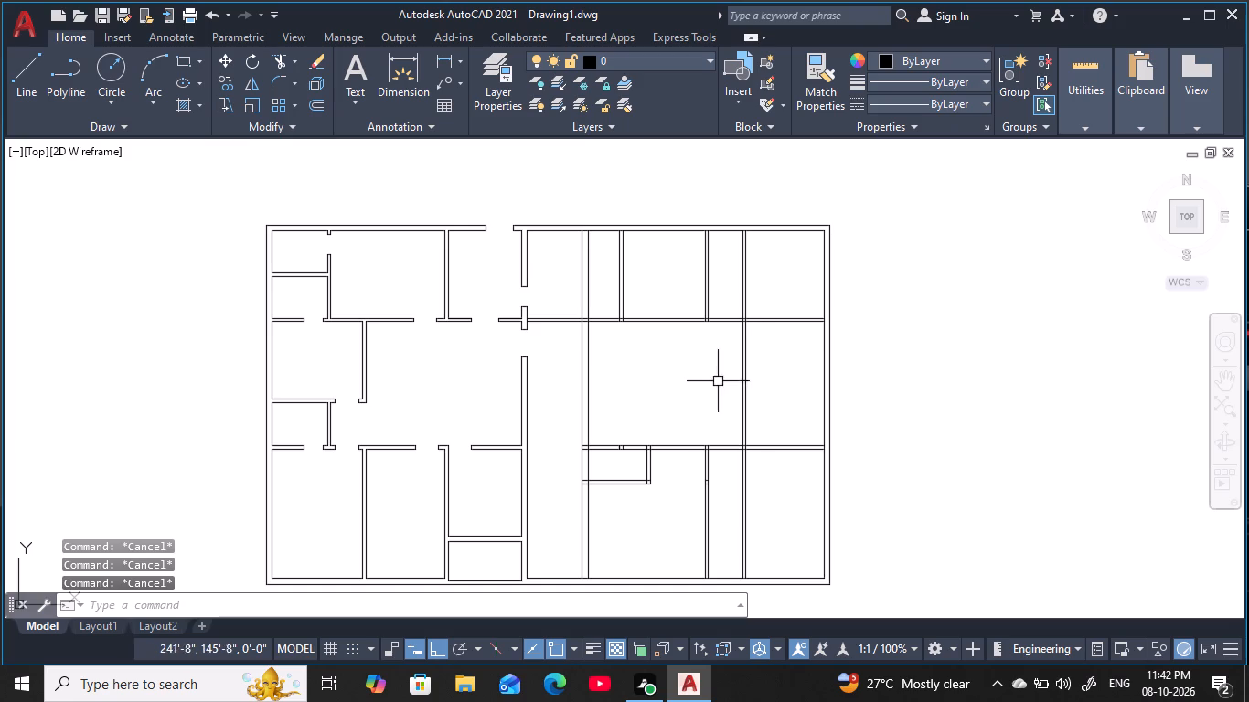
# Place a vertical linear dimension across the large central room between the inner faces of its upper and lower horizontal partitions.
pyautogui.press('d')
pyautogui.press('l')
pyautogui.write('I')
pyautogui.press('space')
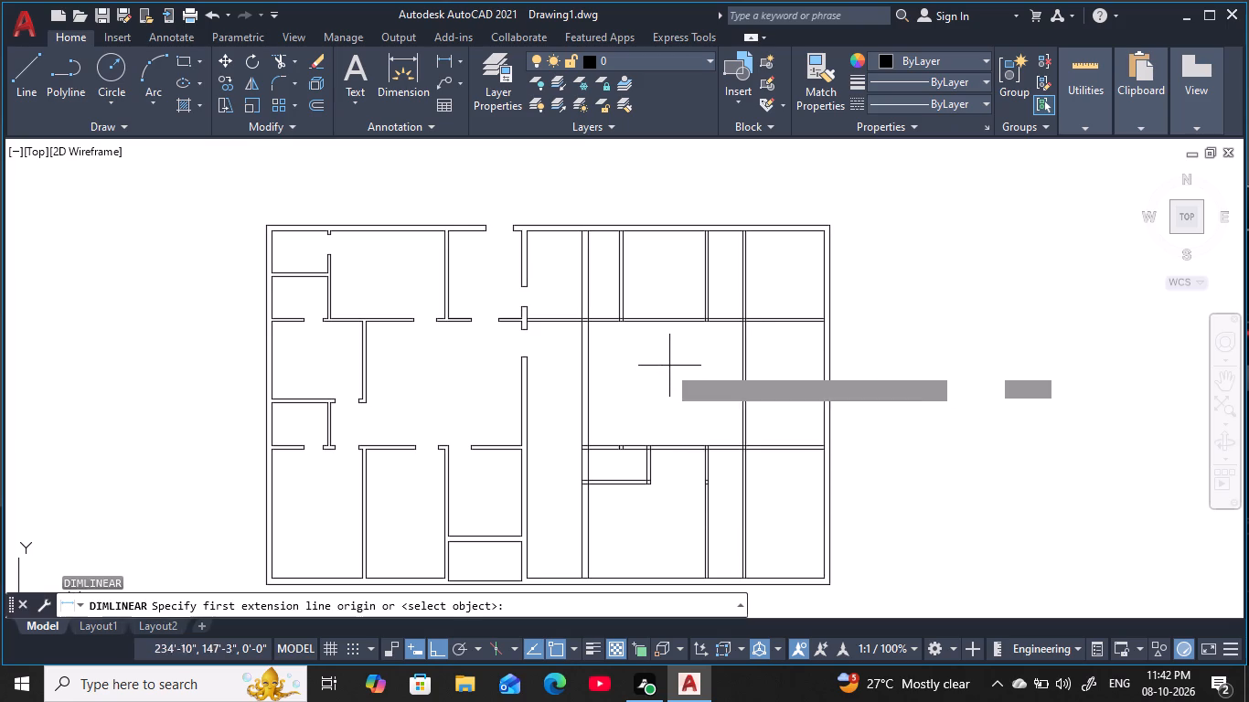
pyautogui.scroll(4, 653, 336)
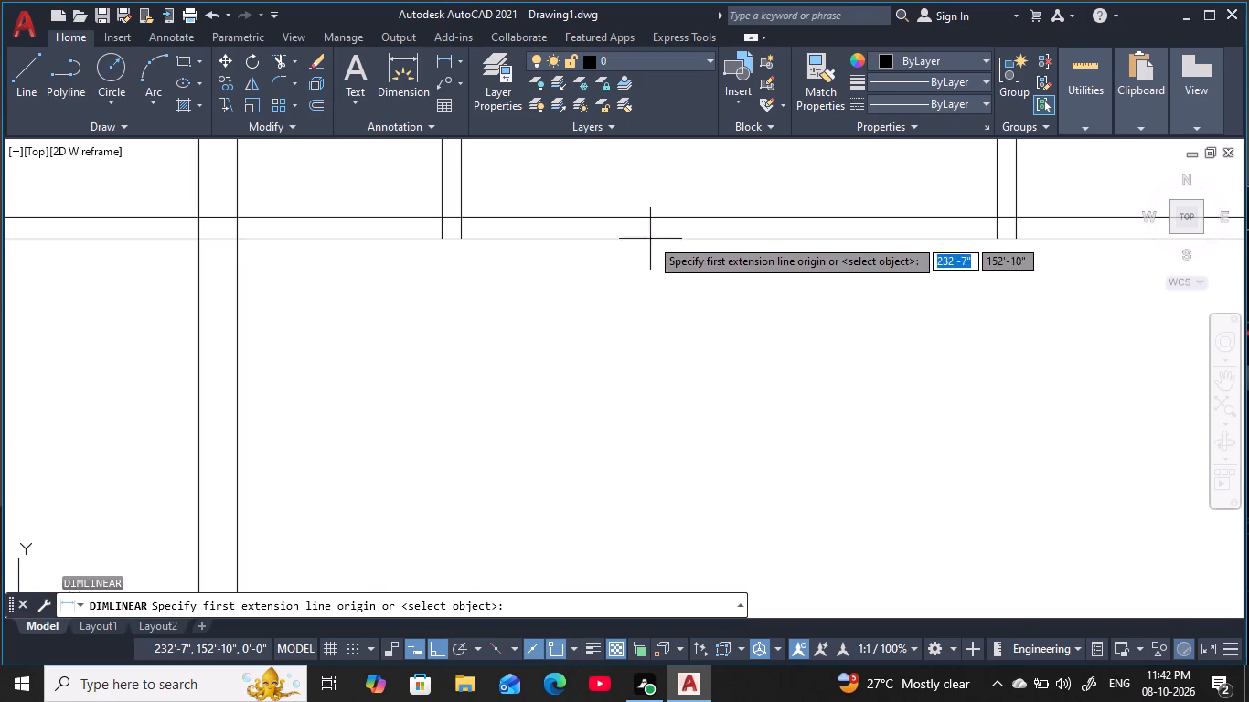
pyautogui.click(650, 238)
pyautogui.scroll(-2, 730, 467)
pyautogui.moveTo(722, 480); pyautogui.dragTo(698, 341, button='middle')
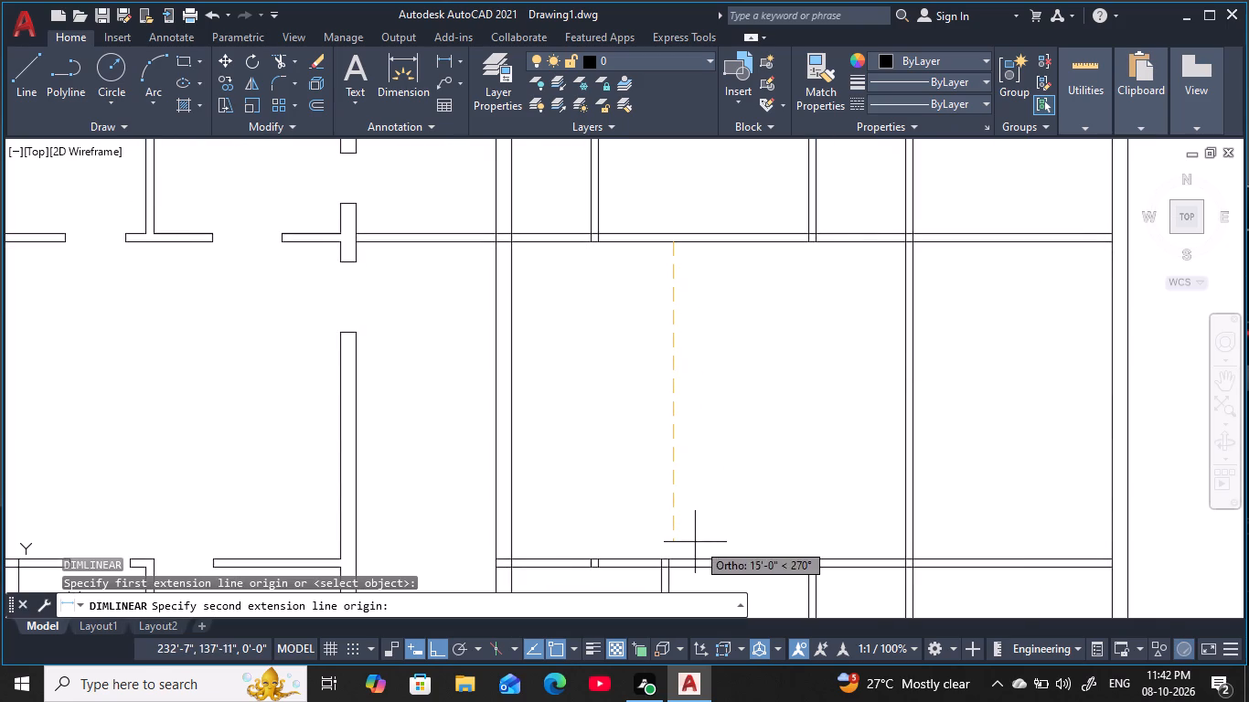
pyautogui.click(685, 553)
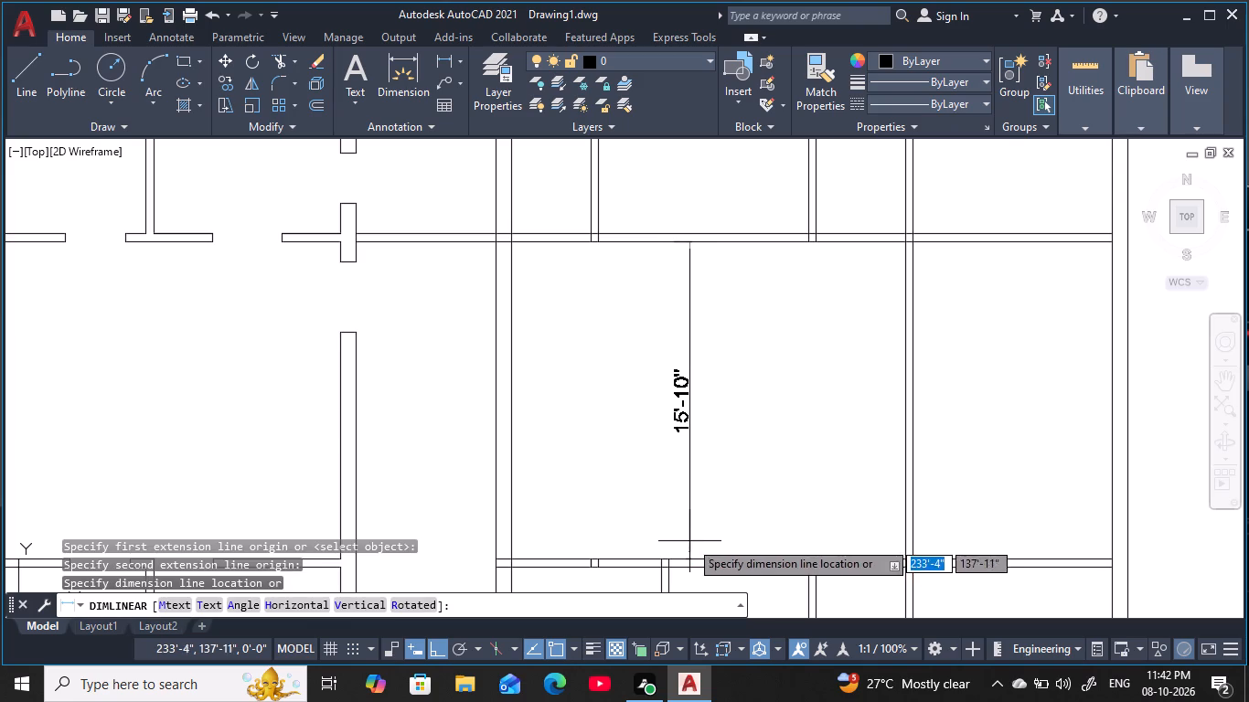
pyautogui.click(690, 521)
pyautogui.moveTo(735, 468); pyautogui.dragTo(612, 442, button='middle')
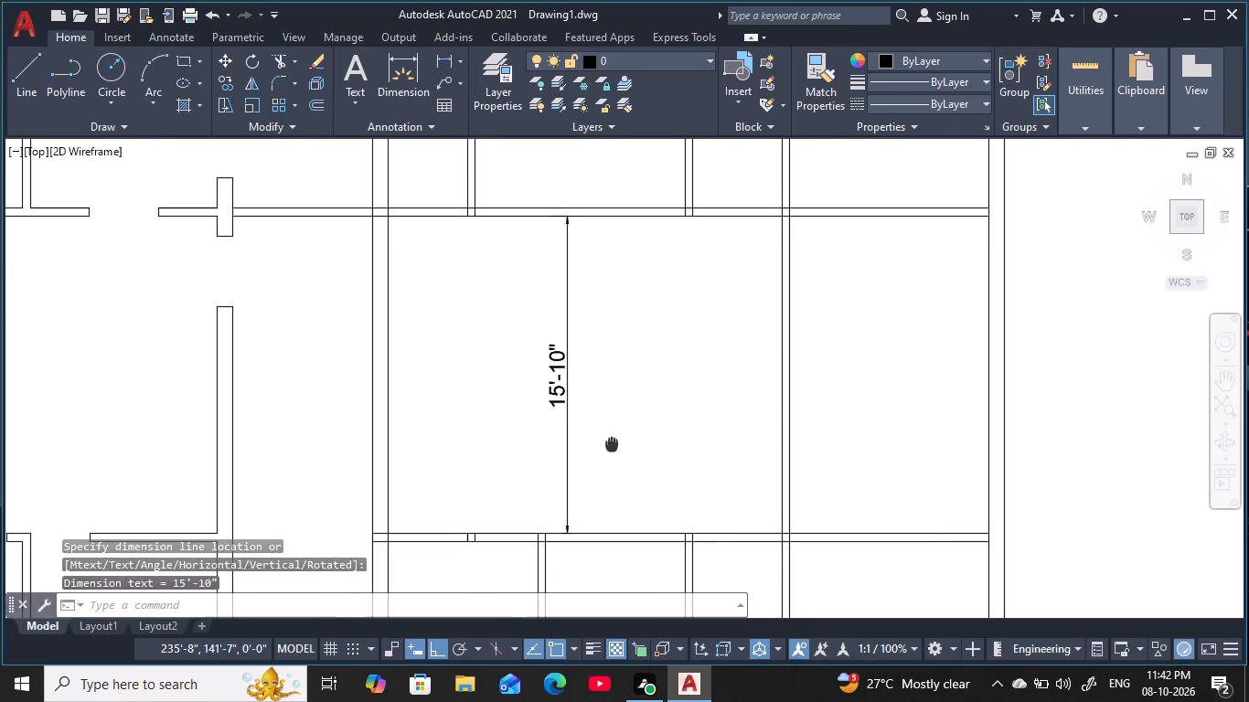
pyautogui.press('Escape')
pyautogui.press('Escape')
pyautogui.press('Escape')
pyautogui.press('Escape')
pyautogui.press('Escape')
pyautogui.press('Escape')
pyautogui.moveTo(674, 386); pyautogui.dragTo(585, 401, button='middle')
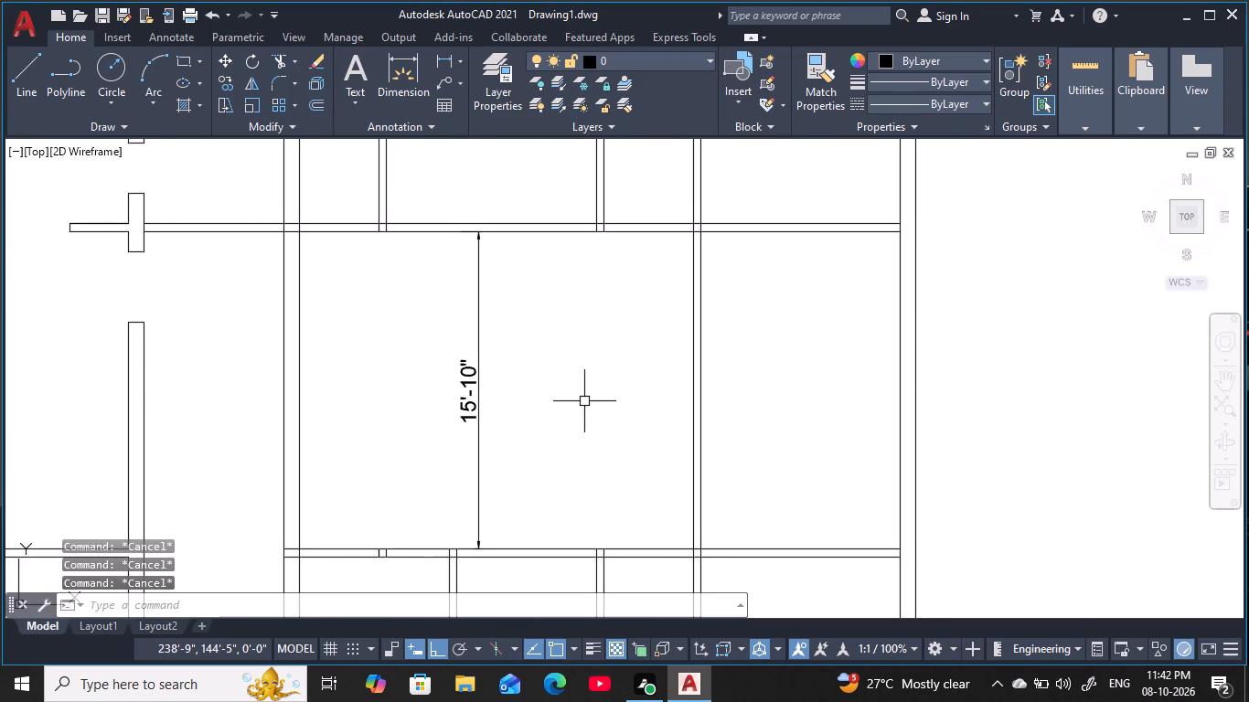
pyautogui.press('Escape')
pyautogui.press('Escape')
pyautogui.press('Escape')
pyautogui.press('Escape')
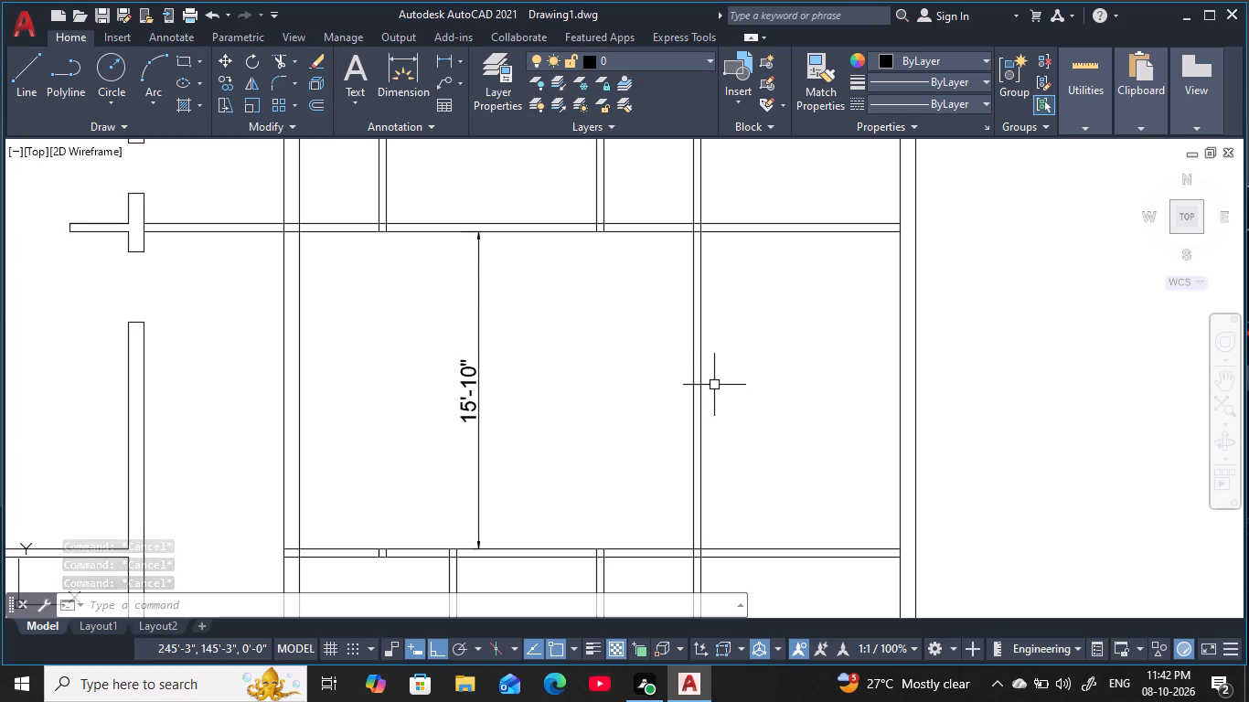
# Trim the new vertical partition above the upper horizontal partition and below the lower one, keeping only its middle-room length.
pyautogui.moveTo(753, 371); pyautogui.dragTo(725, 354, button='middle')
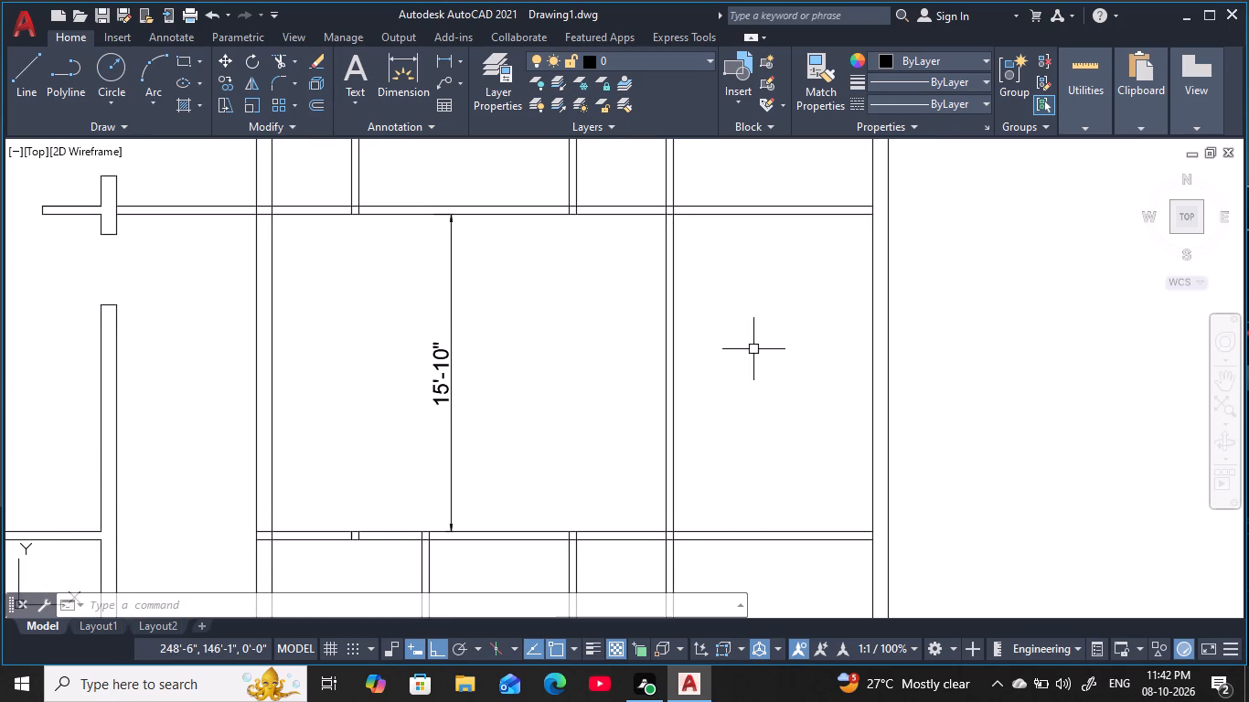
pyautogui.scroll(-1, 756, 349)
pyautogui.moveTo(756, 349); pyautogui.dragTo(721, 369, button='middle')
pyautogui.scroll(-1, 719, 354)
pyautogui.moveTo(721, 354); pyautogui.dragTo(735, 375, button='middle')
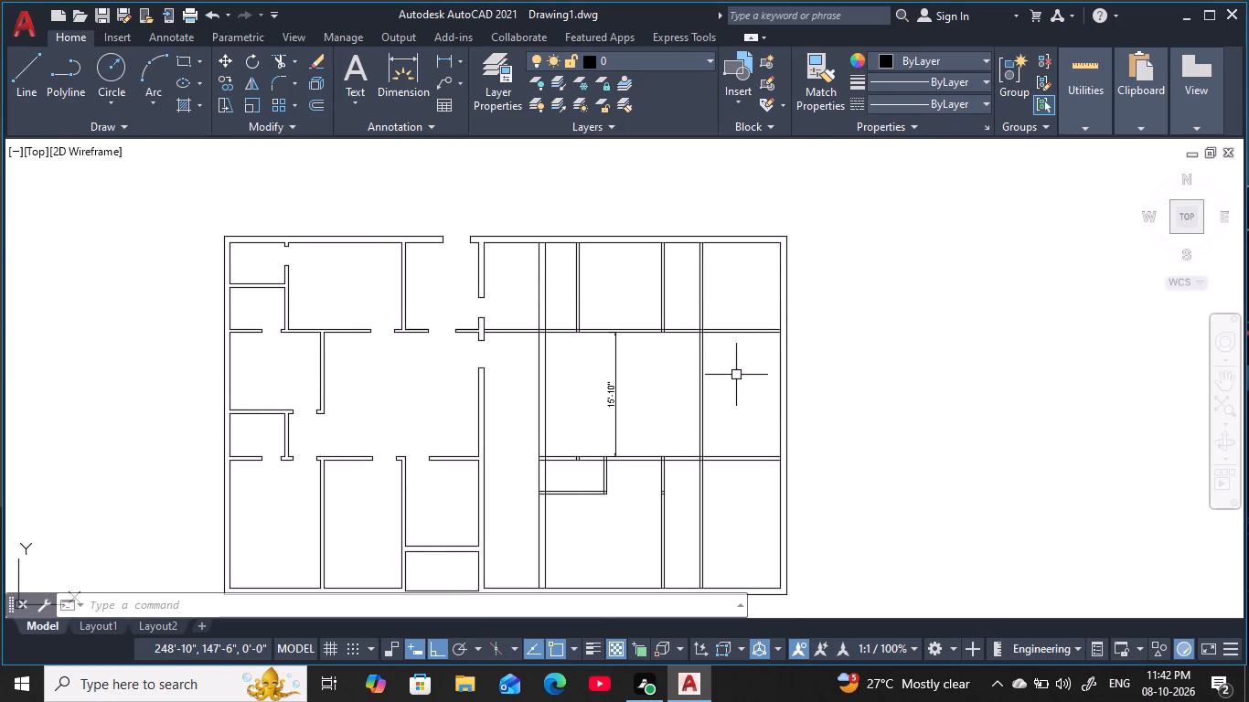
pyautogui.press('Escape')
pyautogui.press('Escape')
pyautogui.press('Escape')
pyautogui.press('Escape')
pyautogui.press('Escape')
pyautogui.press('Escape')
pyautogui.press('Escape')
pyautogui.press('Escape')
pyautogui.press('Escape')
pyautogui.press('Escape')
pyautogui.press('Escape')
pyautogui.press('Escape')
pyautogui.press('Escape')
pyautogui.press('Escape')
pyautogui.press('Escape')
pyautogui.press('Escape')
pyautogui.press('Escape')
pyautogui.write('TR')
pyautogui.press('space')
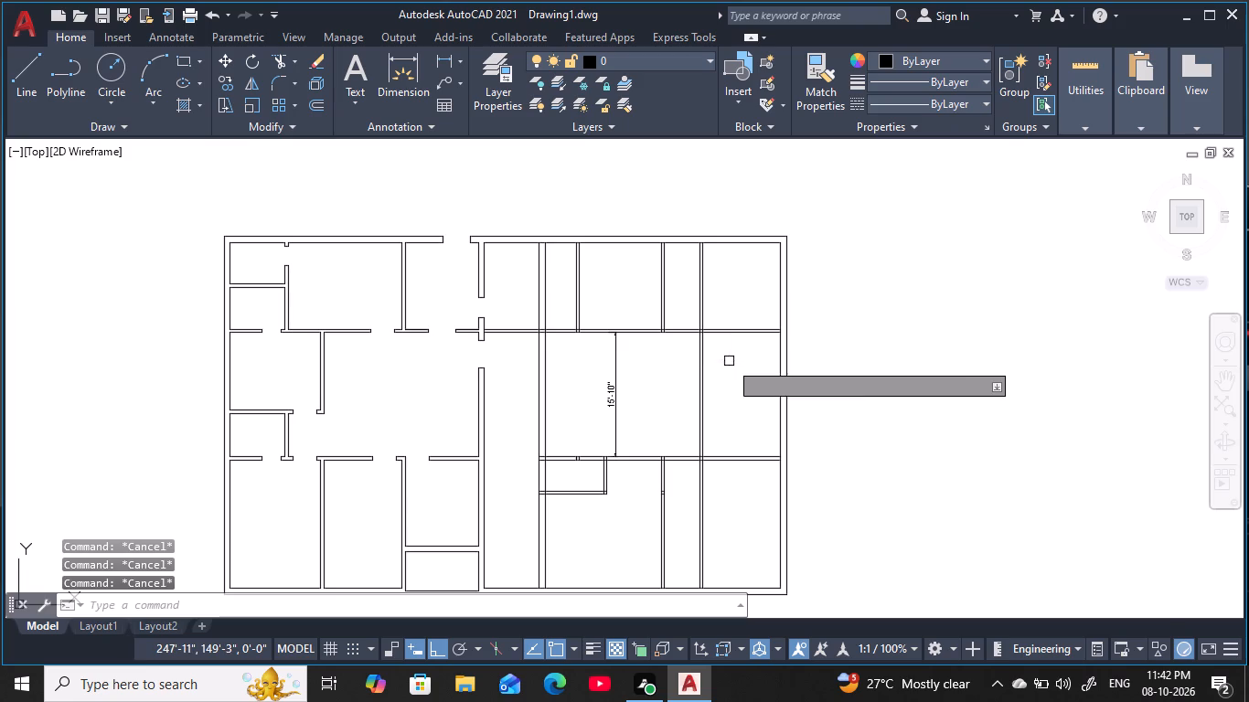
pyautogui.click(729, 314)
pyautogui.click(688, 306)
pyautogui.moveTo(716, 307); pyautogui.dragTo(724, 237, button='middle')
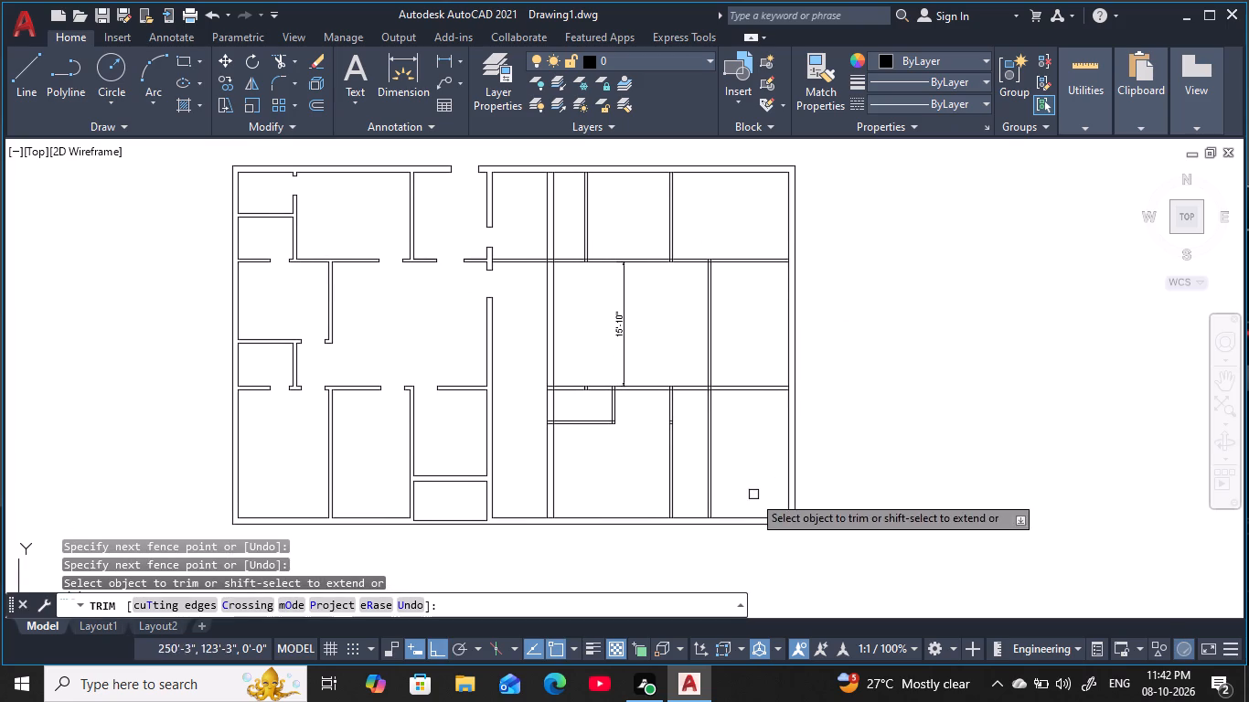
pyautogui.click(734, 472)
pyautogui.click(699, 479)
pyautogui.moveTo(729, 464); pyautogui.dragTo(723, 428, button='middle')
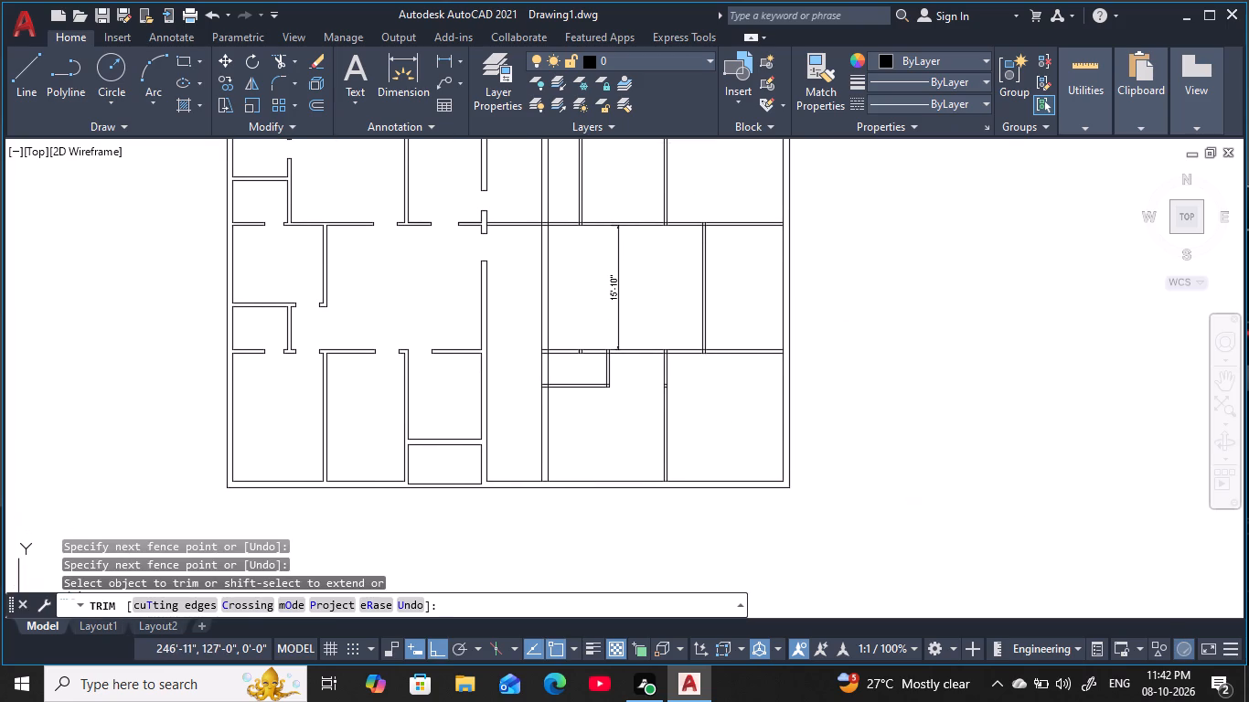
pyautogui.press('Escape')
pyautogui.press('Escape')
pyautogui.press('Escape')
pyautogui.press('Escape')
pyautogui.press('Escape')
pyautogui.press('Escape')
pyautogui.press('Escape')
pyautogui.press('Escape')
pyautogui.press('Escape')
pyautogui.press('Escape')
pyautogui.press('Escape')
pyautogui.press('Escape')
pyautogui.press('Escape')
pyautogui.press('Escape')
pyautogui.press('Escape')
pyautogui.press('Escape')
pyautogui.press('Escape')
# Measure the upper-right room's clear width with a linear dimension from its left partition to the right exterior wall.
pyautogui.moveTo(720, 396); pyautogui.dragTo(719, 459, button='middle')
pyautogui.press('Escape')
pyautogui.moveTo(673, 295); pyautogui.dragTo(657, 379, button='middle')
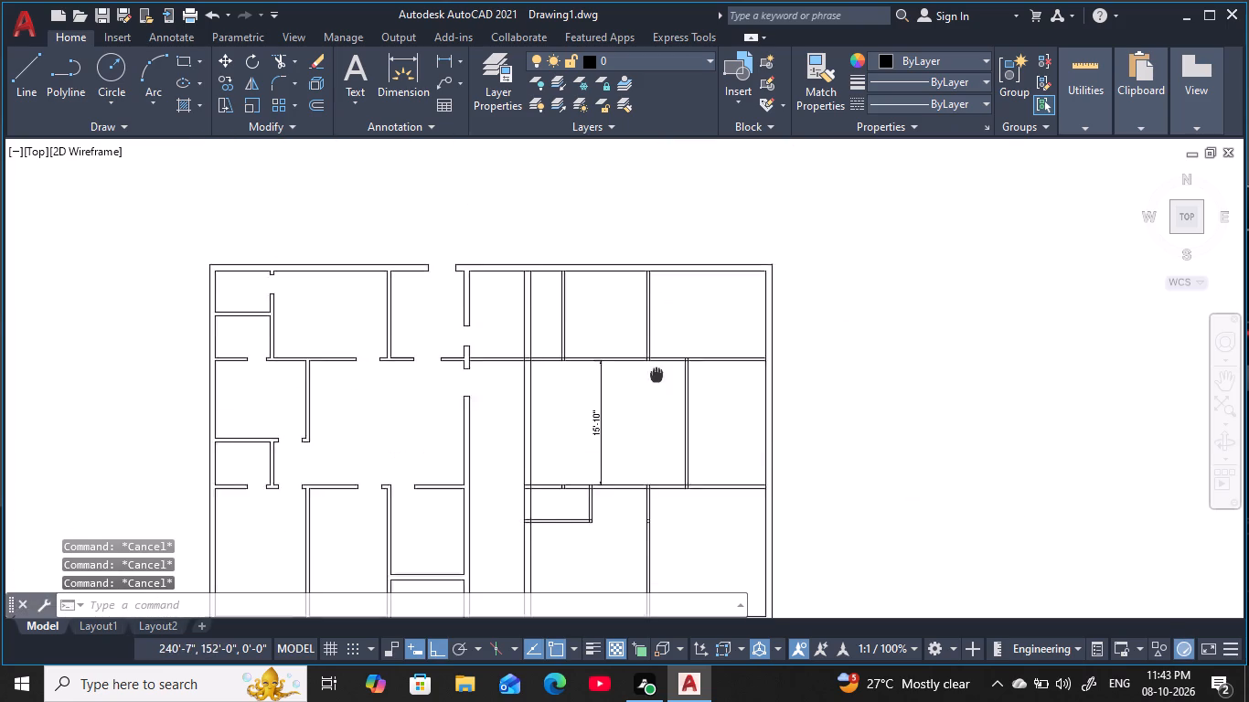
pyautogui.moveTo(657, 379); pyautogui.dragTo(653, 385, button='middle')
pyautogui.scroll(3, 675, 346)
pyautogui.press('Escape')
pyautogui.moveTo(675, 346); pyautogui.dragTo(657, 381, button='middle')
pyautogui.press('Escape')
pyautogui.press('Escape')
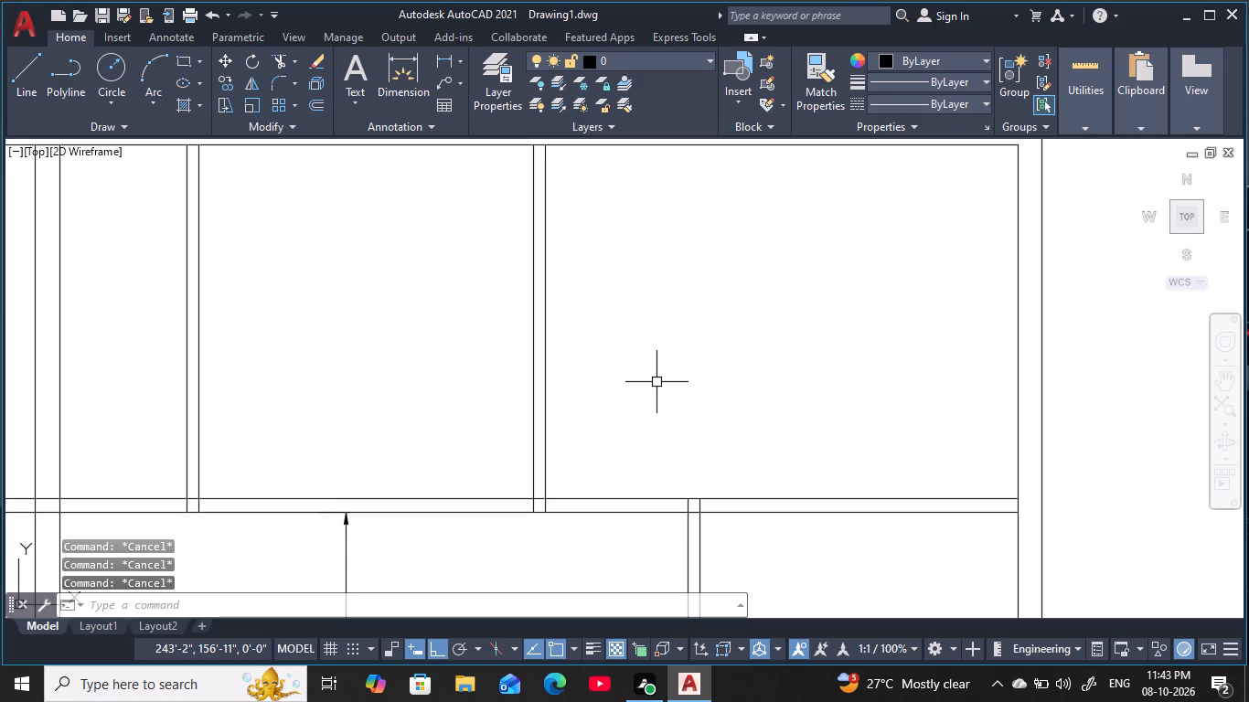
pyautogui.press('d')
pyautogui.press('l')
pyautogui.write('I')
pyautogui.press('space')
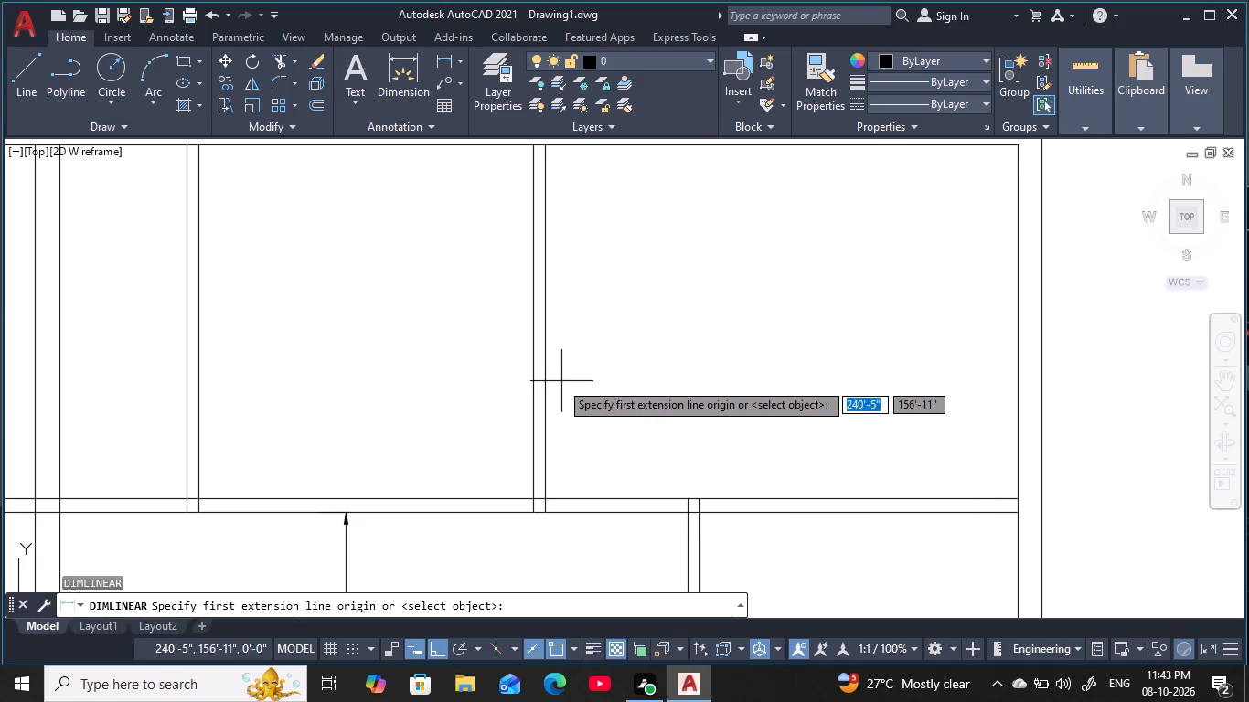
pyautogui.click(546, 380)
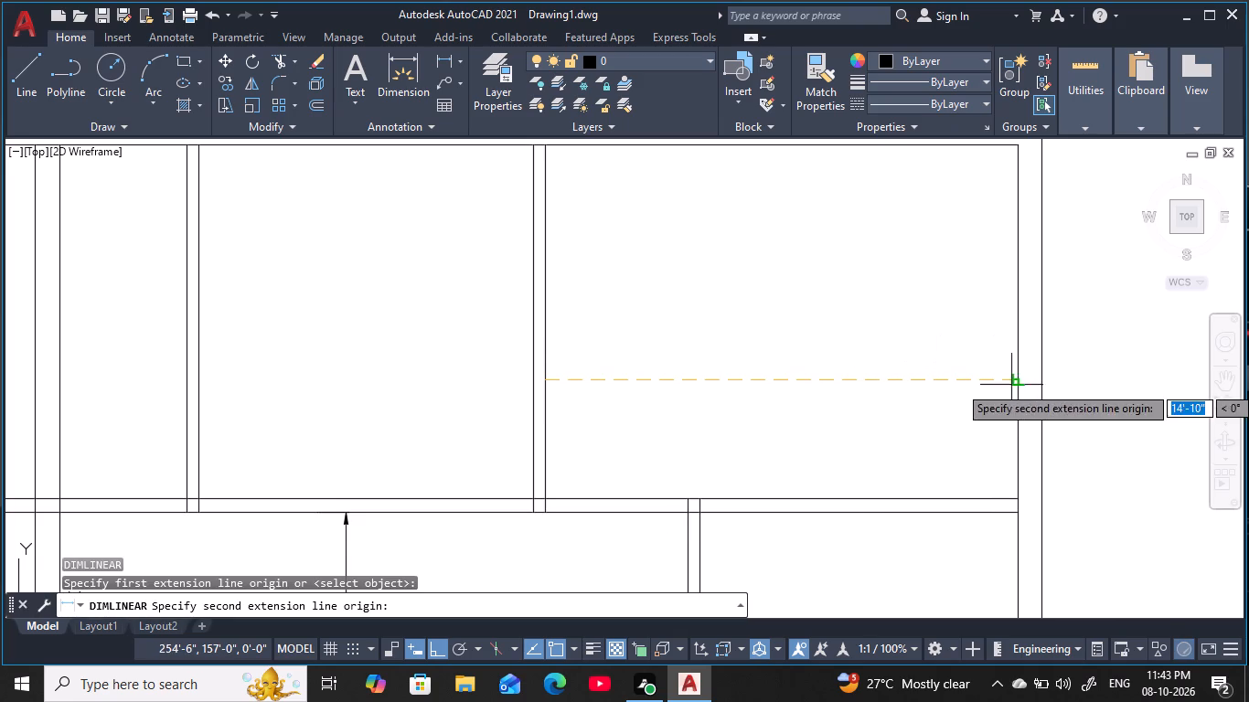
pyautogui.click(1011, 384)
pyautogui.click(927, 405)
pyautogui.moveTo(926, 374); pyautogui.dragTo(924, 278, button='middle')
pyautogui.scroll(-2, 923, 277)
pyautogui.middleClick(899, 365)
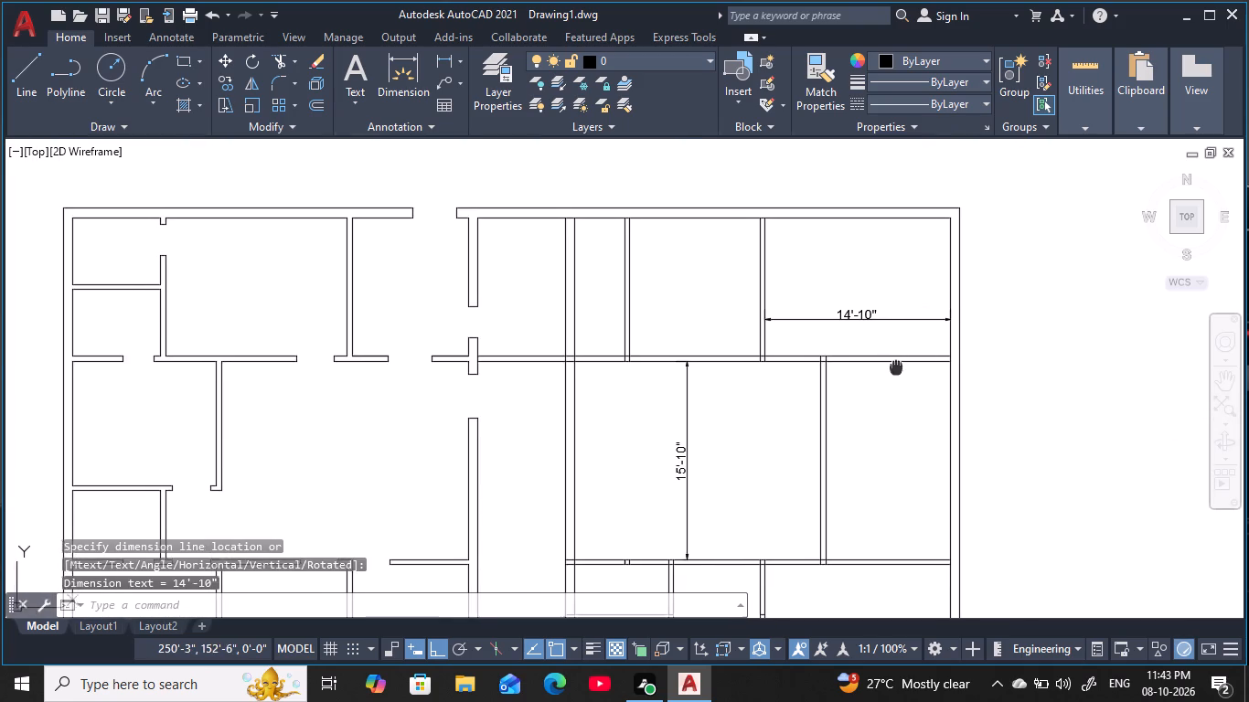
pyautogui.press('Escape')
pyautogui.press('Escape')
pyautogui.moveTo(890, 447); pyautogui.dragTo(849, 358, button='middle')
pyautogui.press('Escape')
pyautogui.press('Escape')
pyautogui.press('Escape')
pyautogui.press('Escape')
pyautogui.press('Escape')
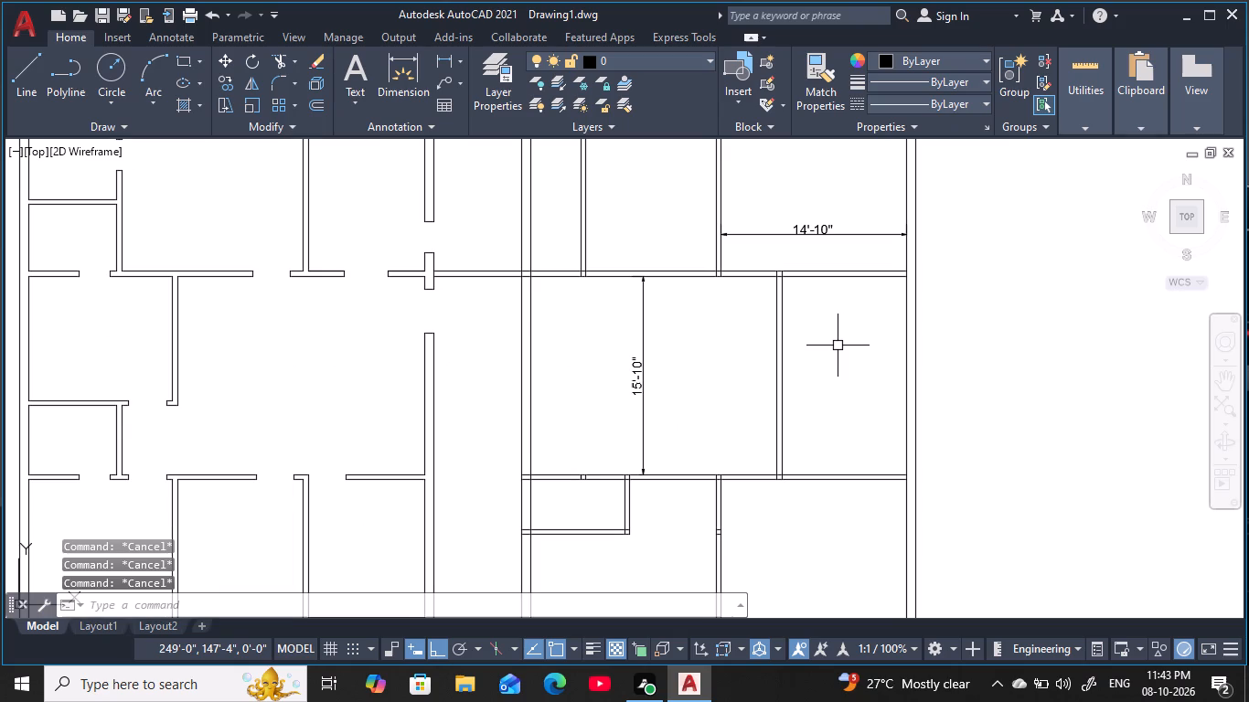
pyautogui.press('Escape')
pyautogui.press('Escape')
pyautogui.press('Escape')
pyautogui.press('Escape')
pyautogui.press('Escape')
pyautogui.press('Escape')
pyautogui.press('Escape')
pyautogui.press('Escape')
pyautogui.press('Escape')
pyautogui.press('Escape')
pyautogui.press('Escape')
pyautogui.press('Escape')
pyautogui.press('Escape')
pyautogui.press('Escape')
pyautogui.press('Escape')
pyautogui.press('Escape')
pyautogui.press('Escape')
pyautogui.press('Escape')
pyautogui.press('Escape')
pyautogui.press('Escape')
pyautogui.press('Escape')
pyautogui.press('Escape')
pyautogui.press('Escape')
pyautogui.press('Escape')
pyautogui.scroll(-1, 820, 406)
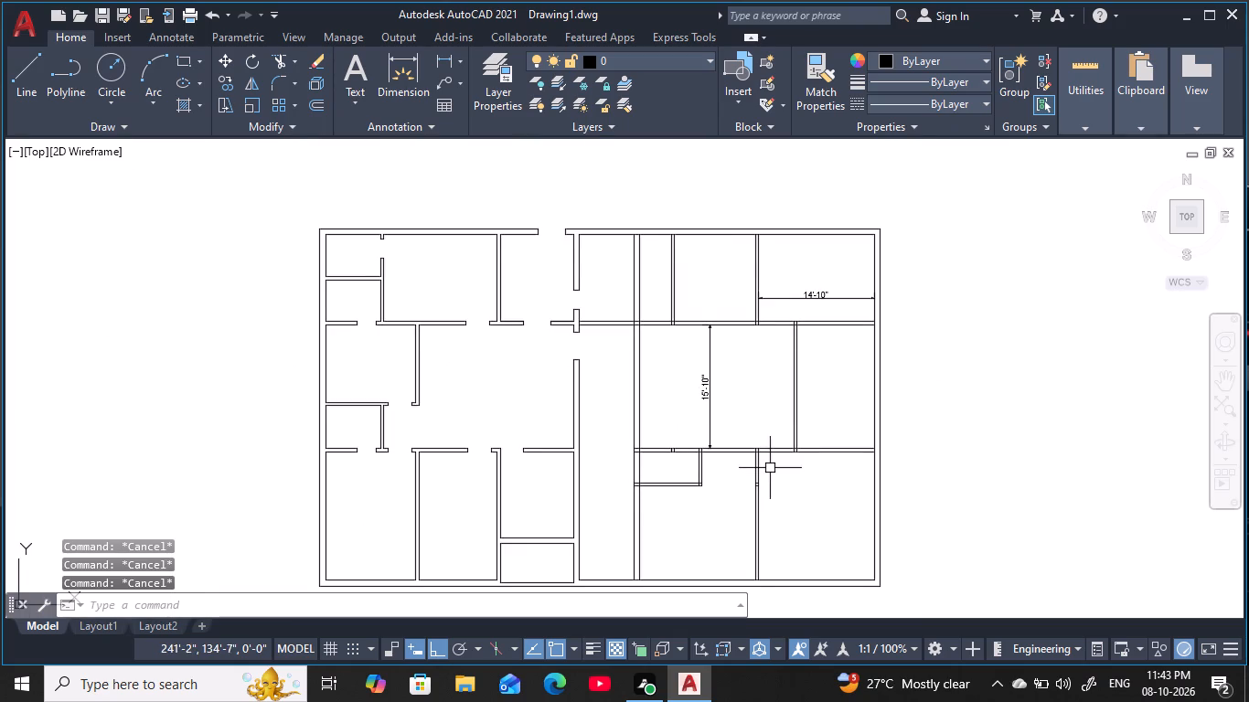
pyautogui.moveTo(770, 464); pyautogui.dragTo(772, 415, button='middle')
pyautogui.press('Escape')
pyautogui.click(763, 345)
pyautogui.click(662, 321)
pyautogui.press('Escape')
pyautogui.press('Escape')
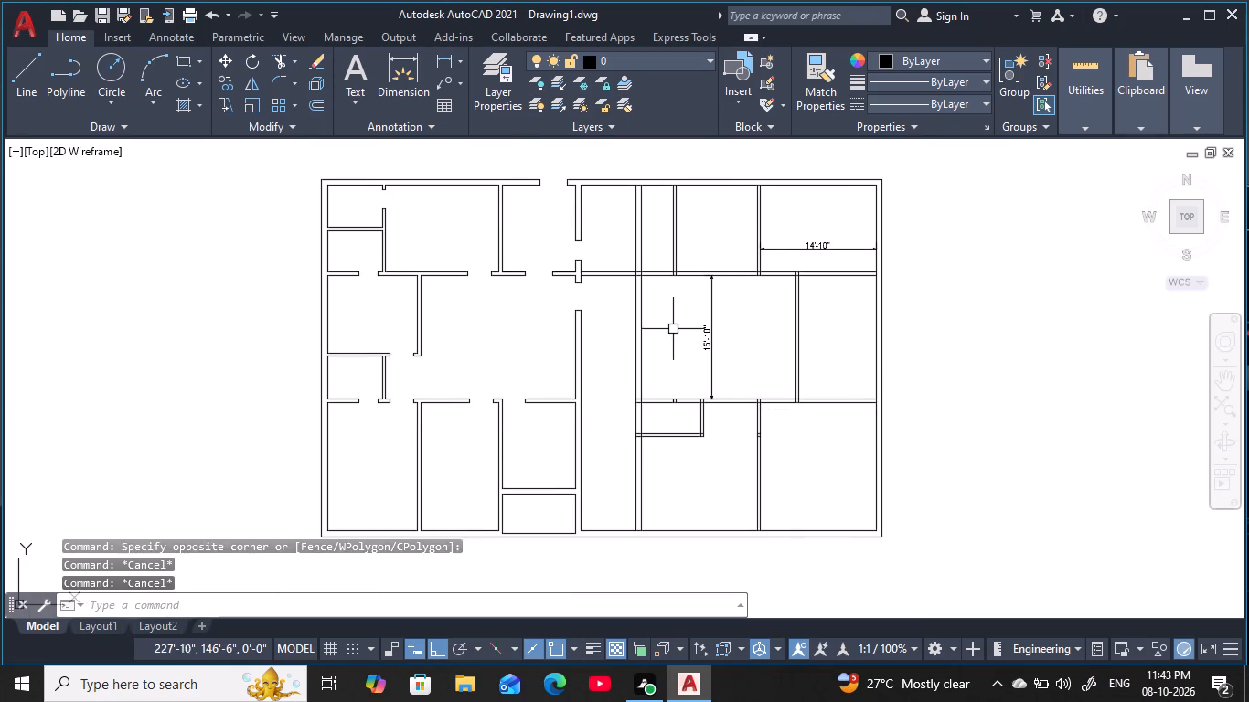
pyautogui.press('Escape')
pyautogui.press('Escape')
# Measure the large central room's clear width between its left wall and the new vertical partition with a temporary linear dimension.
pyautogui.press('d')
pyautogui.press('l')
pyautogui.write('I')
pyautogui.press('space')
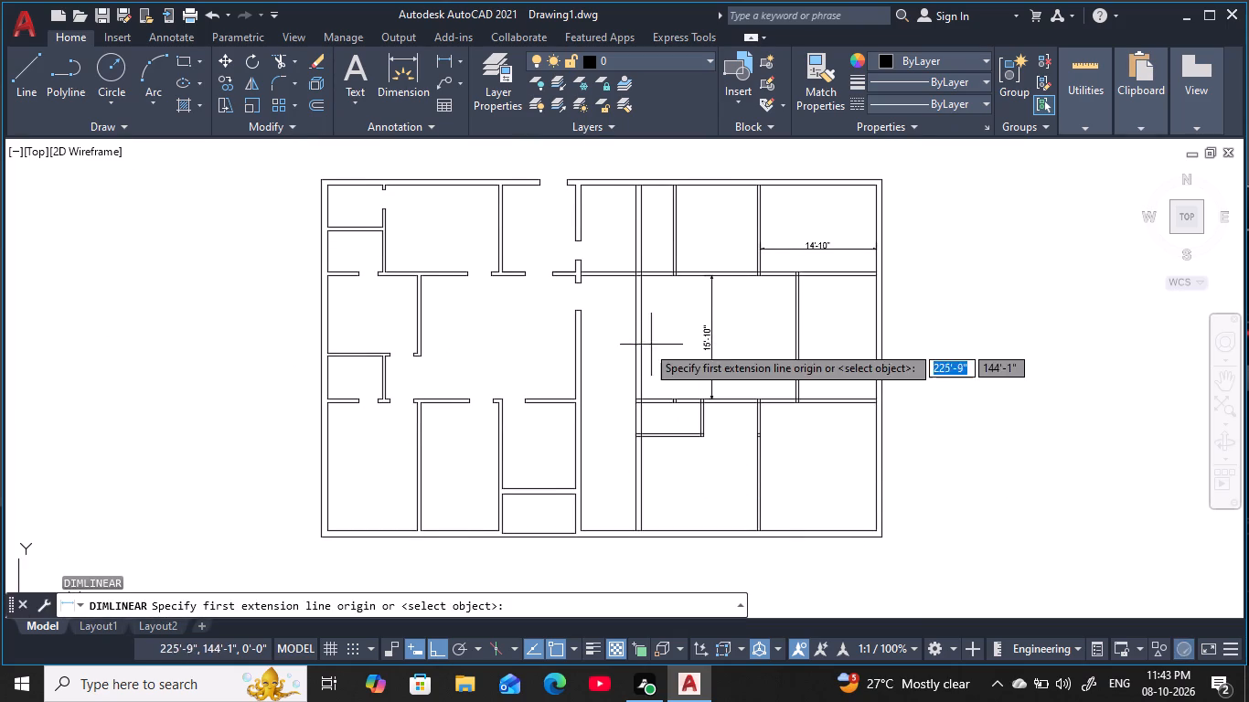
pyautogui.scroll(3, 645, 346)
pyautogui.click(636, 354)
pyautogui.scroll(1, 963, 372)
pyautogui.moveTo(988, 379); pyautogui.dragTo(988, 381, button='middle')
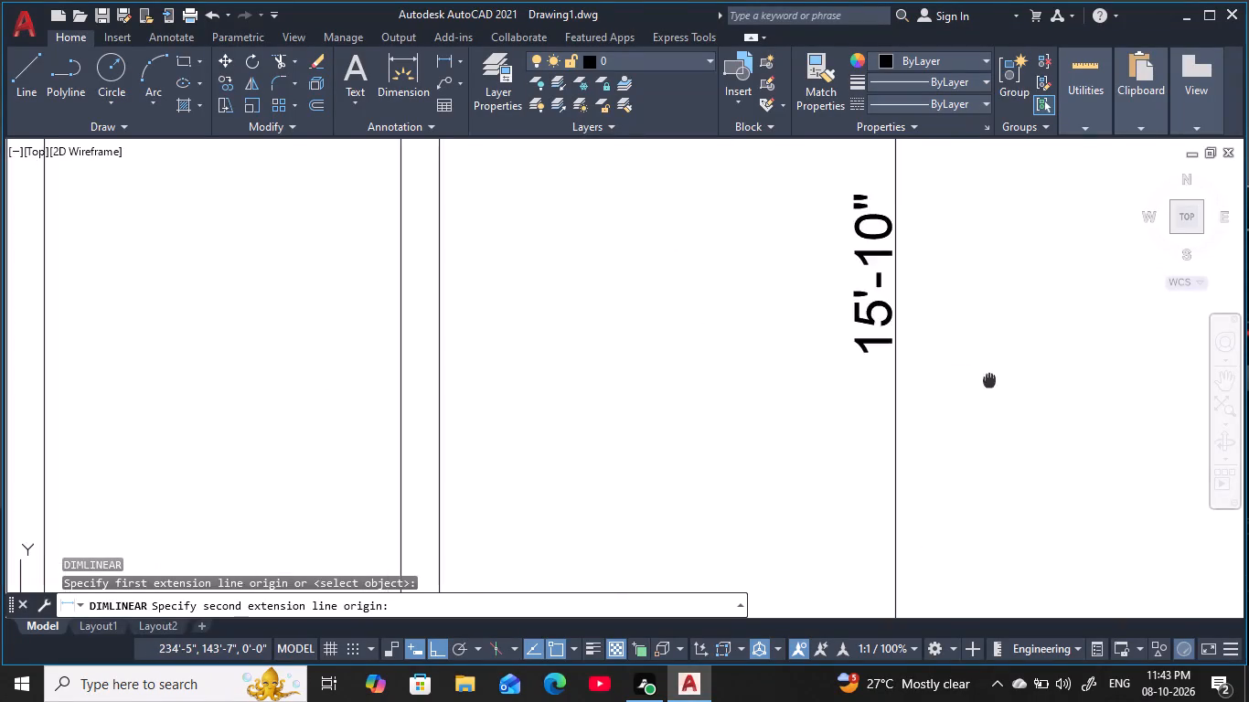
pyautogui.moveTo(988, 381); pyautogui.dragTo(589, 341, button='middle')
pyautogui.scroll(-2, 543, 327)
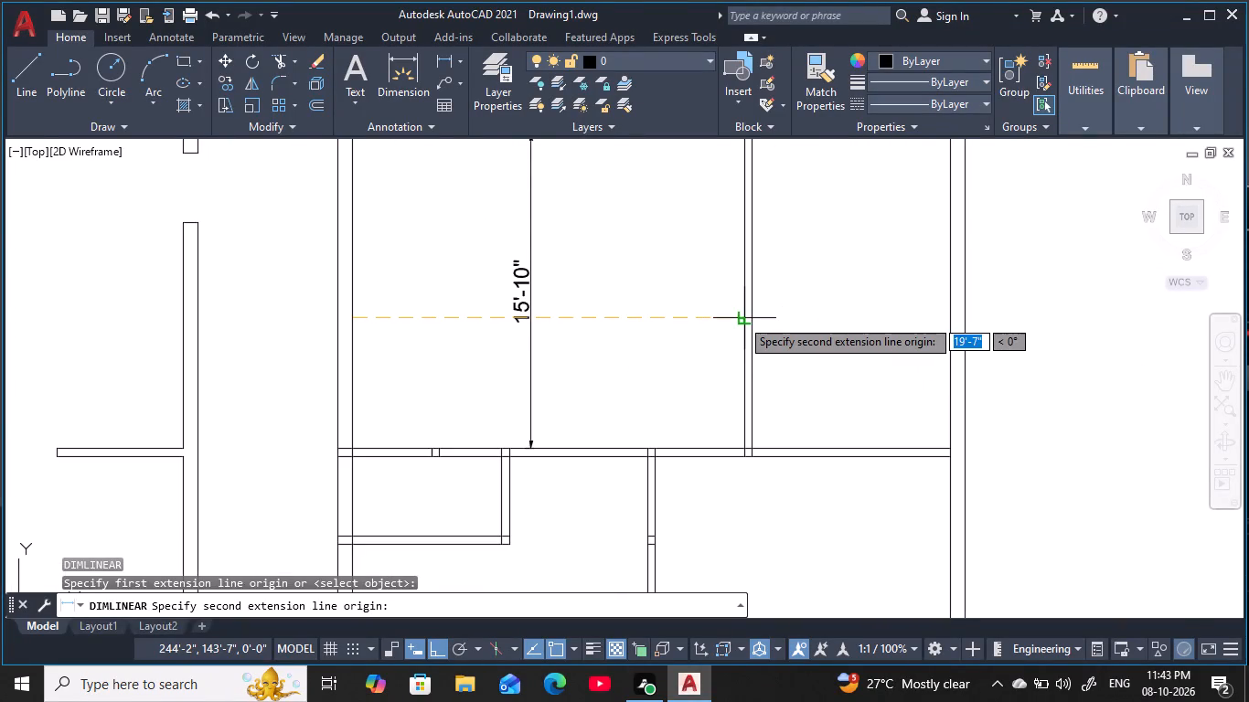
pyautogui.click(741, 318)
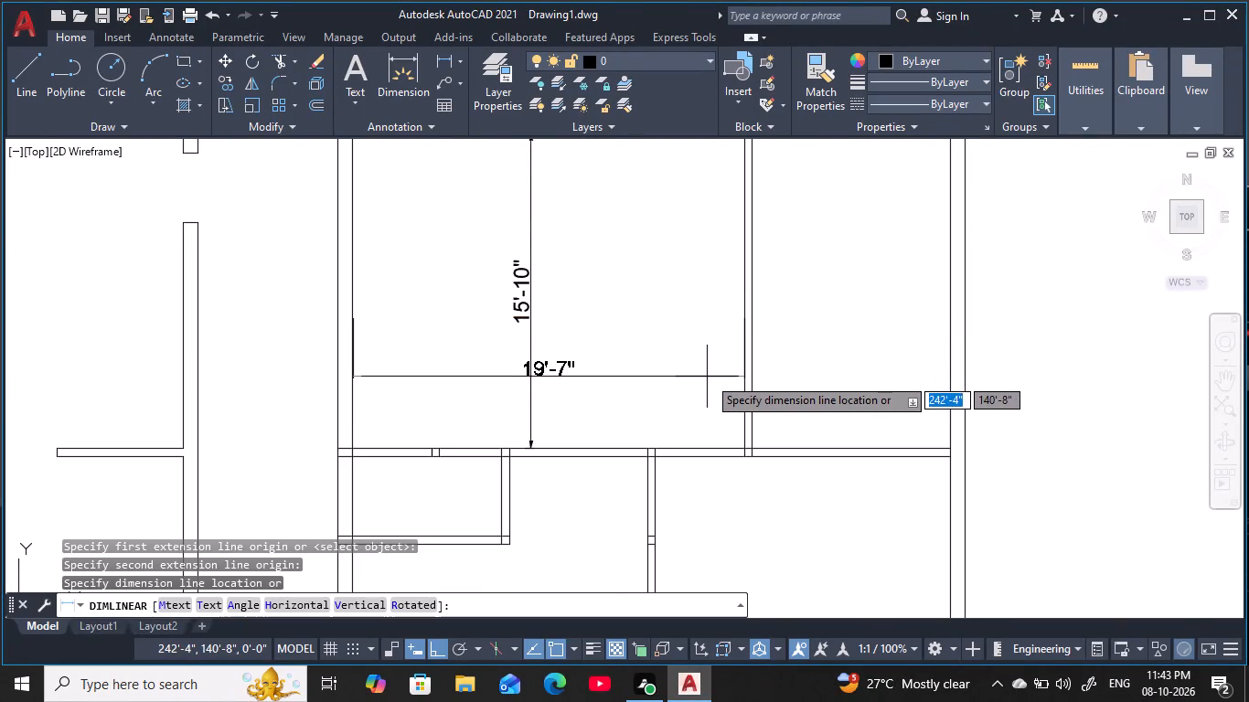
pyautogui.scroll(4, 743, 377)
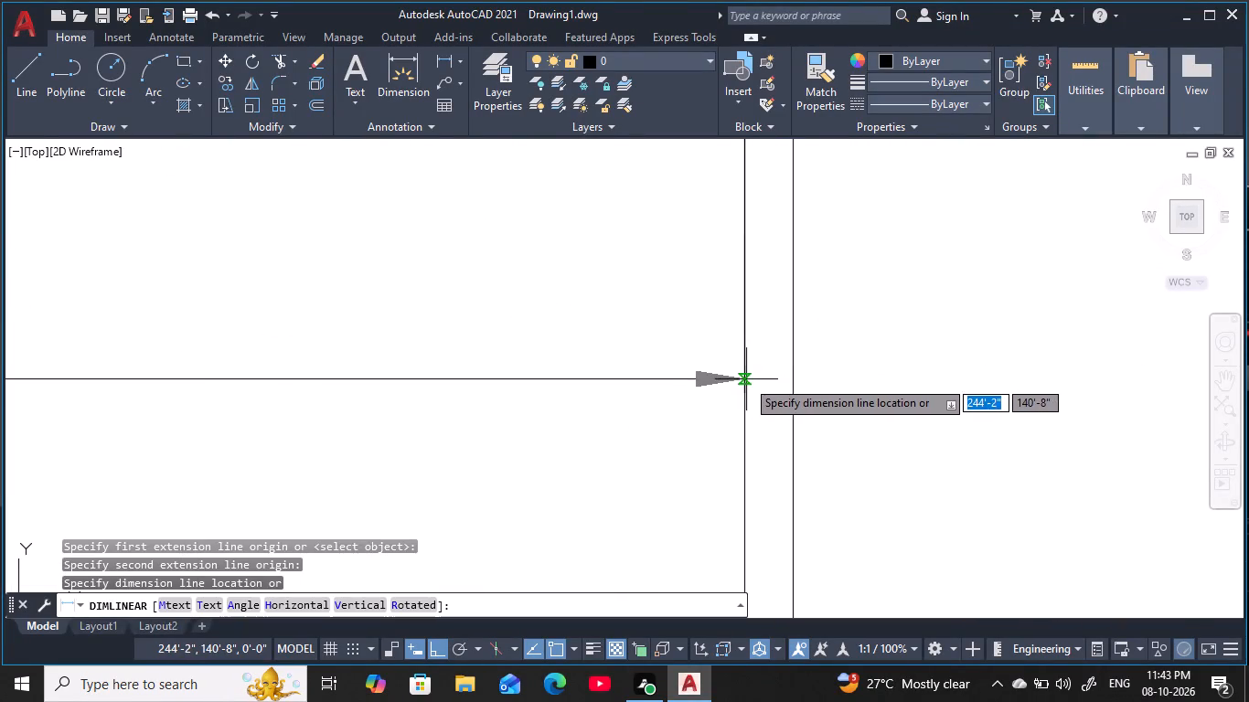
pyautogui.click(746, 379)
pyautogui.scroll(-3, 680, 378)
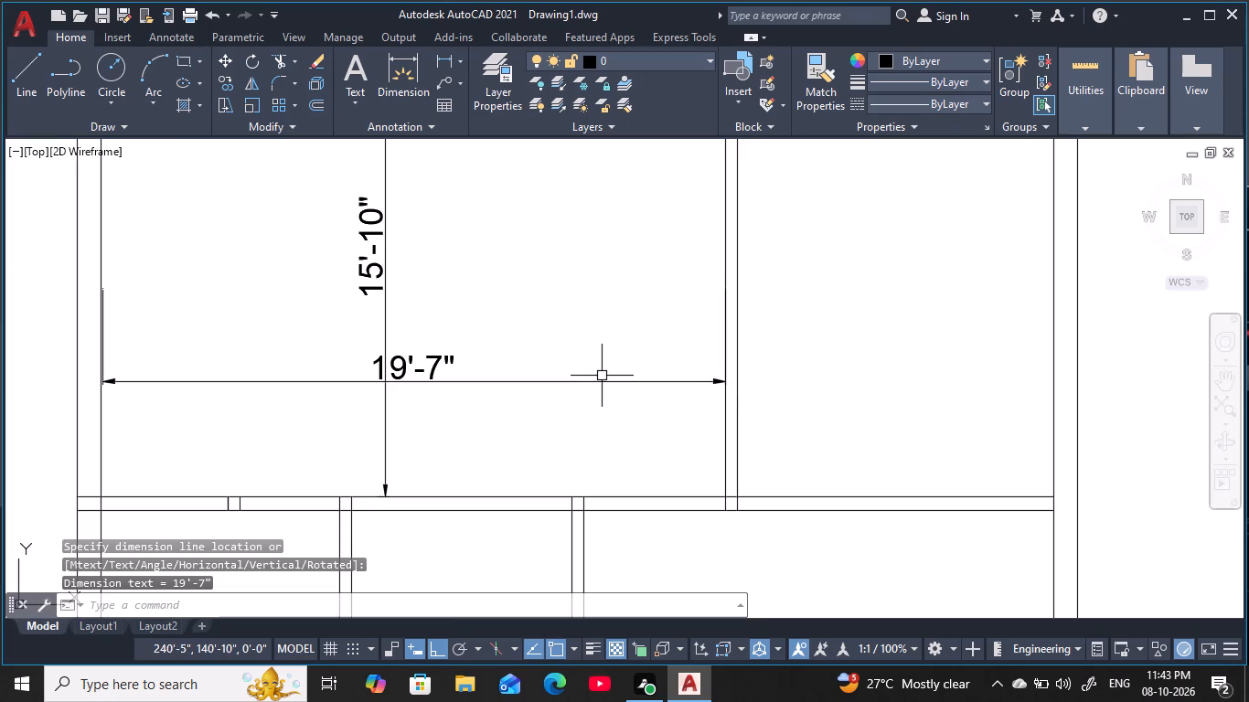
pyautogui.click(473, 382)
pyautogui.press('Delete')
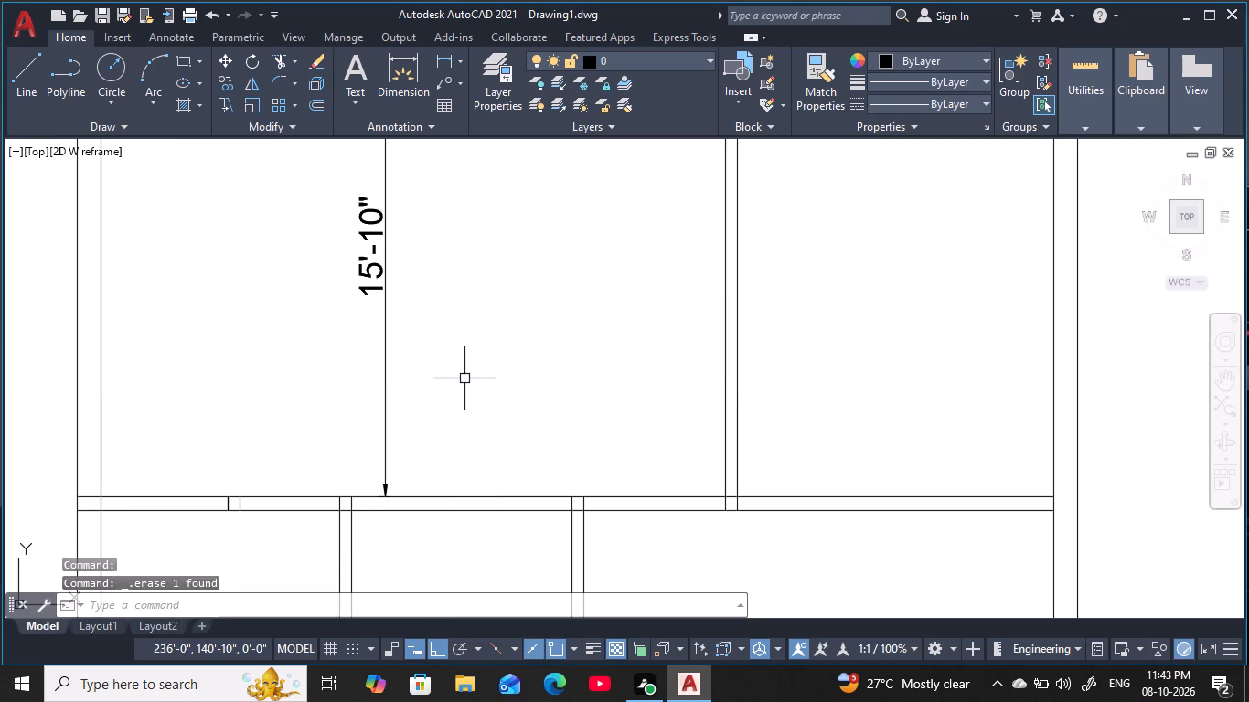
# Erase the vertical dimension from the large central room.
pyautogui.press('Return')
pyautogui.scroll(-2, 474, 364)
pyautogui.moveTo(513, 369); pyautogui.dragTo(559, 368, button='middle')
pyautogui.click(513, 354)
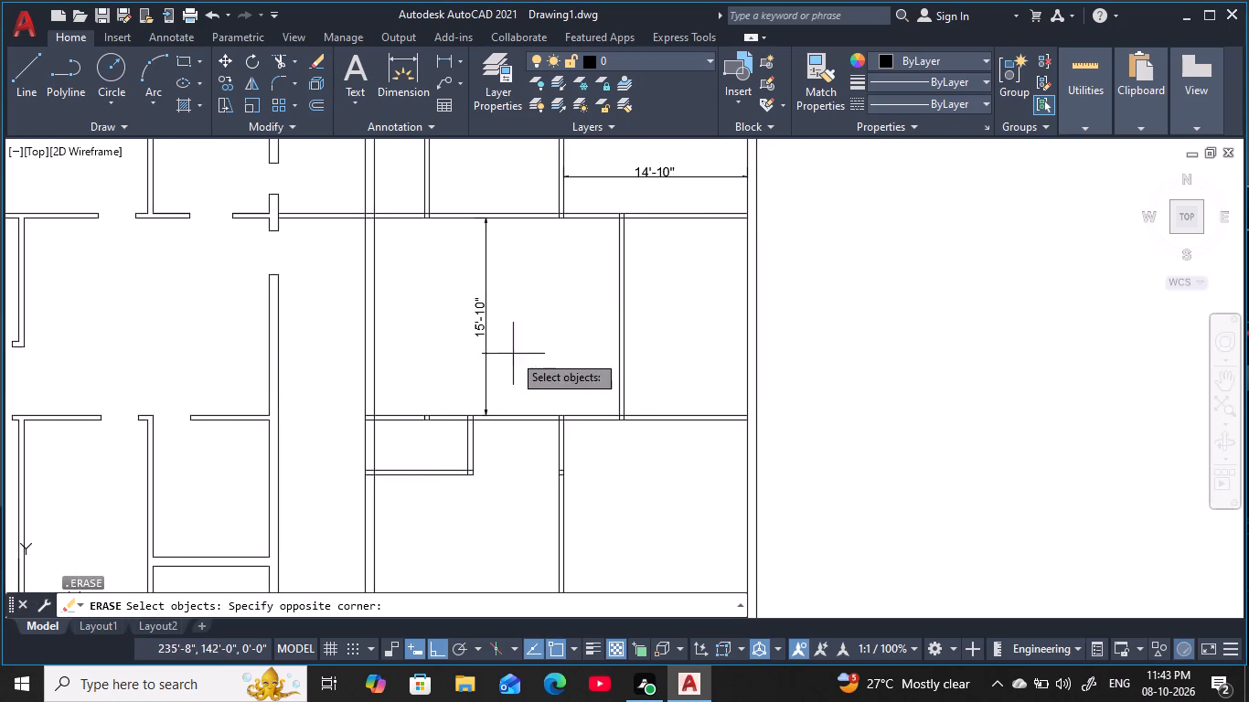
pyautogui.click(436, 320)
pyautogui.press('Delete')
pyautogui.press('Return')
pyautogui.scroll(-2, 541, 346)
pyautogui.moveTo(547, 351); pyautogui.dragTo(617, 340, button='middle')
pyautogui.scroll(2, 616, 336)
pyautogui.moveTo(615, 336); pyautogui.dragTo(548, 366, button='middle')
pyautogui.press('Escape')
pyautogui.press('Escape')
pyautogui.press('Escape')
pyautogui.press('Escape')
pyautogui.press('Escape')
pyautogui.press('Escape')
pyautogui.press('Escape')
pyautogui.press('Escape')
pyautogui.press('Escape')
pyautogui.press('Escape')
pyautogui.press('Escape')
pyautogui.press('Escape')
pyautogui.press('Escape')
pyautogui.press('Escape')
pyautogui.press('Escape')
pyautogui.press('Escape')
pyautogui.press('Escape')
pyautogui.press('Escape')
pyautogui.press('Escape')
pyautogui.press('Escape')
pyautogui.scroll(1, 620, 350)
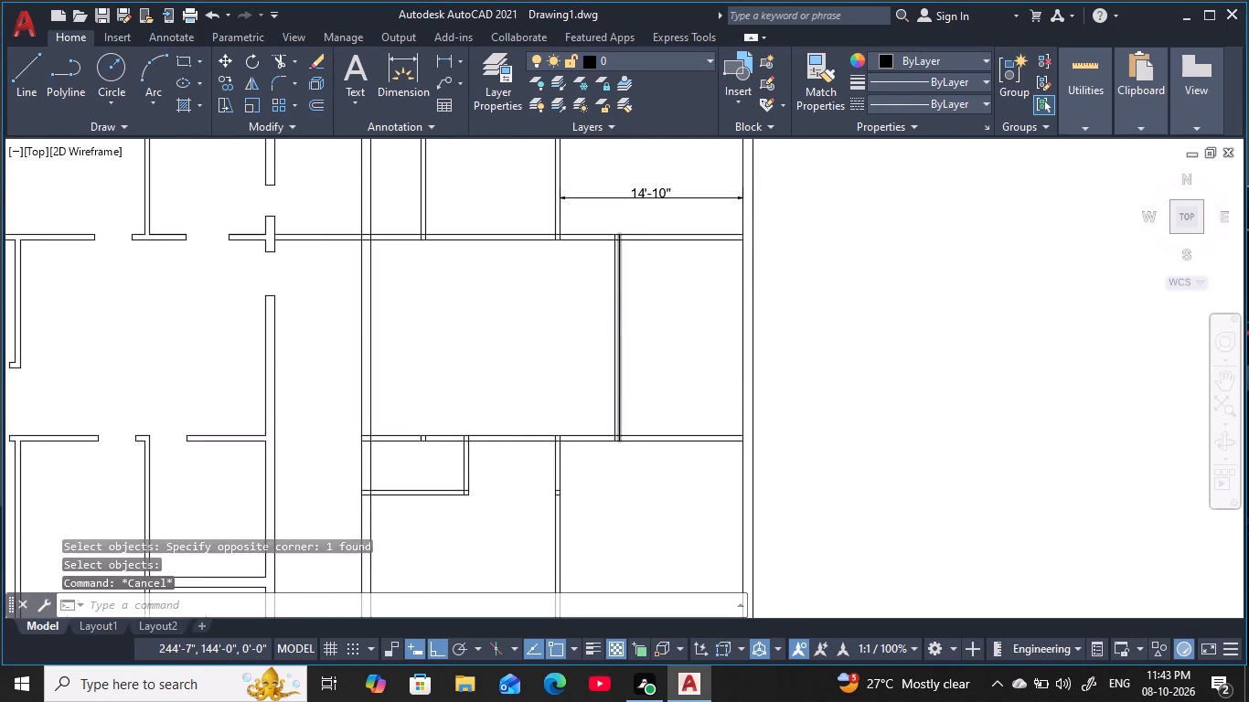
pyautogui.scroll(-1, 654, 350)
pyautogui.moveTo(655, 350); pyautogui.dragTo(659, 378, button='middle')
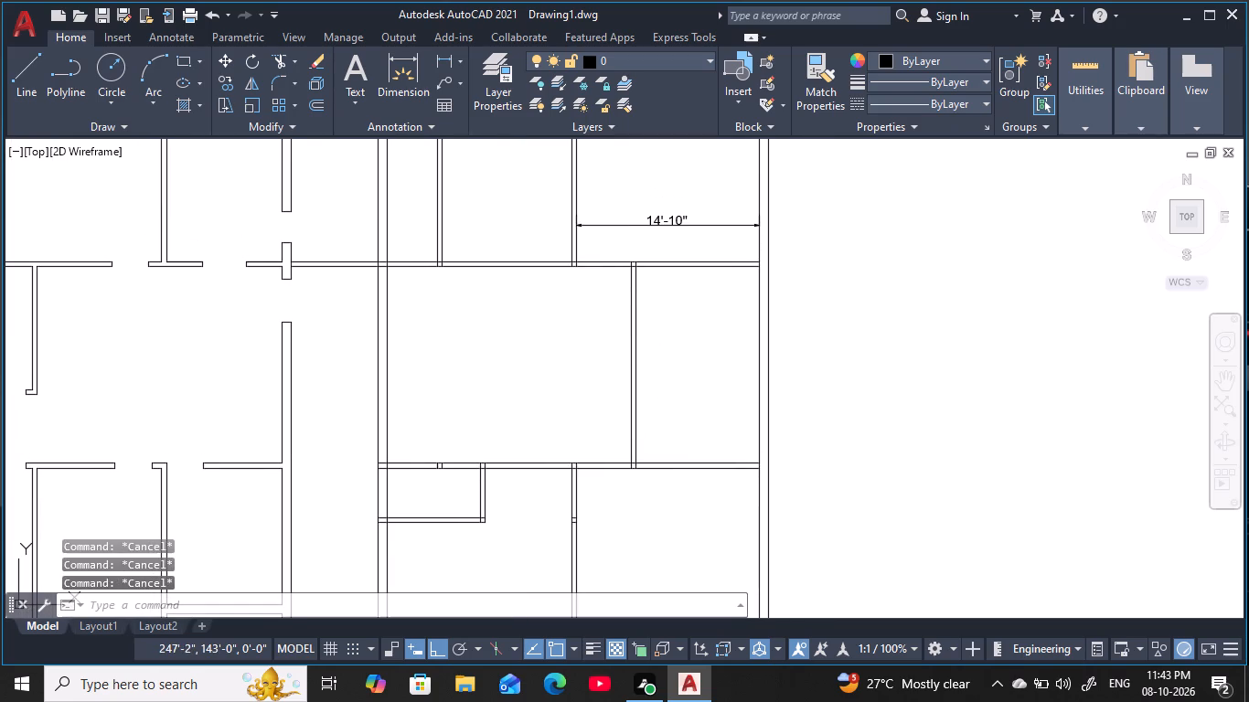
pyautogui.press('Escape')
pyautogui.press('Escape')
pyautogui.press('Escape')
# Erase the horizontal width dimension from the upper-right room.
pyautogui.moveTo(682, 390); pyautogui.dragTo(687, 415, button='middle')
pyautogui.scroll(-1, 685, 409)
pyautogui.click(698, 314)
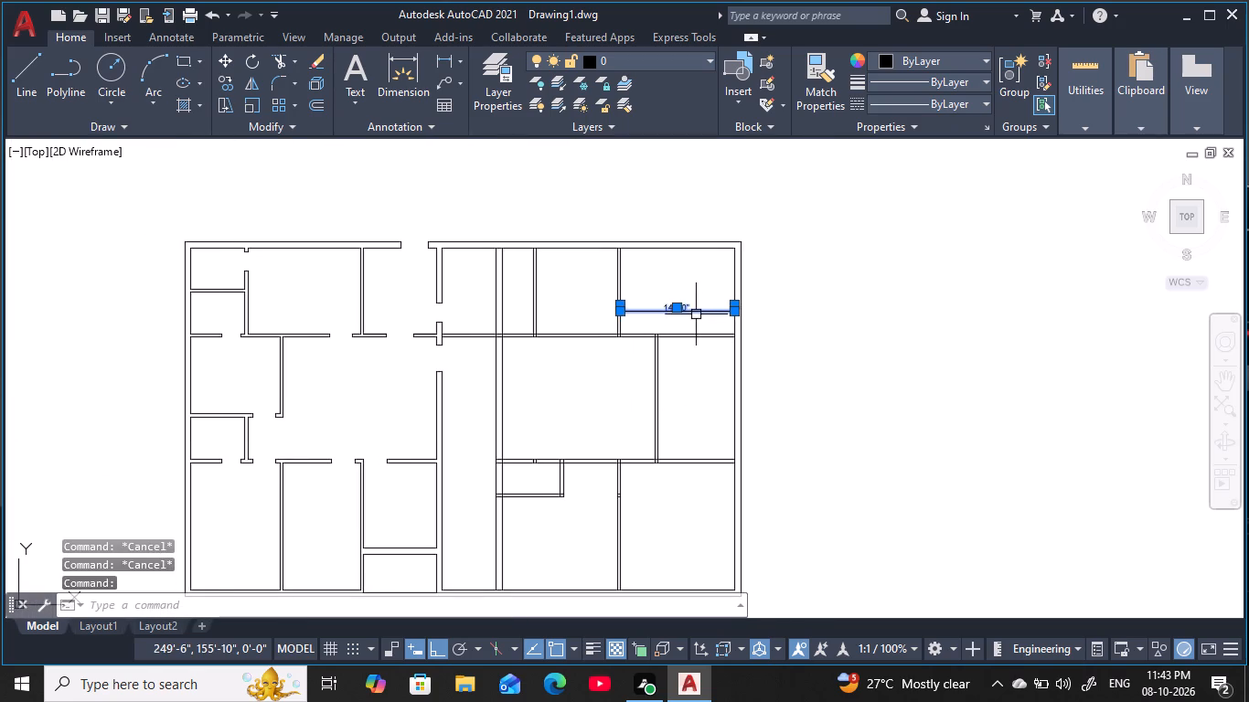
pyautogui.press('Delete')
# Trim the upper horizontal partition lines crossing the vertical corridor between its two 9-inch walls, leaving the passage open.
pyautogui.scroll(-1, 693, 323)
pyautogui.moveTo(698, 326); pyautogui.dragTo(747, 308, button='middle')
pyautogui.scroll(1, 724, 334)
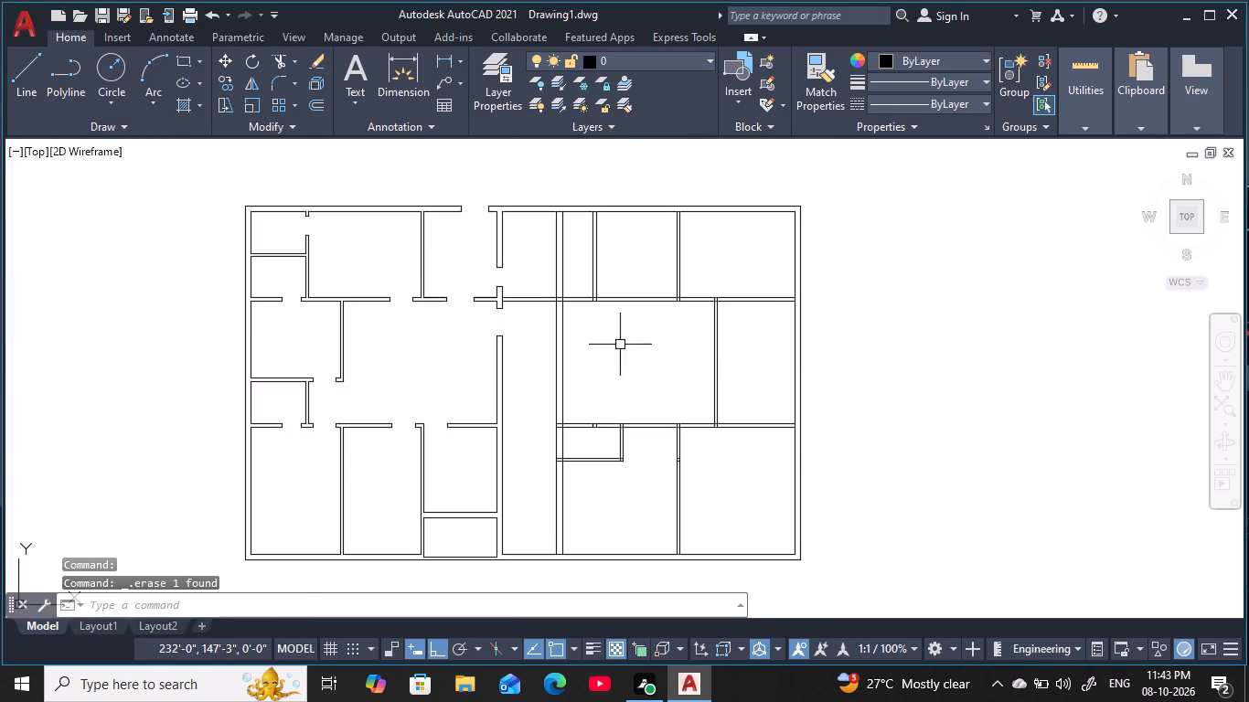
pyautogui.scroll(1, 620, 345)
pyautogui.moveTo(620, 345); pyautogui.dragTo(625, 367, button='middle')
pyautogui.press('Escape')
pyautogui.press('Escape')
pyautogui.scroll(-1, 625, 367)
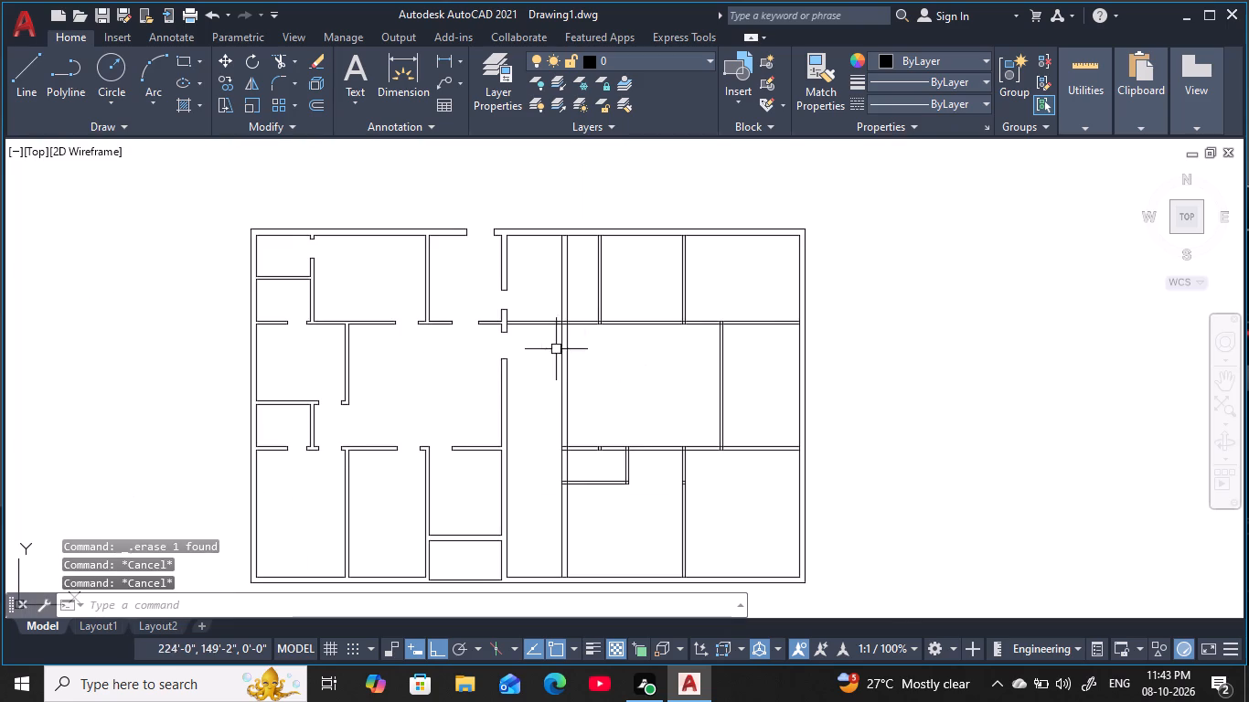
pyautogui.press('Escape')
pyautogui.press('Escape')
pyautogui.write('TR')
pyautogui.press('space')
pyautogui.click(545, 341)
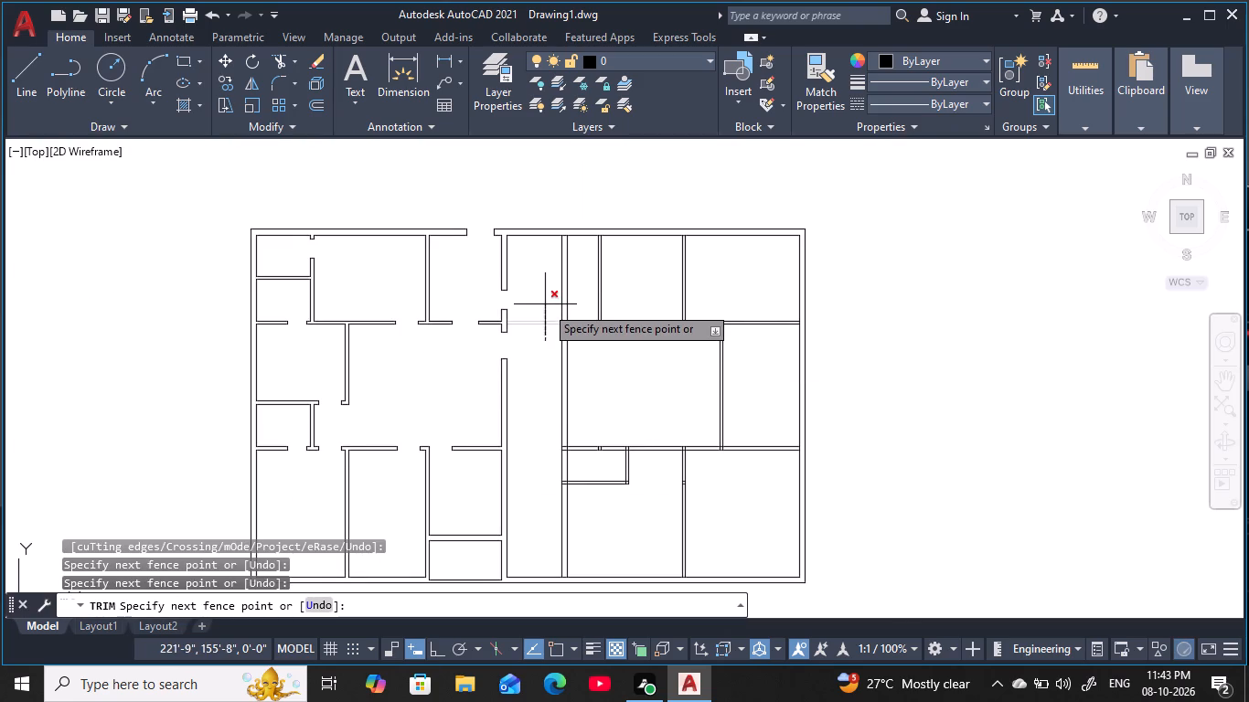
pyautogui.click(546, 305)
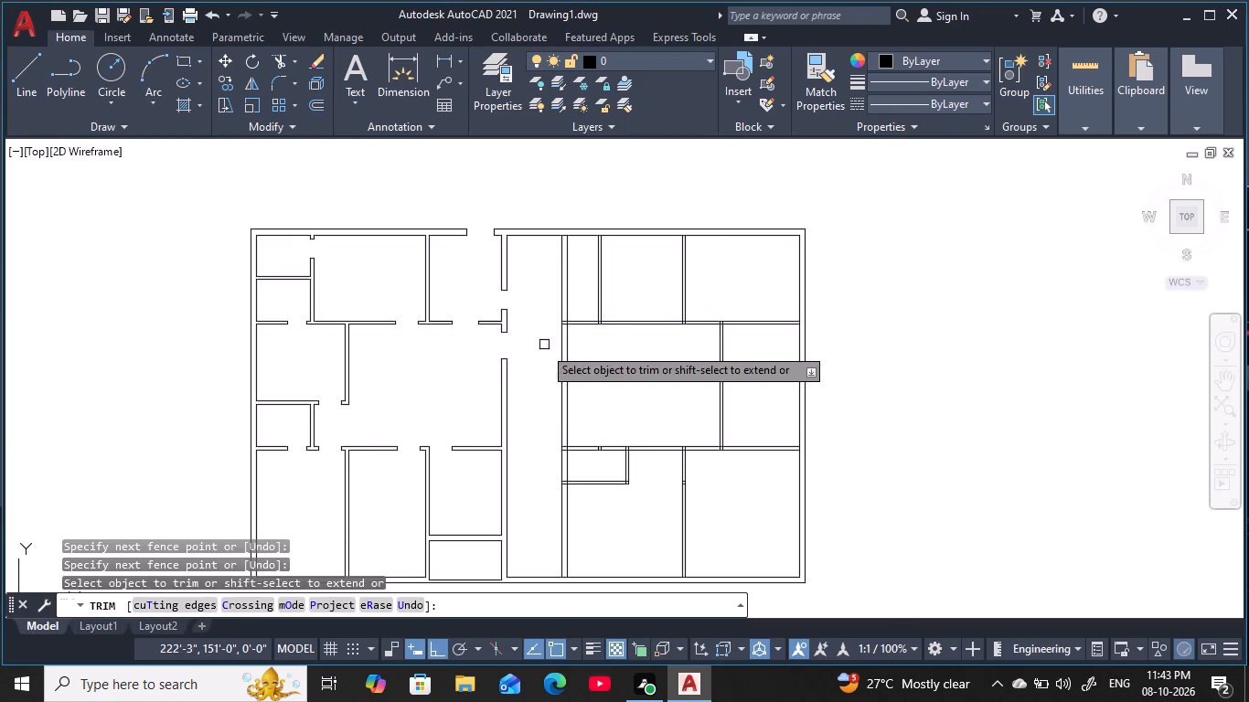
pyautogui.press('Escape')
pyautogui.press('Escape')
pyautogui.press('Escape')
pyautogui.press('Escape')
pyautogui.press('Escape')
pyautogui.press('Escape')
pyautogui.press('Escape')
pyautogui.press('Escape')
pyautogui.press('Escape')
pyautogui.press('Escape')
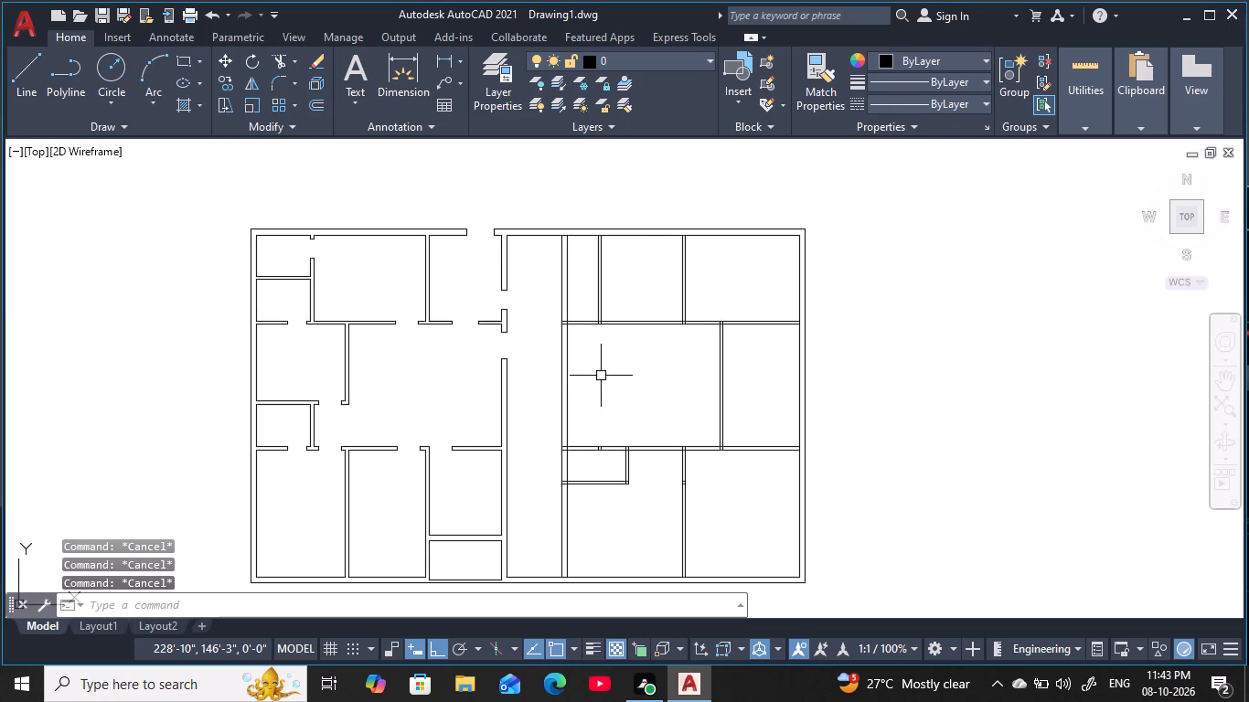
# Offset the inner line of the right-hand top outer wall 6'3" downward into the plan.
pyautogui.press('Escape')
pyautogui.press('Escape')
pyautogui.press('Escape')
pyautogui.press('Escape')
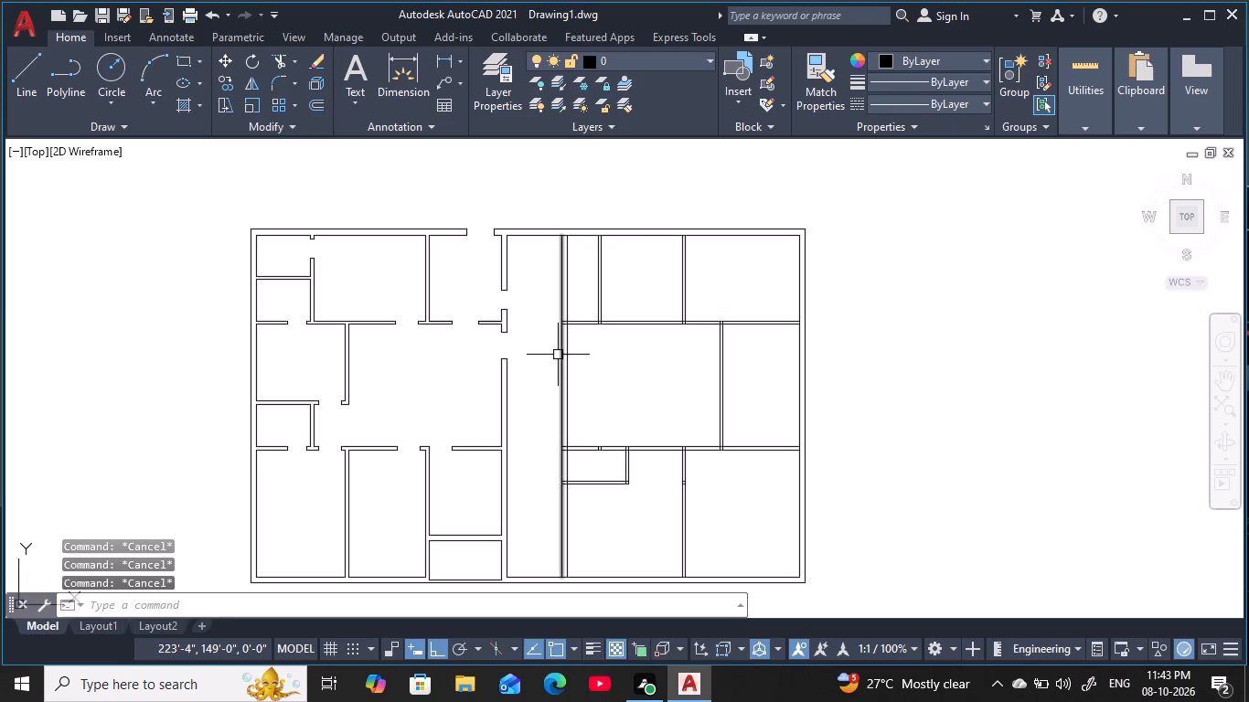
pyautogui.press('Escape')
pyautogui.write('O')
pyautogui.press('space')
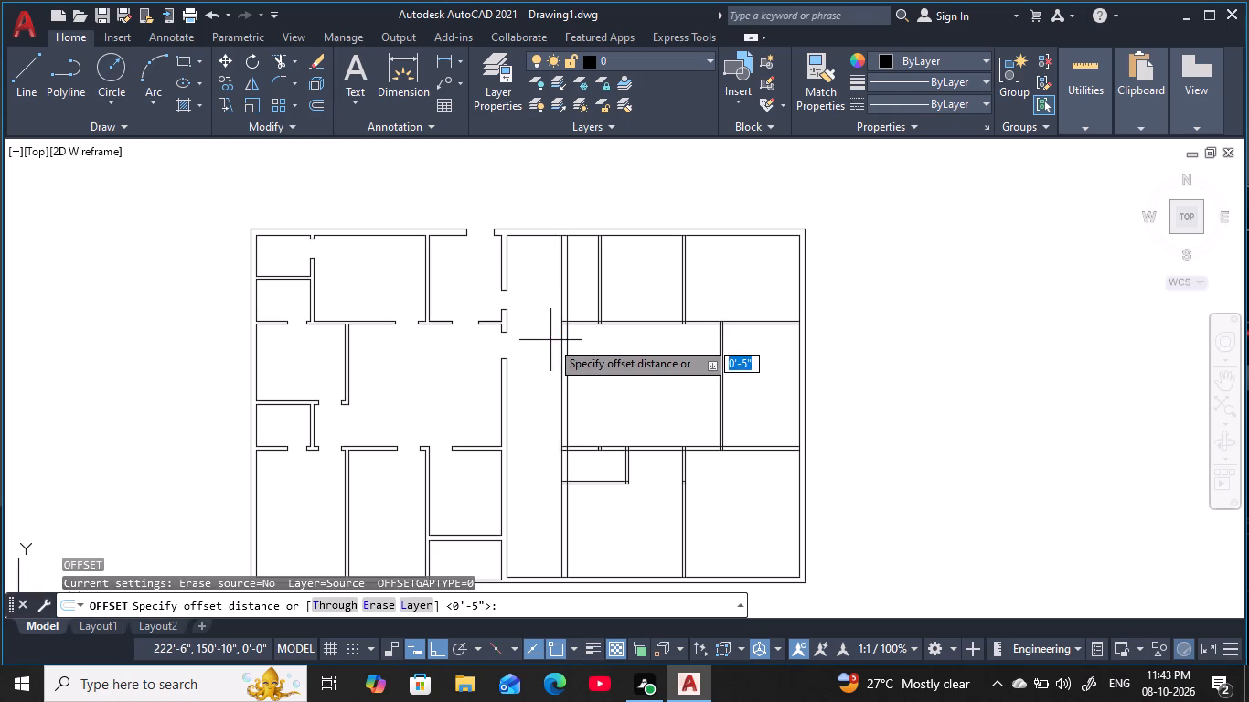
pyautogui.press('6')
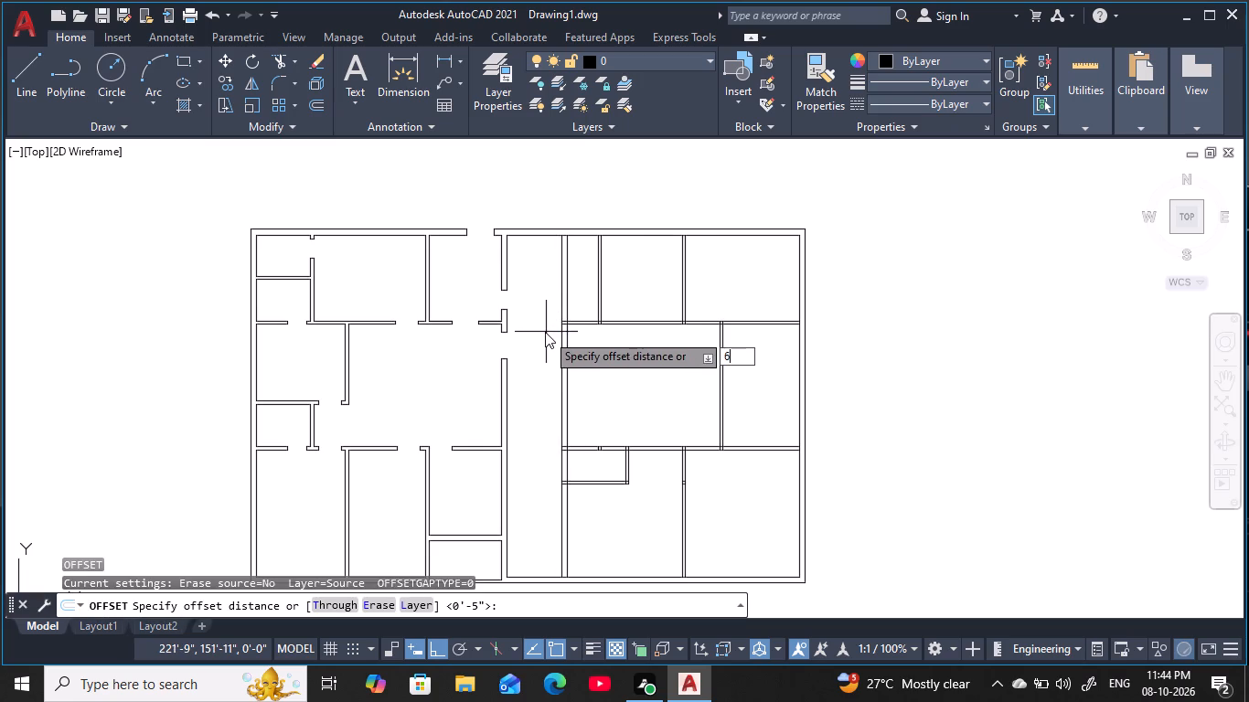
pyautogui.press("'")
pyautogui.write('3')
pyautogui.press('space')
pyautogui.click(582, 231)
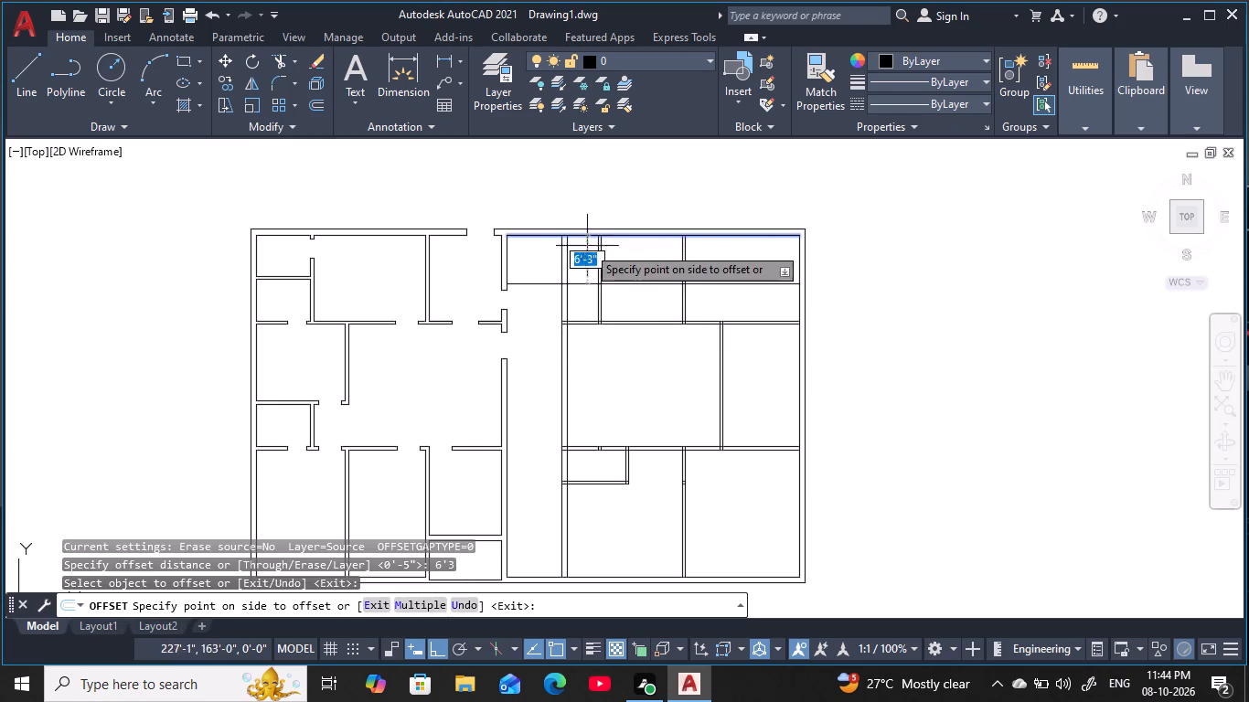
pyautogui.click(596, 392)
pyautogui.press('Escape')
pyautogui.press('Escape')
pyautogui.press('Escape')
pyautogui.press('Escape')
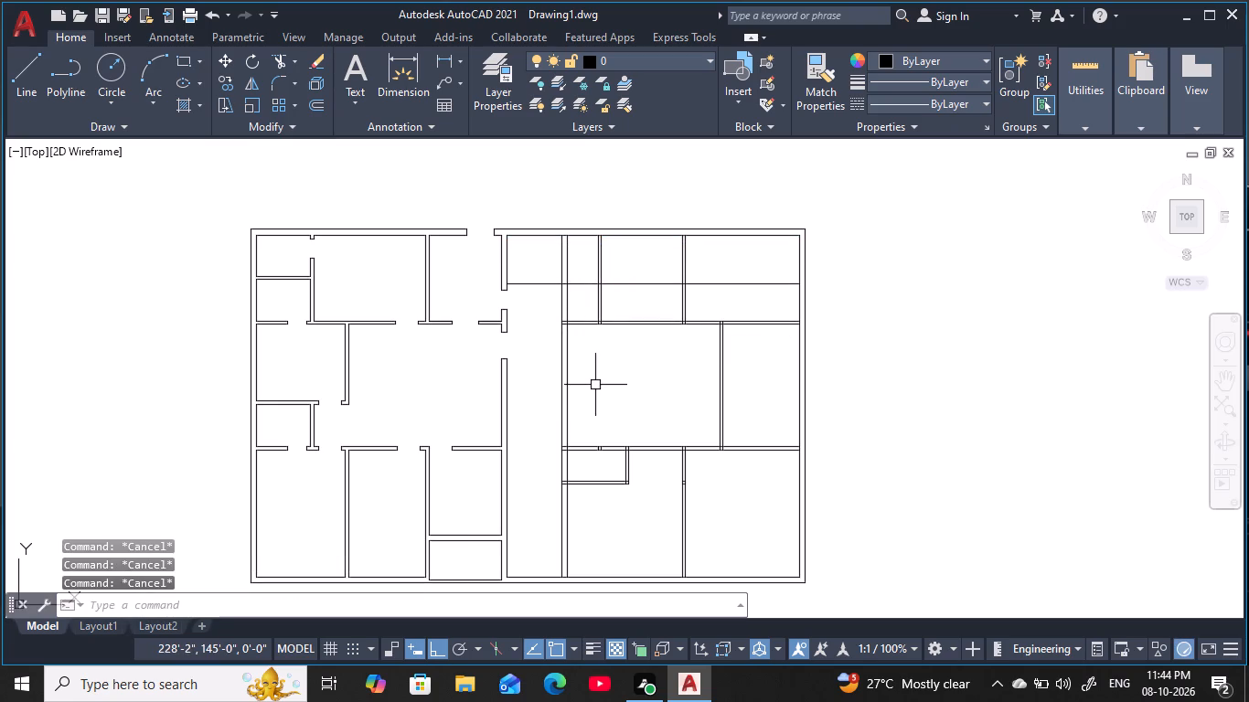
# Offset the new horizontal line 4.5" downward to give the partition its thickness.
pyautogui.write('O')
pyautogui.press('space')
pyautogui.press('4')
pyautogui.press('.')
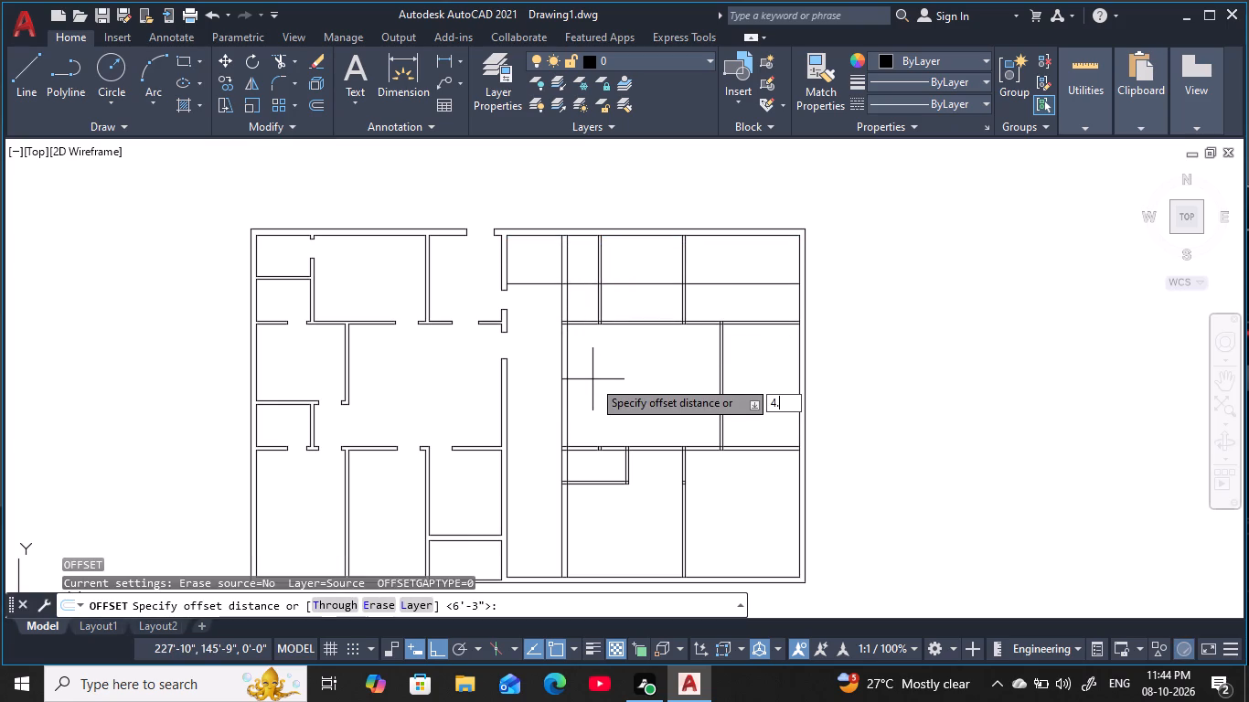
pyautogui.write('5')
pyautogui.press('space')
pyautogui.click(585, 281)
pyautogui.click(597, 397)
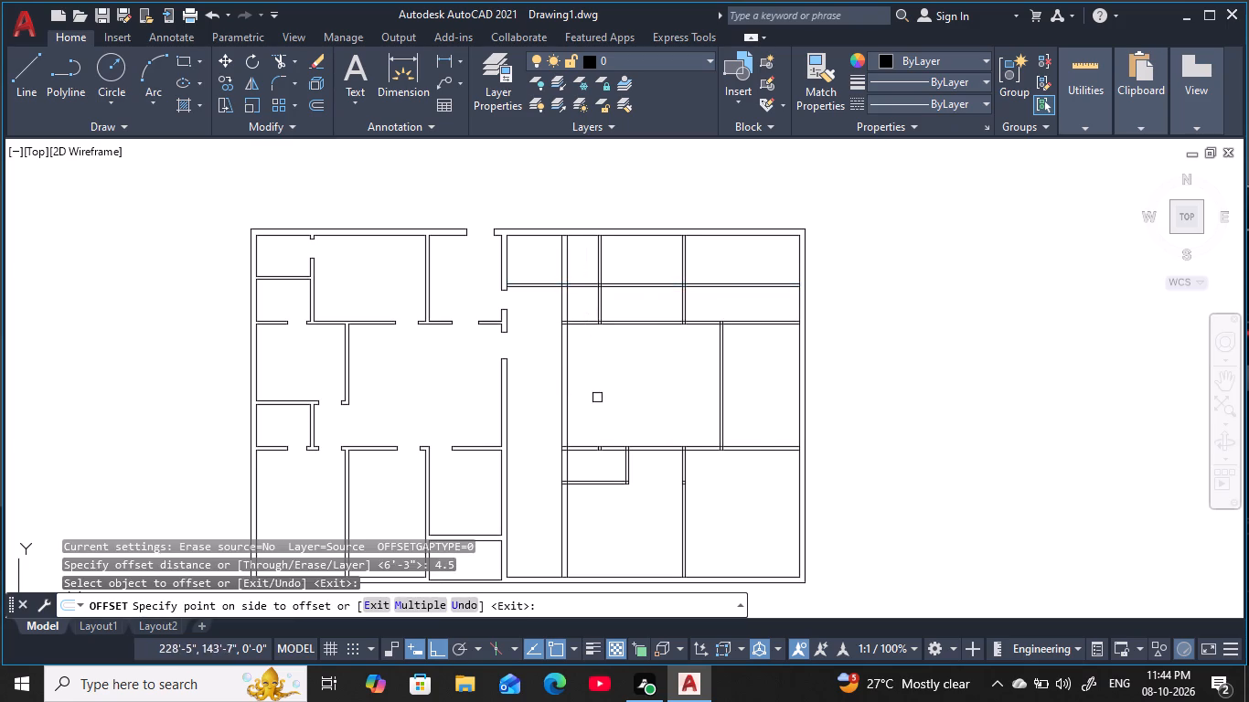
pyautogui.press('Escape')
pyautogui.press('Escape')
pyautogui.press('Escape')
pyautogui.press('Escape')
pyautogui.press('Escape')
pyautogui.scroll(1, 545, 296)
pyautogui.press('Escape')
pyautogui.press('Escape')
pyautogui.press('Escape')
pyautogui.press('Escape')
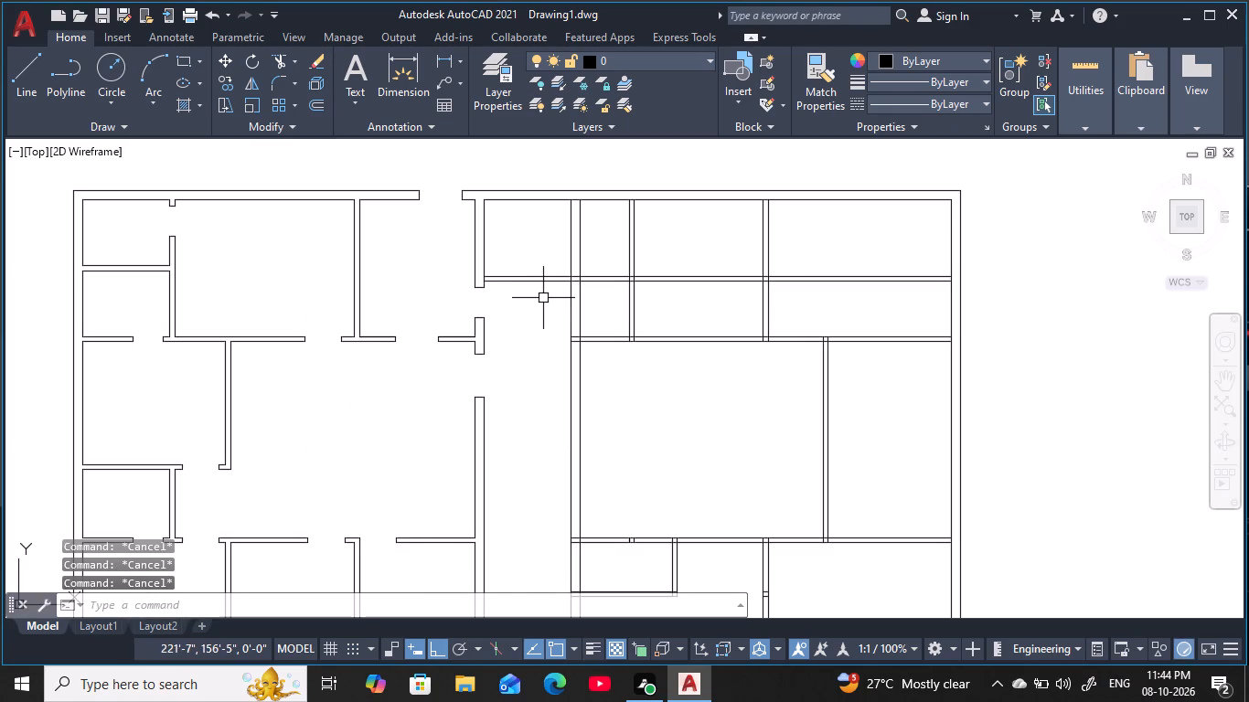
# Trim the new partition across the corridor and right-hand rooms, and the vertical partition below it, leaving a small room beside the corridor.
pyautogui.write('TR')
pyautogui.press('space')
pyautogui.click(536, 306)
pyautogui.click(531, 252)
pyautogui.click(675, 313)
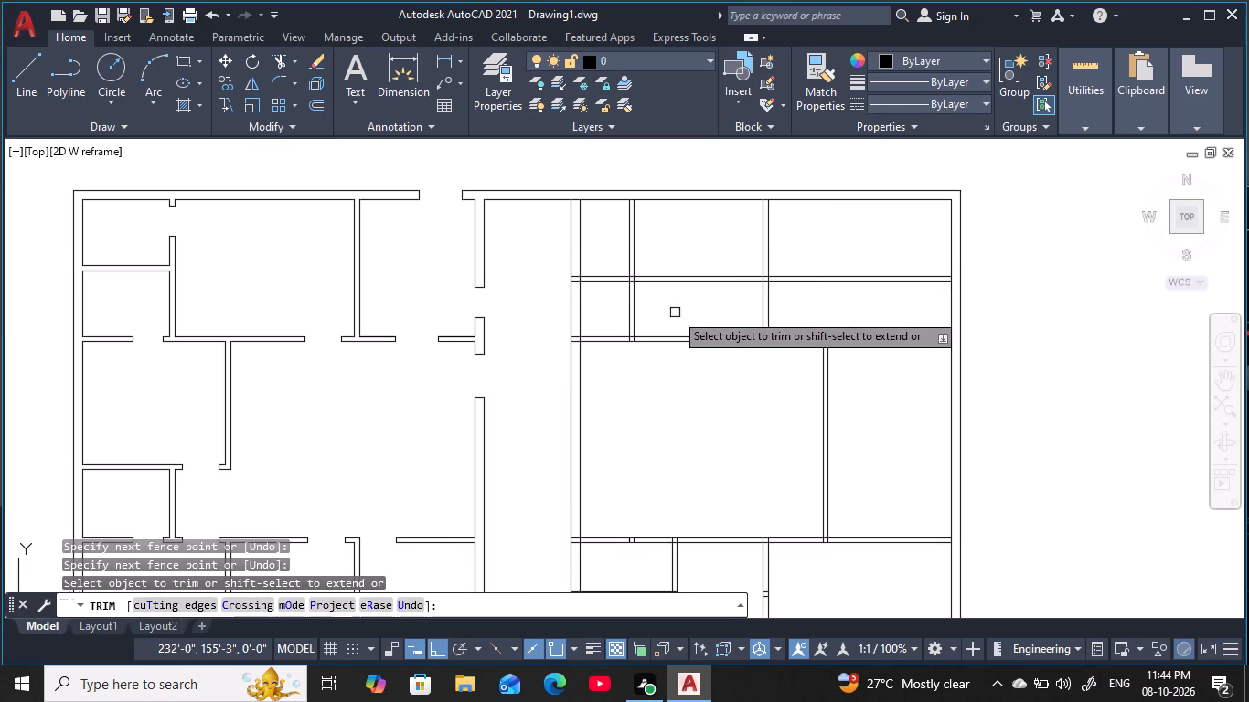
pyautogui.click(600, 303)
pyautogui.click(700, 310)
pyautogui.click(693, 270)
pyautogui.scroll(-1, 694, 279)
pyautogui.moveTo(694, 280); pyautogui.dragTo(685, 280, button='middle')
pyautogui.click(799, 281)
pyautogui.click(788, 264)
pyautogui.click(791, 299)
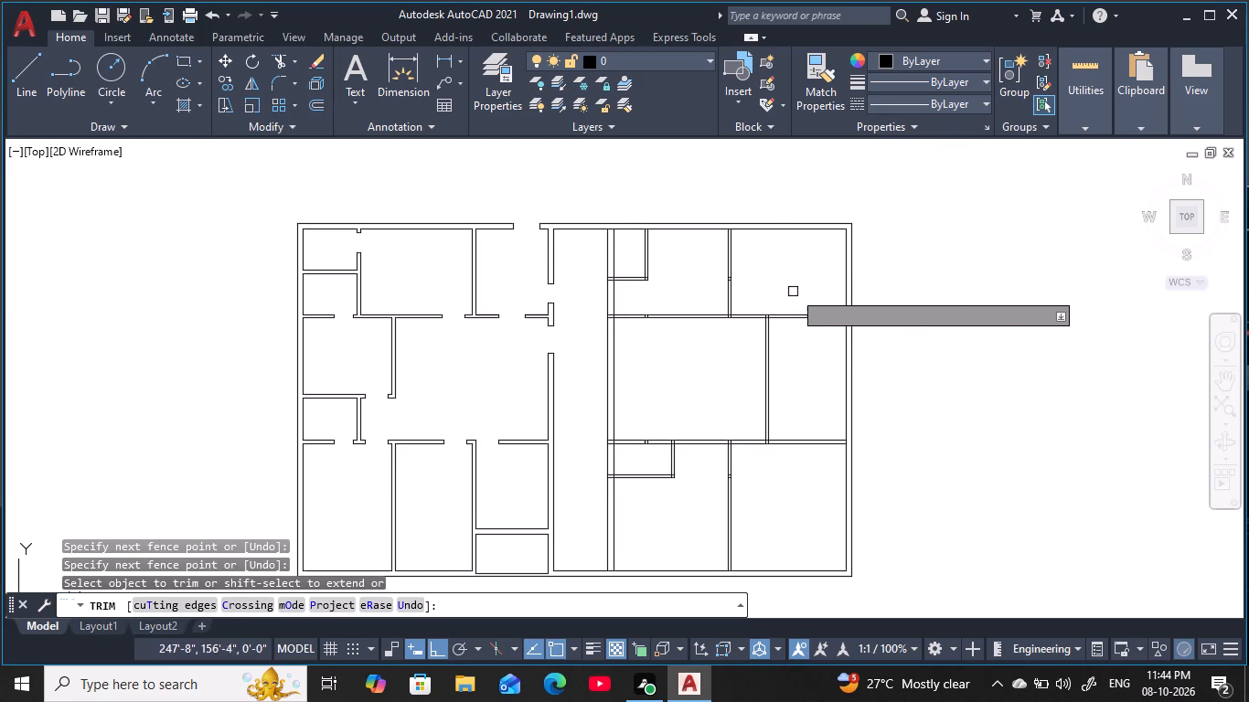
pyautogui.moveTo(796, 285); pyautogui.dragTo(758, 207, button='middle')
pyautogui.moveTo(768, 287); pyautogui.dragTo(784, 252, button='middle')
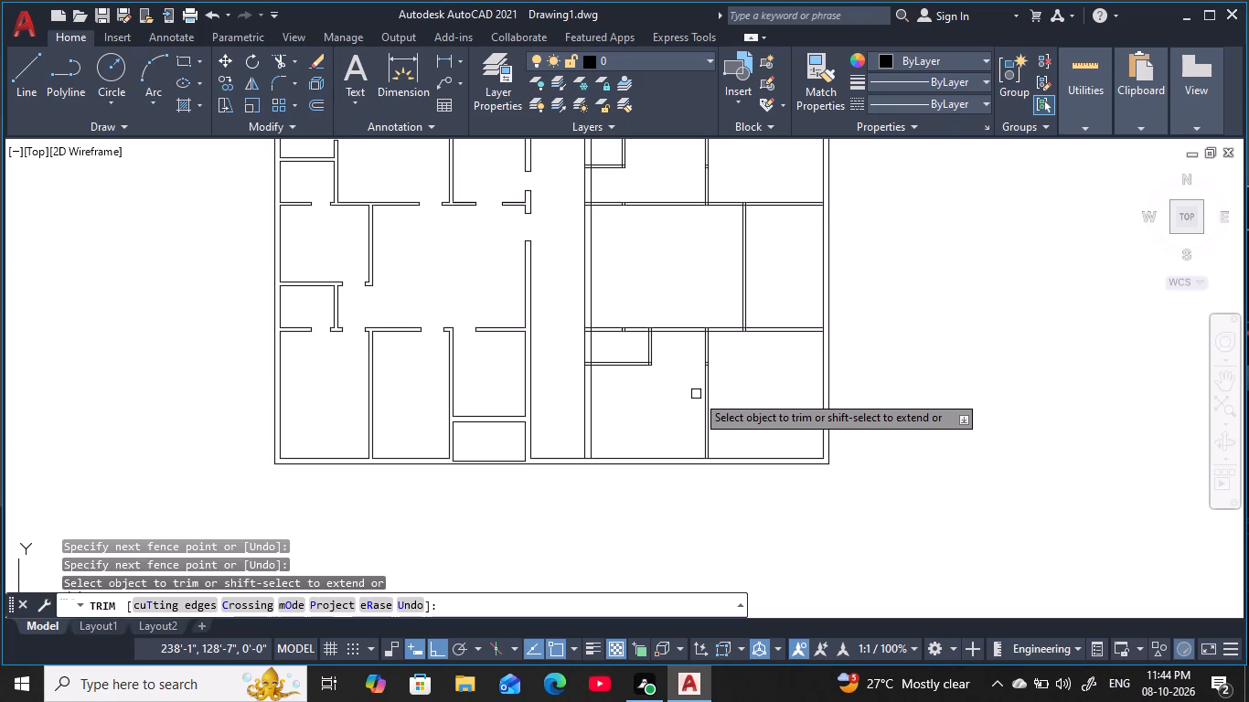
pyautogui.press('Escape')
pyautogui.press('Escape')
pyautogui.press('Escape')
pyautogui.press('Escape')
pyautogui.press('Escape')
pyautogui.press('Escape')
pyautogui.press('Escape')
pyautogui.press('Escape')
pyautogui.press('Escape')
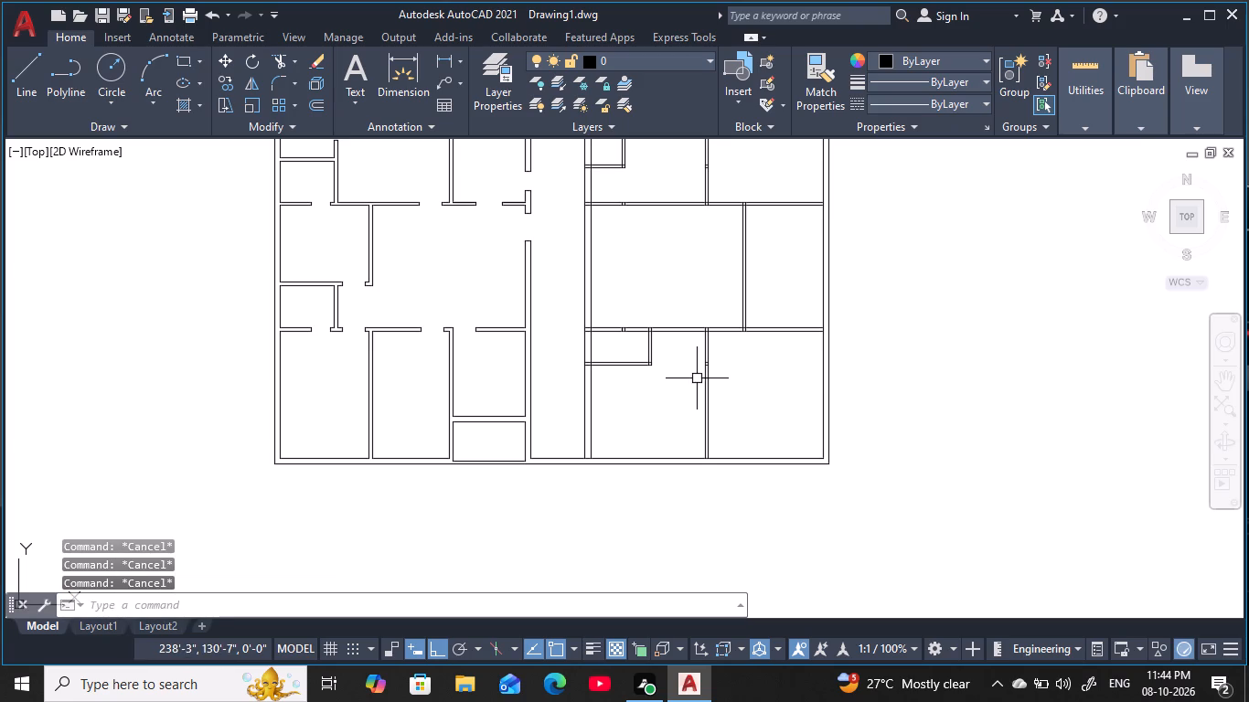
pyautogui.press('Escape')
pyautogui.press('Escape')
pyautogui.press('Escape')
pyautogui.press('Escape')
pyautogui.press('Escape')
pyautogui.press('Escape')
pyautogui.press('Escape')
pyautogui.press('Escape')
pyautogui.press('Escape')
pyautogui.press('Escape')
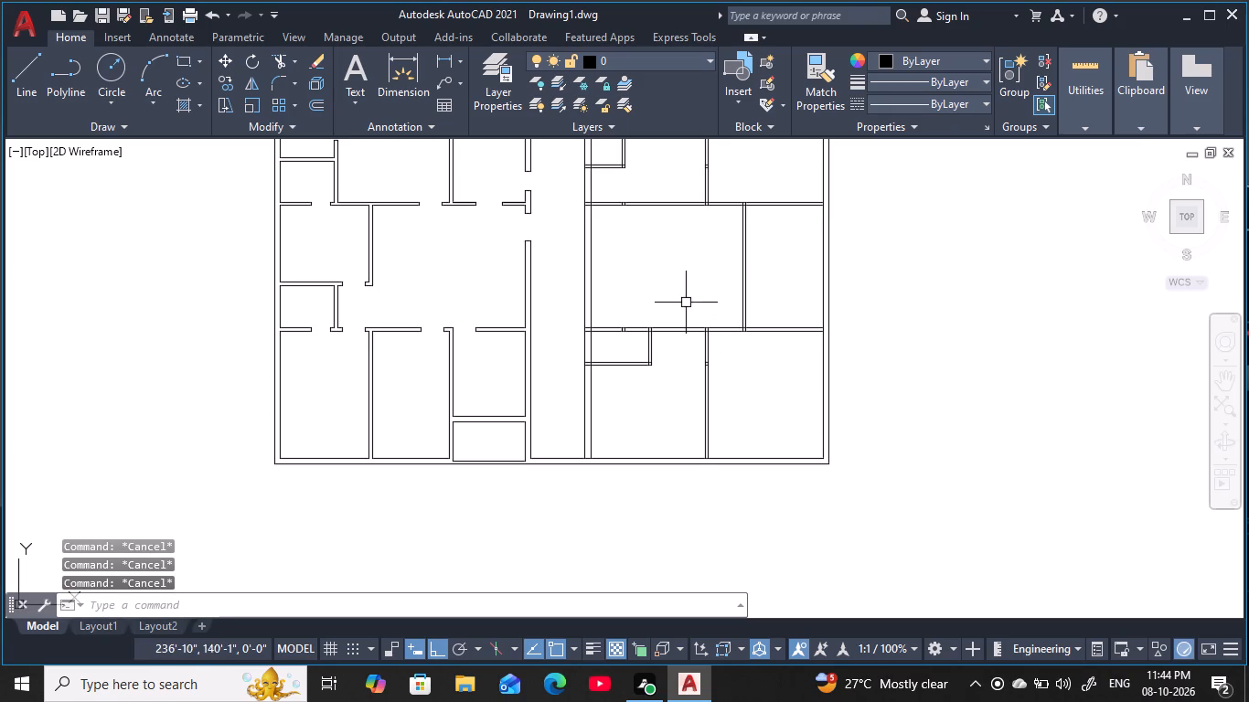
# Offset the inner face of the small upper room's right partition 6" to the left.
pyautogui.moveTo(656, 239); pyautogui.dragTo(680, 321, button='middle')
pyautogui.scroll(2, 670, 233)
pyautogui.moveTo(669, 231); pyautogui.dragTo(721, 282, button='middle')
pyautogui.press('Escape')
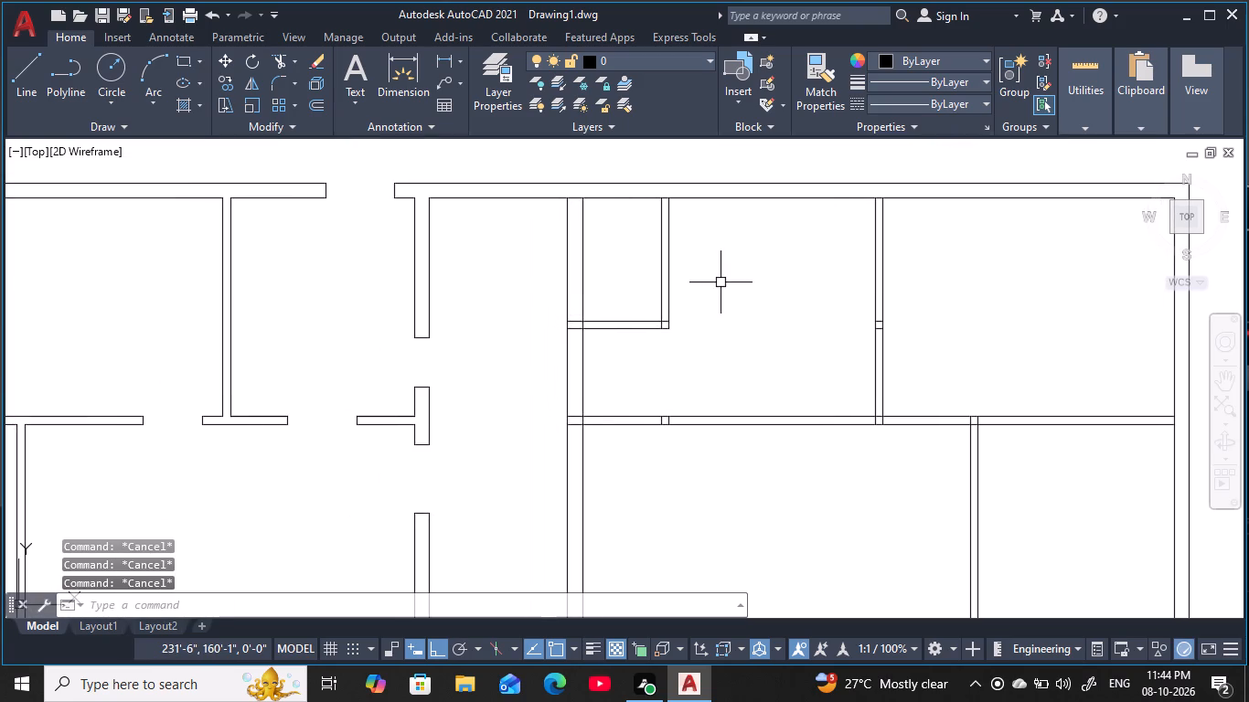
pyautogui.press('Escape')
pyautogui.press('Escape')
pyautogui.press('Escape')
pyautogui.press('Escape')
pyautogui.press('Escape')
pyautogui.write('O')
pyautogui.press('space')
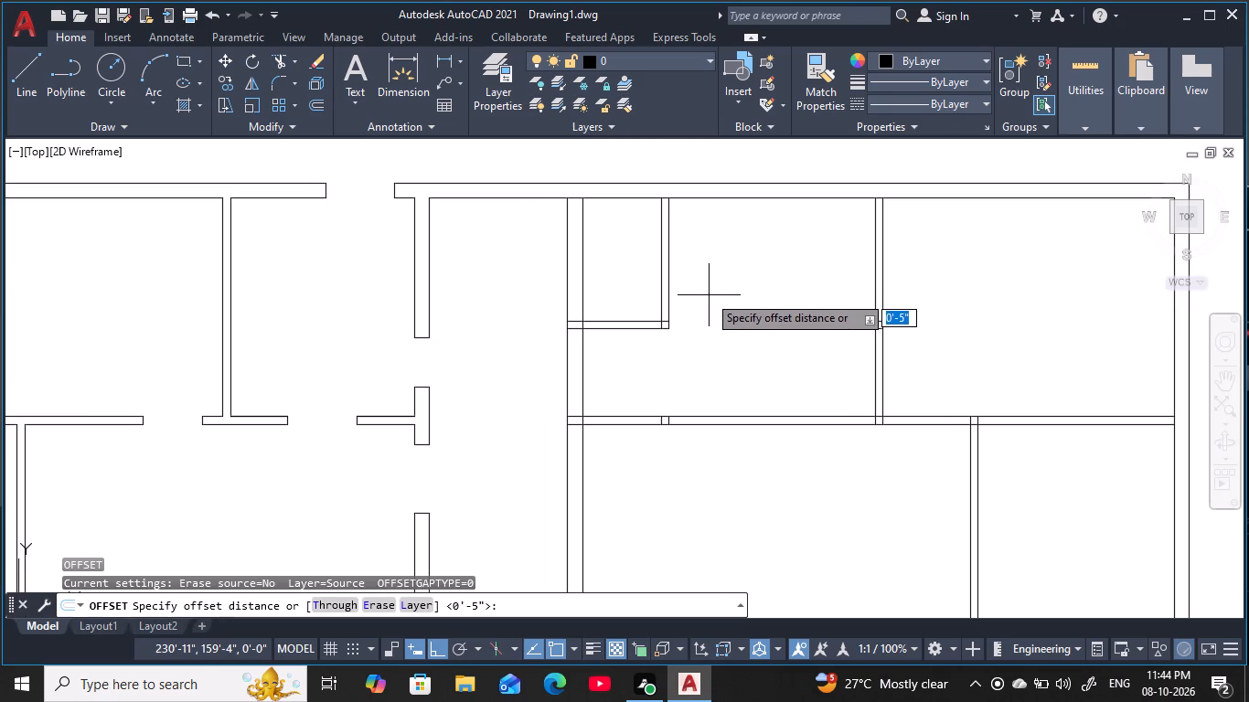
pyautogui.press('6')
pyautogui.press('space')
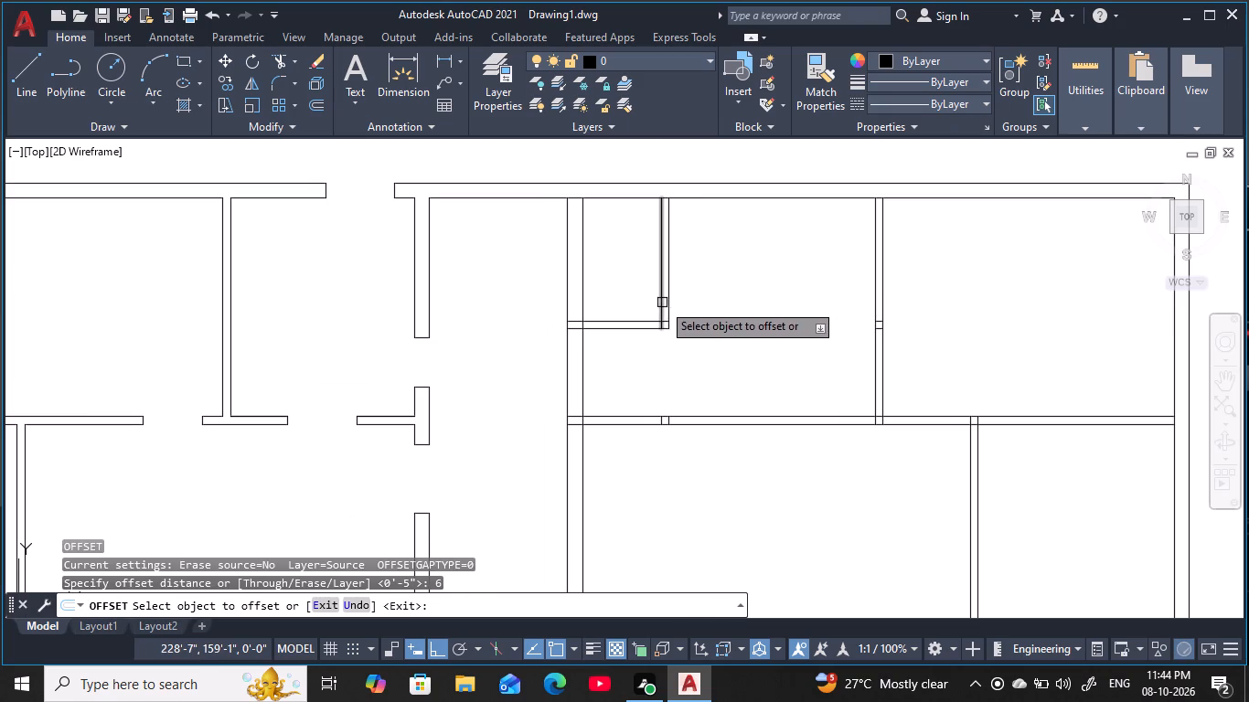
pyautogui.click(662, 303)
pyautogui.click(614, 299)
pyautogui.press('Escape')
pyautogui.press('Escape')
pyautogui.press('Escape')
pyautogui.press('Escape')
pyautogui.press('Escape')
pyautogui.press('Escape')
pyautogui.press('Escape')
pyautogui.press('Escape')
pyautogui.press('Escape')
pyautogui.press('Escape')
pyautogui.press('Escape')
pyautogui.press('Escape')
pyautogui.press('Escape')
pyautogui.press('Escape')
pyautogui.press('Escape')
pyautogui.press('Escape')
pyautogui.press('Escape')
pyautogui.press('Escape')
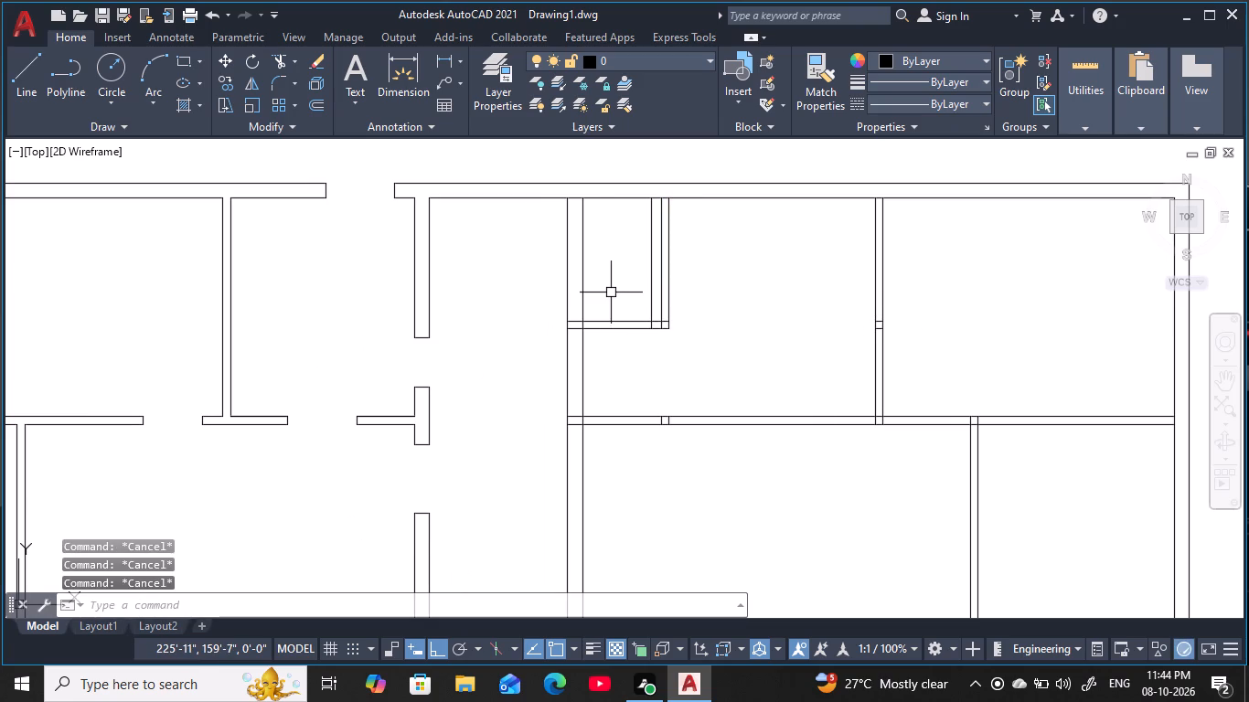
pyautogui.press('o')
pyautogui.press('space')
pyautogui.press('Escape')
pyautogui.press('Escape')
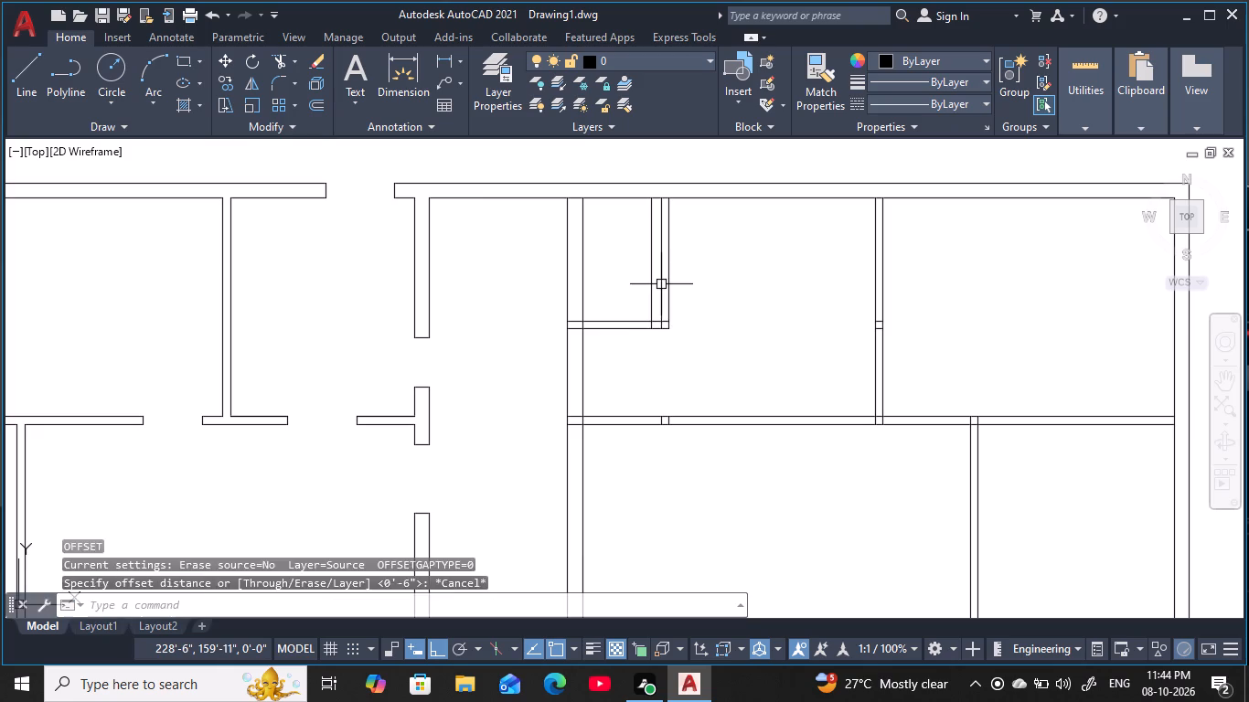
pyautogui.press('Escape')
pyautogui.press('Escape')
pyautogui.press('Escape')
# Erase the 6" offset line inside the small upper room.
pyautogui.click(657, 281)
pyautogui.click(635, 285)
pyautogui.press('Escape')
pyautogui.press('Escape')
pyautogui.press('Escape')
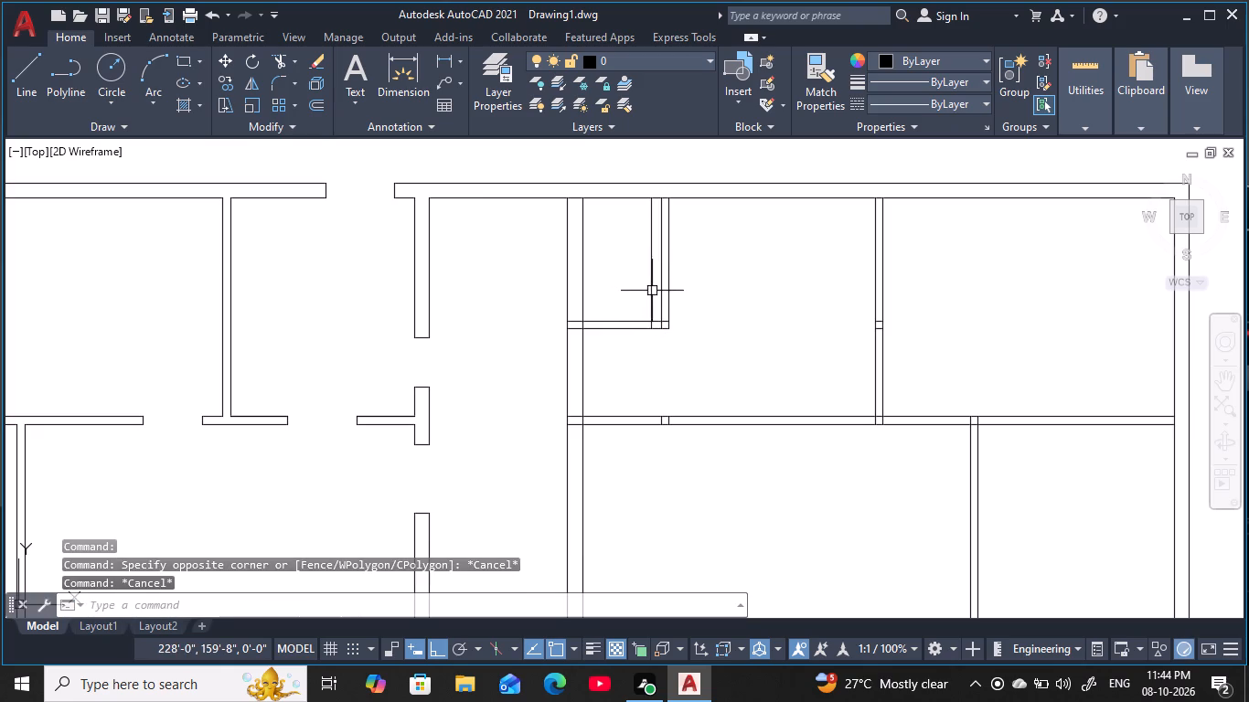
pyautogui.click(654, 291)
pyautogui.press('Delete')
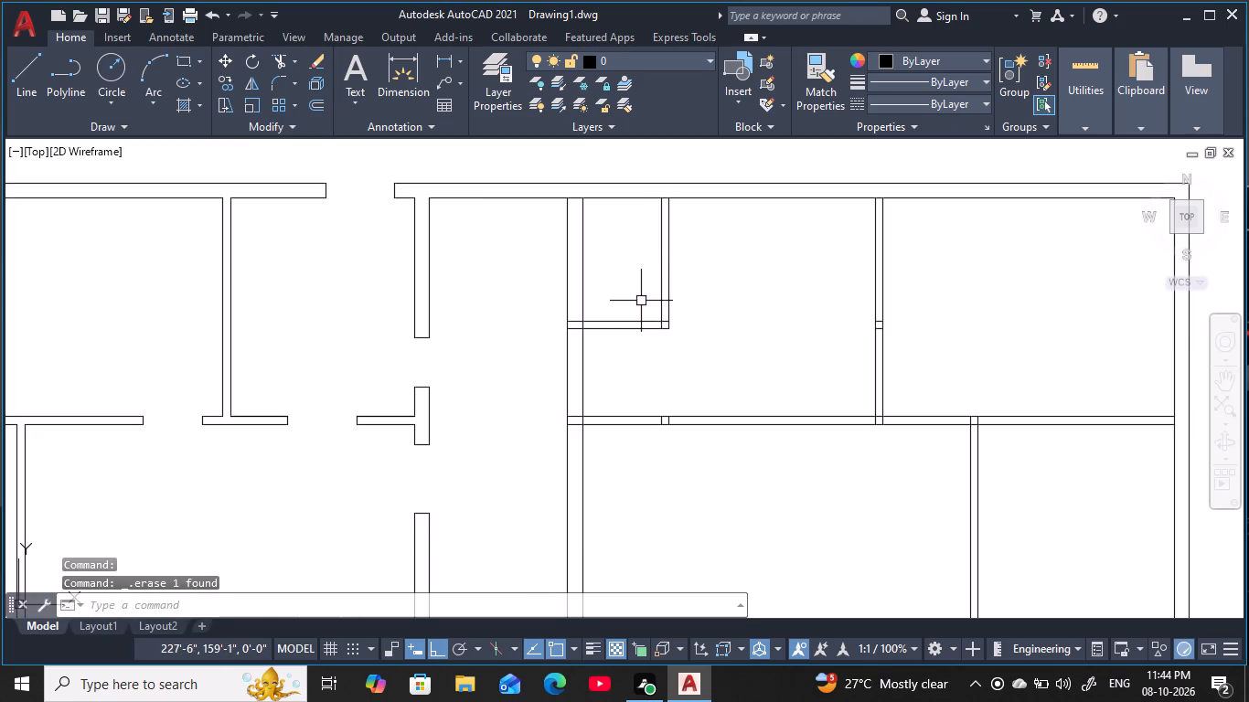
# Offset the inner face of the small upper room's right partition 4" to the left as a door jamb line.
pyautogui.press('Escape')
pyautogui.press('Escape')
pyautogui.press('Escape')
pyautogui.press('Escape')
pyautogui.press('Escape')
pyautogui.press('Escape')
pyautogui.press('Escape')
pyautogui.press('Escape')
pyautogui.press('Escape')
pyautogui.press('Escape')
pyautogui.press('Escape')
pyautogui.press('Escape')
pyautogui.press('o')
pyautogui.press('space')
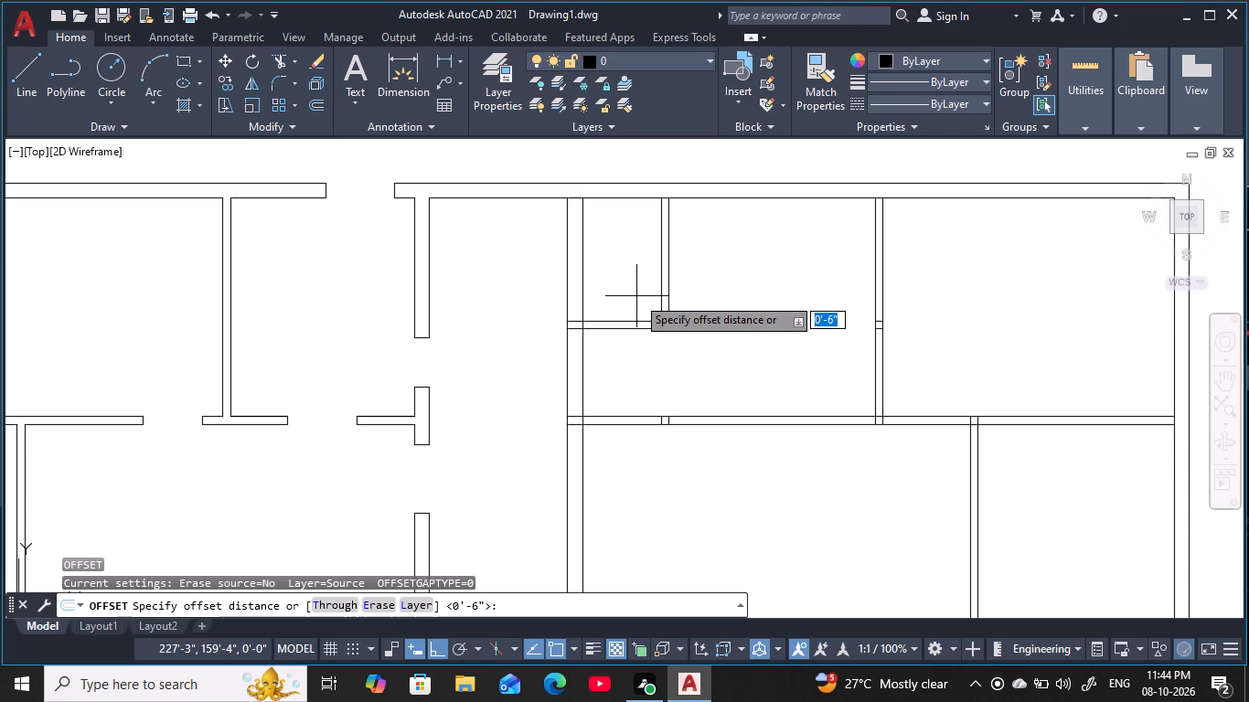
pyautogui.write('4')
pyautogui.press('space')
pyautogui.click(659, 309)
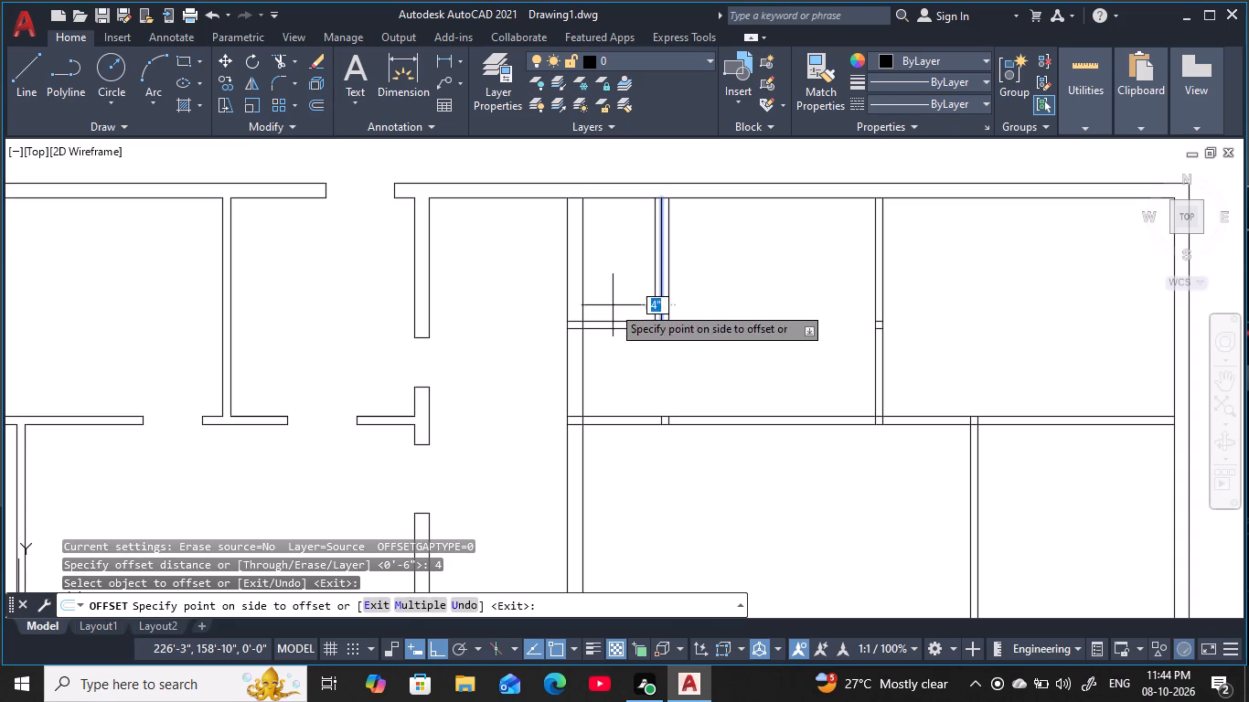
pyautogui.click(612, 305)
pyautogui.press('Escape')
pyautogui.press('Escape')
pyautogui.press('Escape')
pyautogui.press('Escape')
pyautogui.press('Escape')
# Offset the 4" jamb line 2'6" to the left to mark the door opening's other side.
pyautogui.press('o')
pyautogui.press('space')
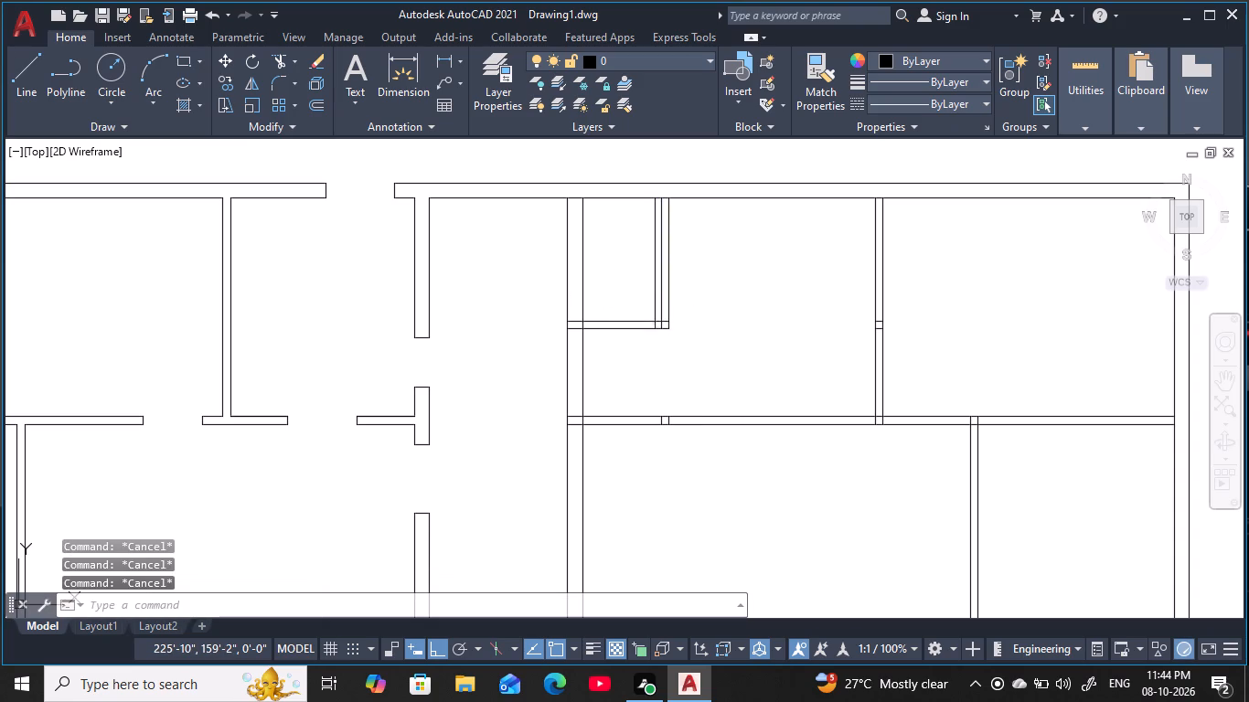
pyautogui.press('2')
pyautogui.press("'")
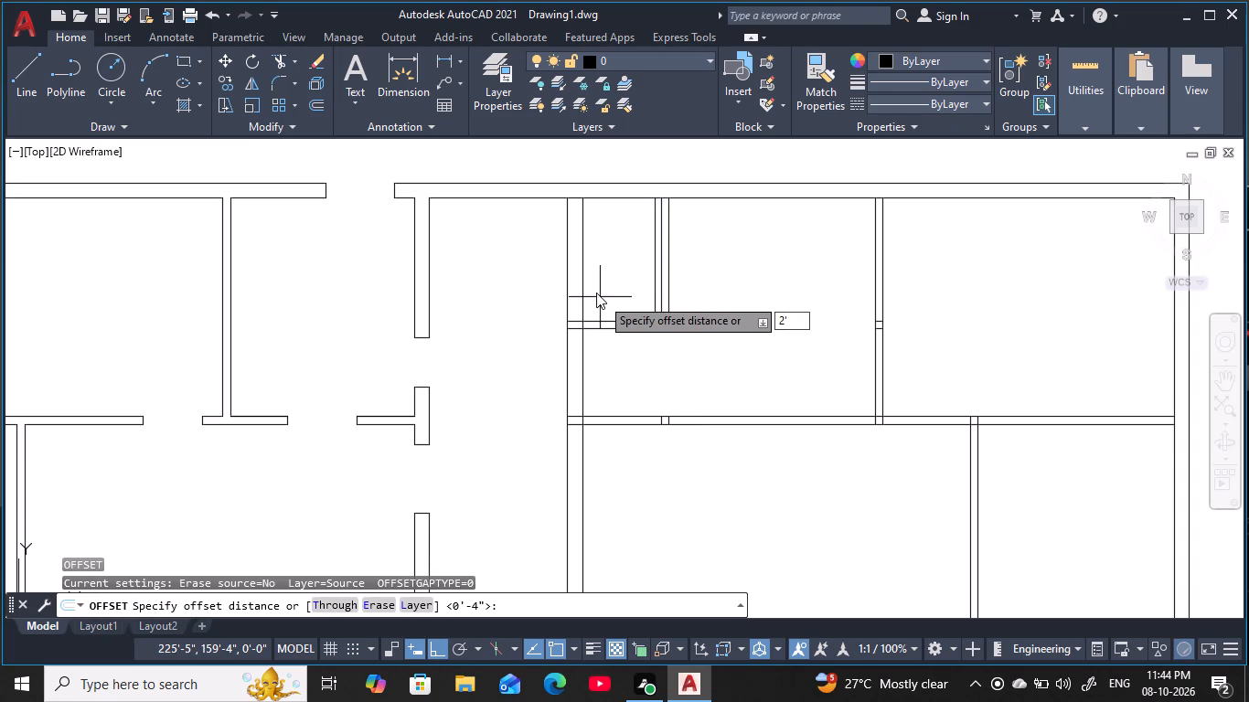
pyautogui.write('6')
pyautogui.press('space')
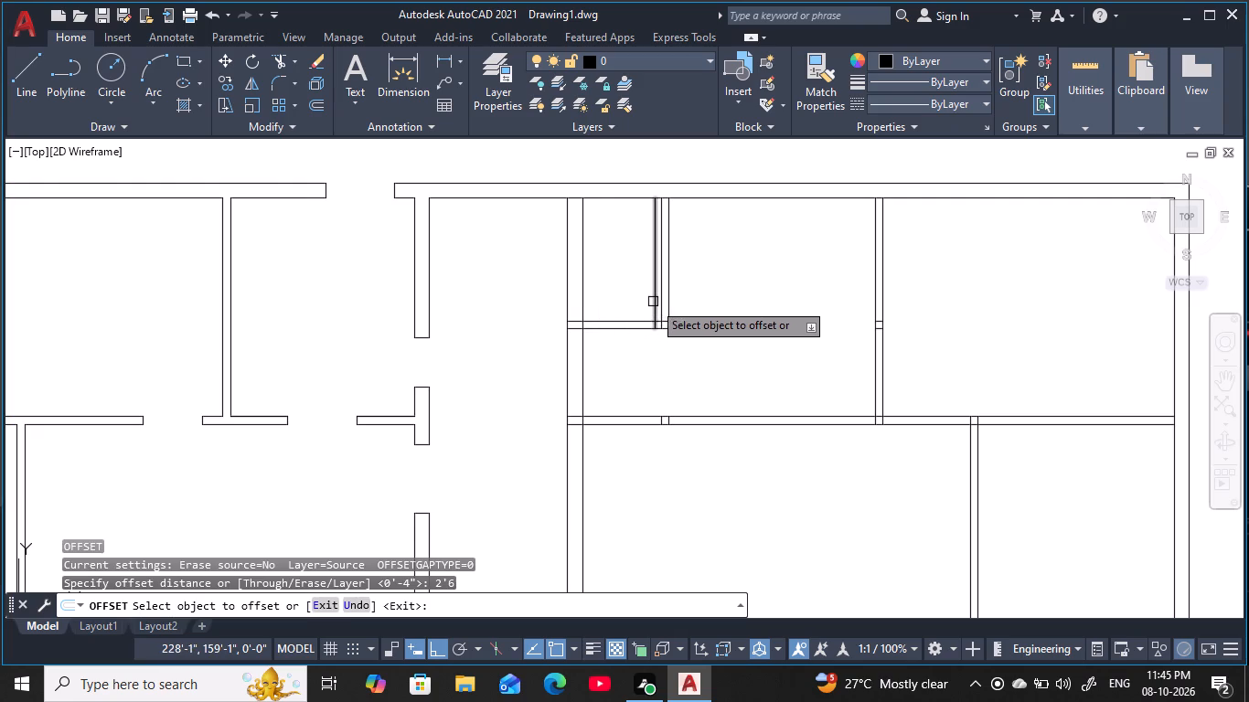
pyautogui.click(653, 302)
pyautogui.click(602, 307)
pyautogui.press('Escape')
pyautogui.press('Escape')
pyautogui.press('Escape')
pyautogui.press('Escape')
pyautogui.press('Escape')
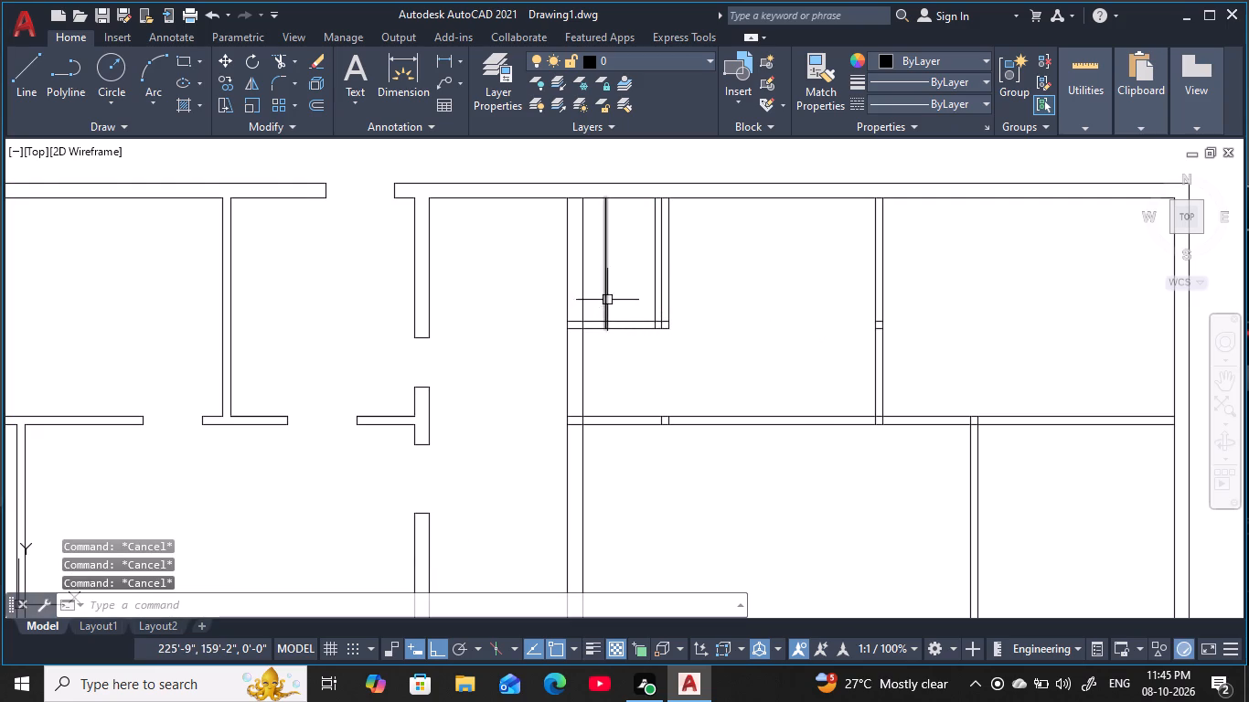
# Trim the jamb lines inside the small upper room and the partition between them to cut the 2'6" door opening.
pyautogui.press('Escape')
pyautogui.write('TR')
pyautogui.press('space')
pyautogui.click(611, 299)
pyautogui.click(596, 303)
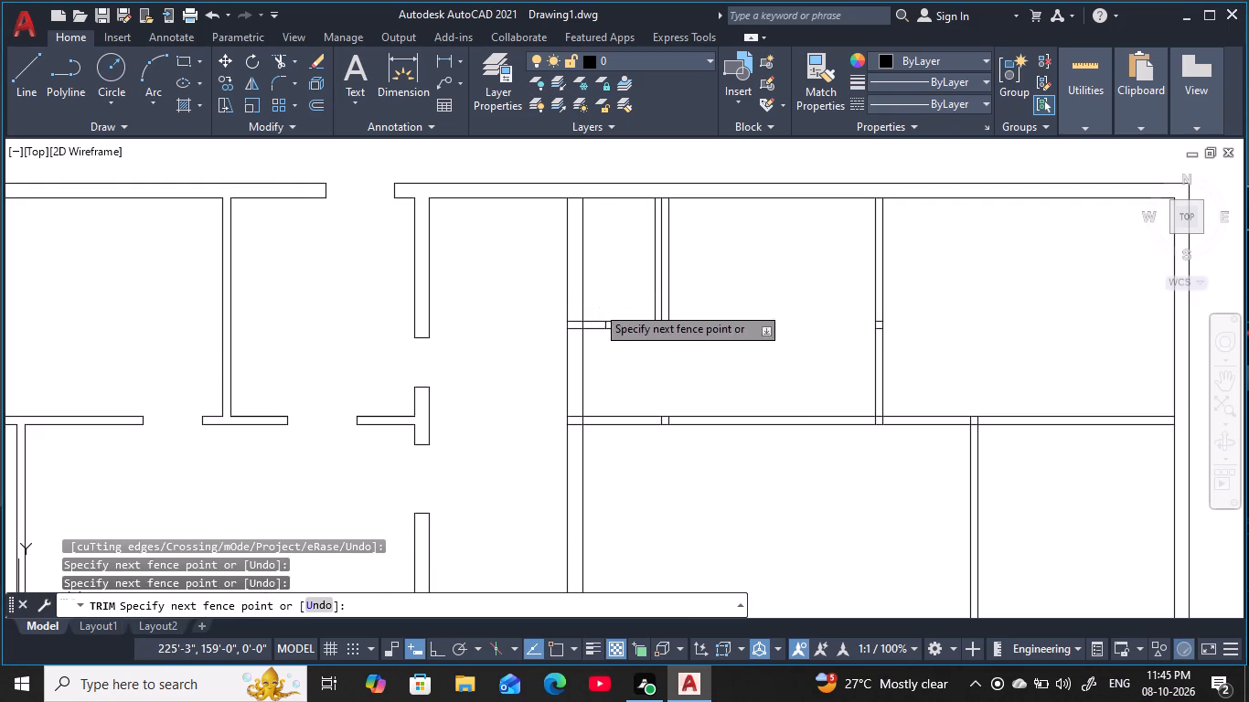
pyautogui.click(654, 307)
pyautogui.click(634, 309)
pyautogui.click(641, 346)
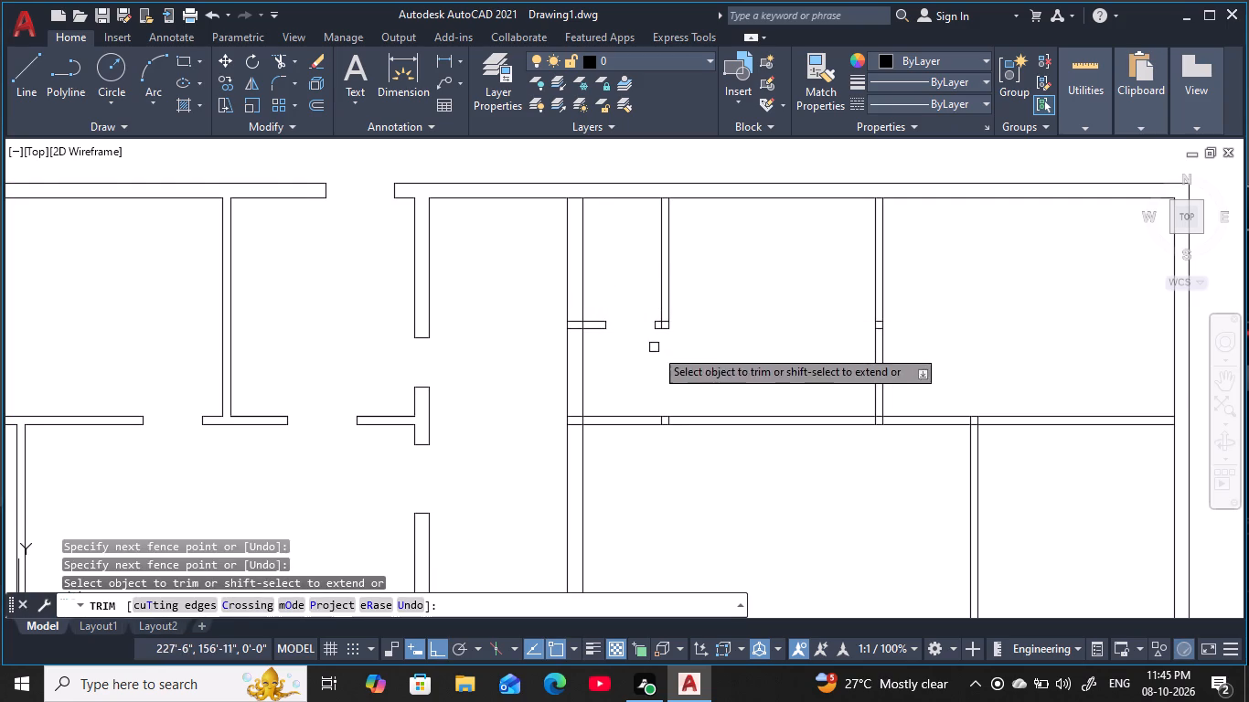
# Offset the left face of the partition between the two larger upper right-side rooms 9" to the left as a door jamb line.
pyautogui.moveTo(685, 360); pyautogui.dragTo(693, 326, button='middle')
pyautogui.moveTo(711, 355); pyautogui.dragTo(684, 296, button='middle')
pyautogui.press('Escape')
pyautogui.press('Escape')
pyautogui.press('Escape')
pyautogui.press('Escape')
pyautogui.press('Escape')
pyautogui.press('Escape')
pyautogui.press('Escape')
pyautogui.press('Escape')
pyautogui.press('Escape')
pyautogui.press('Escape')
pyautogui.press('Escape')
pyautogui.press('Escape')
pyautogui.press('Escape')
pyautogui.press('Escape')
pyautogui.press('Escape')
pyautogui.press('Escape')
pyautogui.press('Escape')
pyautogui.press('Escape')
pyautogui.press('Escape')
pyautogui.press('Escape')
pyautogui.scroll(1, 681, 297)
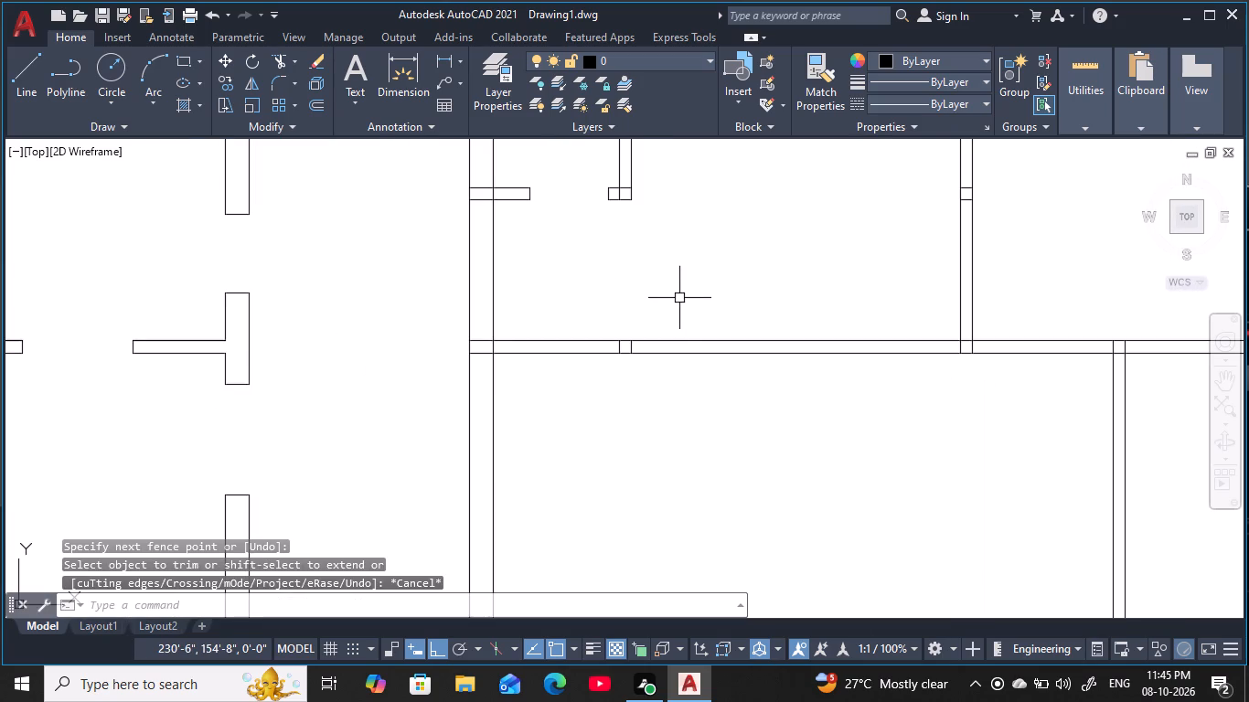
pyautogui.write('O')
pyautogui.press('space')
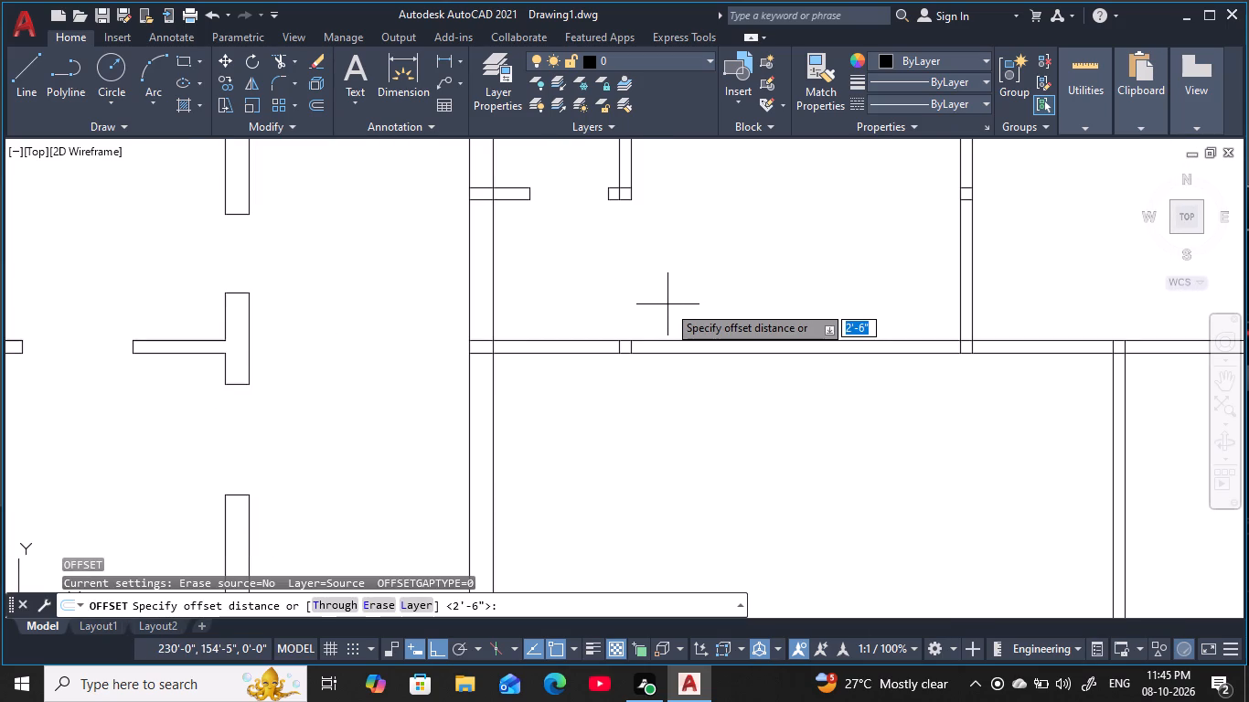
pyautogui.write('9')
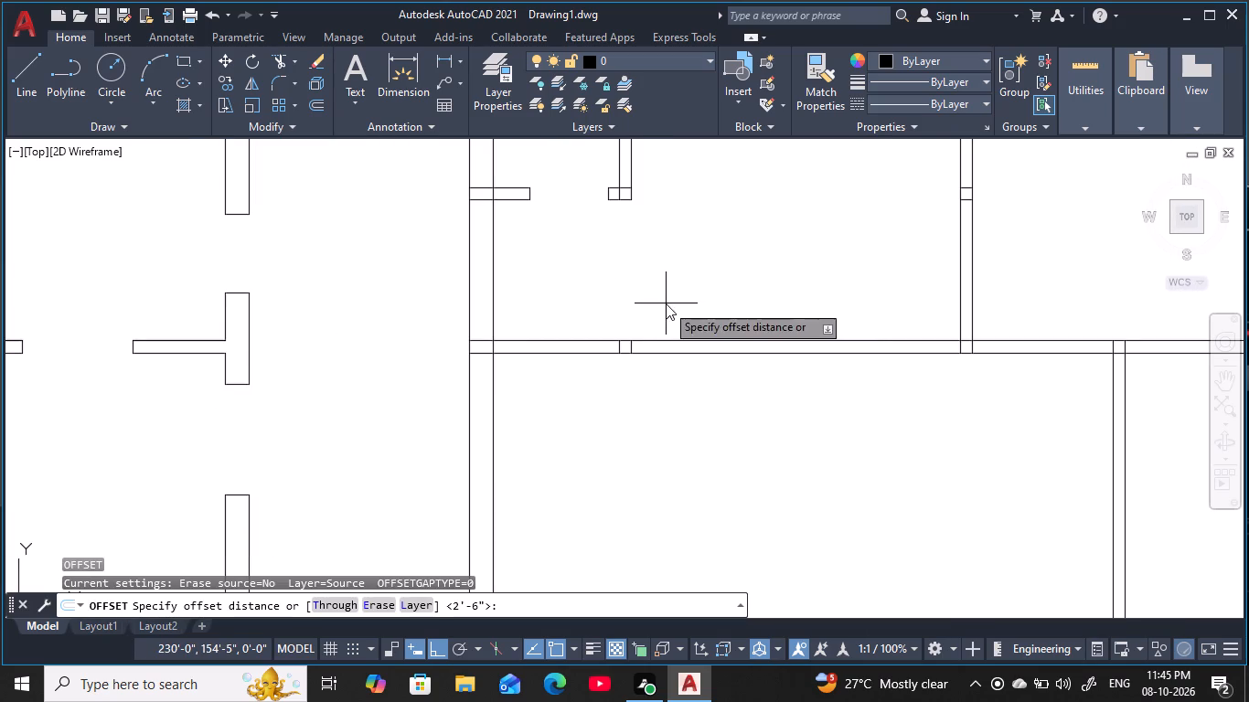
pyautogui.press('space')
pyautogui.click(960, 316)
pyautogui.click(759, 328)
pyautogui.press('Escape')
pyautogui.press('Escape')
pyautogui.press('Escape')
pyautogui.press('Escape')
pyautogui.press('Escape')
pyautogui.press('Escape')
pyautogui.press('Escape')
pyautogui.press('Escape')
pyautogui.press('Escape')
pyautogui.press('Escape')
pyautogui.press('Escape')
pyautogui.press('Escape')
pyautogui.press('Escape')
pyautogui.press('Escape')
pyautogui.press('Escape')
pyautogui.press('Escape')
pyautogui.press('Escape')
pyautogui.press('Escape')
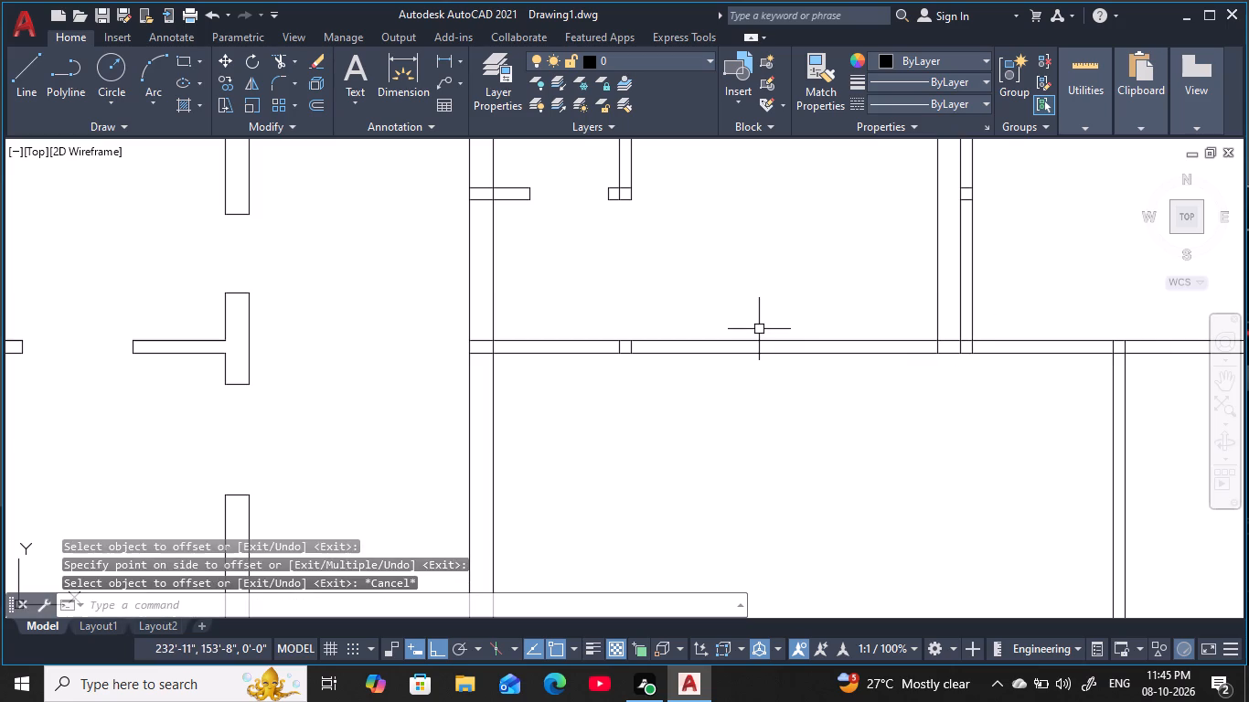
# Offset the 9" jamb line 3' to the left to mark the door opening's other side.
pyautogui.press('o')
pyautogui.press('space')
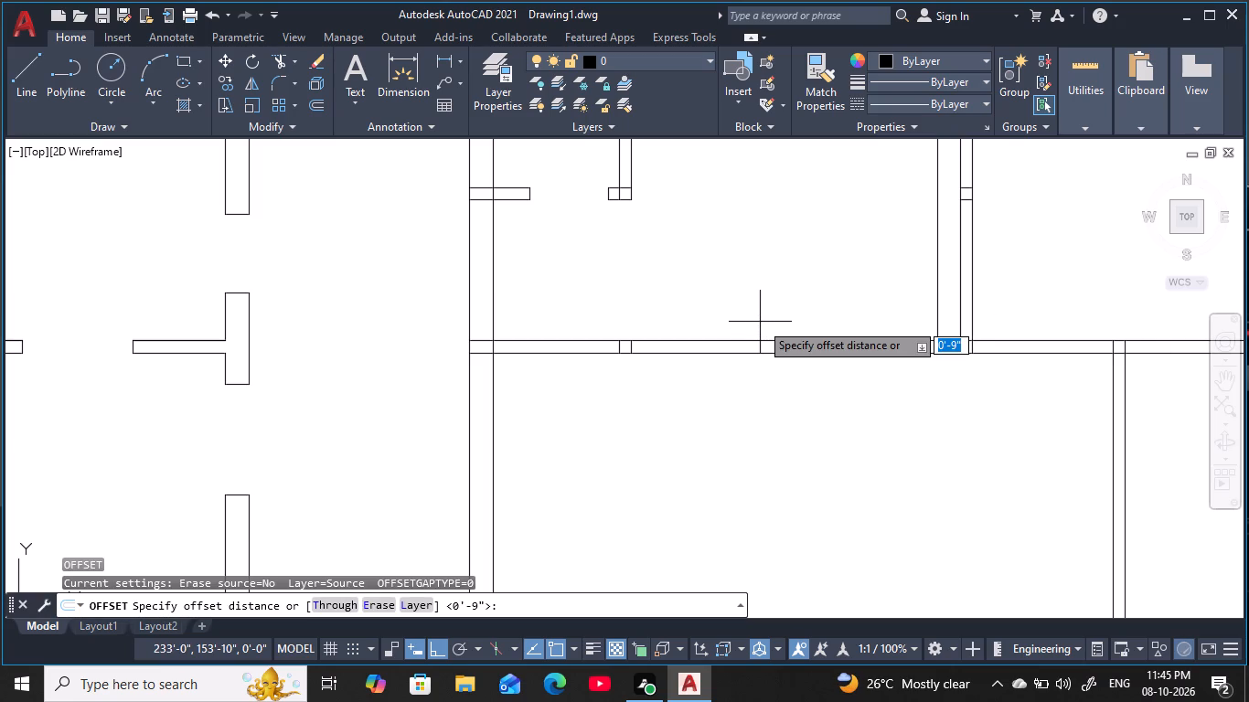
pyautogui.press('3')
pyautogui.press("'")
pyautogui.press('space')
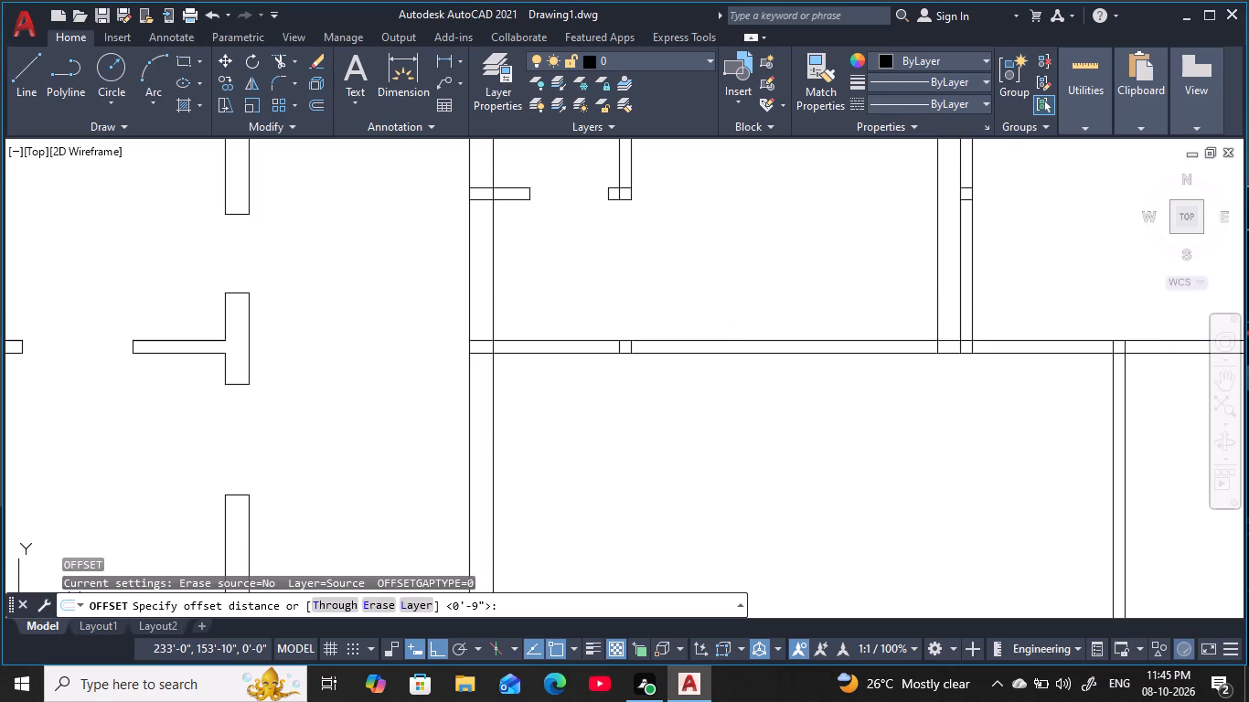
pyautogui.click(941, 308)
pyautogui.click(706, 313)
pyautogui.press('Escape')
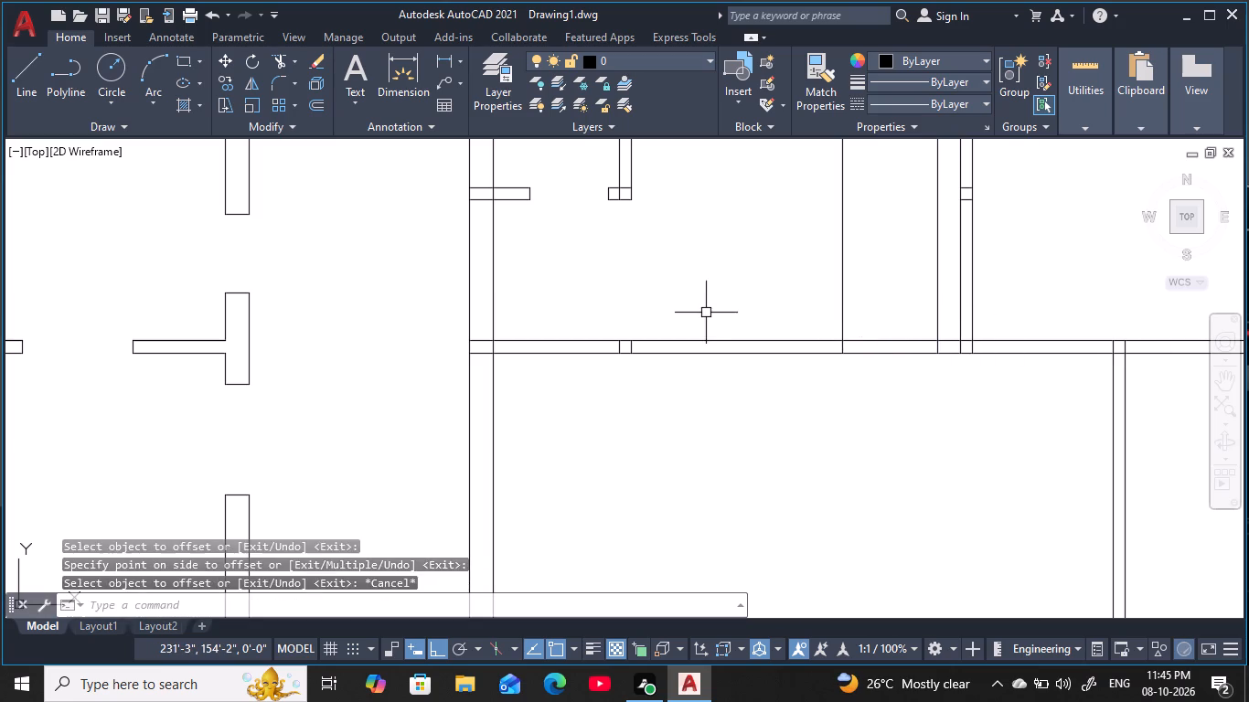
pyautogui.press('Escape')
pyautogui.press('Escape')
pyautogui.press('Escape')
pyautogui.press('Escape')
pyautogui.press('Escape')
pyautogui.press('Escape')
# Trim both jamb lines and the horizontal partition between them to cut the 3' door opening below the upper middle room.
pyautogui.write('TR')
pyautogui.press('space')
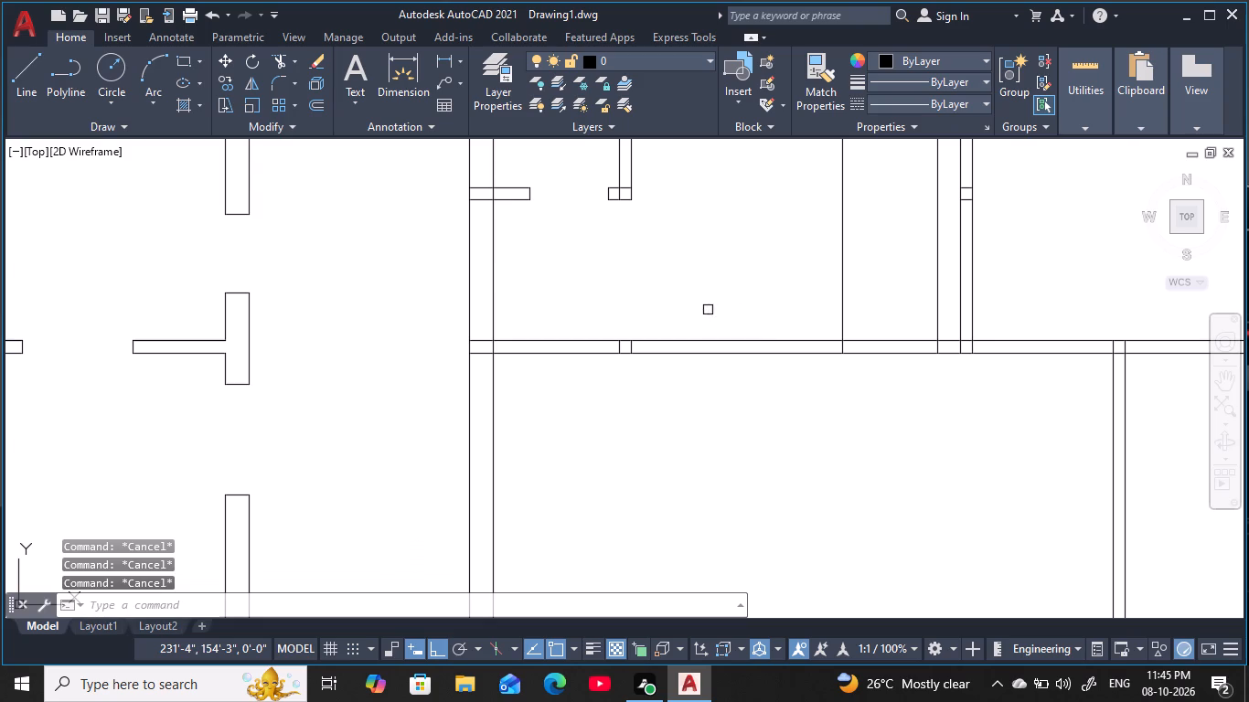
pyautogui.click(881, 323)
pyautogui.click(786, 317)
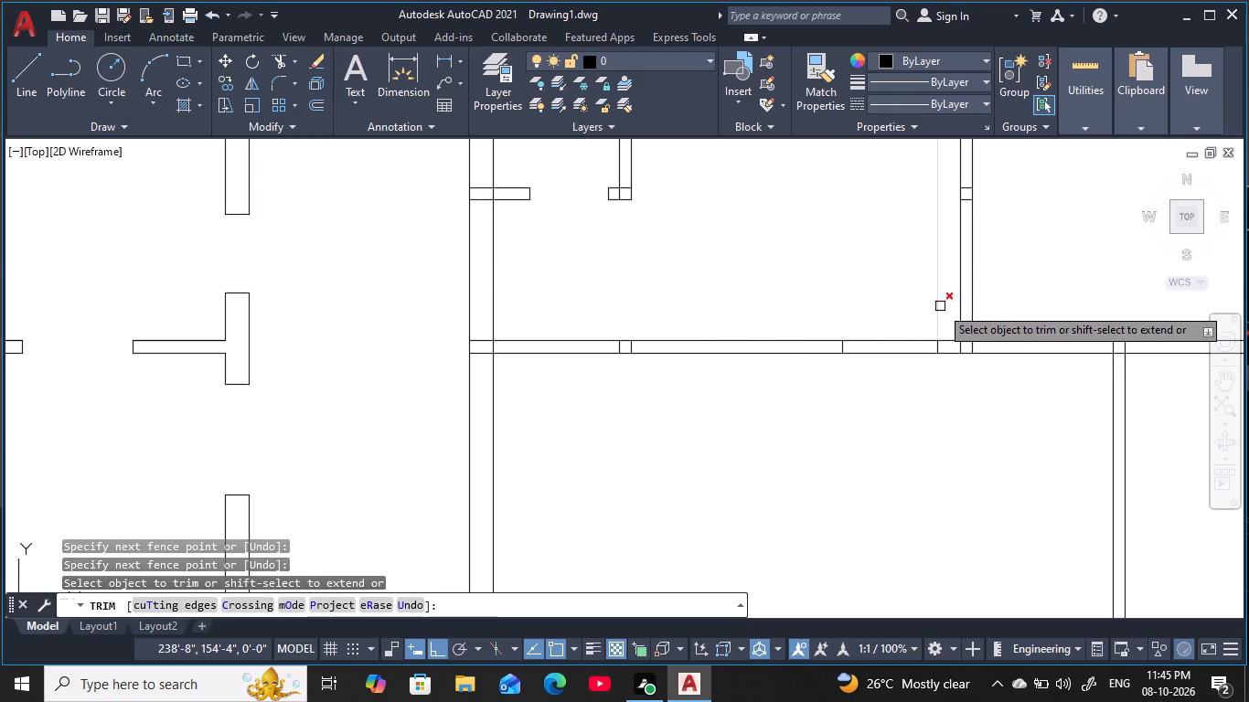
pyautogui.click(940, 306)
pyautogui.click(905, 309)
pyautogui.click(889, 400)
pyautogui.scroll(-2, 891, 400)
pyautogui.moveTo(891, 408); pyautogui.dragTo(742, 356, button='middle')
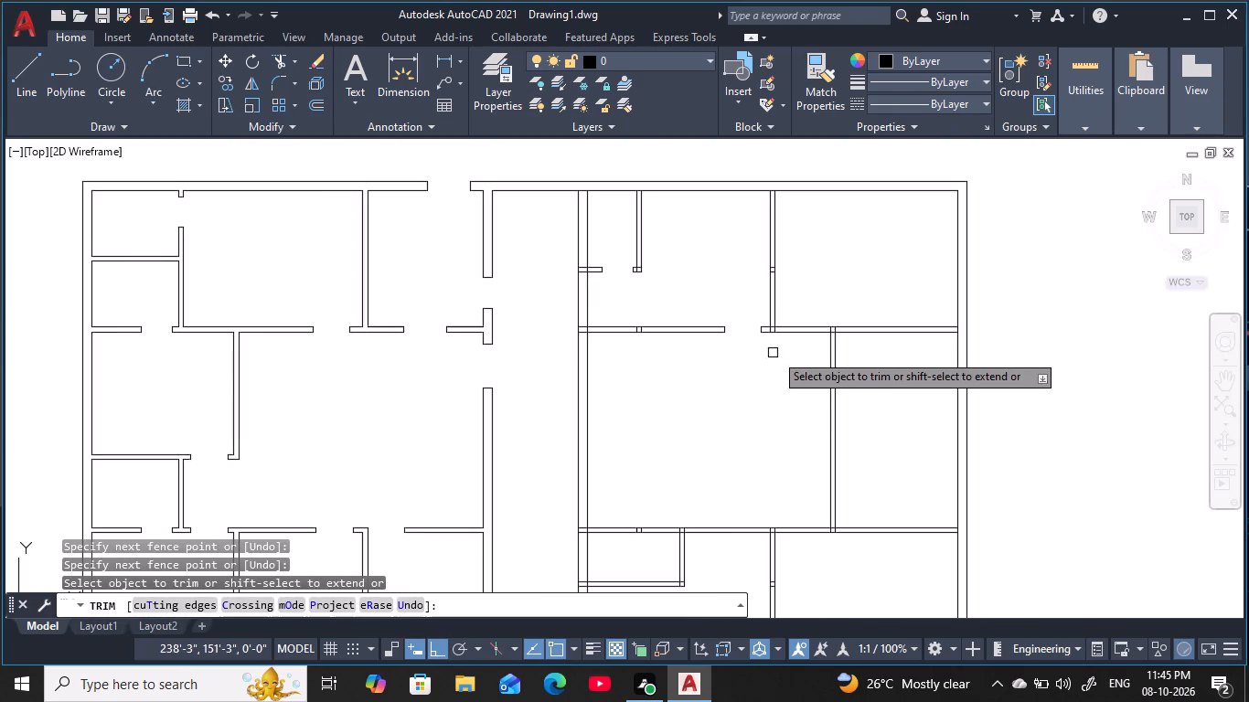
pyautogui.scroll(3, 793, 352)
pyautogui.moveTo(791, 352); pyautogui.dragTo(794, 386, button='middle')
pyautogui.press('Escape')
pyautogui.press('Escape')
pyautogui.press('Escape')
pyautogui.press('Escape')
pyautogui.press('Escape')
pyautogui.press('Escape')
pyautogui.press('Escape')
pyautogui.press('Escape')
pyautogui.press('Escape')
pyautogui.press('Escape')
pyautogui.press('Escape')
pyautogui.press('Escape')
pyautogui.press('Escape')
pyautogui.press('Escape')
pyautogui.press('Escape')
pyautogui.press('Escape')
pyautogui.press('Escape')
pyautogui.press('Escape')
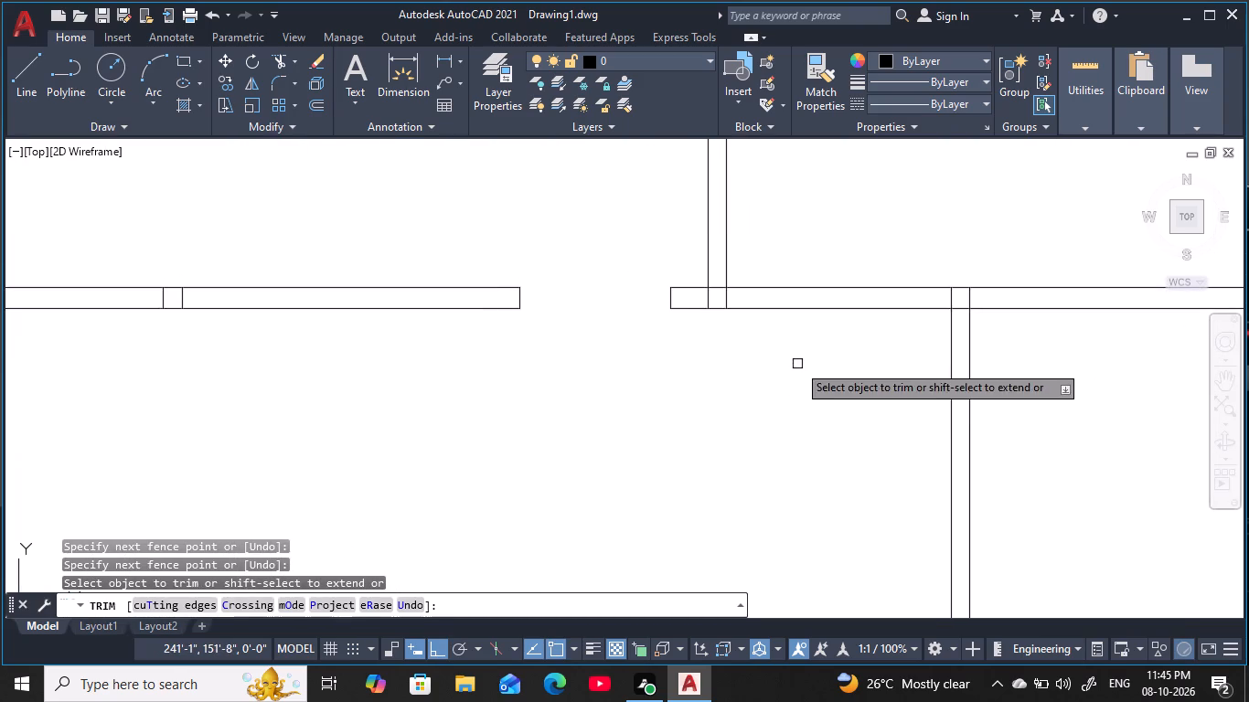
# Offset the right face of the same vertical partition 9" to the right as a jamb line in the upper right room.
pyautogui.press('o')
pyautogui.press('space')
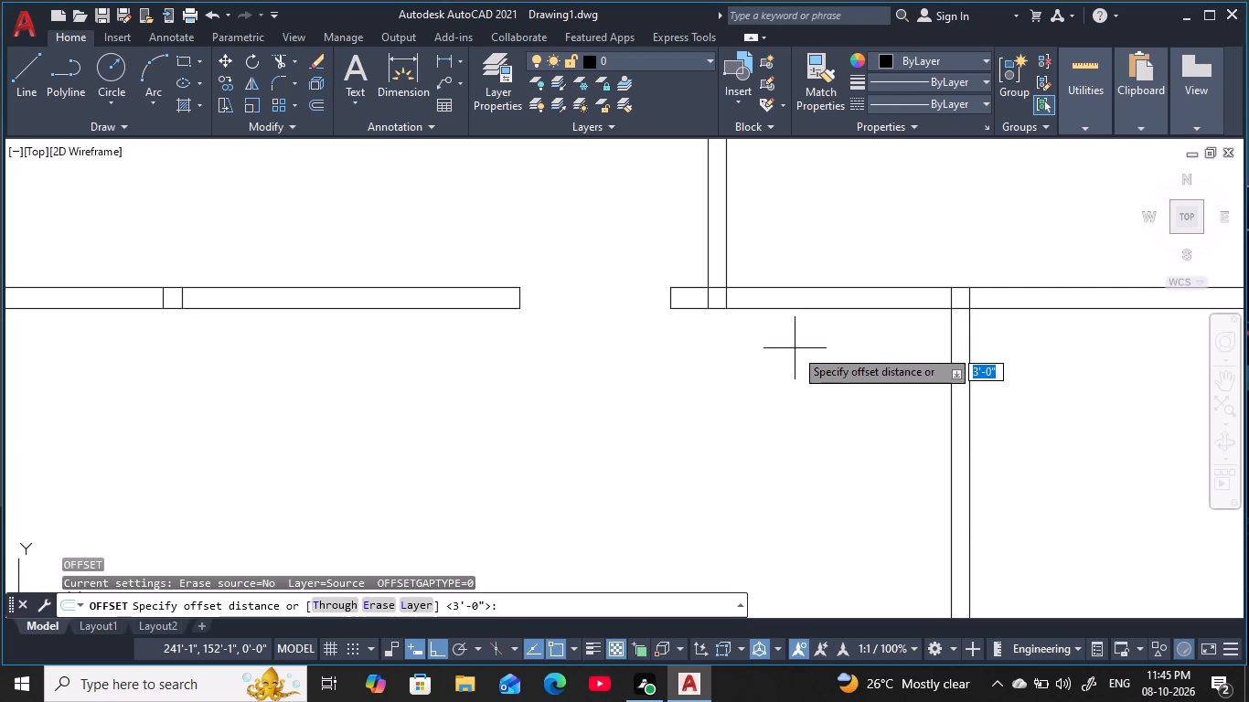
pyautogui.press('9')
pyautogui.press('space')
pyautogui.click(725, 262)
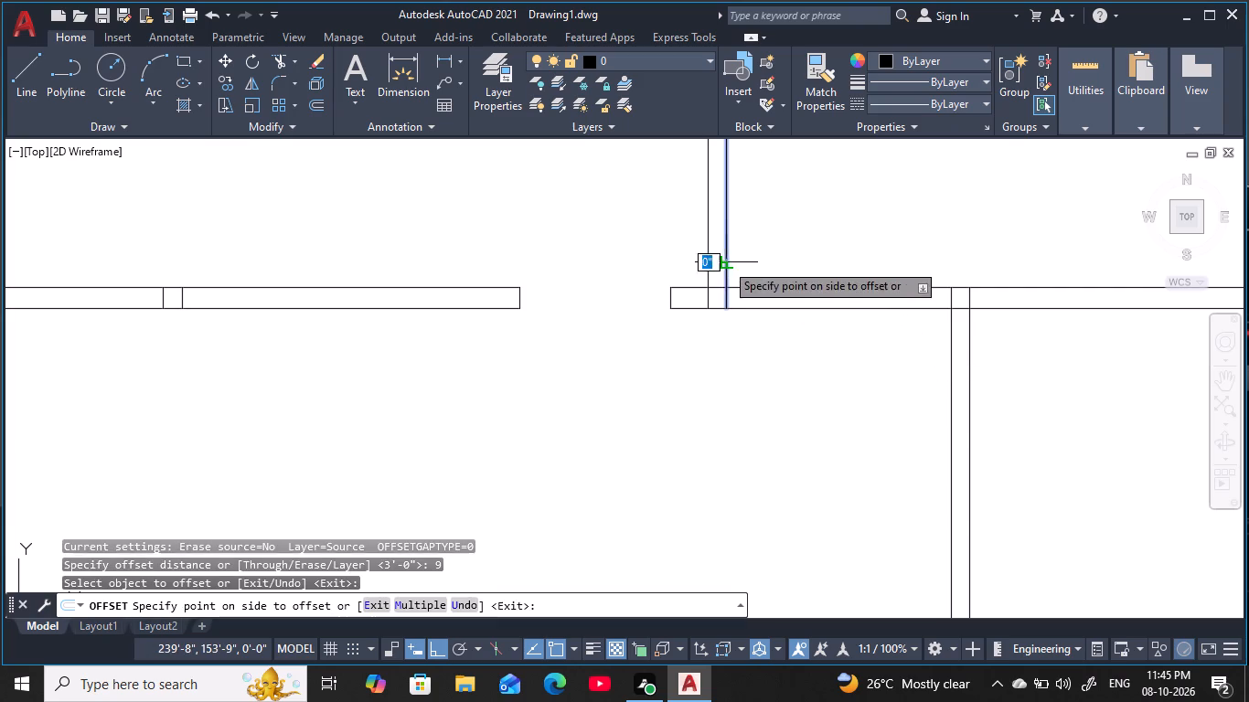
pyautogui.click(798, 250)
pyautogui.press('Escape')
pyautogui.press('Escape')
pyautogui.press('Escape')
pyautogui.press('Escape')
pyautogui.press('Escape')
pyautogui.press('Escape')
# Offset the upper right room's 9" jamb line 3' to the right to mark the door opening's other side.
pyautogui.press('o')
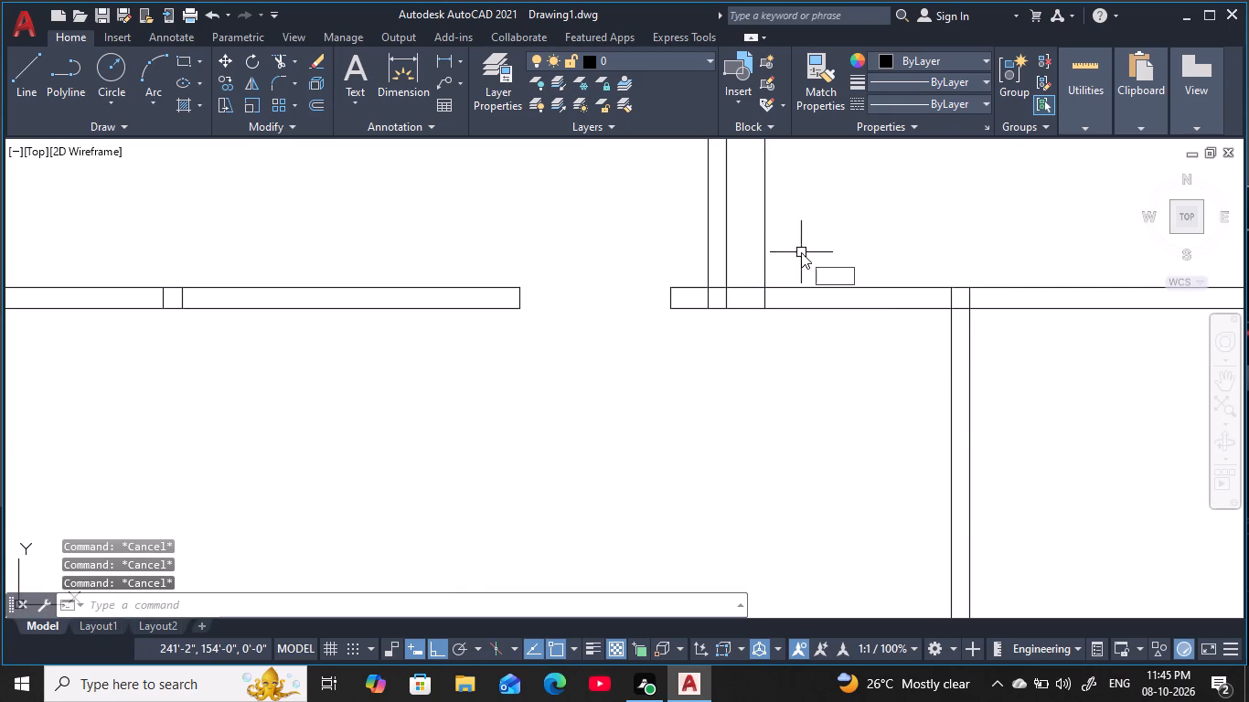
pyautogui.press('space')
pyautogui.press('3')
pyautogui.press("'")
pyautogui.press('space')
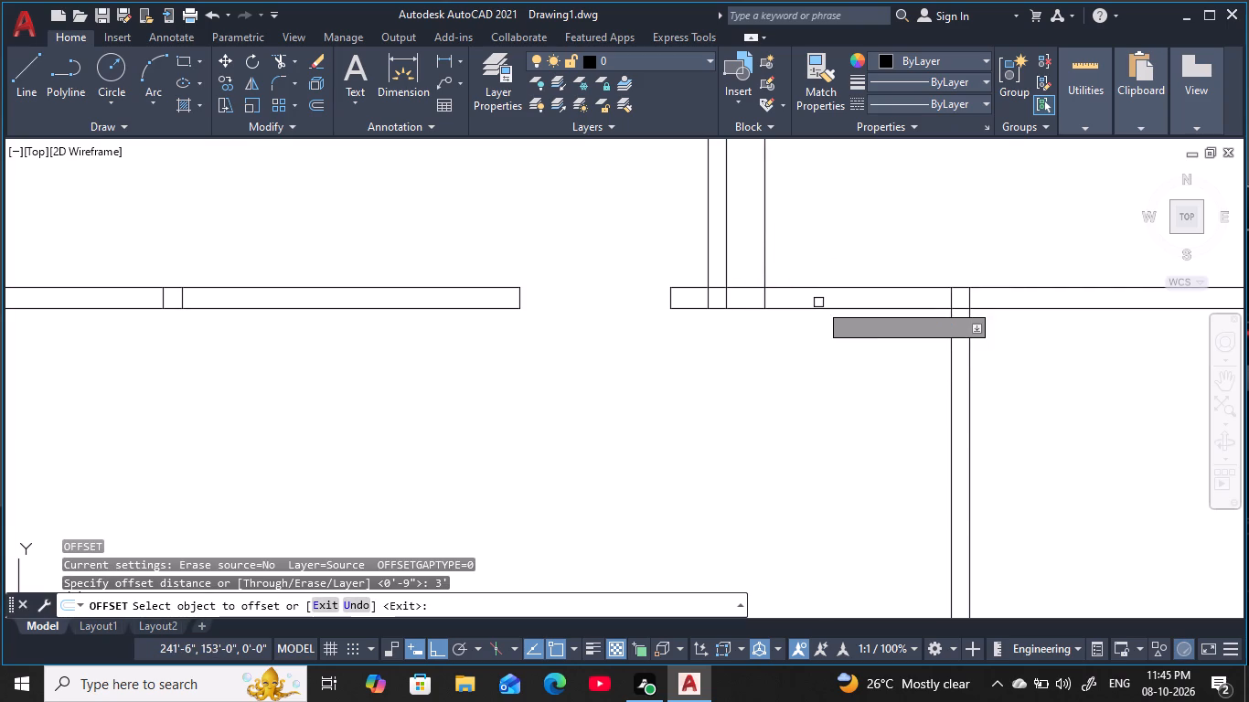
pyautogui.click(766, 265)
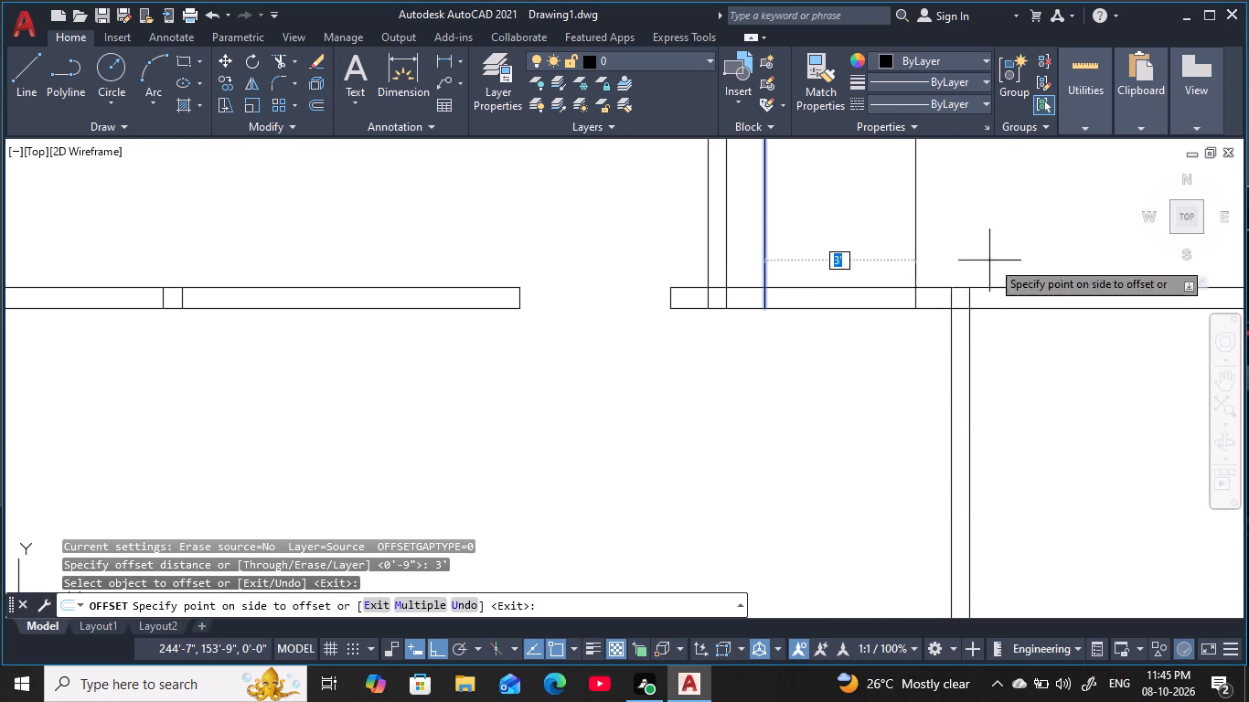
pyautogui.click(1019, 252)
pyautogui.press('Escape')
pyautogui.press('Escape')
pyautogui.press('Escape')
pyautogui.press('Escape')
pyautogui.press('Escape')
pyautogui.press('Escape')
pyautogui.moveTo(990, 250); pyautogui.dragTo(955, 267, button='middle')
pyautogui.press('Escape')
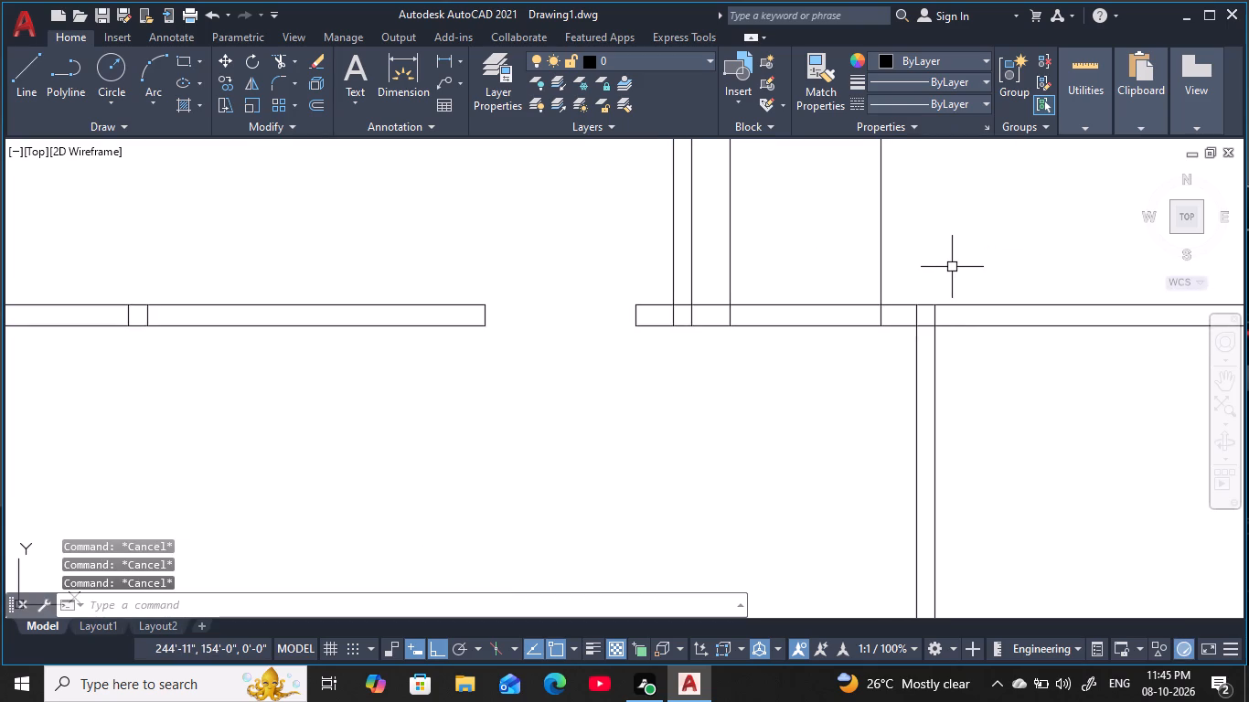
pyautogui.press('Escape')
# Trim the upper right room's jamb lines and the horizontal partition between them to cut its 3' door opening.
pyautogui.press('t')
pyautogui.press('r')
pyautogui.press('space')
pyautogui.click(854, 275)
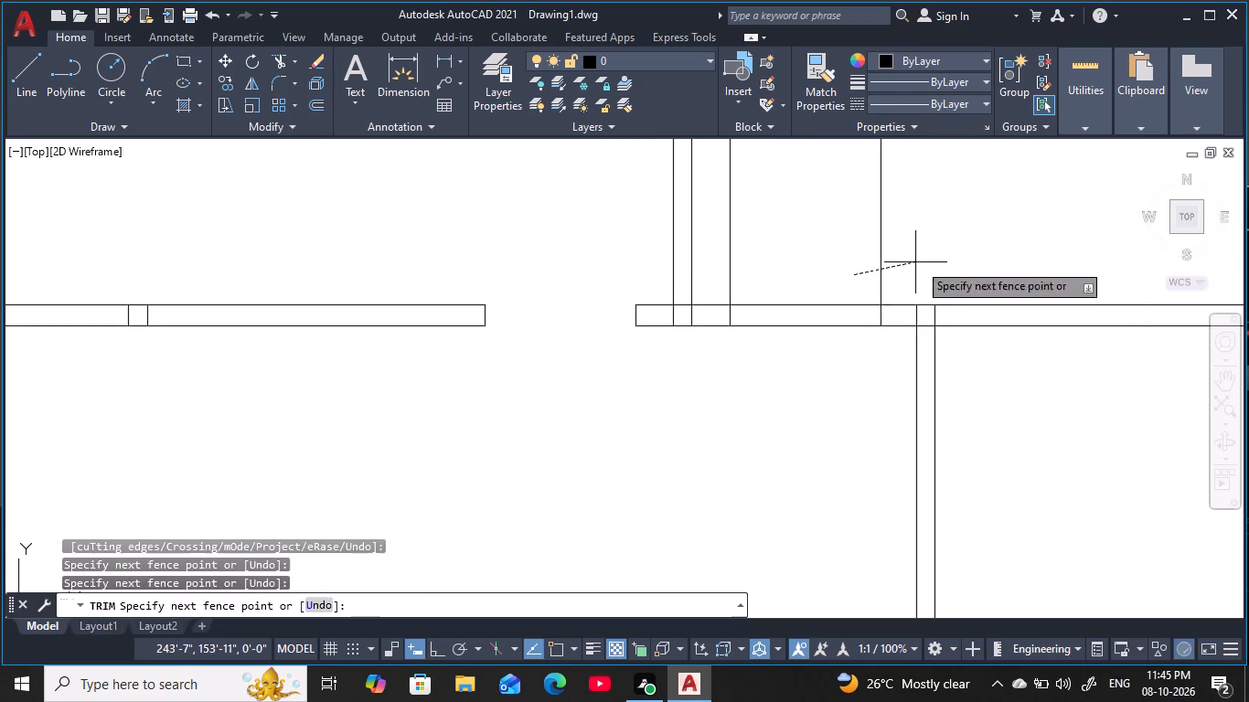
pyautogui.click(932, 258)
pyautogui.click(755, 261)
pyautogui.click(716, 261)
pyautogui.click(776, 256)
pyautogui.moveTo(809, 377); pyautogui.dragTo(806, 385)
pyautogui.scroll(-1, 806, 378)
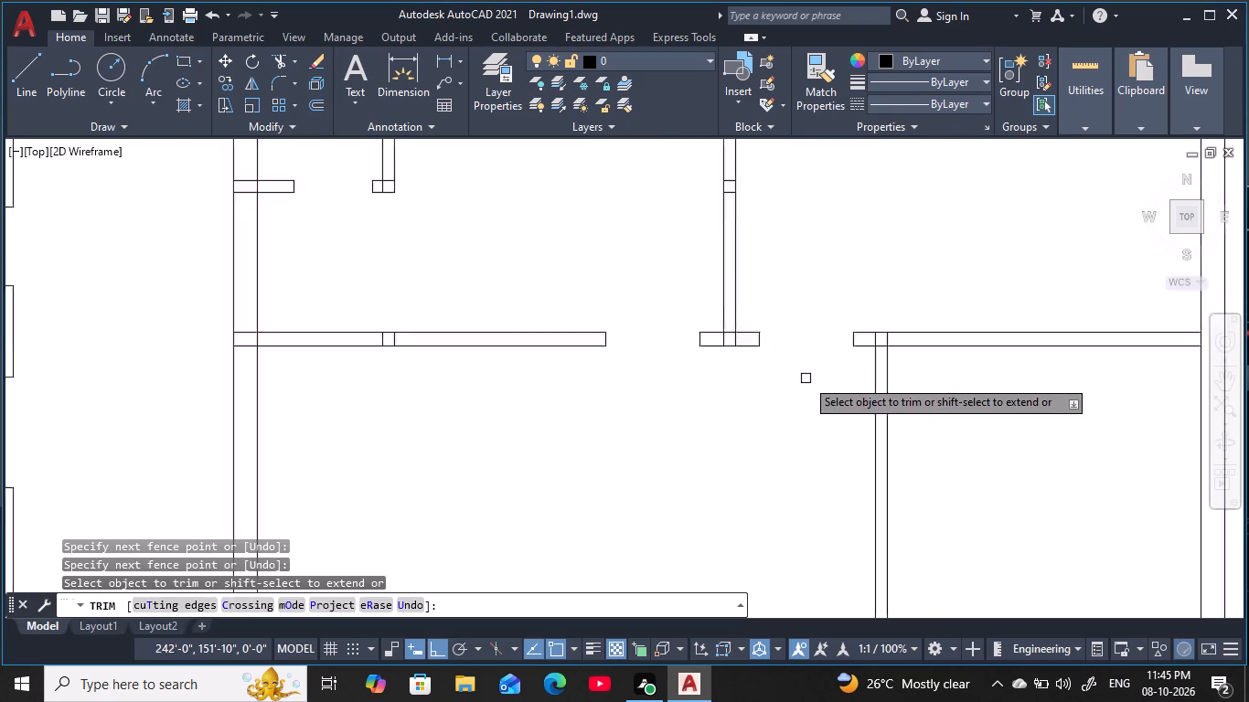
pyautogui.scroll(-1, 806, 378)
pyautogui.moveTo(806, 376); pyautogui.dragTo(860, 273, button='middle')
pyautogui.moveTo(820, 362); pyautogui.dragTo(792, 314, button='middle')
pyautogui.press('Escape')
pyautogui.press('Escape')
pyautogui.press('Escape')
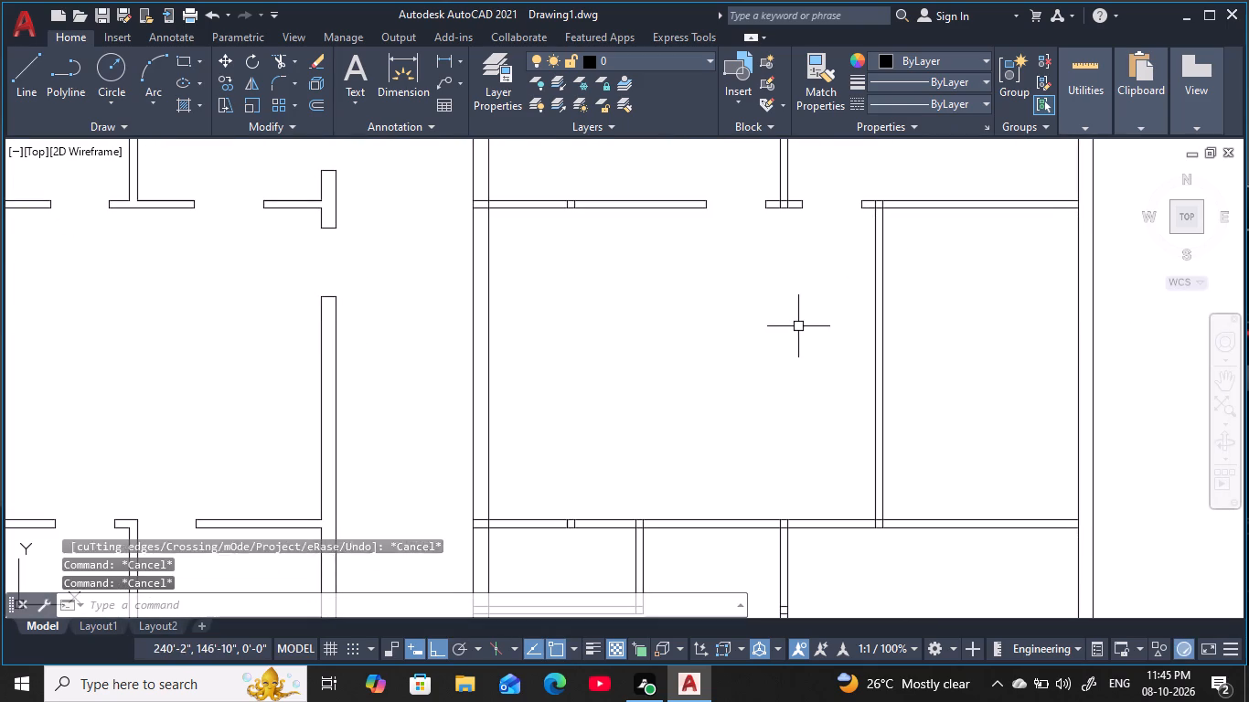
pyautogui.press('Escape')
pyautogui.press('Escape')
# Offset the lower face of the narrow middle right room's top partition 9" downward as a door jamb line.
pyautogui.press('o')
pyautogui.press('space')
pyautogui.press('9')
pyautogui.press('space')
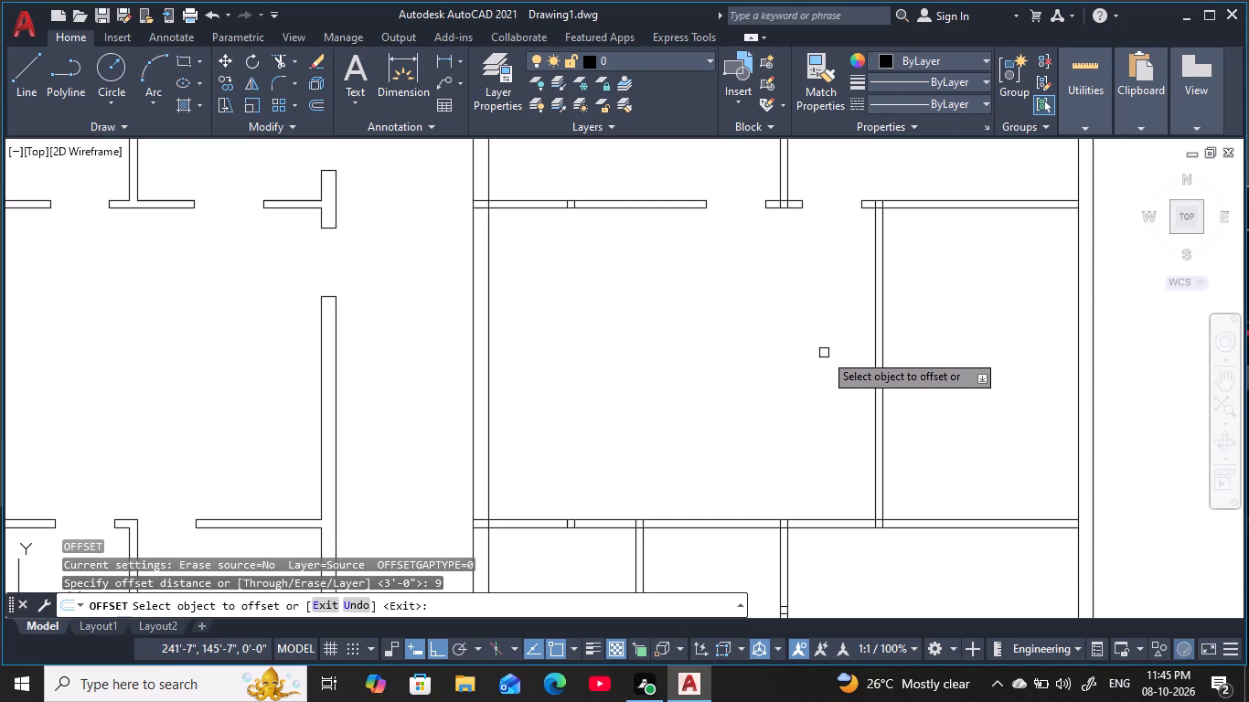
pyautogui.moveTo(824, 353); pyautogui.dragTo(766, 353, button='middle')
pyautogui.click(875, 208)
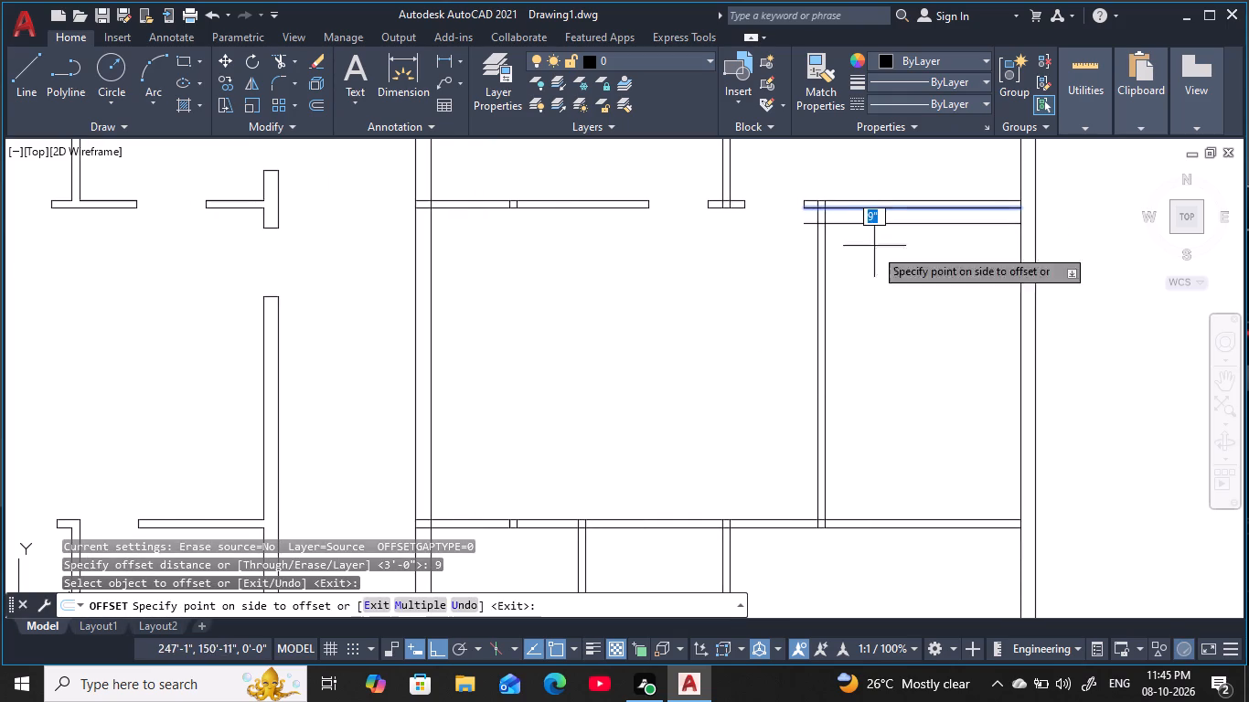
pyautogui.click(865, 340)
pyautogui.press('Escape')
pyautogui.press('Escape')
pyautogui.press('Escape')
pyautogui.press('Escape')
pyautogui.press('Escape')
pyautogui.press('Escape')
# Offset the narrow middle right room's 9" jamb line 3' downward to mark the door opening's other side.
pyautogui.write('O')
pyautogui.press('space')
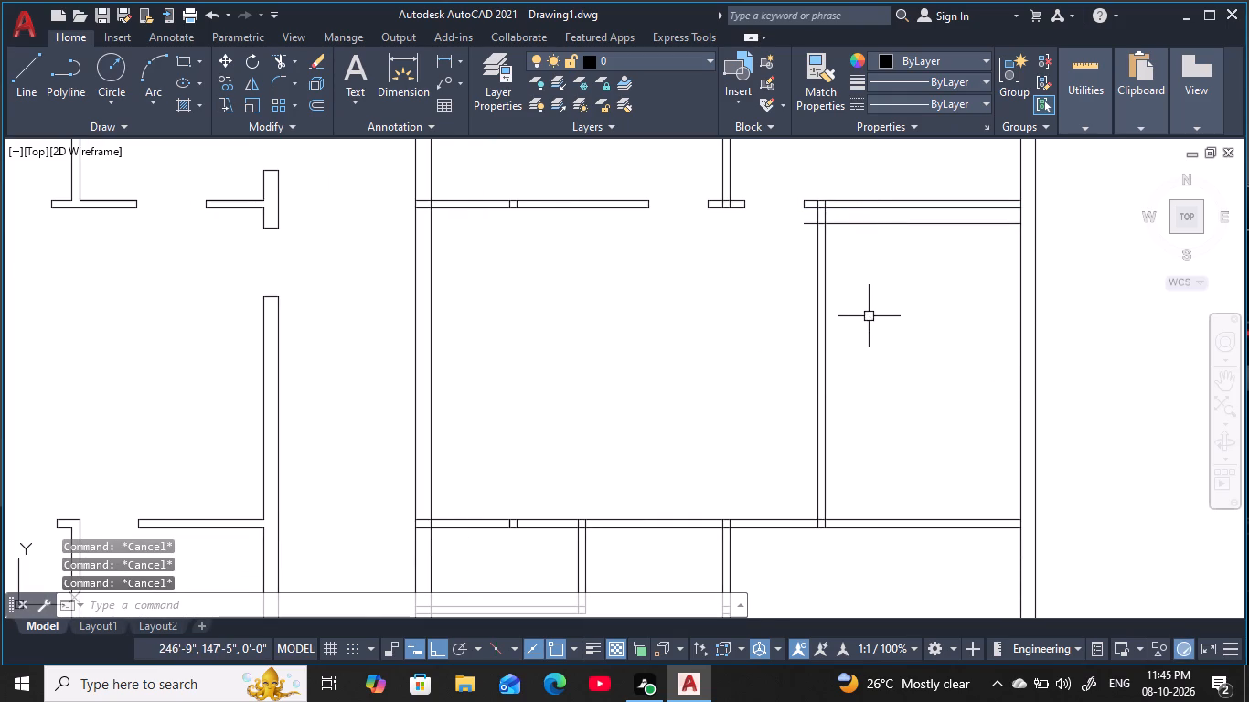
pyautogui.press('3')
pyautogui.write("'")
pyautogui.press('space')
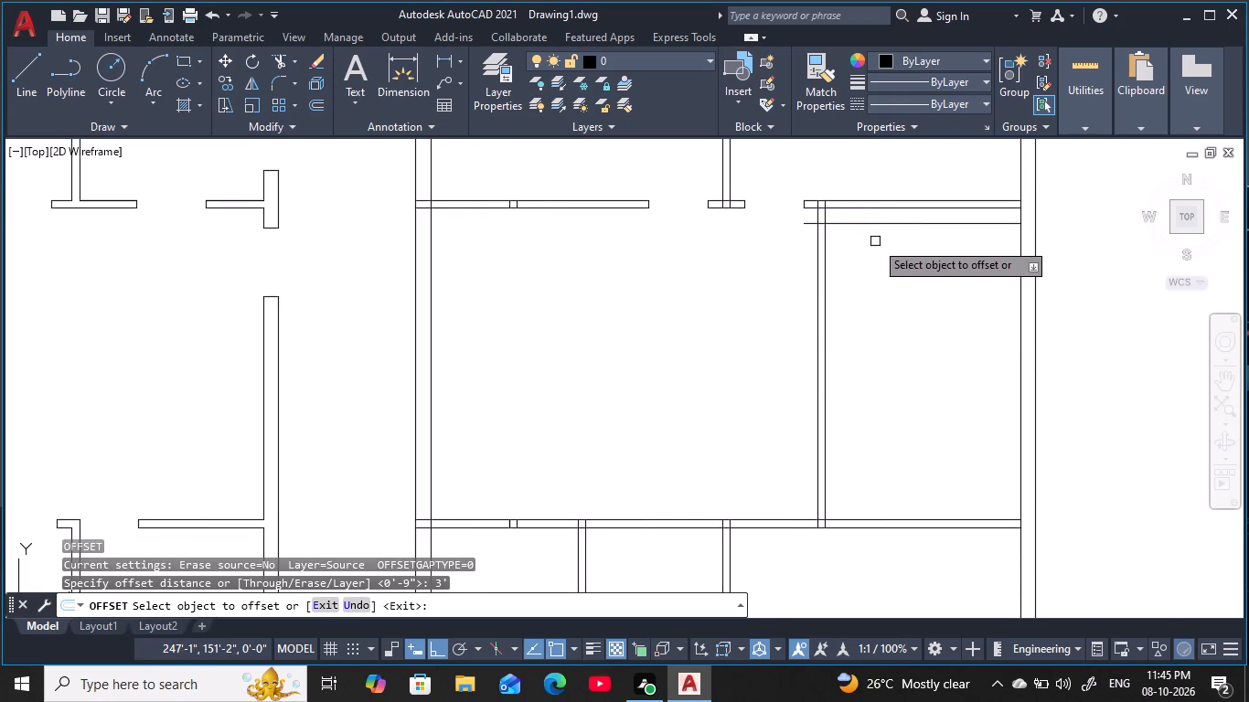
pyautogui.click(882, 223)
pyautogui.click(900, 340)
pyautogui.press('Escape')
pyautogui.press('Escape')
pyautogui.press('Escape')
pyautogui.press('Escape')
pyautogui.press('Escape')
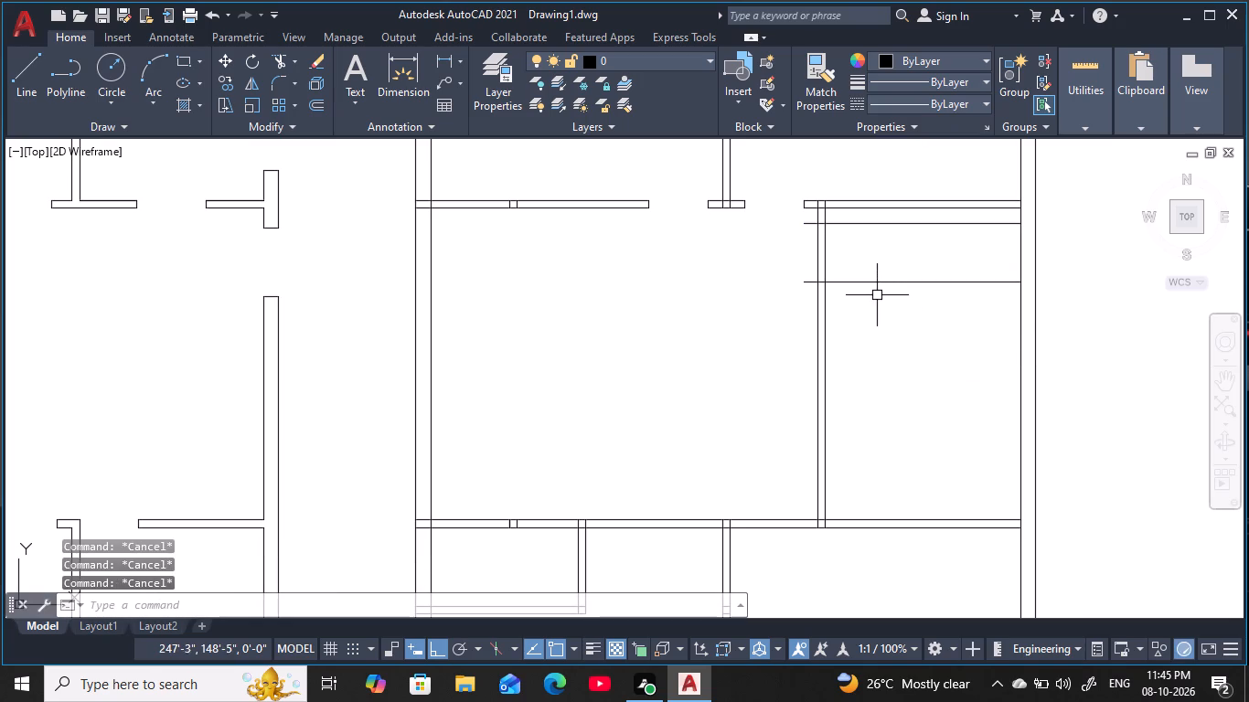
# Trim the narrow middle right room's jamb lines and the vertical partition between them to cut its 3' door opening.
pyautogui.press('t')
pyautogui.press('r')
pyautogui.press('space')
pyautogui.click(898, 313)
pyautogui.click(892, 214)
pyautogui.click(902, 277)
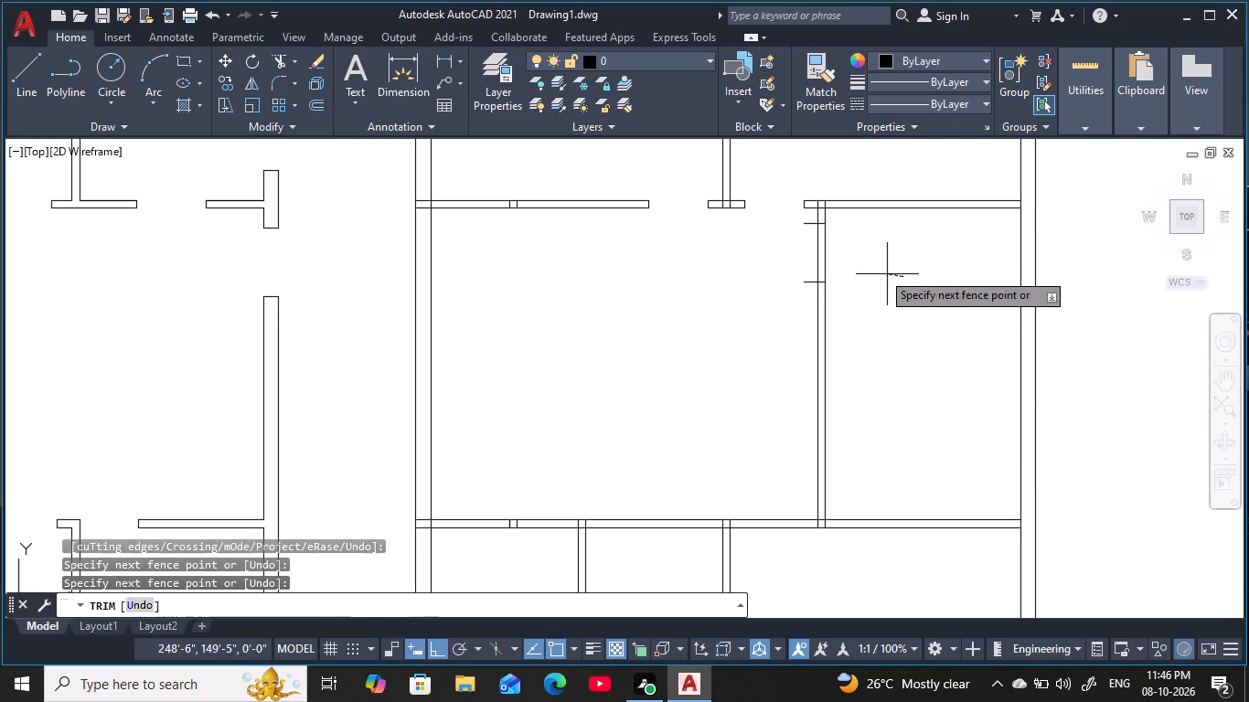
pyautogui.click(769, 256)
pyautogui.click(805, 224)
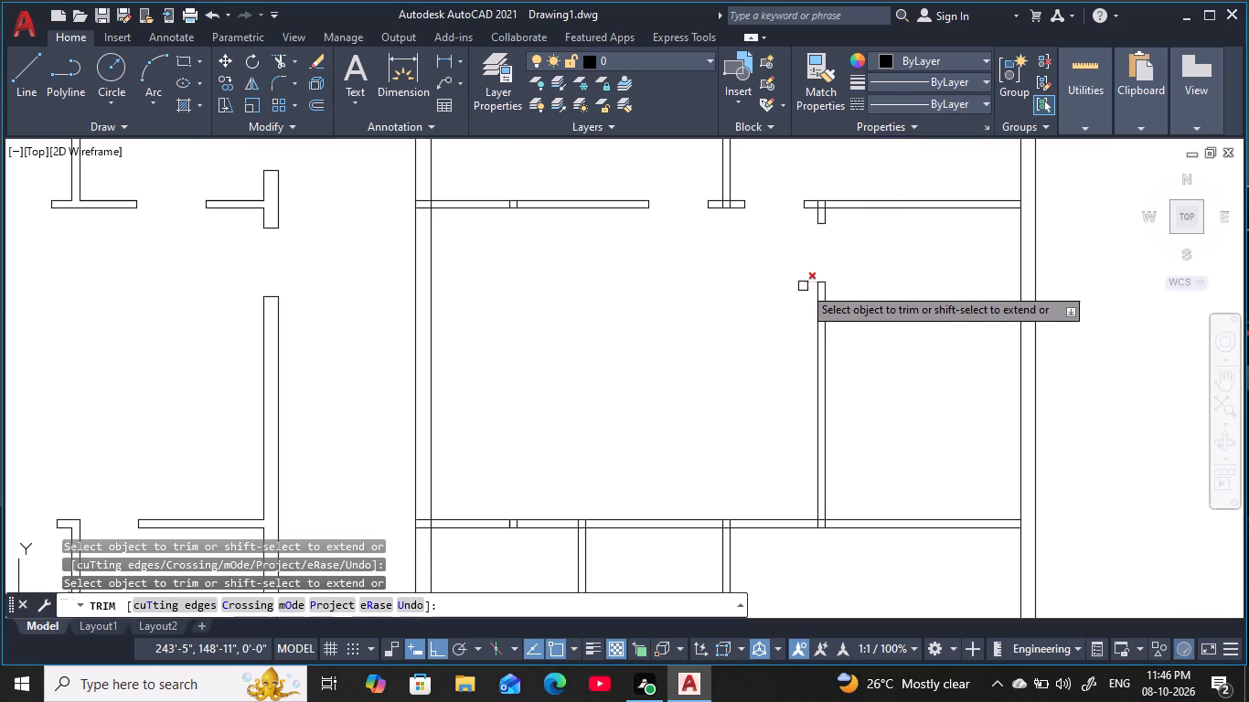
pyautogui.click(802, 287)
pyautogui.scroll(-1, 875, 266)
pyautogui.moveTo(878, 264); pyautogui.dragTo(870, 229, button='middle')
pyautogui.scroll(2, 772, 334)
pyautogui.moveTo(768, 328); pyautogui.dragTo(796, 272, button='middle')
pyautogui.scroll(-2, 795, 275)
pyautogui.press('Escape')
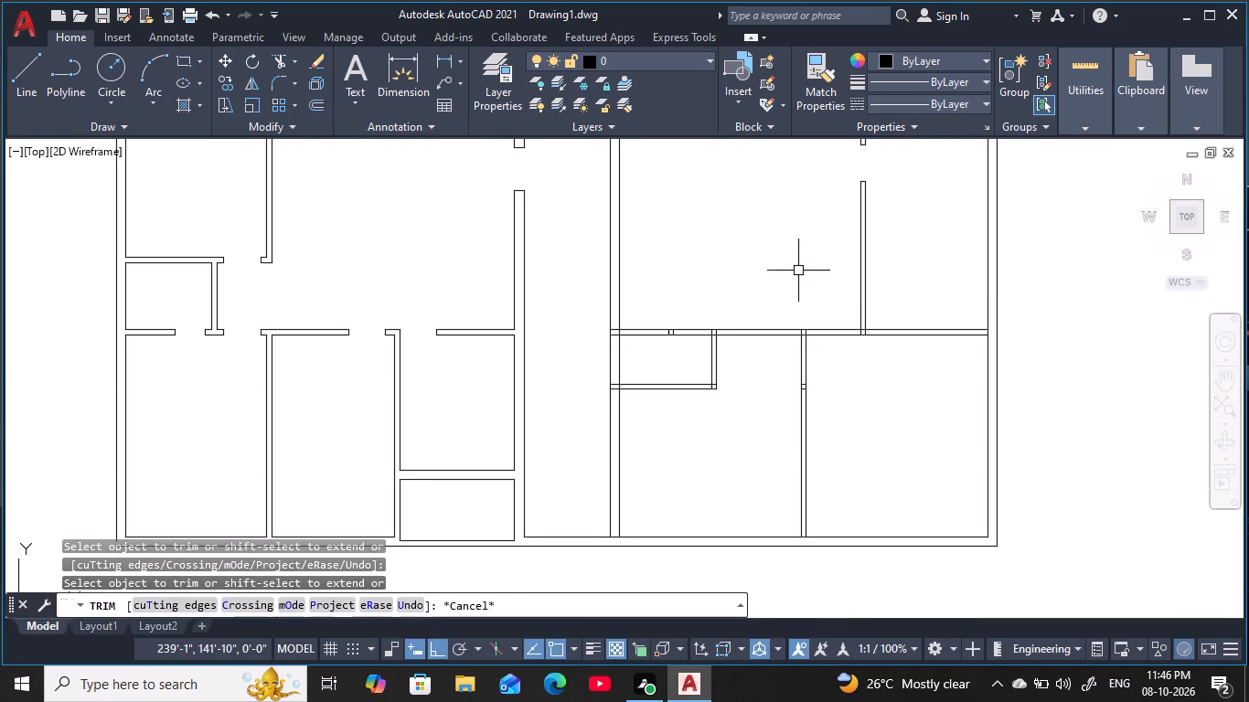
pyautogui.press('Escape')
pyautogui.press('Escape')
pyautogui.press('Escape')
pyautogui.press('Escape')
pyautogui.press('Escape')
pyautogui.press('Escape')
pyautogui.press('Escape')
# Offset the inner face of the small lower right room's short vertical partition 4" to the left as a door jamb line.
pyautogui.write('O')
pyautogui.press('space')
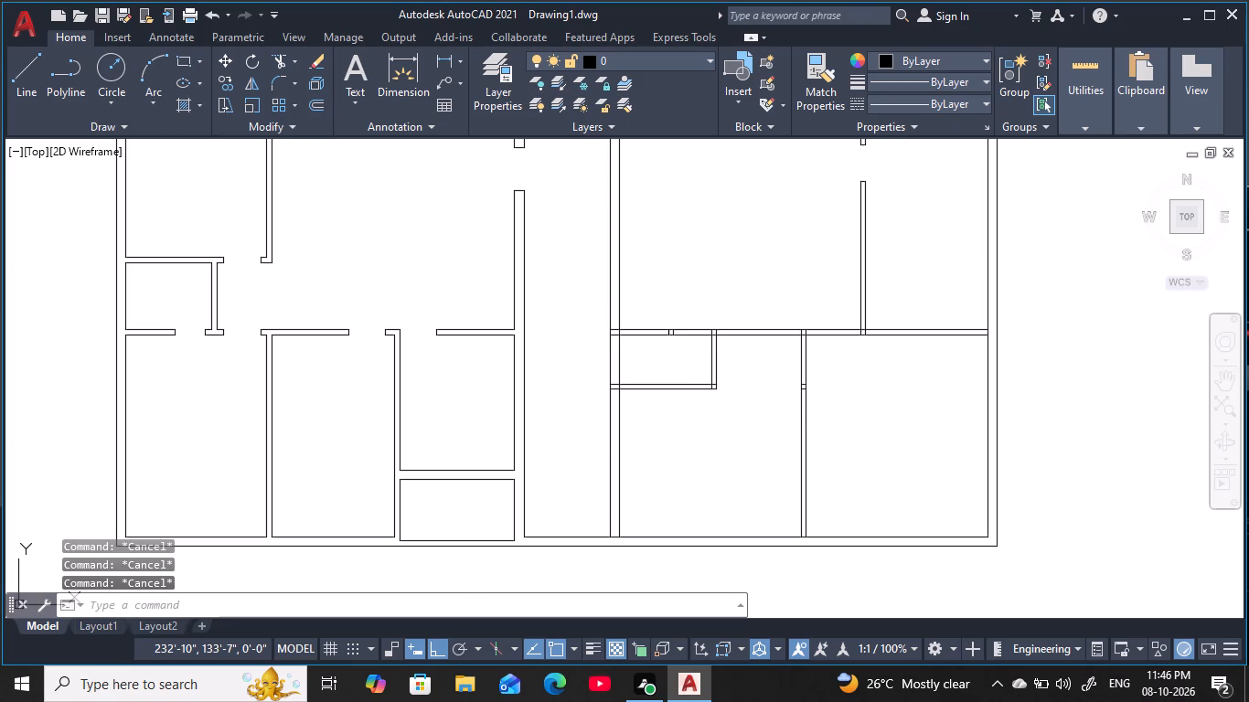
pyautogui.moveTo(738, 399); pyautogui.dragTo(744, 373, button='middle')
pyautogui.write('4')
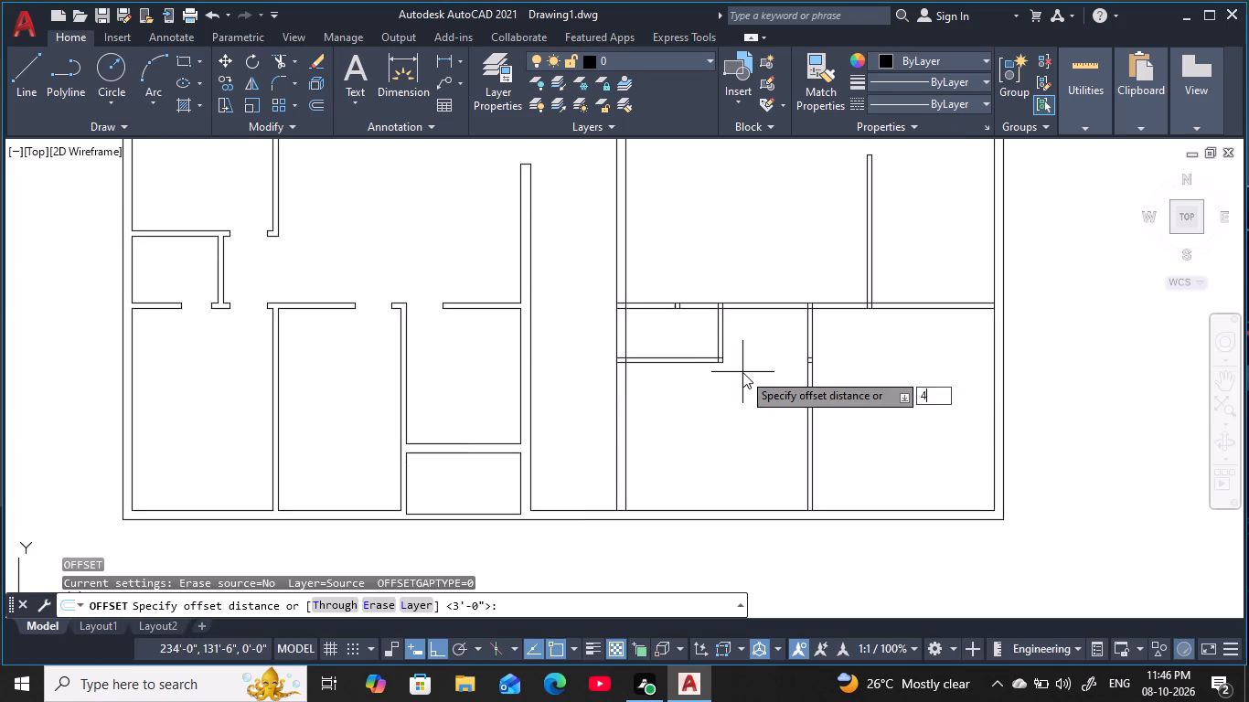
pyautogui.press('space')
pyautogui.scroll(3, 714, 344)
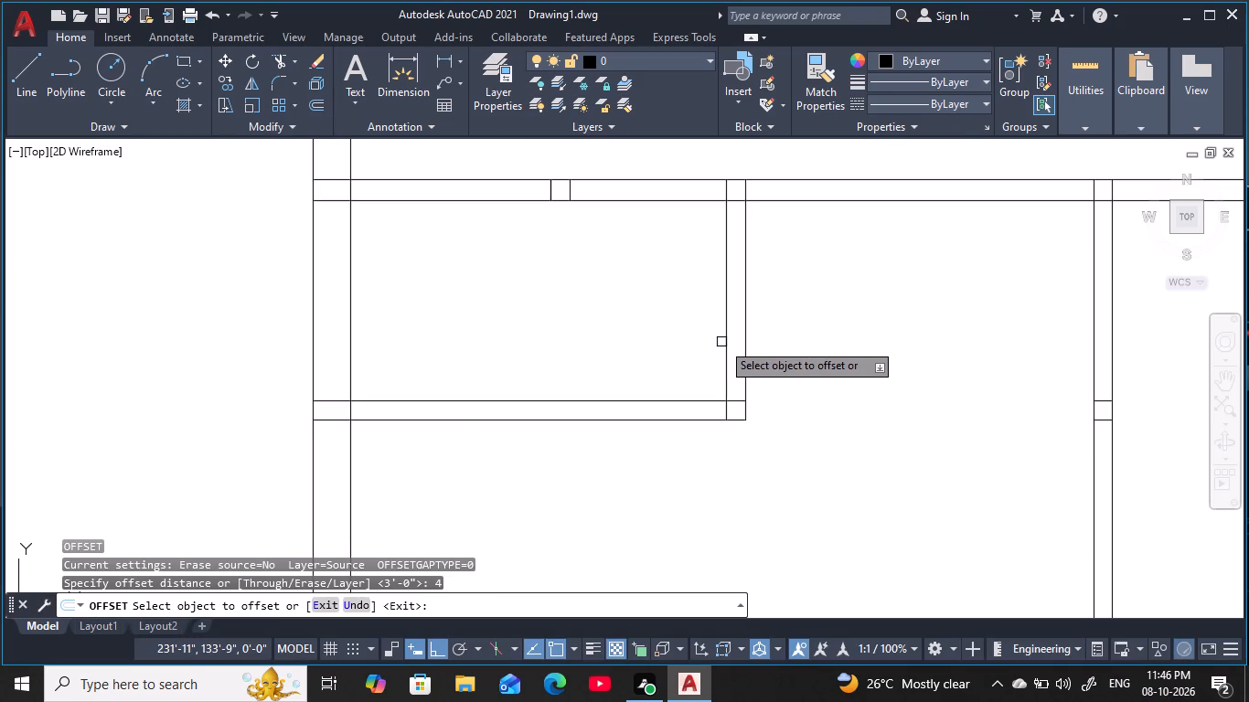
pyautogui.click(721, 342)
pyautogui.click(727, 347)
pyautogui.click(658, 356)
pyautogui.press('Escape')
pyautogui.press('Escape')
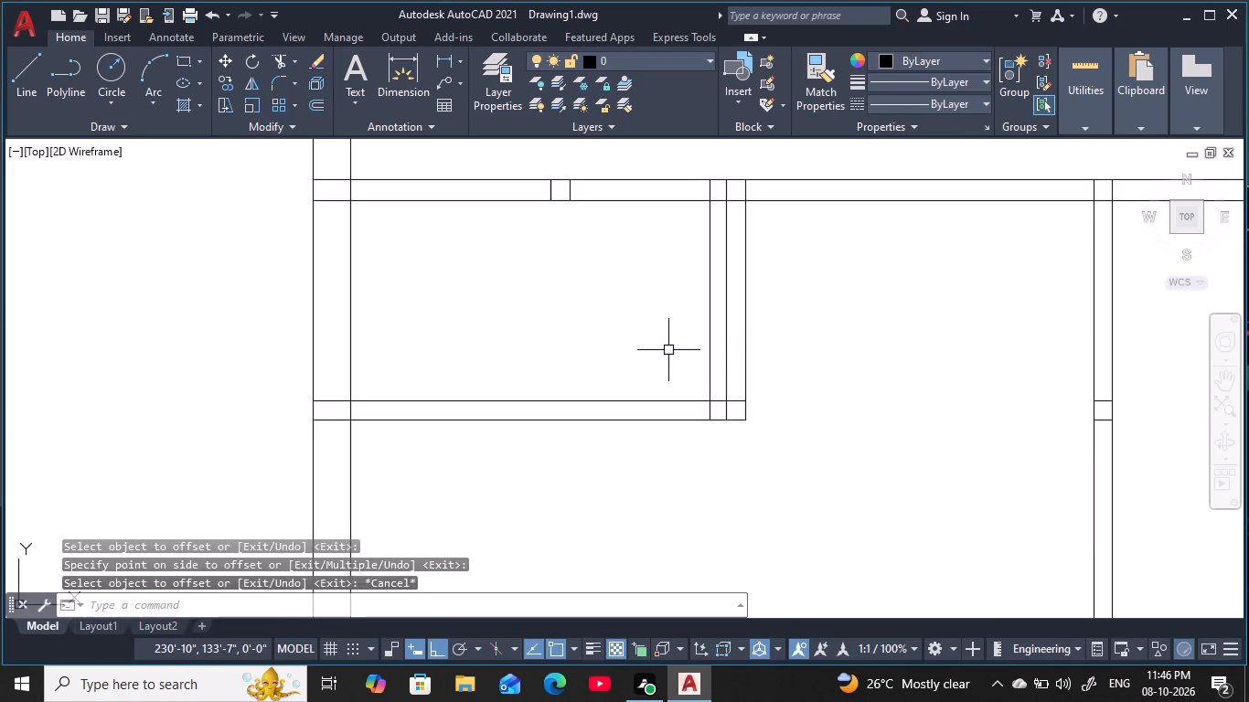
pyautogui.press('Escape')
pyautogui.press('Escape')
# Offset the small room's 4" jamb line 2'6" to the left to mark the door opening's other side.
pyautogui.write('O')
pyautogui.press('space')
pyautogui.press('2')
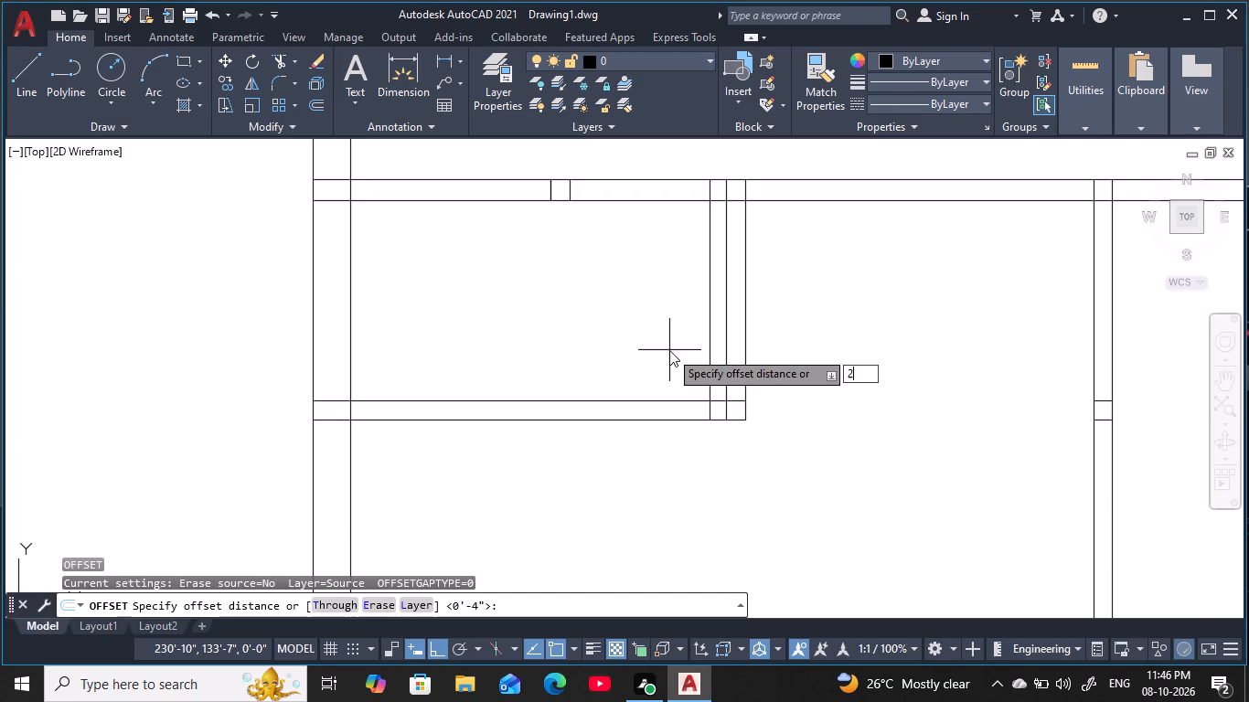
pyautogui.write("'6")
pyautogui.press('space')
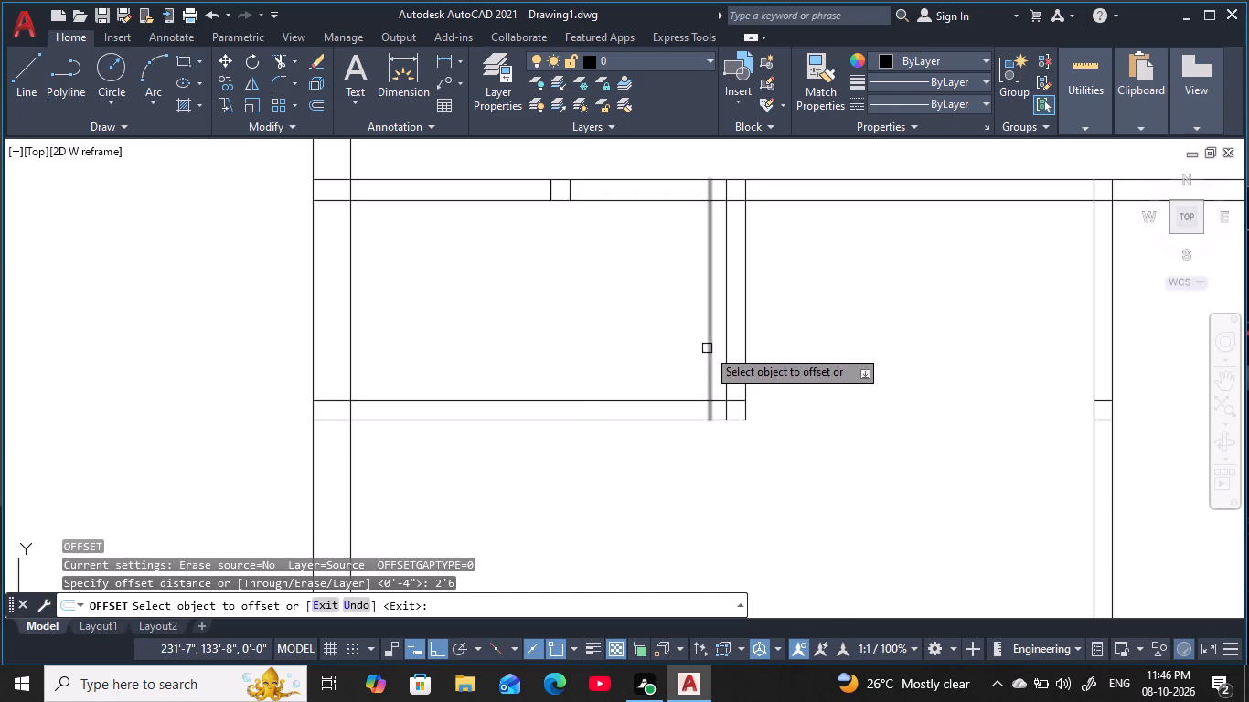
pyautogui.click(707, 348)
pyautogui.click(551, 340)
pyautogui.press('Escape')
pyautogui.press('Escape')
pyautogui.press('Escape')
pyautogui.press('Escape')
pyautogui.press('Escape')
pyautogui.press('Escape')
pyautogui.press('Escape')
pyautogui.press('Escape')
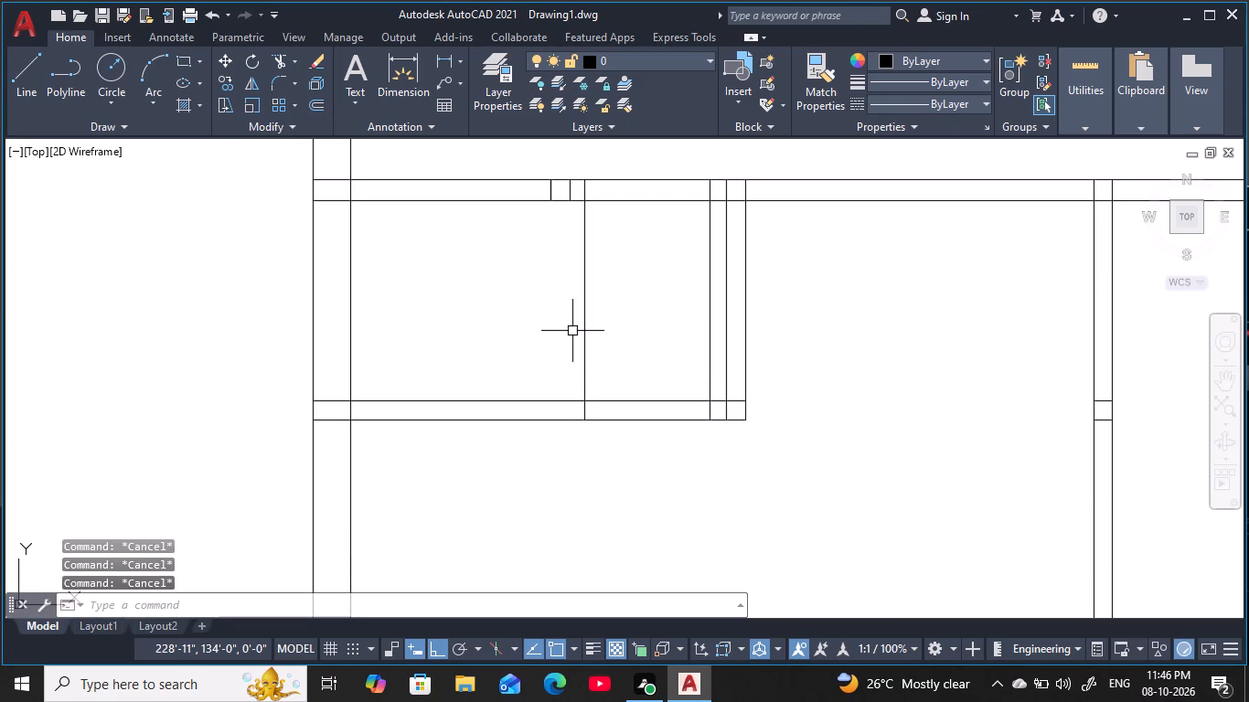
# Trim the small room's jamb lines and the lower horizontal partition between them to cut its 2'6" door opening.
pyautogui.write('TR')
pyautogui.press('space')
pyautogui.click(595, 325)
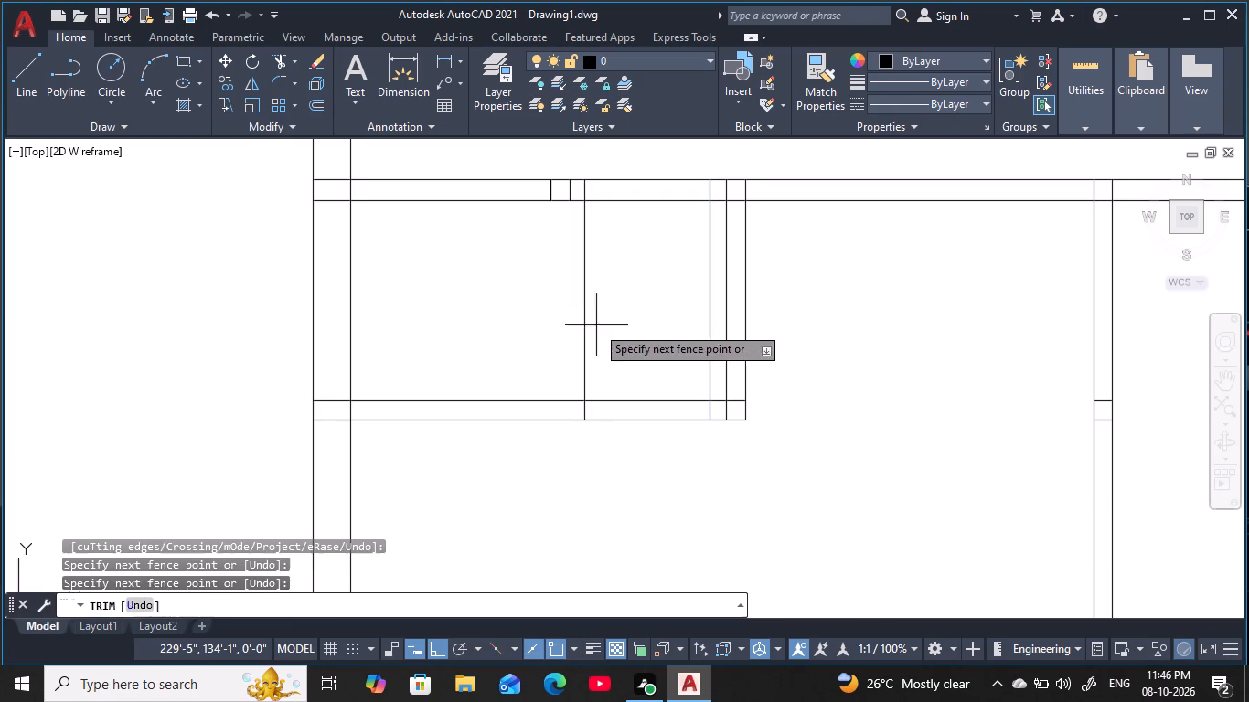
pyautogui.click(550, 335)
pyautogui.click(710, 336)
pyautogui.click(665, 359)
pyautogui.moveTo(638, 459); pyautogui.dragTo(635, 473)
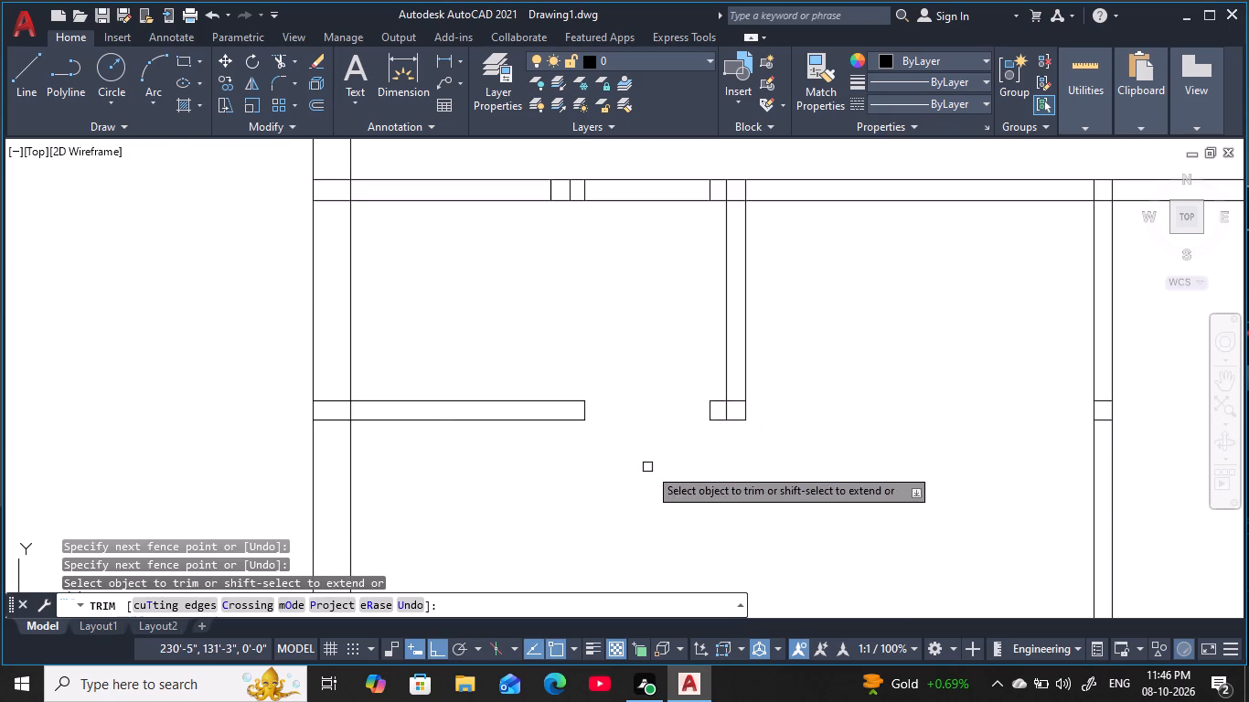
pyautogui.scroll(-1, 651, 466)
pyautogui.moveTo(652, 465); pyautogui.dragTo(648, 366, button='middle')
pyautogui.scroll(-1, 739, 369)
pyautogui.moveTo(739, 369); pyautogui.dragTo(701, 401, button='middle')
pyautogui.press('Escape')
pyautogui.press('Escape')
pyautogui.press('Escape')
pyautogui.press('Escape')
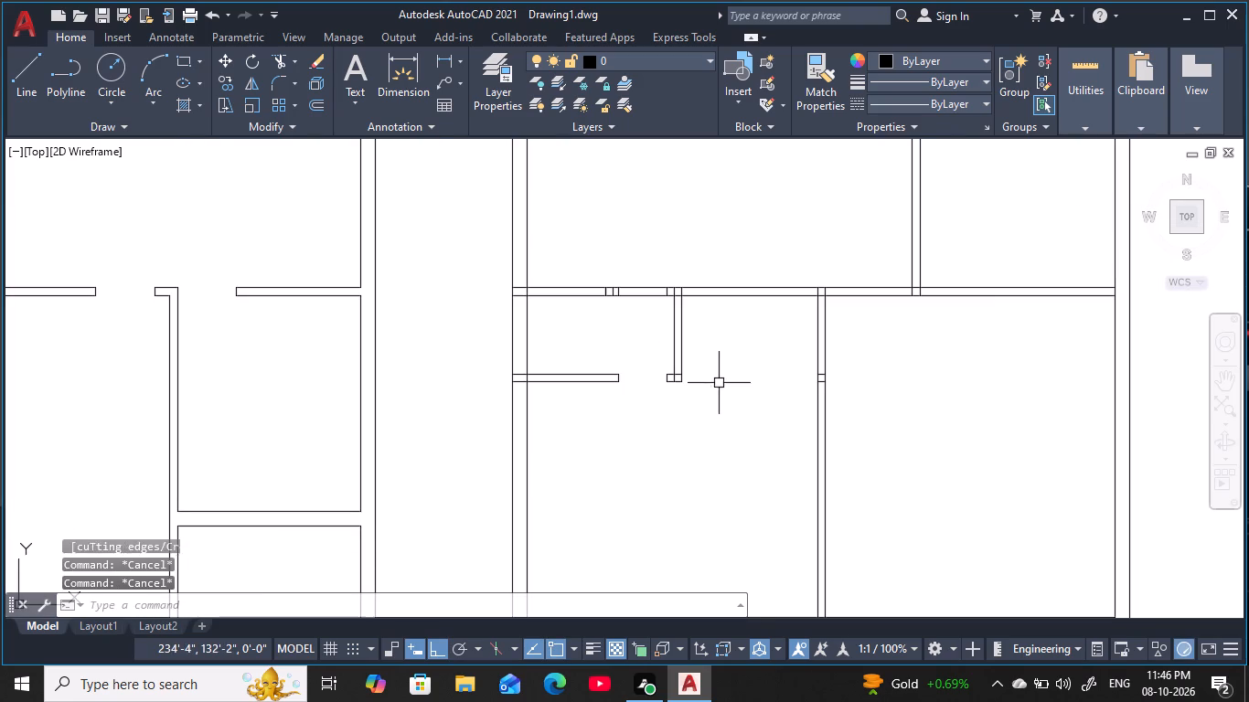
pyautogui.press('Escape')
pyautogui.press('Escape')
pyautogui.press('Escape')
# Offset the left face of the long vertical partition between the two lower right rooms 9" to the left as a jamb line.
pyautogui.press('o')
pyautogui.press('space')
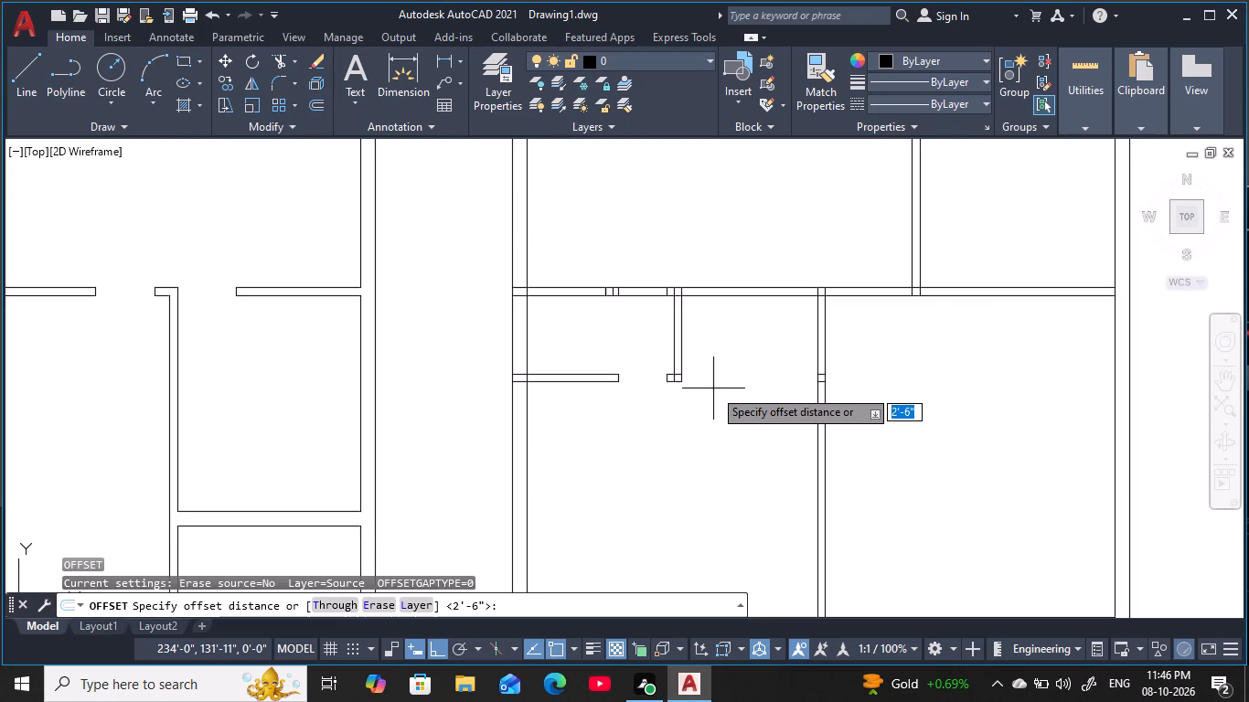
pyautogui.write('9')
pyautogui.press('space')
pyautogui.click(820, 346)
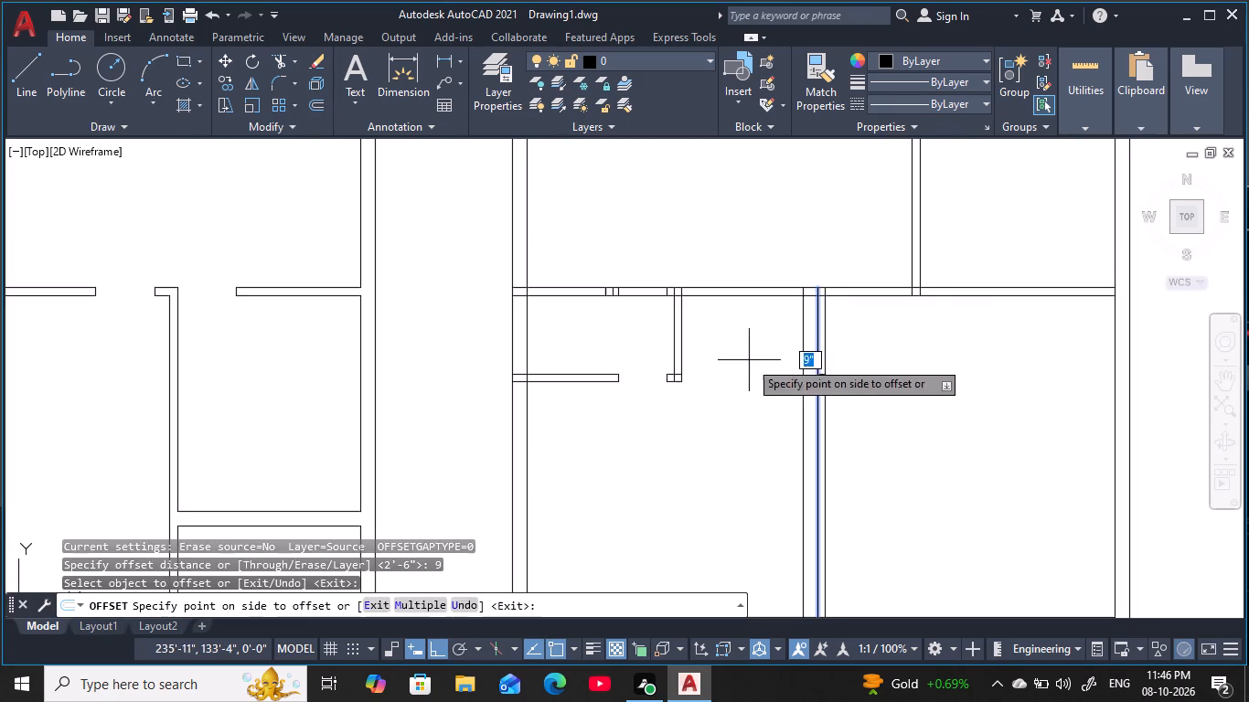
pyautogui.click(748, 360)
pyautogui.press('Escape')
pyautogui.press('Escape')
pyautogui.press('Escape')
pyautogui.press('Escape')
pyautogui.press('Escape')
# Offset that 9" jamb line 3' to the left to mark the other side of the door opening.
pyautogui.write('O')
pyautogui.press('space')
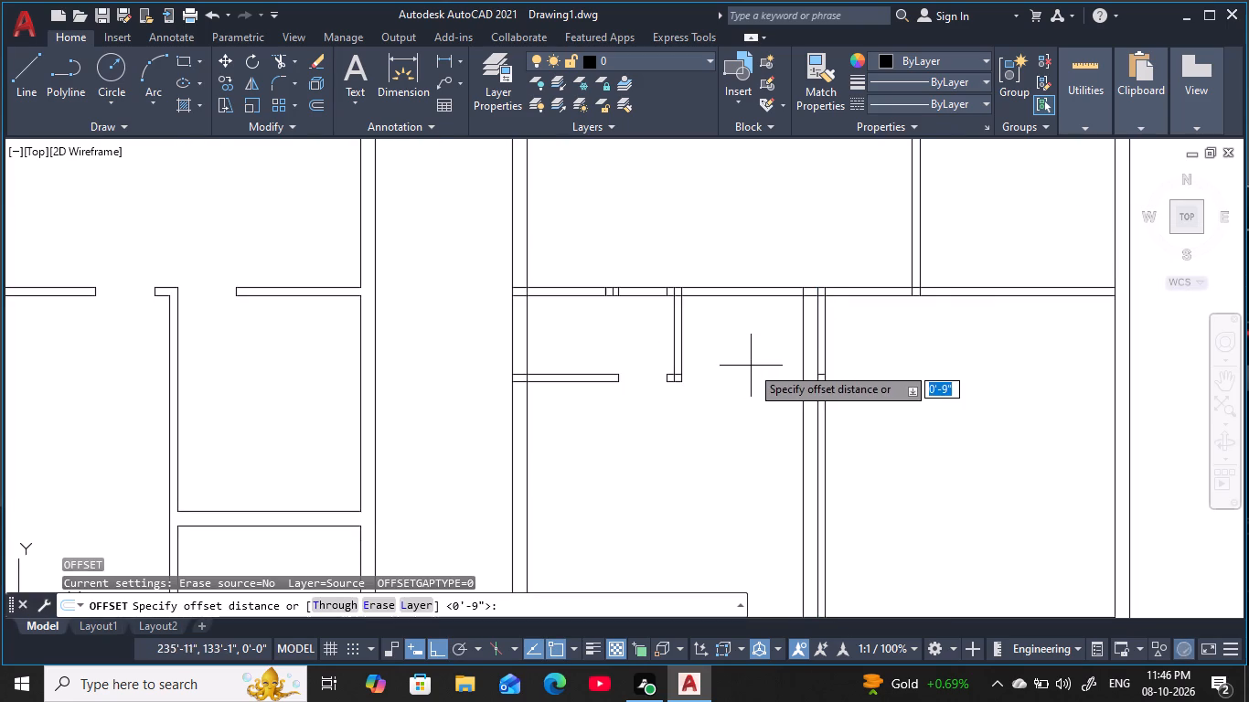
pyautogui.write("3'")
pyautogui.press('space')
pyautogui.click(801, 369)
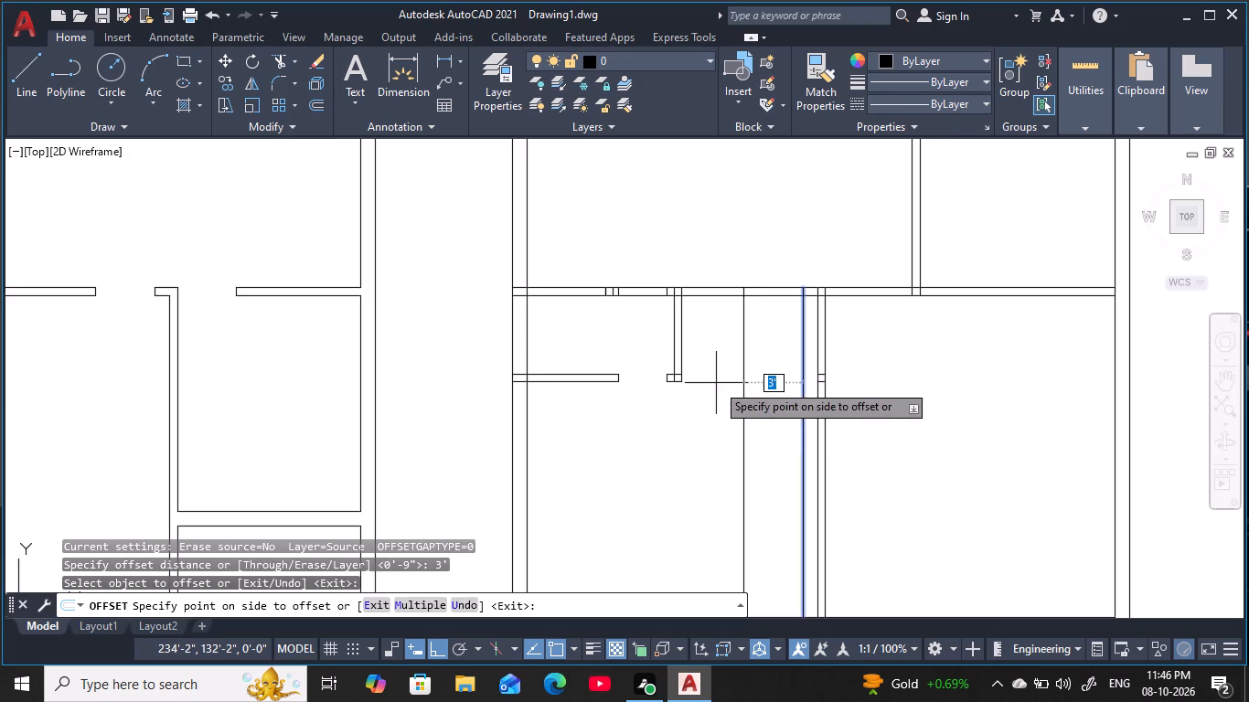
pyautogui.click(712, 384)
pyautogui.press('Escape')
pyautogui.press('Escape')
pyautogui.press('Escape')
pyautogui.press('Escape')
pyautogui.press('Escape')
# Trim the two jamb lines and the horizontal partition between them to cut the 3' door opening above the lower middle room.
pyautogui.write('TR')
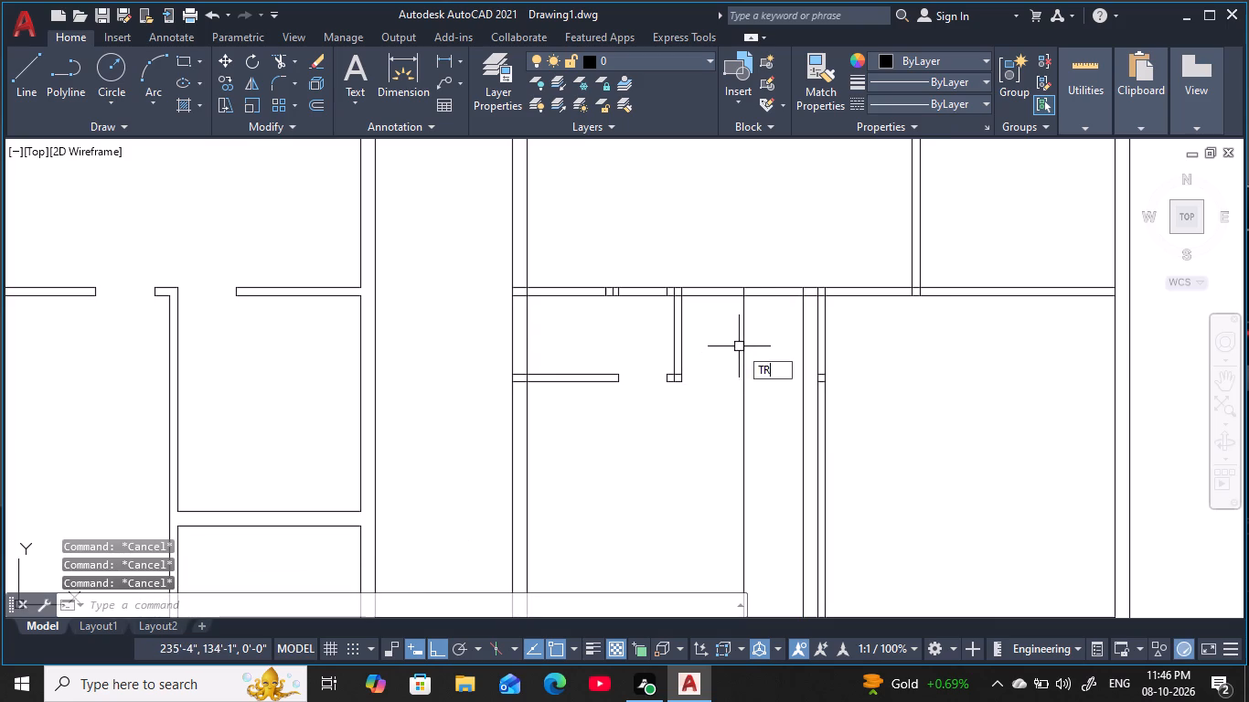
pyautogui.press('space')
pyautogui.click(800, 386)
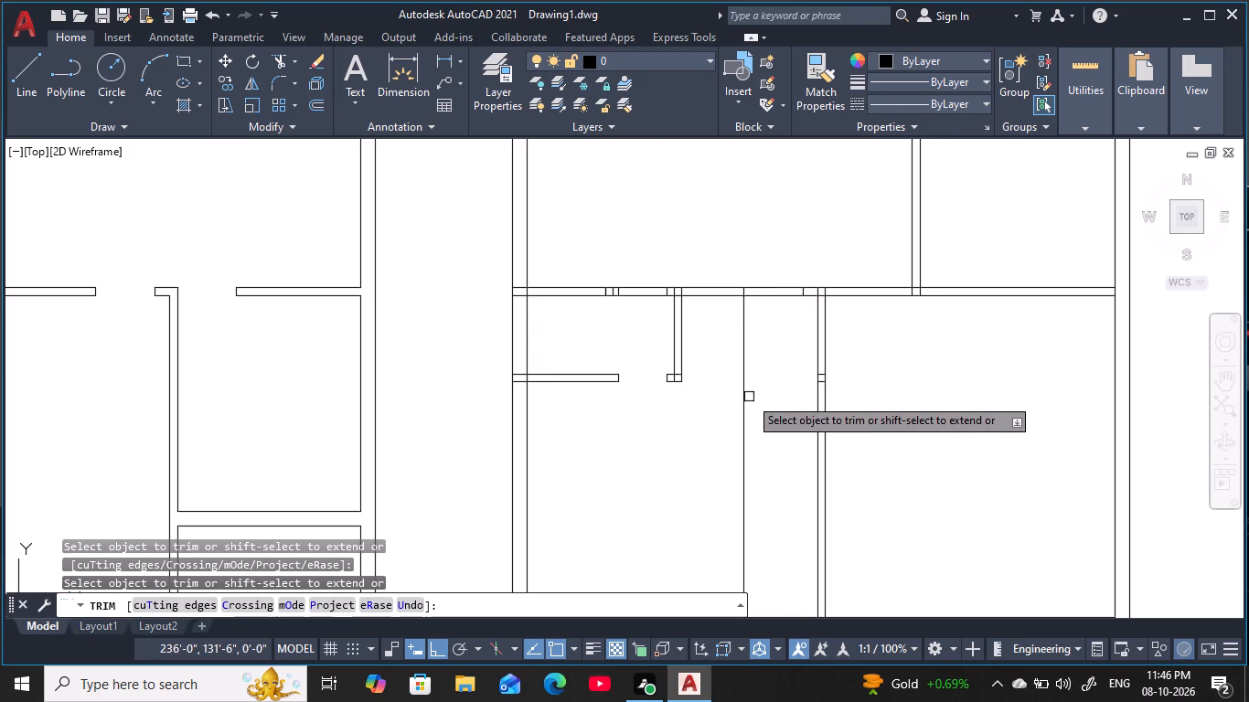
pyautogui.click(749, 397)
pyautogui.click(729, 404)
pyautogui.click(767, 364)
pyautogui.click(781, 254)
pyautogui.scroll(-2, 753, 358)
pyautogui.moveTo(753, 372); pyautogui.dragTo(700, 371, button='middle')
pyautogui.scroll(3, 764, 357)
pyautogui.press('Escape')
pyautogui.middleClick(764, 357)
pyautogui.press('Escape')
pyautogui.press('Escape')
pyautogui.press('Escape')
pyautogui.press('Escape')
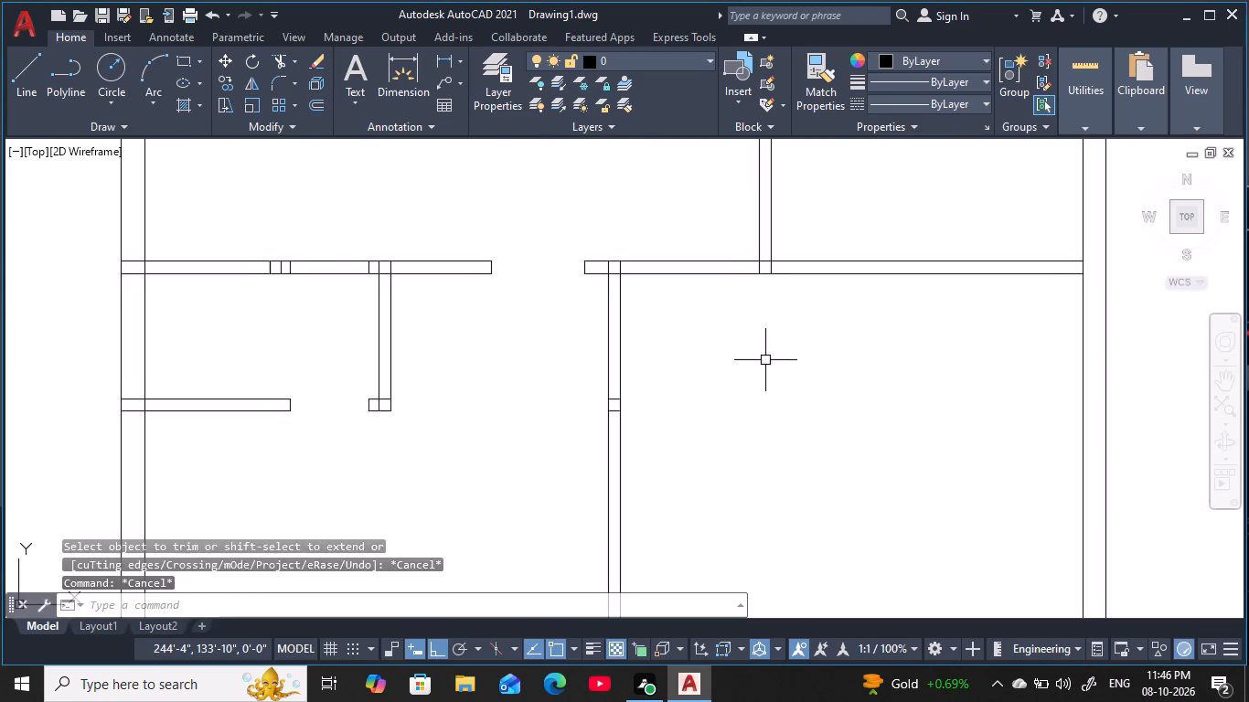
pyautogui.press('Escape')
pyautogui.press('Escape')
pyautogui.moveTo(725, 321); pyautogui.dragTo(778, 375, button='middle')
pyautogui.press('Escape')
pyautogui.press('Escape')
pyautogui.press('Escape')
pyautogui.press('Escape')
pyautogui.press('Escape')
pyautogui.press('Escape')
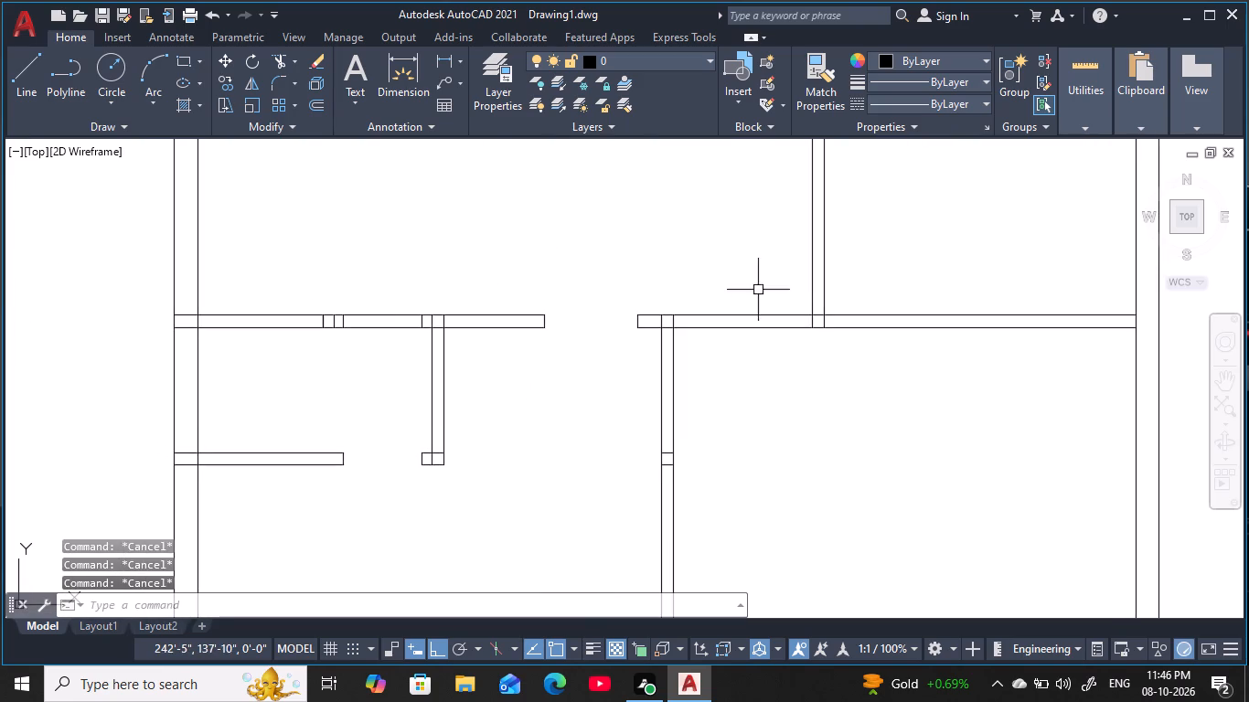
pyautogui.press('Escape')
pyautogui.press('Escape')
# Trim away the horizontal partition between the lower rooms' dividing partition and the narrow middle right room's left partition to open the lower right room.
pyautogui.press('t')
pyautogui.write('R')
pyautogui.press('space')
pyautogui.click(742, 284)
pyautogui.click(753, 385)
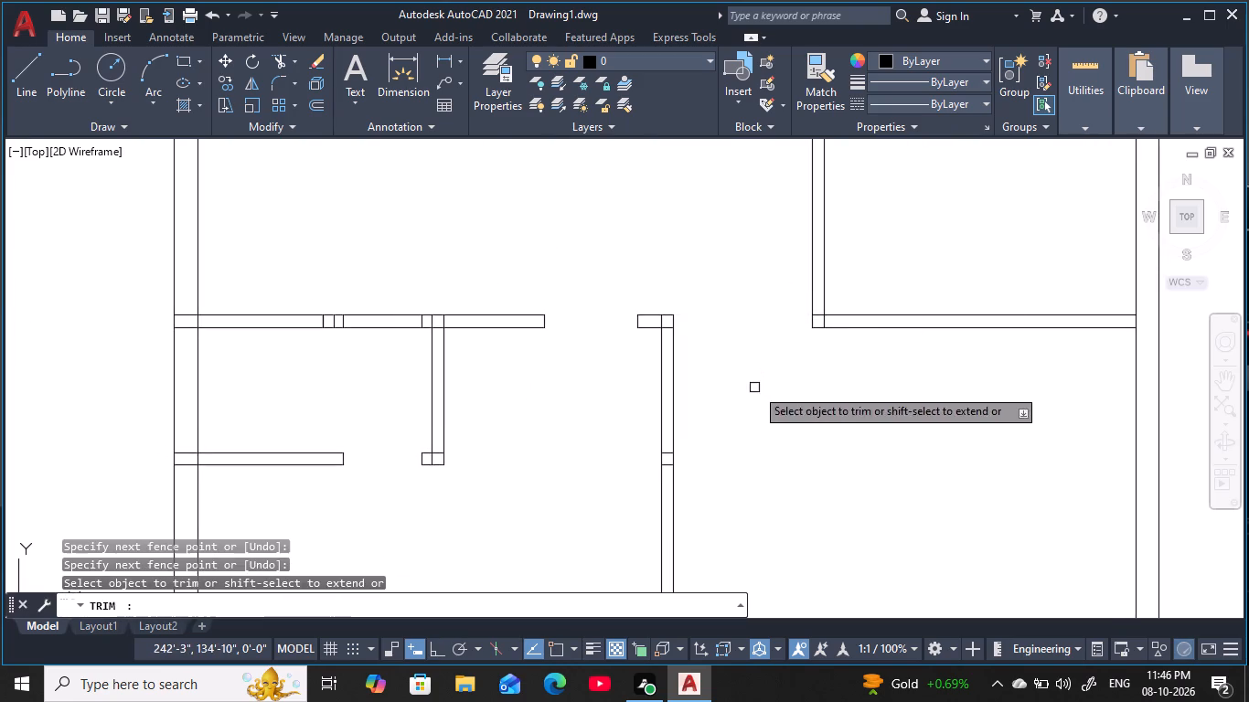
pyautogui.moveTo(760, 397); pyautogui.dragTo(751, 319, button='middle')
pyautogui.scroll(-2, 751, 312)
pyautogui.moveTo(750, 323); pyautogui.dragTo(739, 367, button='middle')
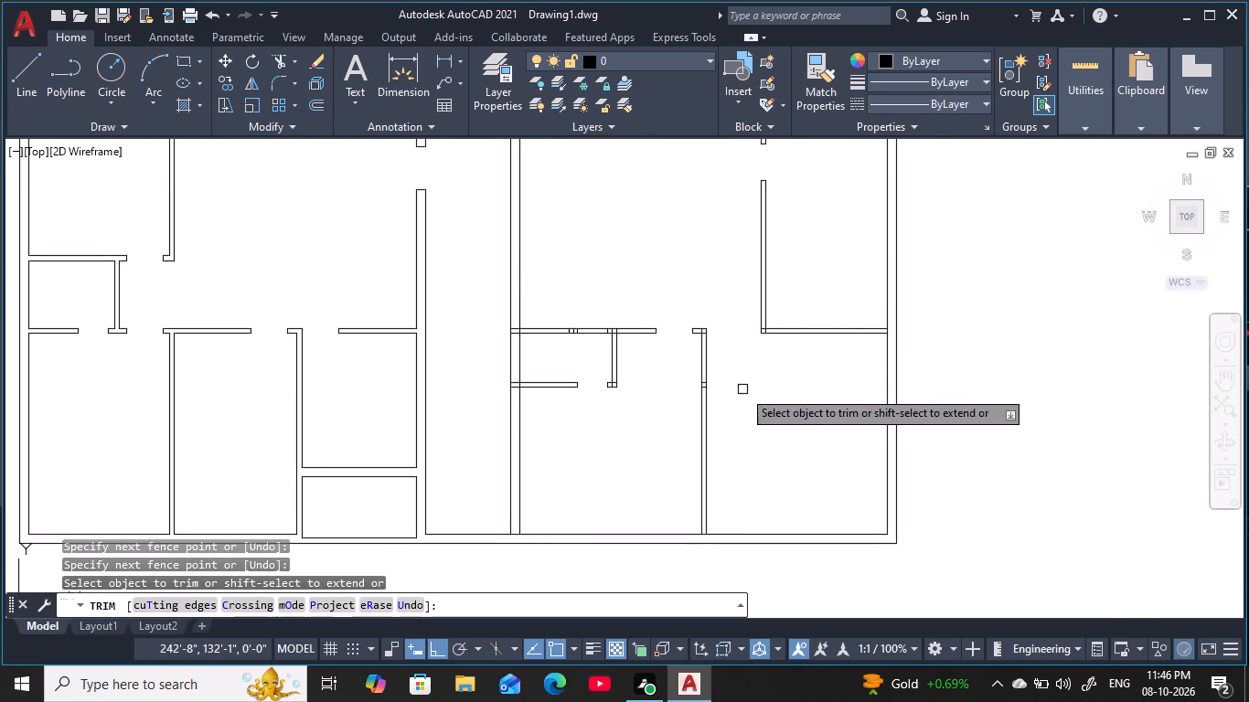
pyautogui.press('Escape')
pyautogui.press('Escape')
pyautogui.press('Escape')
pyautogui.press('Escape')
pyautogui.press('Escape')
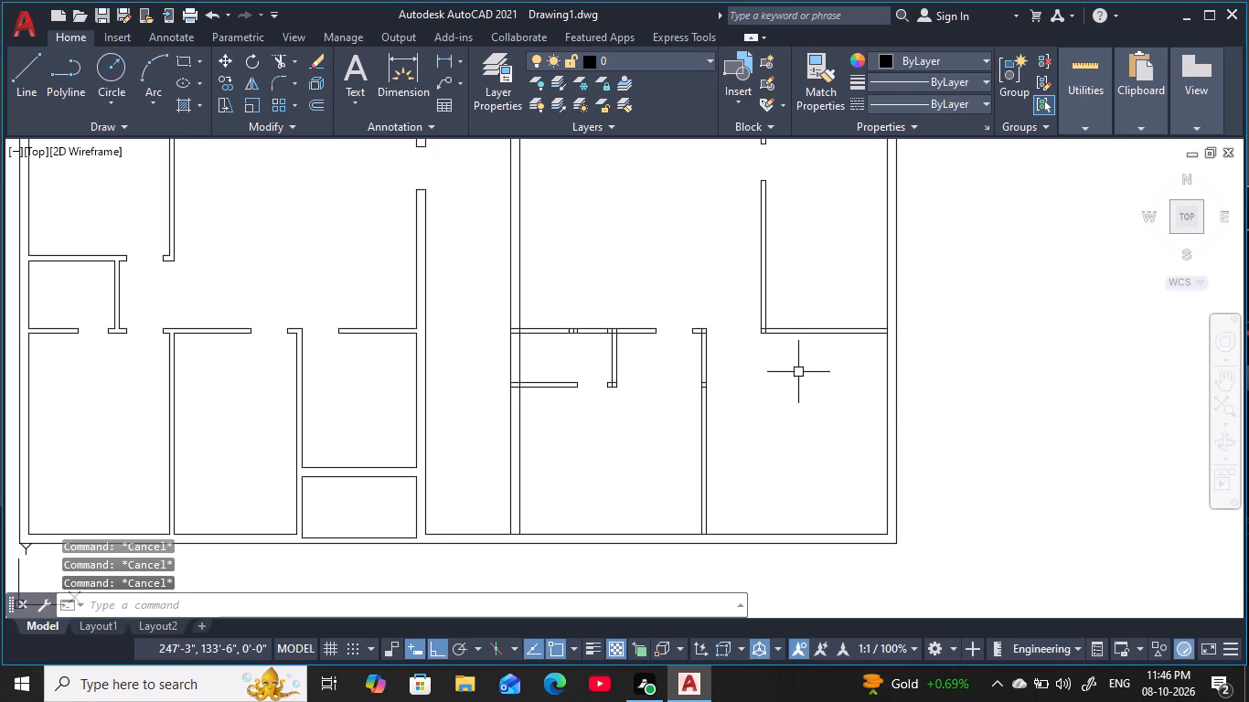
pyautogui.press('Escape')
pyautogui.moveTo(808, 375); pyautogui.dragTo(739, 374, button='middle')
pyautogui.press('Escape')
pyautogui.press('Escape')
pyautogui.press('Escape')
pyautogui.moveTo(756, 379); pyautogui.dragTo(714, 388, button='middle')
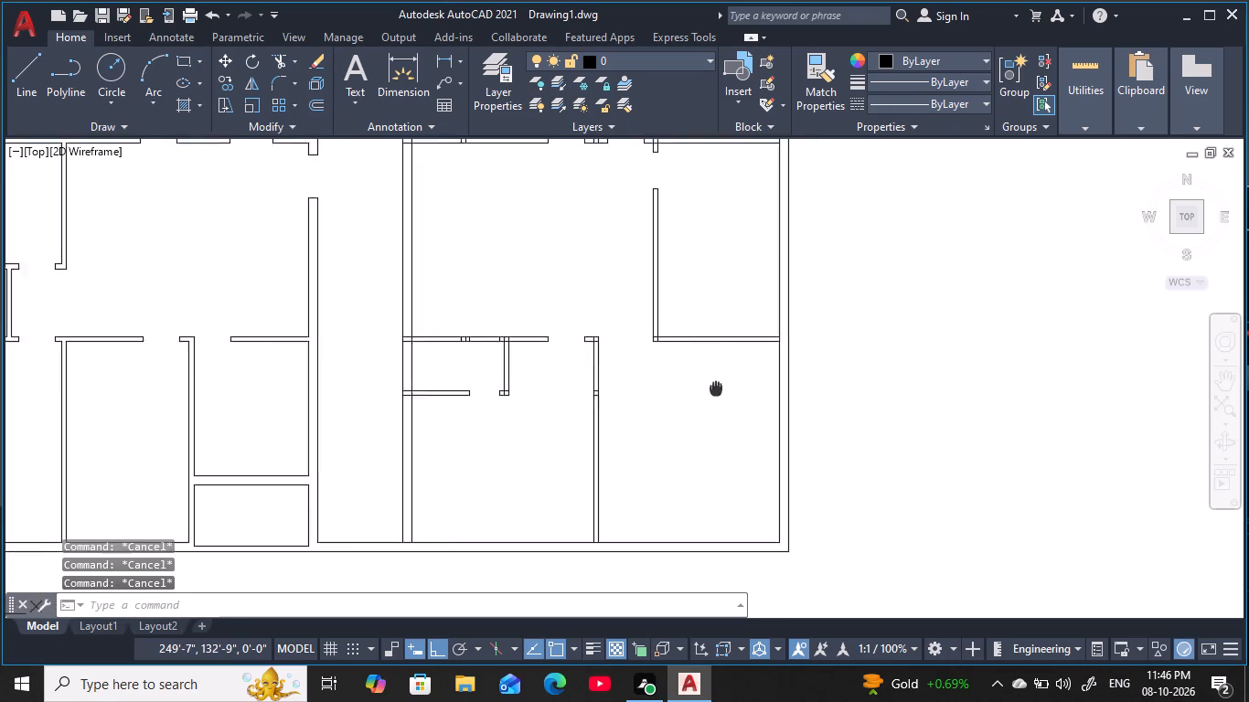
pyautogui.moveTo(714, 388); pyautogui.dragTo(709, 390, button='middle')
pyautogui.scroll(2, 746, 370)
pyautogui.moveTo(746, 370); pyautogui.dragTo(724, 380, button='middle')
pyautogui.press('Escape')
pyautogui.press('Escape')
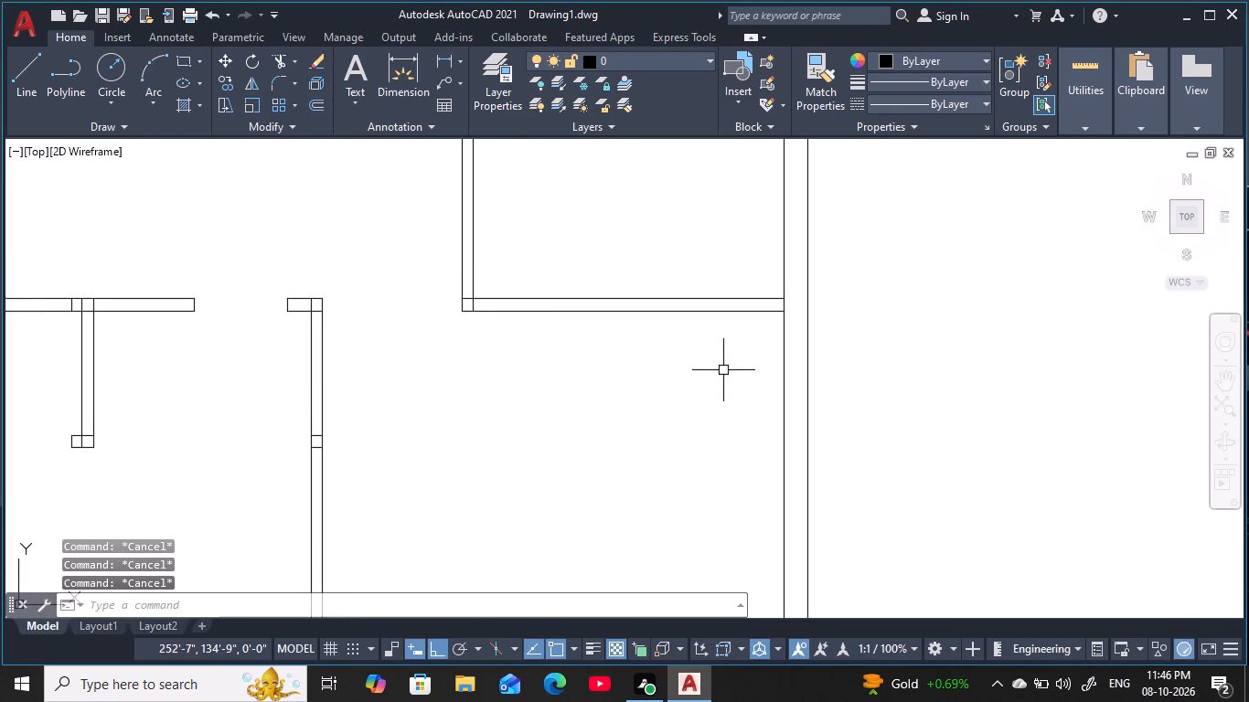
# Offset the lower face of the partition below the narrow middle right room 2' downward as a jamb line.
pyautogui.write('O')
pyautogui.press('space')
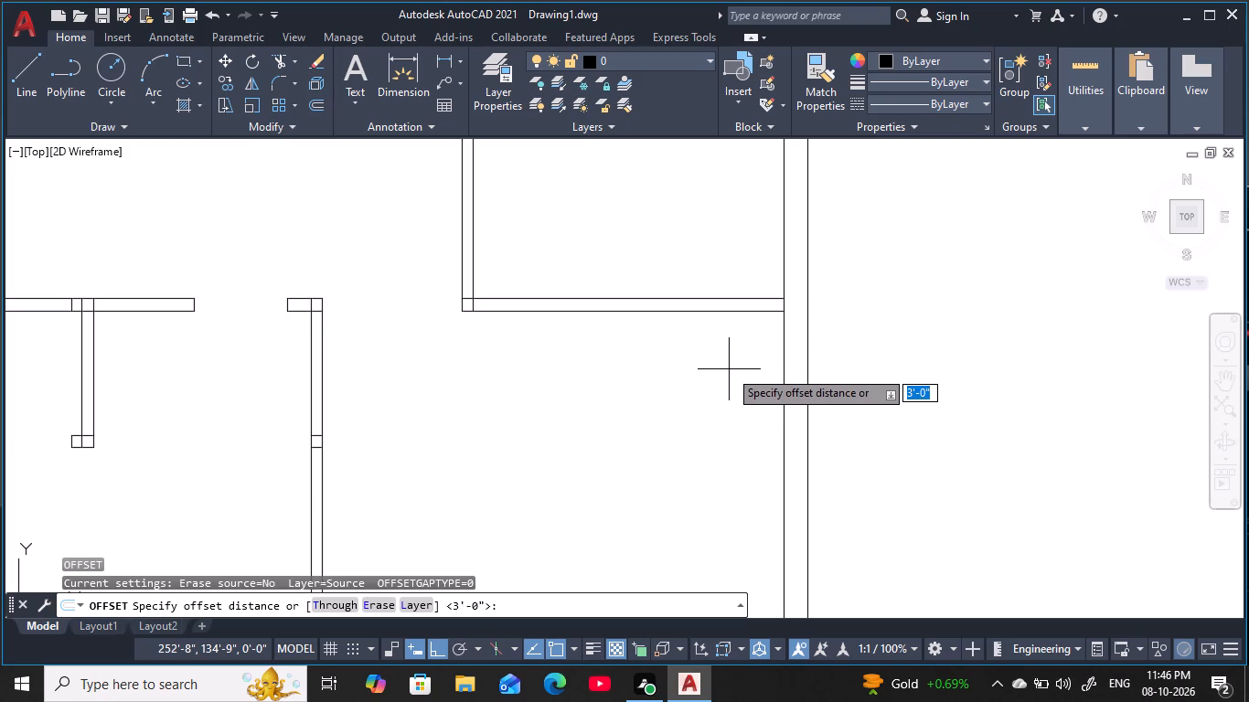
pyautogui.write("2'")
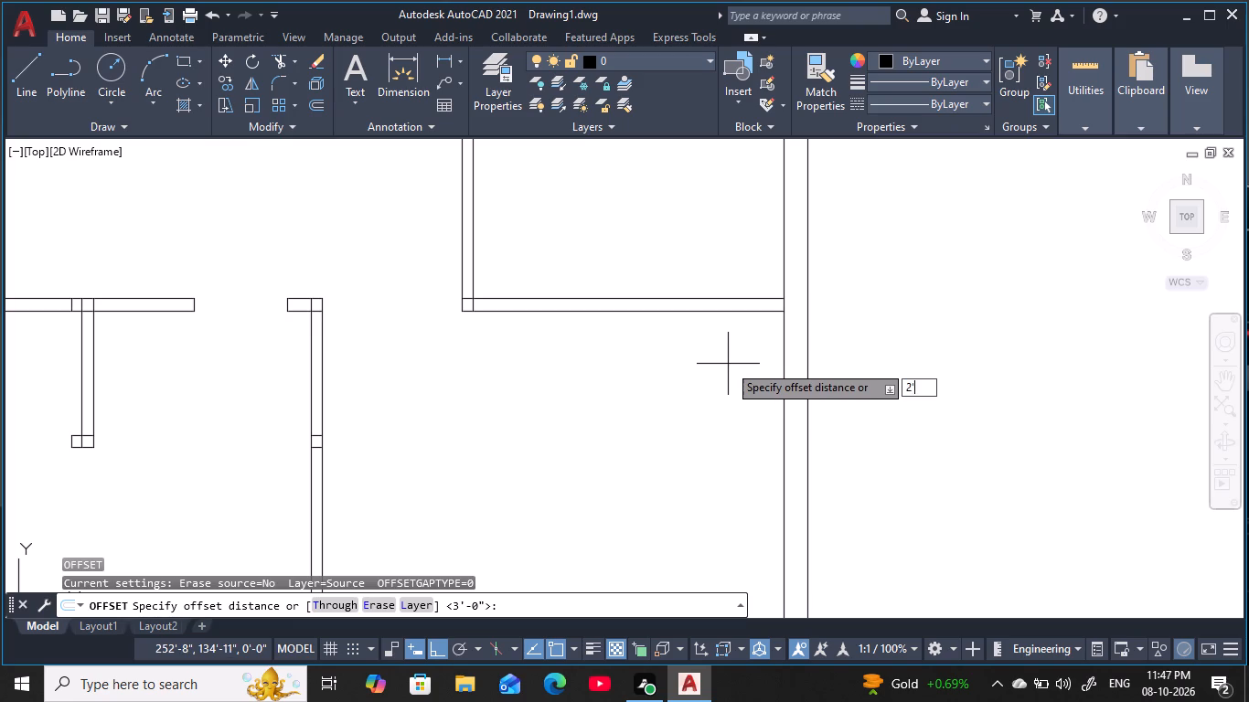
pyautogui.press('space')
pyautogui.click(753, 312)
pyautogui.click(730, 462)
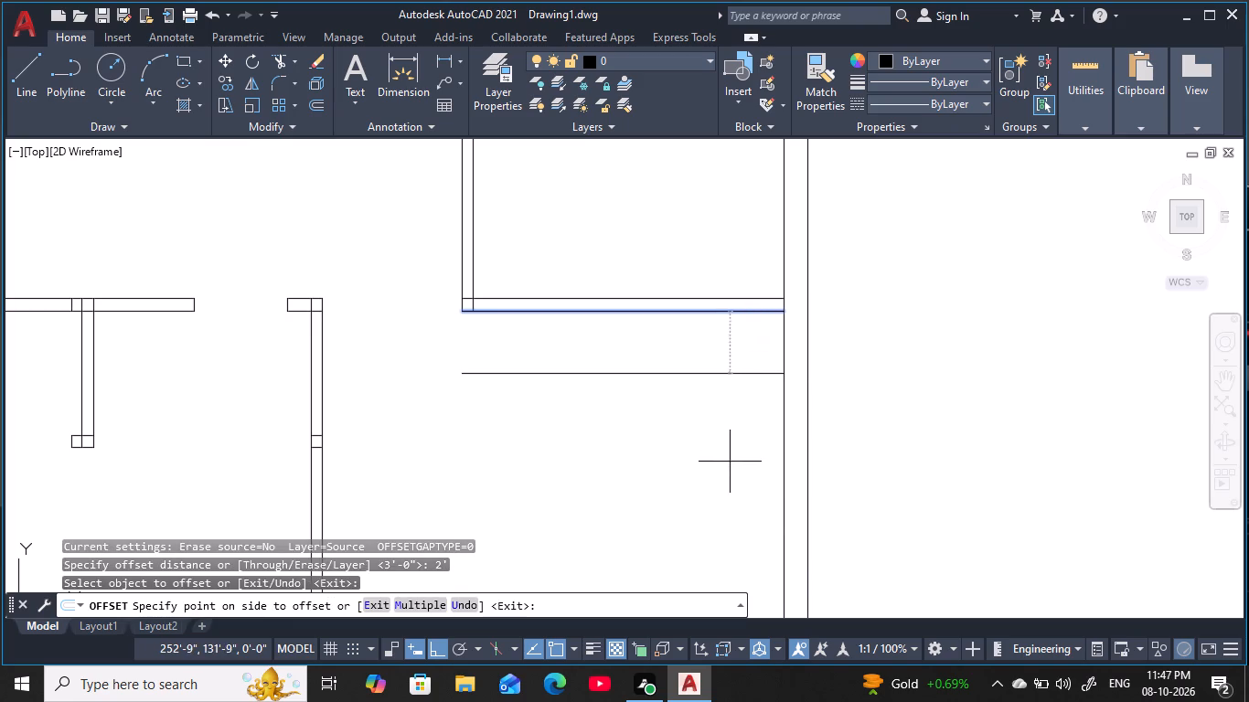
pyautogui.moveTo(726, 450); pyautogui.dragTo(758, 357, button='middle')
pyautogui.press('Escape')
pyautogui.press('Escape')
pyautogui.press('Escape')
pyautogui.press('Escape')
pyautogui.press('Escape')
pyautogui.press('Escape')
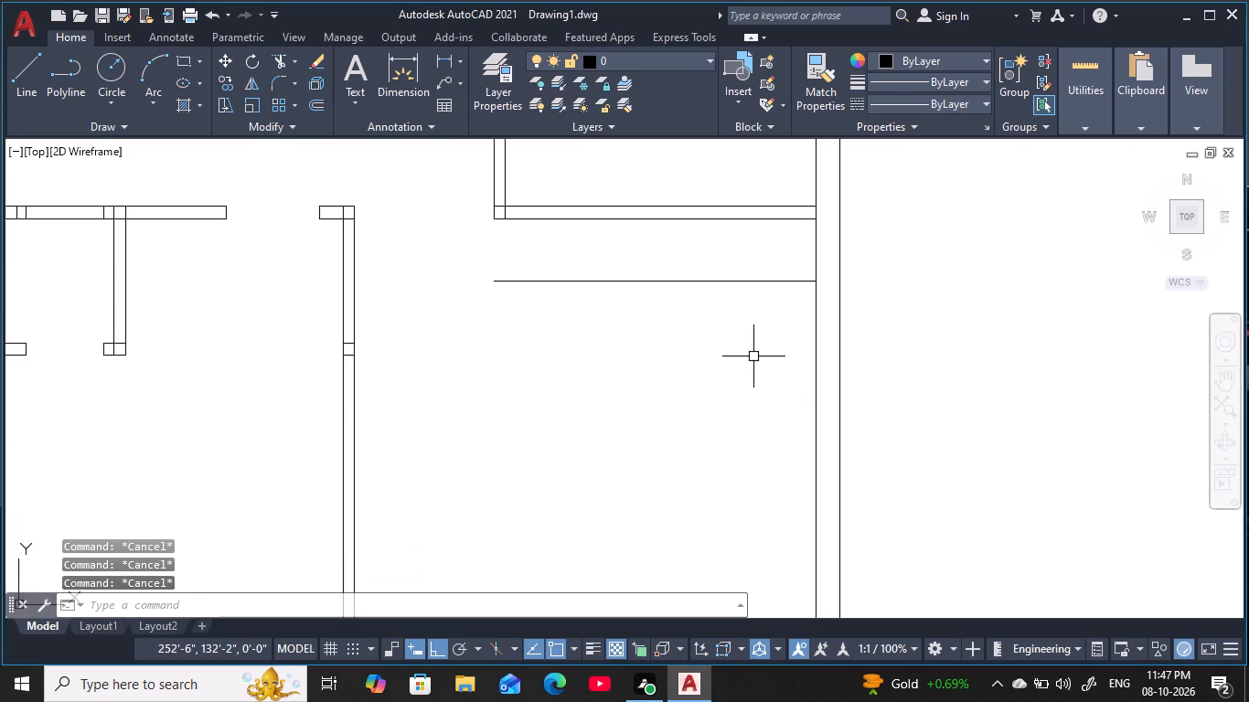
# Offset that jamb line 3'6" downward to mark the other side of the exterior door opening.
pyautogui.write('O')
pyautogui.press('space')
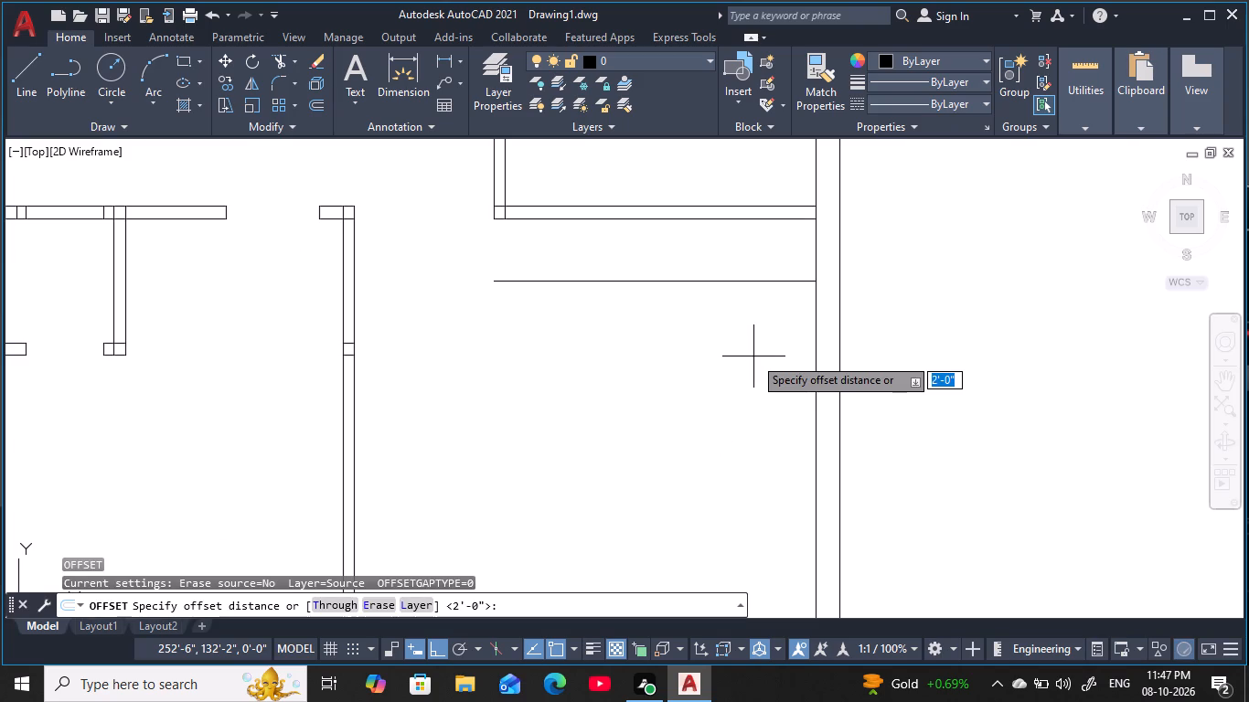
pyautogui.write("3'")
pyautogui.write('6')
pyautogui.press('space')
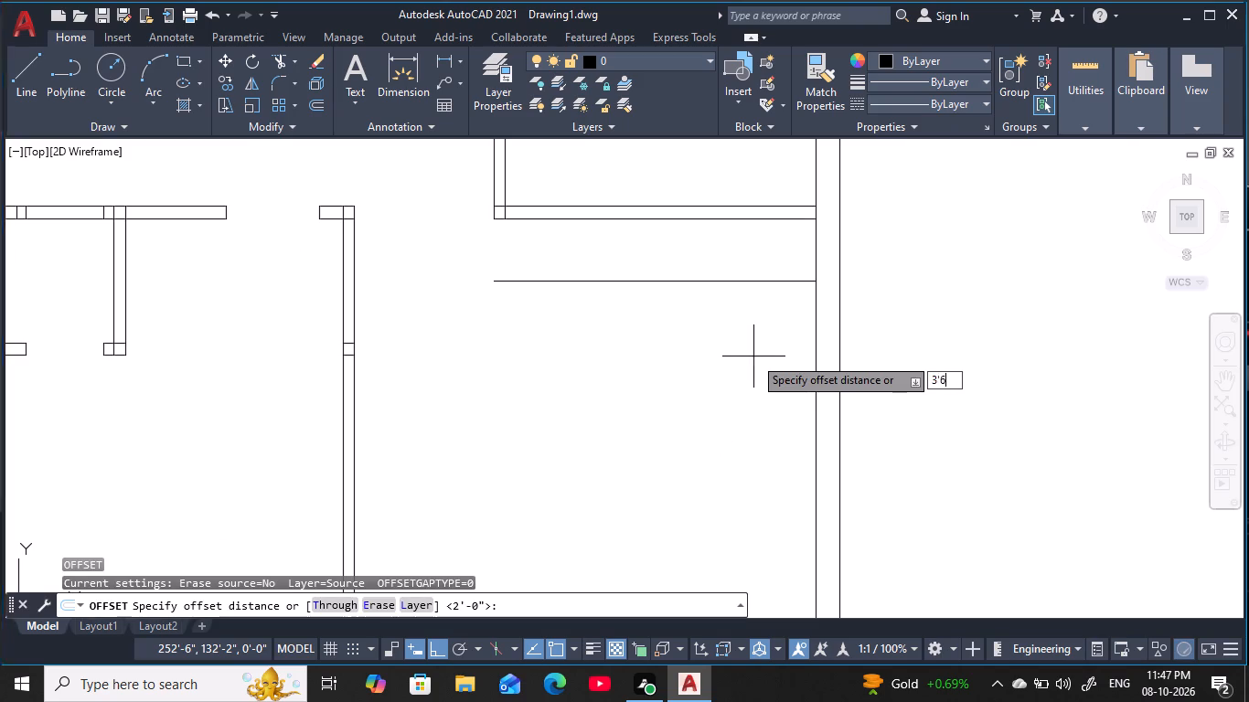
pyautogui.click(739, 282)
pyautogui.click(722, 457)
pyautogui.moveTo(726, 453); pyautogui.dragTo(731, 418, button='middle')
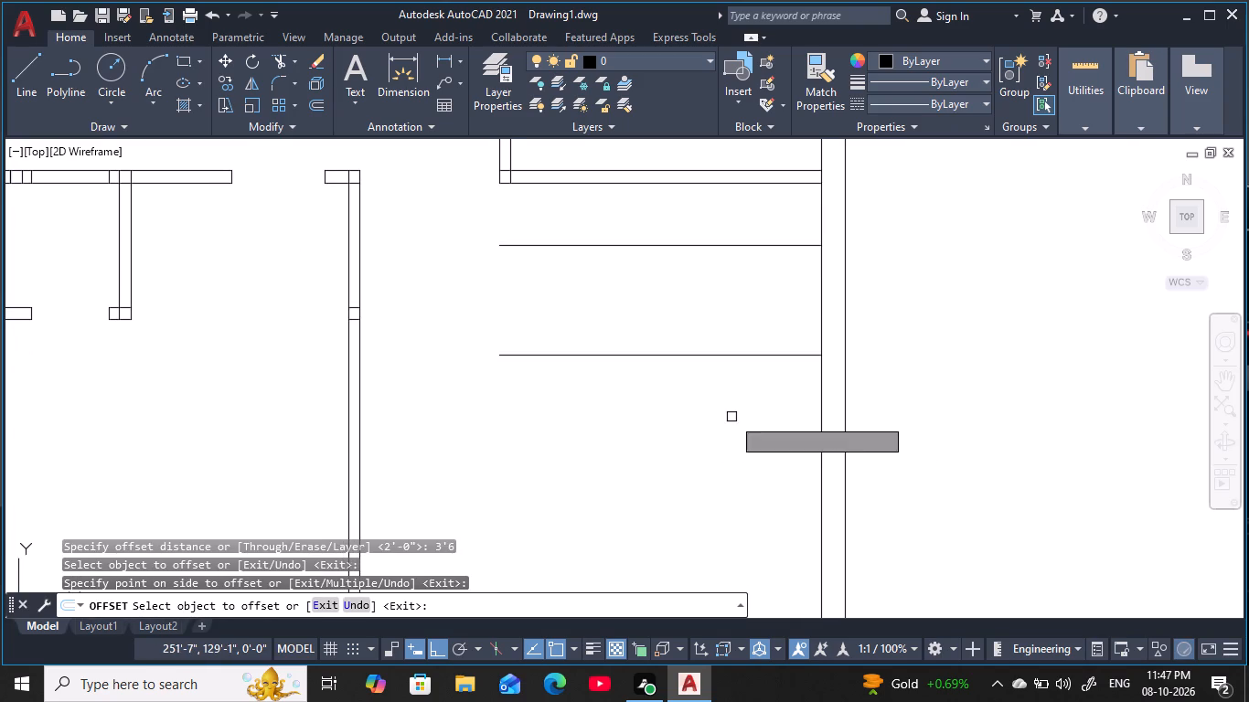
pyautogui.press('Escape')
pyautogui.press('Escape')
pyautogui.press('Escape')
pyautogui.press('Escape')
pyautogui.press('Escape')
# Extend both jamb lines across the right exterior wall to its outer face.
pyautogui.write('EX')
pyautogui.press('space')
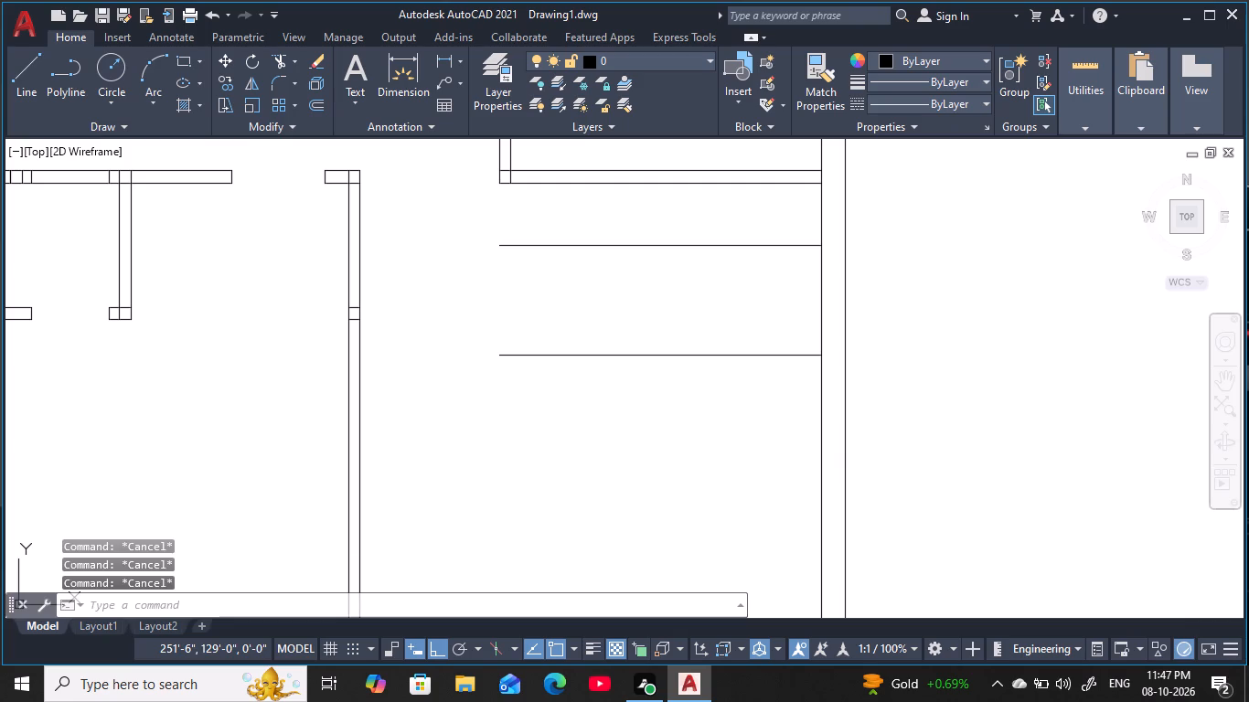
pyautogui.click(788, 245)
pyautogui.click(791, 351)
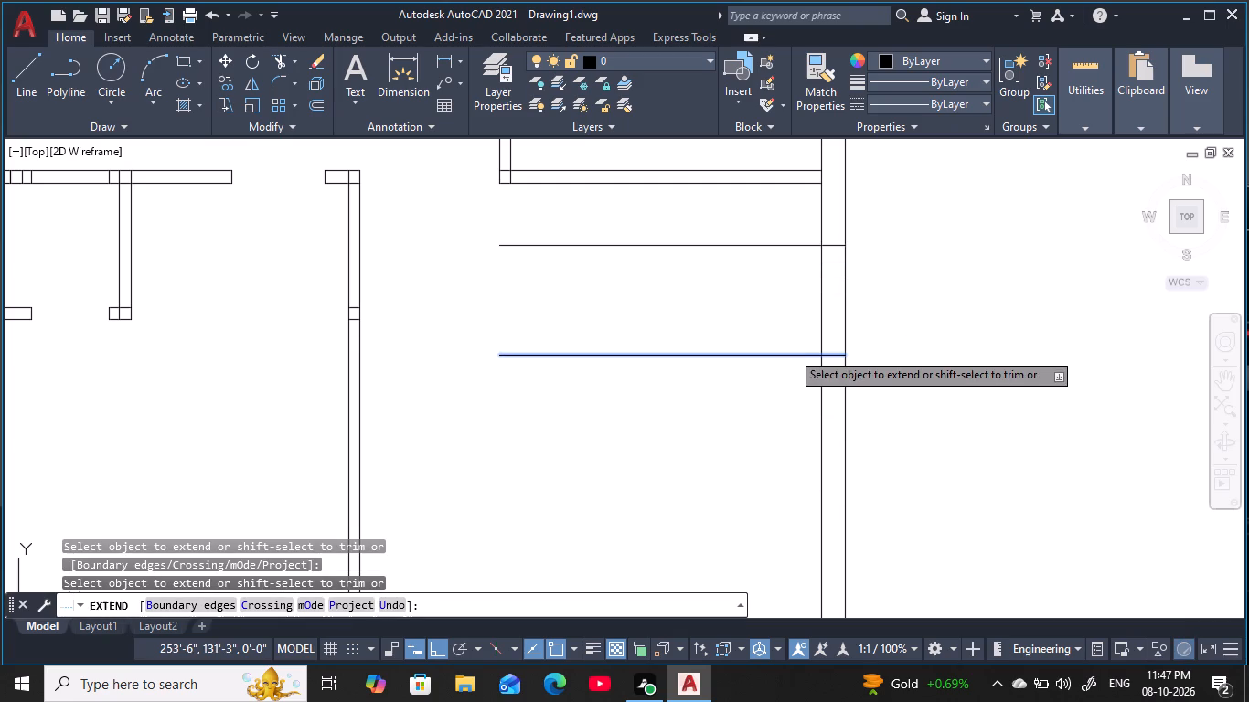
pyautogui.press('Escape')
pyautogui.press('Escape')
pyautogui.press('Escape')
pyautogui.press('Escape')
pyautogui.press('Escape')
# Trim the right exterior wall between the jamb lines and their excess inside the room to cut the 3'6" opening.
pyautogui.press('t')
pyautogui.press('r')
pyautogui.press('space')
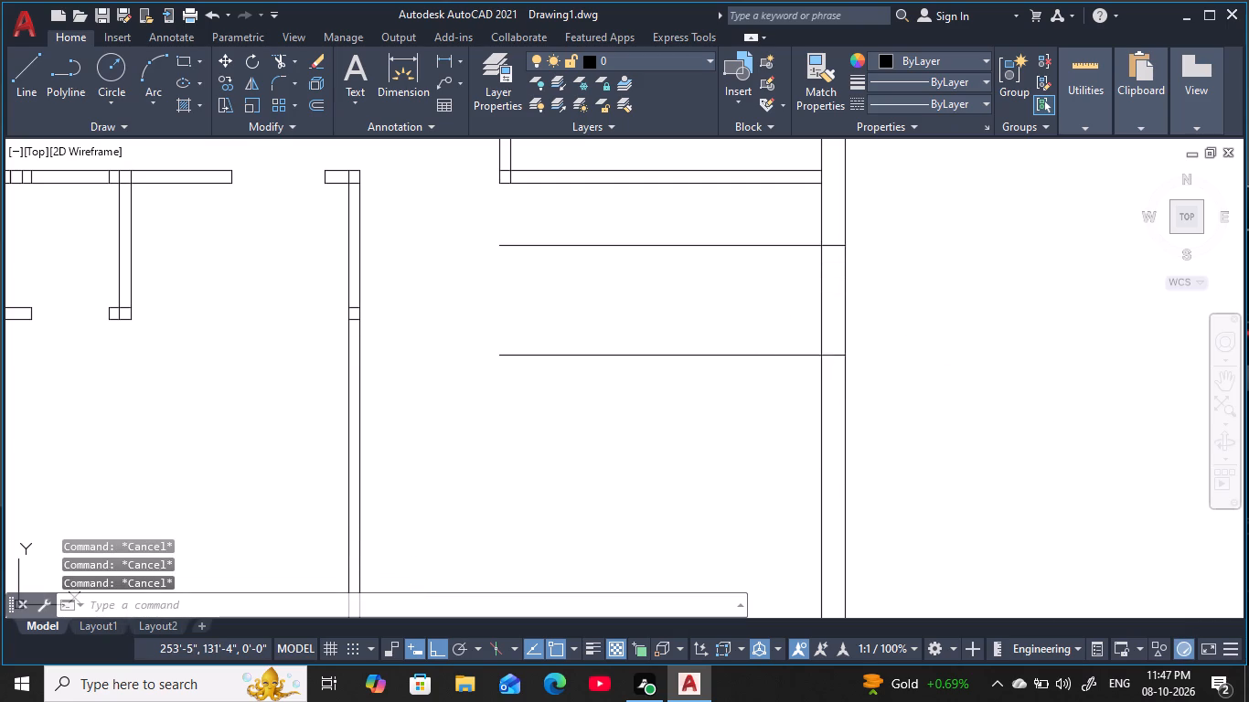
pyautogui.click(784, 316)
pyautogui.click(950, 323)
pyautogui.click(761, 300)
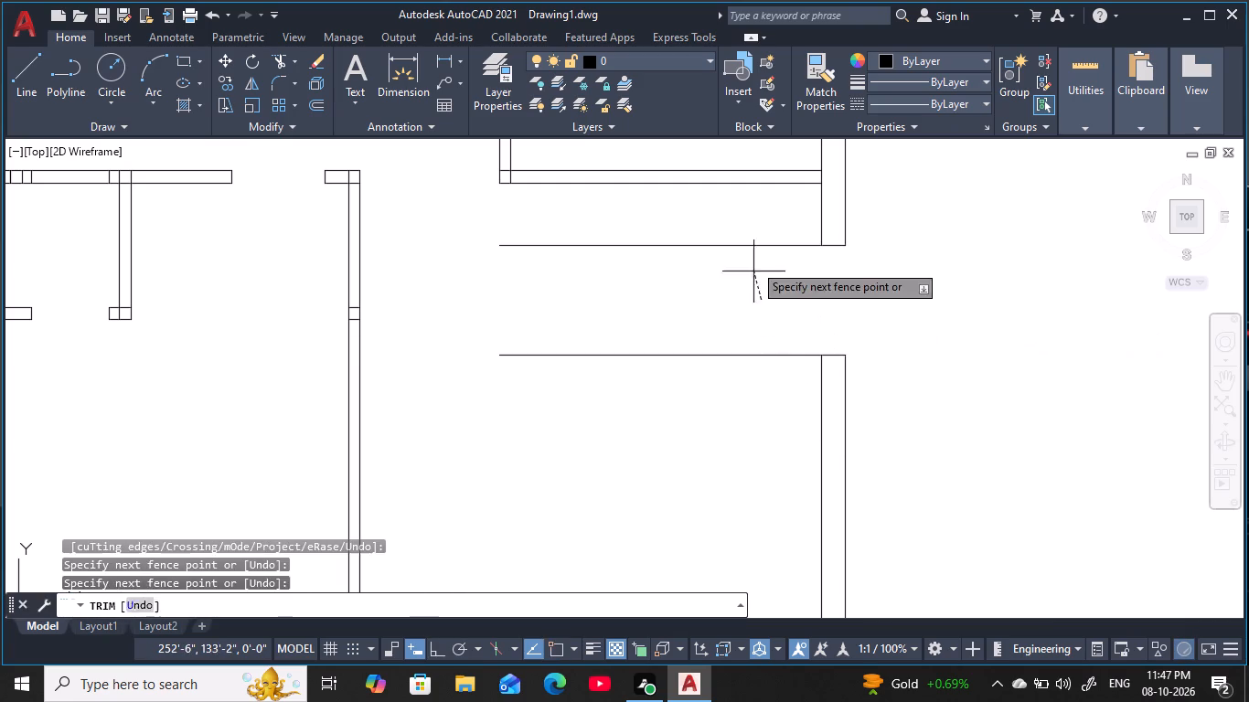
pyautogui.click(750, 233)
pyautogui.click(734, 310)
pyautogui.click(710, 417)
pyautogui.scroll(-1, 716, 391)
pyautogui.moveTo(720, 378); pyautogui.dragTo(727, 343, button='middle')
pyautogui.scroll(-1, 726, 336)
pyautogui.moveTo(725, 339); pyautogui.dragTo(721, 379, button='middle')
pyautogui.scroll(-1, 723, 347)
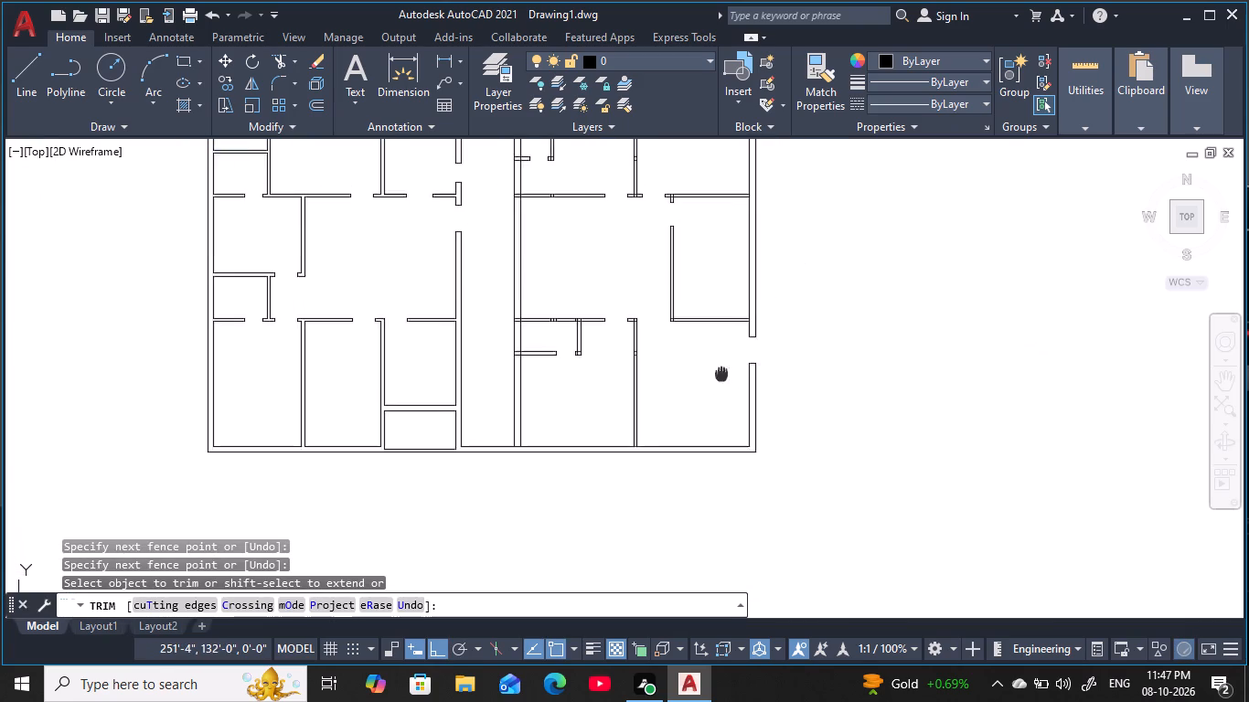
pyautogui.moveTo(721, 379); pyautogui.dragTo(718, 420, button='middle')
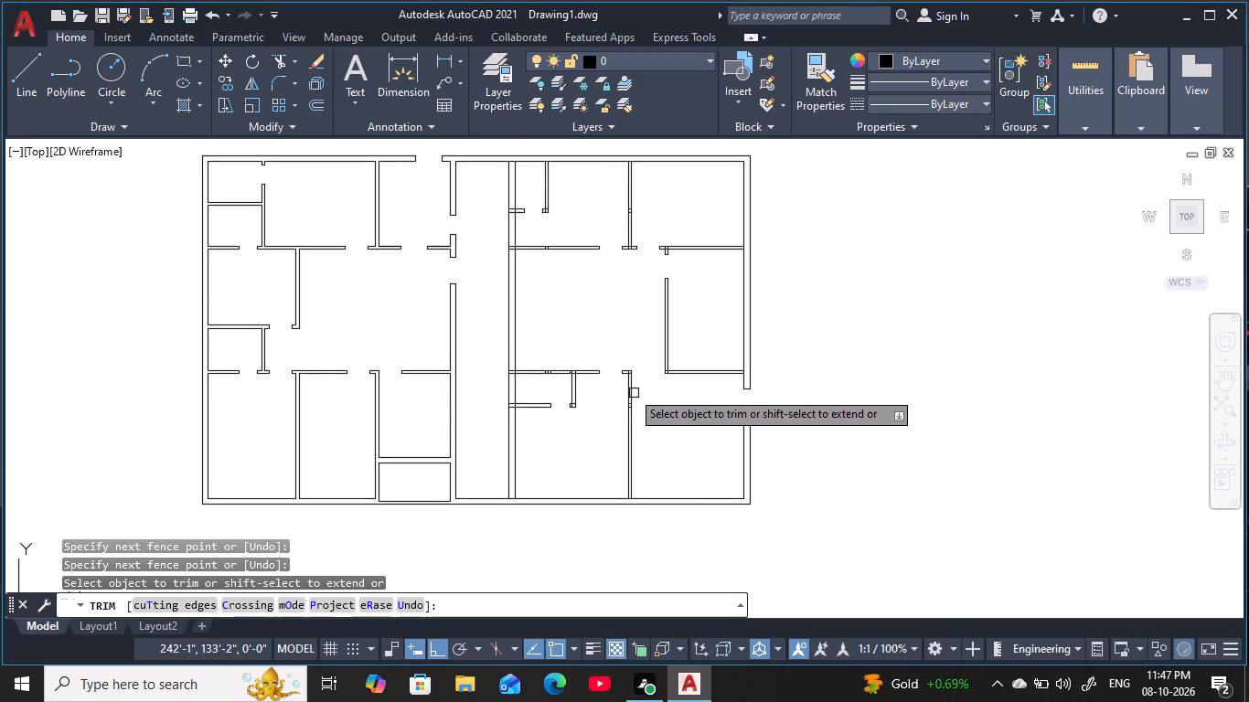
# Measure the wall stub between the horizontal partition and the door opening on the corridor's left wall.
pyautogui.moveTo(550, 292); pyautogui.dragTo(624, 315, button='middle')
pyautogui.scroll(3, 547, 283)
pyautogui.moveTo(547, 283); pyautogui.dragTo(584, 282, button='middle')
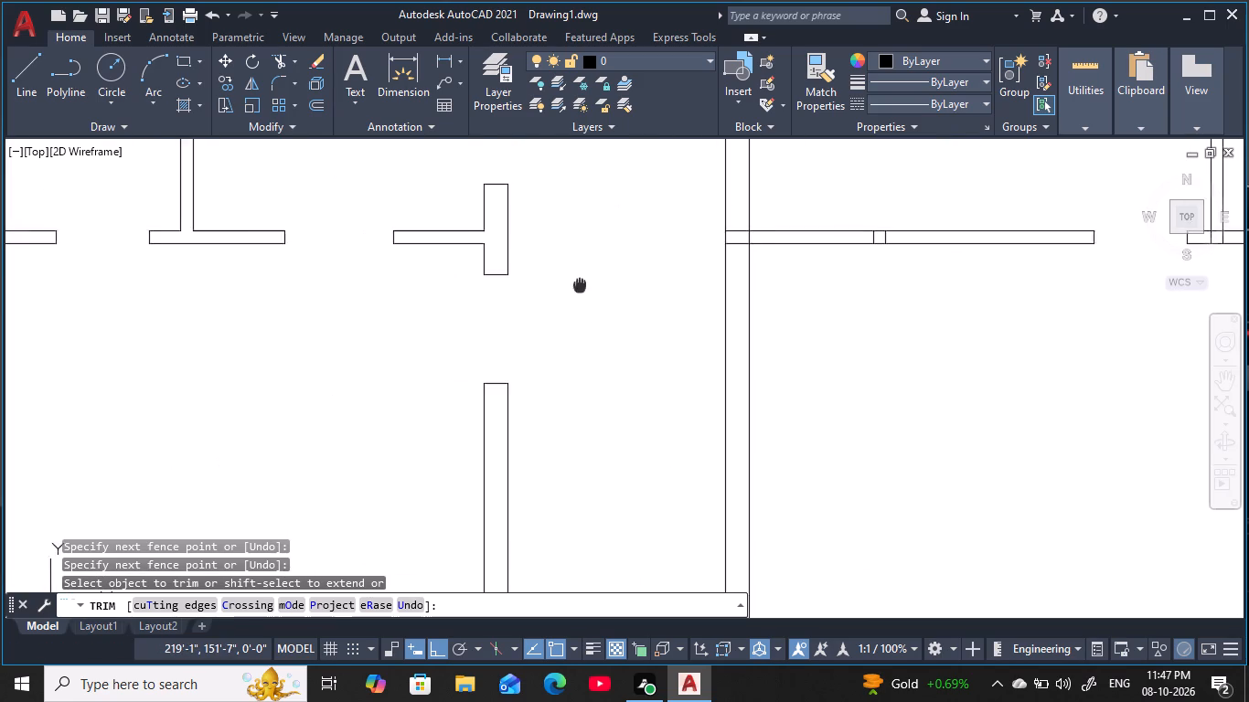
pyautogui.moveTo(584, 282); pyautogui.dragTo(596, 279, button='middle')
pyautogui.press('Escape')
pyautogui.press('Escape')
pyautogui.press('Escape')
pyautogui.press('Escape')
pyautogui.press('Escape')
pyautogui.press('Escape')
pyautogui.press('Escape')
pyautogui.write('DLI')
pyautogui.press('space')
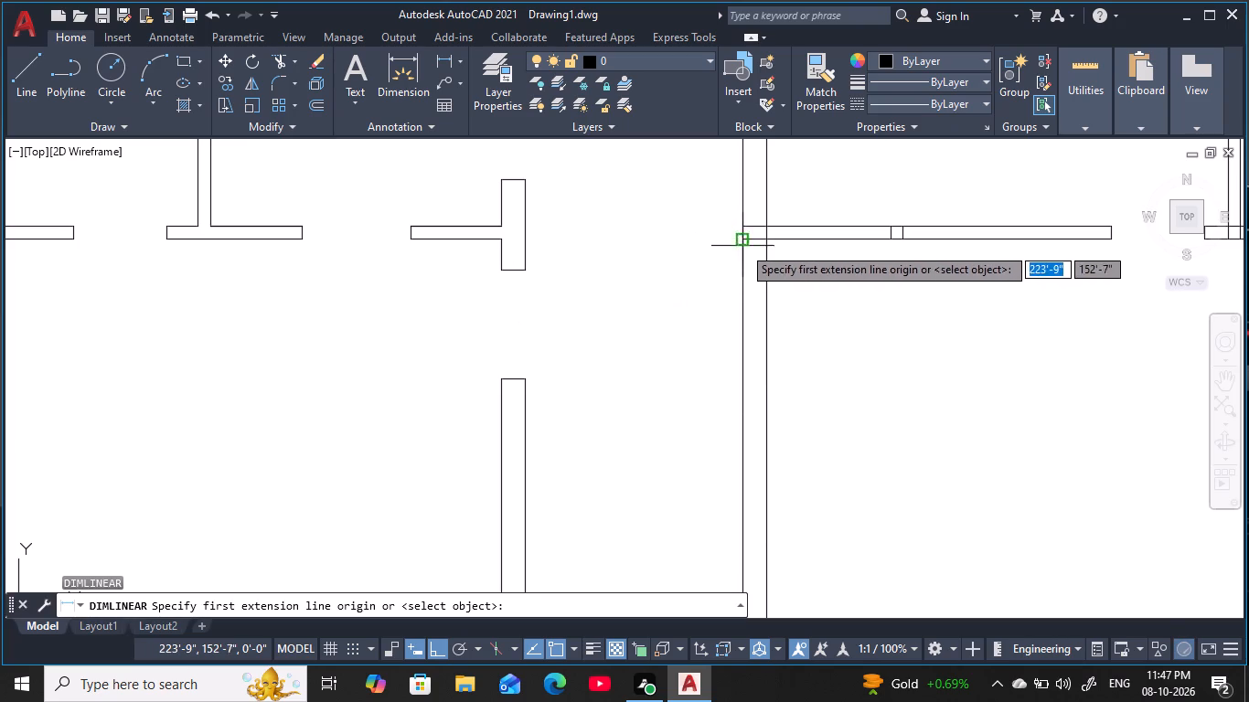
pyautogui.click(500, 243)
pyautogui.click(501, 267)
pyautogui.press('Escape')
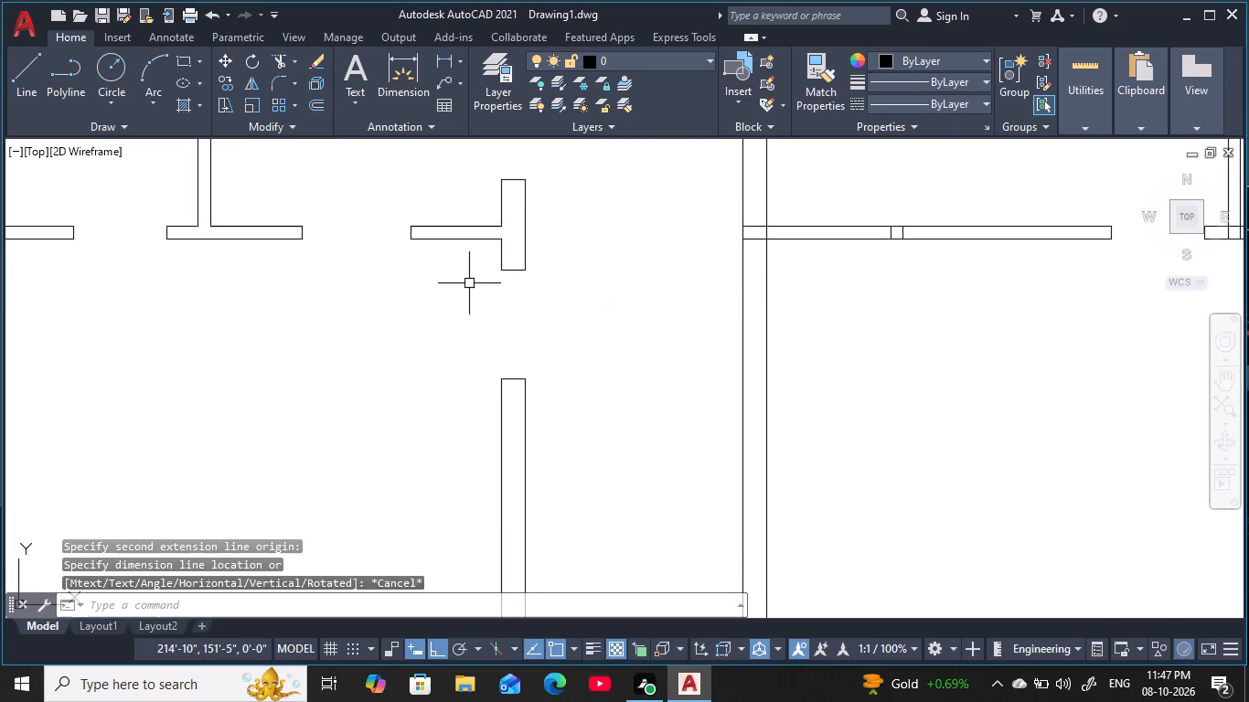
pyautogui.press('Escape')
pyautogui.press('Escape')
pyautogui.press('Escape')
# Offset the lower face of the upper horizontal partition beside the corridor's right wall 1' downward as a jamb line.
pyautogui.moveTo(643, 280); pyautogui.dragTo(558, 263, button='middle')
pyautogui.press('Escape')
pyautogui.press('Escape')
pyautogui.press('o')
pyautogui.press('space')
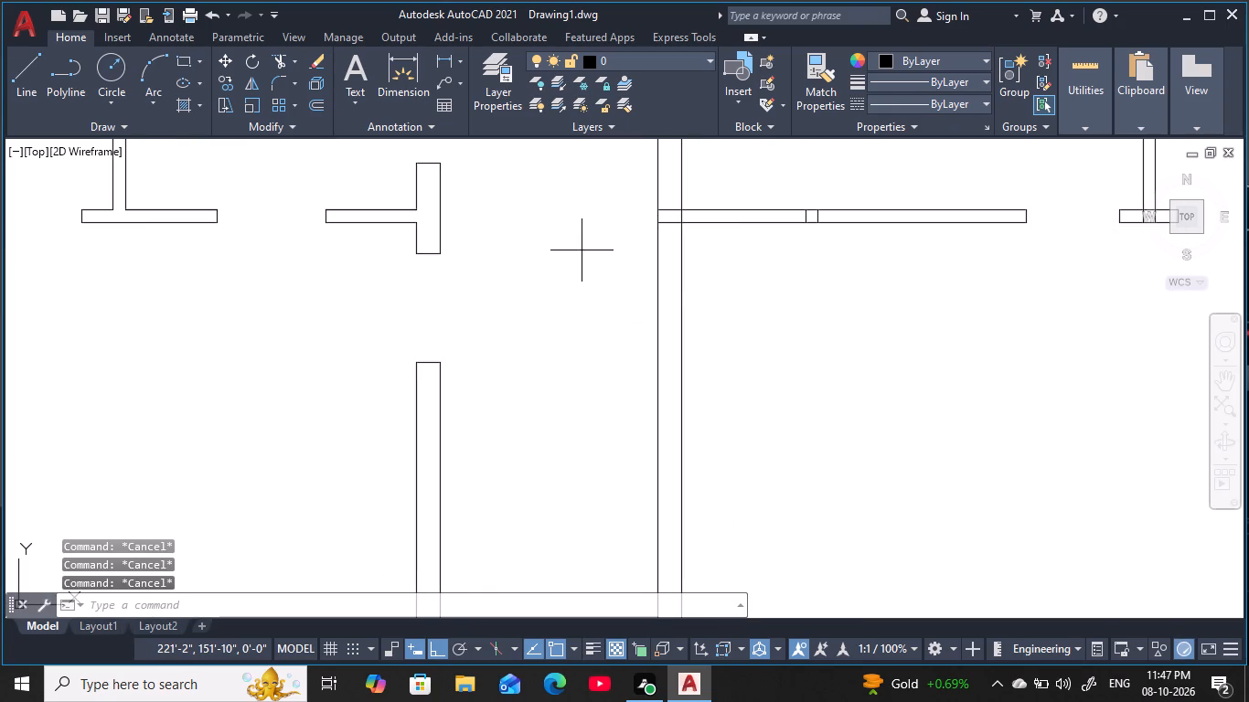
pyautogui.press('1')
pyautogui.press("'")
pyautogui.press('space')
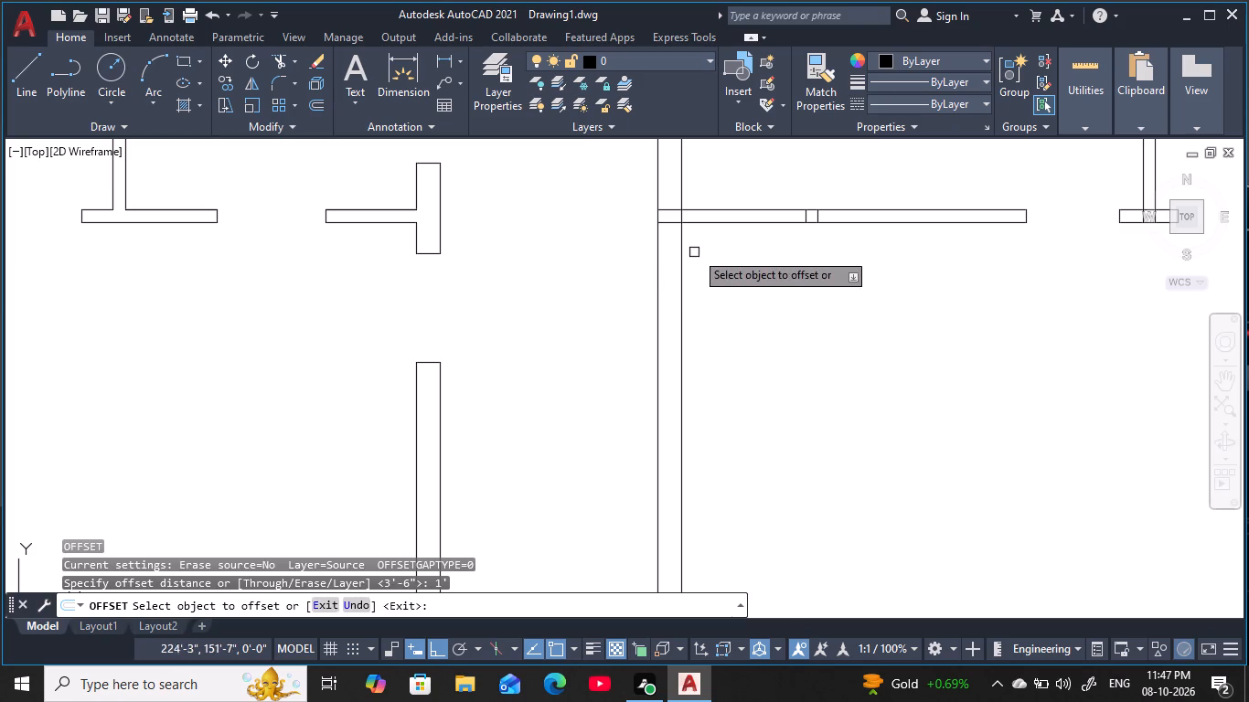
pyautogui.click(702, 224)
pyautogui.click(730, 371)
pyautogui.press('Escape')
pyautogui.press('Escape')
pyautogui.press('Escape')
pyautogui.press('Escape')
pyautogui.press('Escape')
pyautogui.press('Escape')
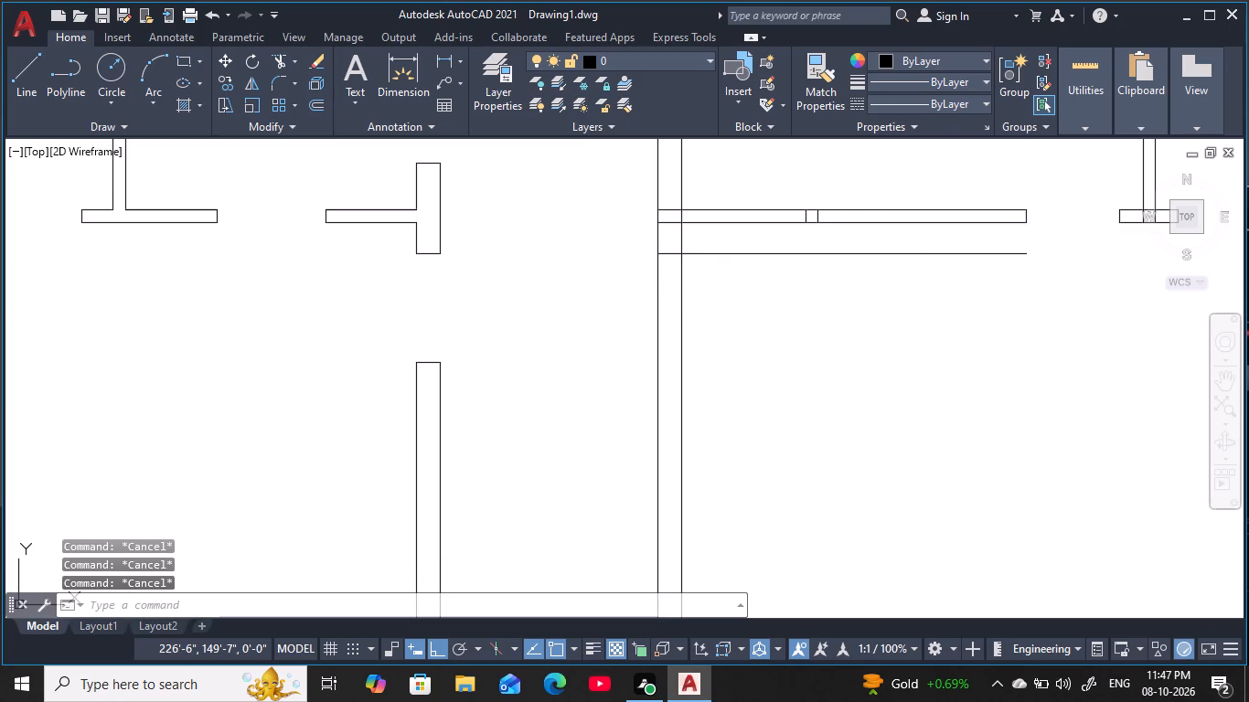
pyautogui.press('Escape')
# Offset that 1' jamb line 3'6" downward to mark the other side of the corridor door opening.
pyautogui.press('o')
pyautogui.press('space')
pyautogui.write("3'")
pyautogui.press('6')
pyautogui.press('space')
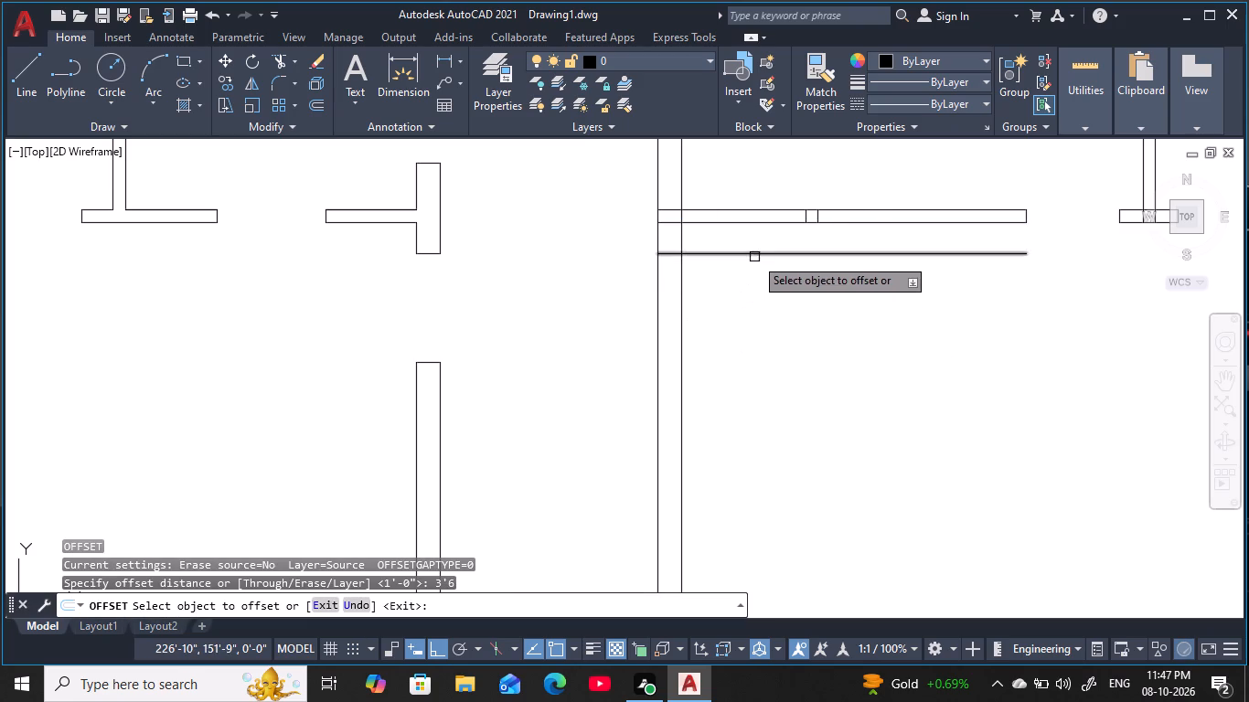
pyautogui.click(754, 257)
pyautogui.click(752, 444)
pyautogui.moveTo(764, 435); pyautogui.dragTo(753, 379, button='middle')
pyautogui.press('Escape')
pyautogui.press('Escape')
pyautogui.press('Escape')
pyautogui.press('Escape')
pyautogui.press('Escape')
pyautogui.press('Escape')
pyautogui.press('Escape')
pyautogui.press('Escape')
pyautogui.press('Escape')
pyautogui.press('Escape')
pyautogui.press('Escape')
pyautogui.press('Escape')
pyautogui.press('Escape')
pyautogui.press('Escape')
pyautogui.press('Escape')
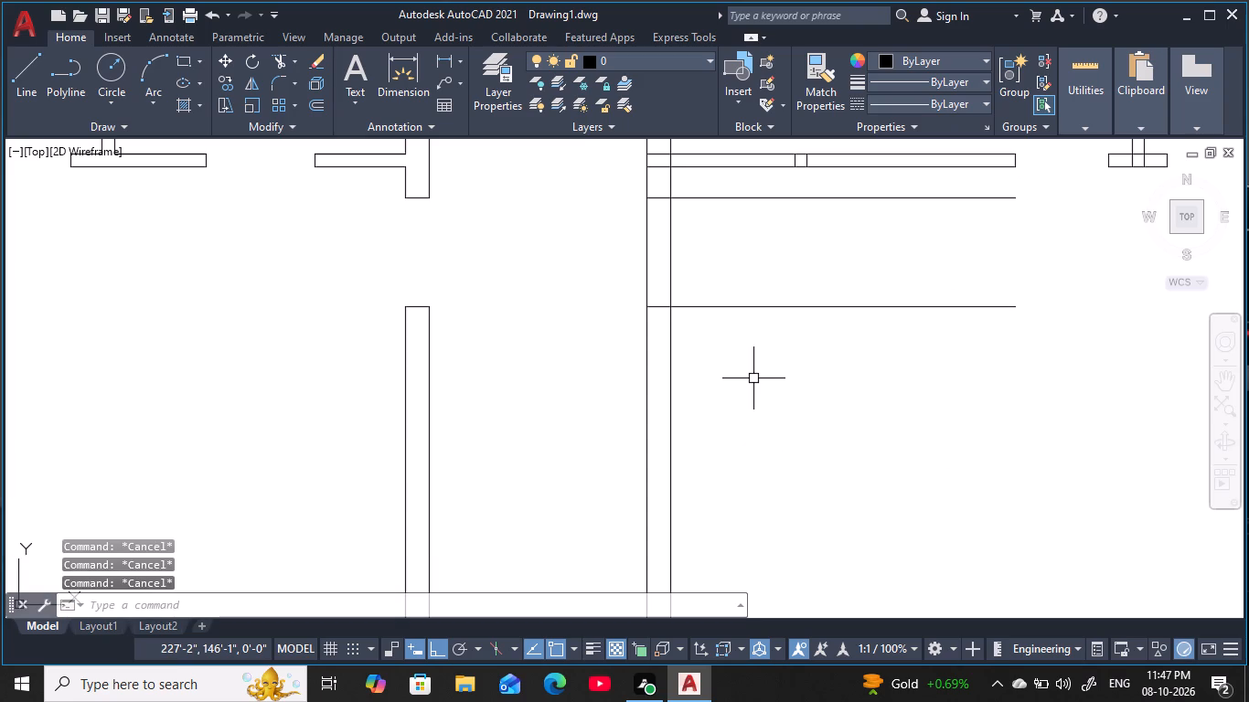
# Trim the corridor's right wall between the jamb lines and their excess inside the room to cut the 3'6" opening.
pyautogui.write('TR')
pyautogui.press('space')
pyautogui.click(725, 265)
pyautogui.click(564, 267)
pyautogui.click(732, 207)
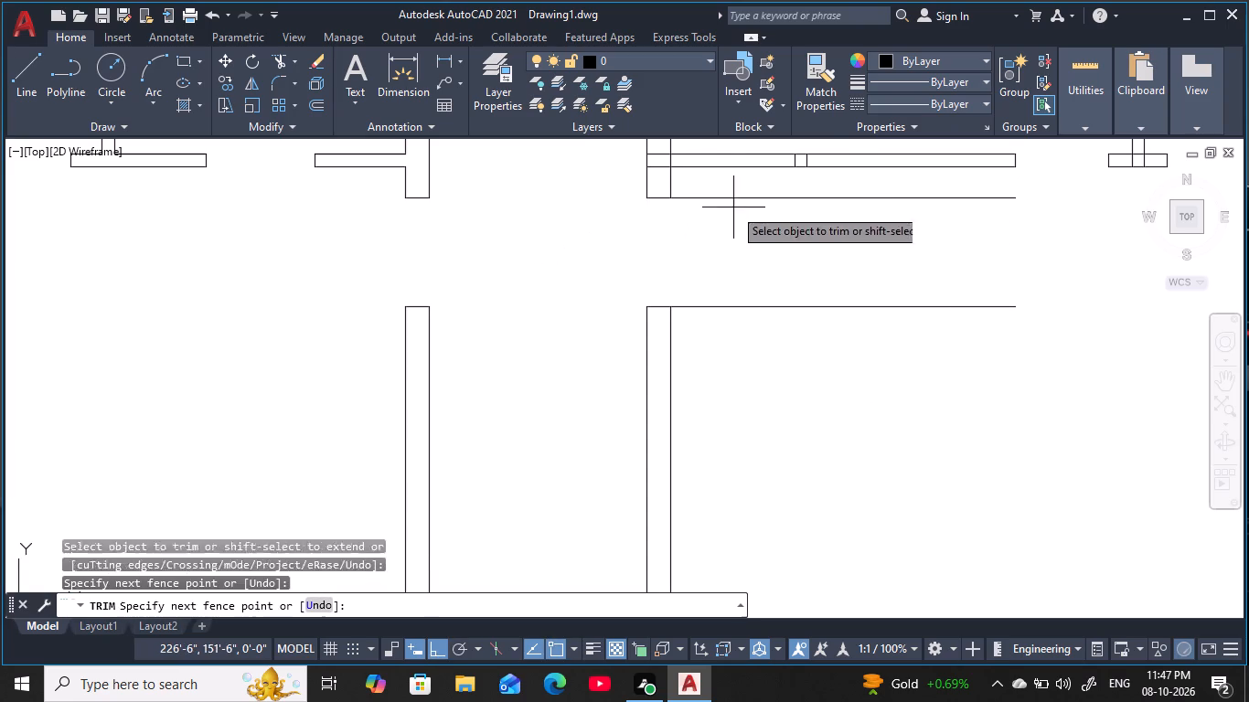
pyautogui.click(736, 193)
pyautogui.moveTo(754, 285); pyautogui.dragTo(755, 299)
pyautogui.click(775, 411)
pyautogui.scroll(-2, 779, 414)
pyautogui.moveTo(779, 409); pyautogui.dragTo(742, 333, button='middle')
pyautogui.moveTo(803, 345); pyautogui.dragTo(776, 326, button='middle')
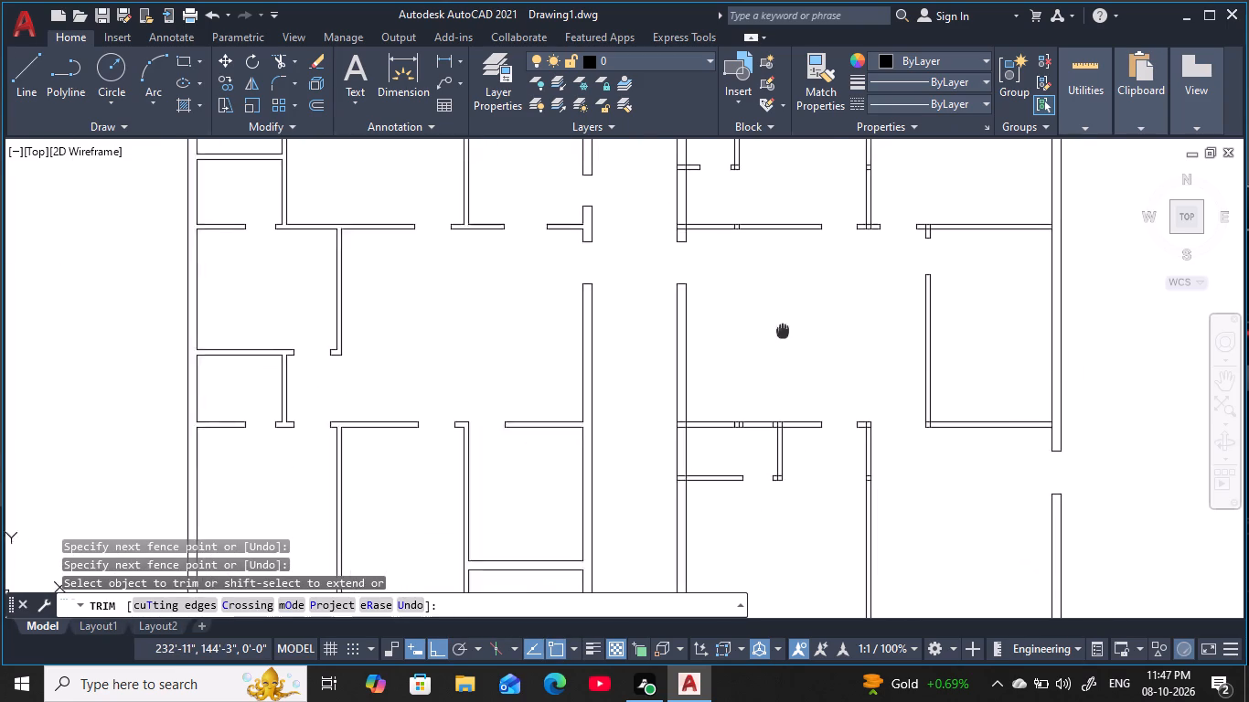
pyautogui.moveTo(776, 326); pyautogui.dragTo(737, 293, button='middle')
pyautogui.press('Escape')
pyautogui.press('Escape')
pyautogui.press('Escape')
pyautogui.press('Escape')
pyautogui.press('Escape')
pyautogui.press('Escape')
pyautogui.press('Escape')
pyautogui.press('Escape')
pyautogui.press('Escape')
pyautogui.press('Escape')
pyautogui.press('Escape')
pyautogui.press('Escape')
pyautogui.press('Escape')
pyautogui.press('Escape')
pyautogui.press('Escape')
pyautogui.press('Escape')
pyautogui.moveTo(757, 309); pyautogui.dragTo(743, 296, button='middle')
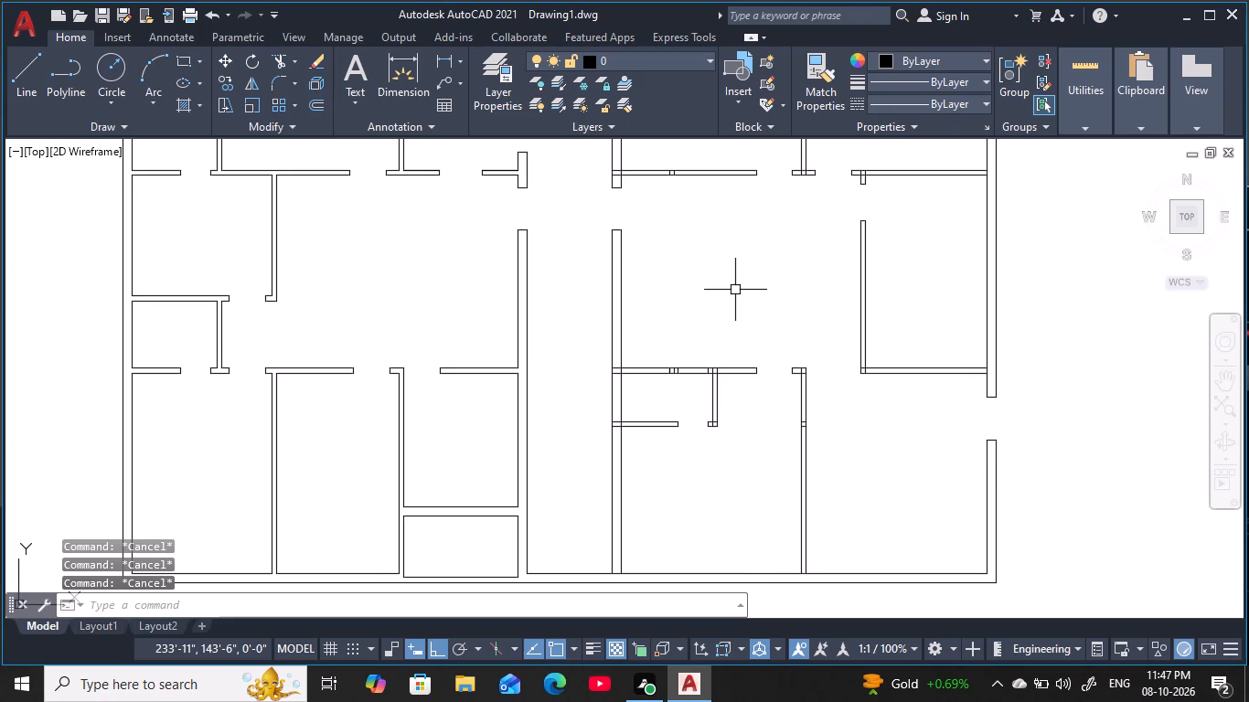
pyautogui.press('Escape')
pyautogui.press('Escape')
pyautogui.press('Escape')
# Offset the inner face of the right exterior wall 2' to the left in the upper right room.
pyautogui.moveTo(744, 255); pyautogui.dragTo(712, 420, button='middle')
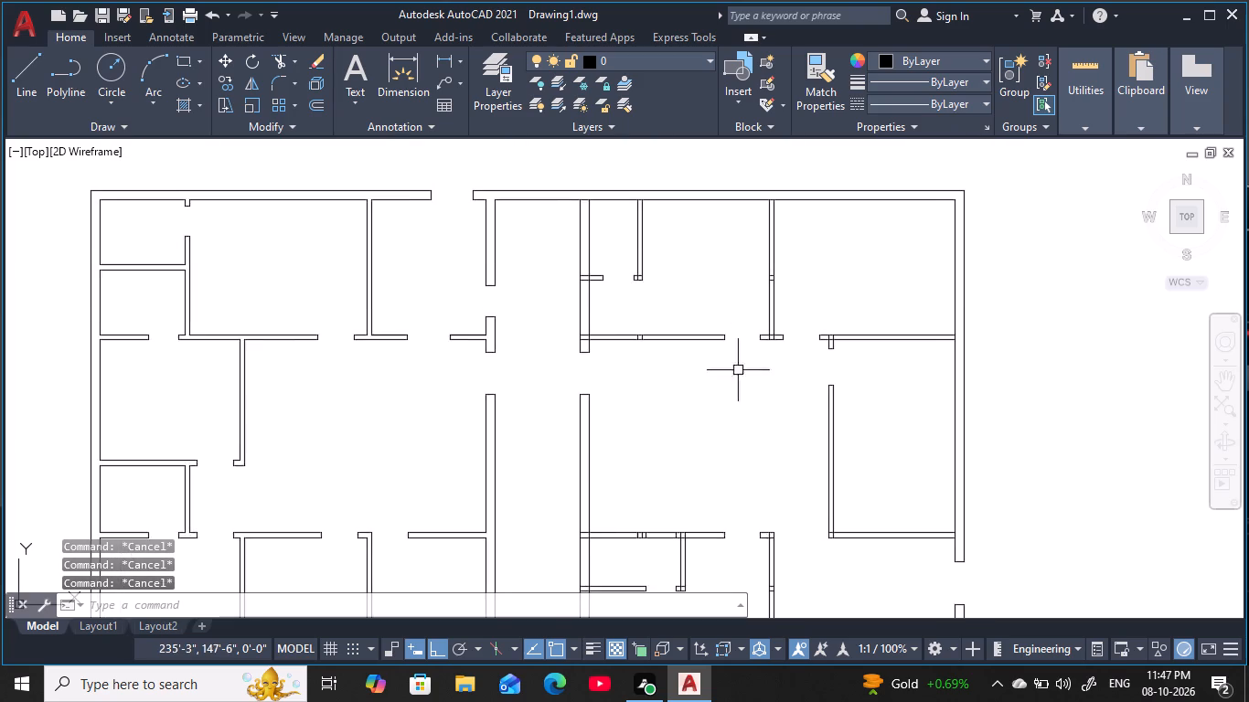
pyautogui.moveTo(851, 251); pyautogui.dragTo(769, 292, button='middle')
pyautogui.press('Escape')
pyautogui.press('Escape')
pyautogui.press('Escape')
pyautogui.press('Escape')
pyautogui.moveTo(792, 280); pyautogui.dragTo(746, 306, button='middle')
pyautogui.press('Escape')
pyautogui.press('Escape')
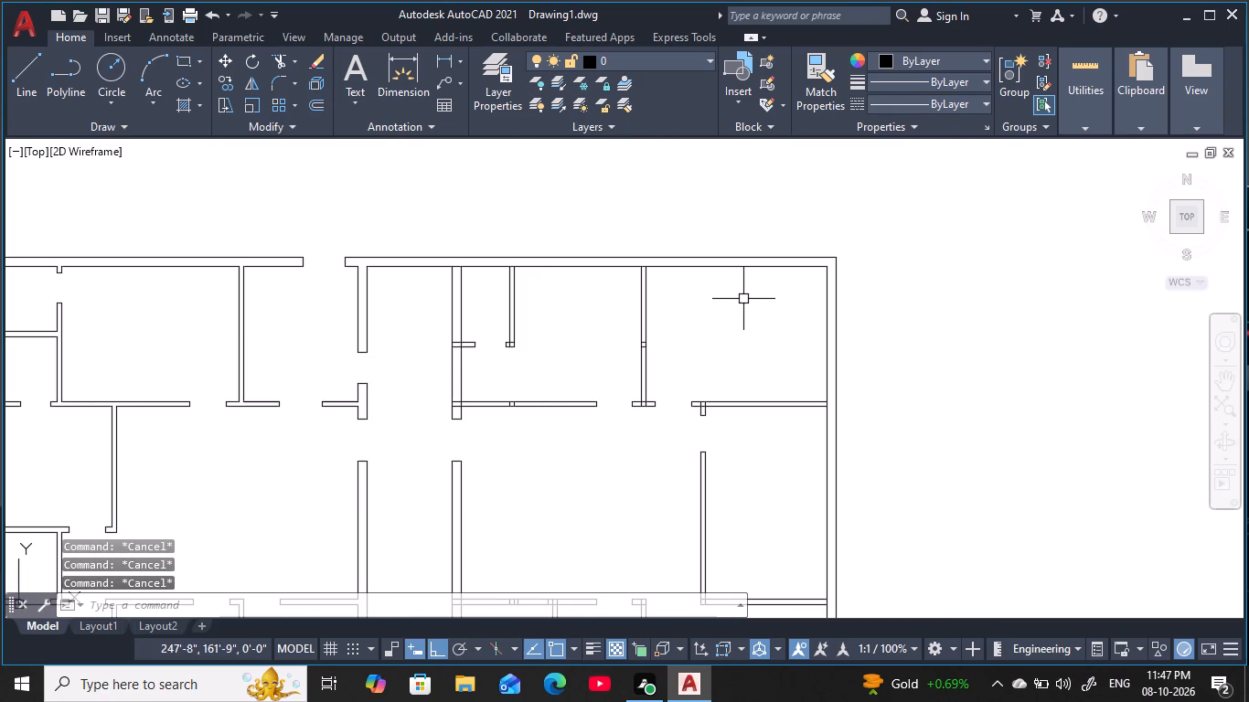
pyautogui.press('o')
pyautogui.press('space')
pyautogui.write("2'")
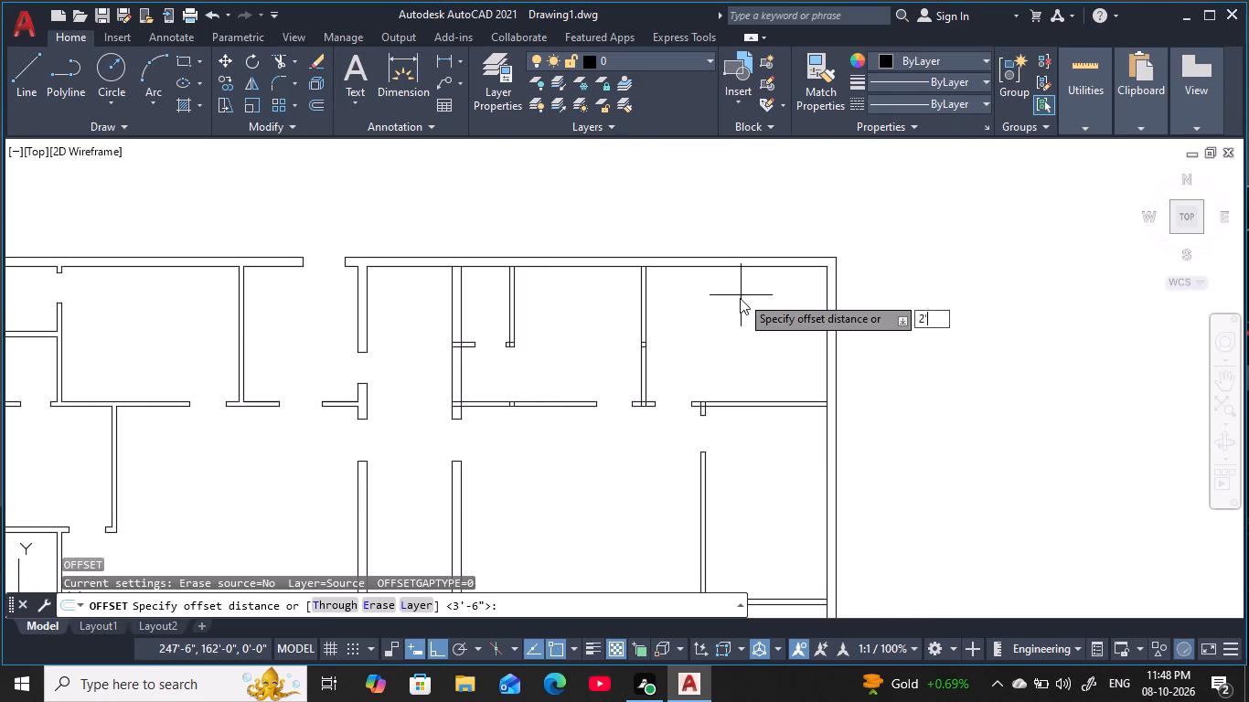
pyautogui.press('space')
pyautogui.click(826, 290)
pyautogui.click(701, 324)
pyautogui.press('Escape')
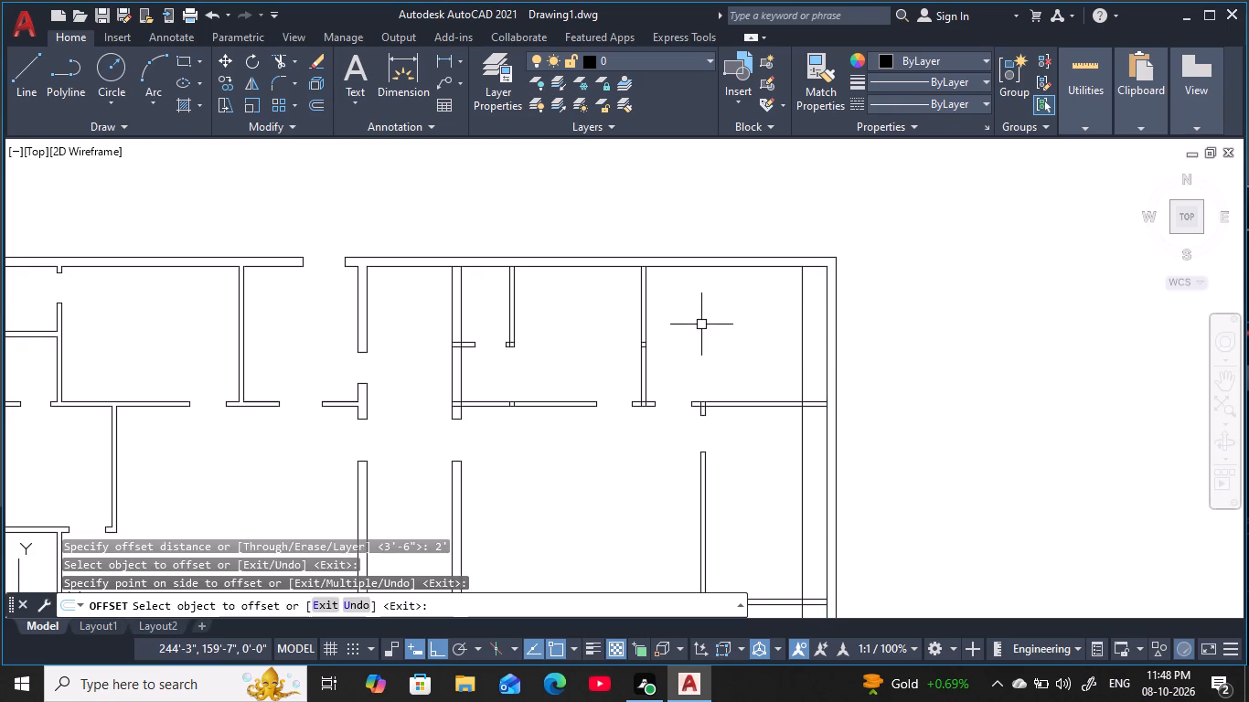
# Offset the 2' jamb line in the upper right room 3'6" to the left to mark the opening's other side.
pyautogui.press('Escape')
pyautogui.press('Escape')
pyautogui.press('Escape')
pyautogui.press('Escape')
pyautogui.press('o')
pyautogui.press('space')
pyautogui.press('3')
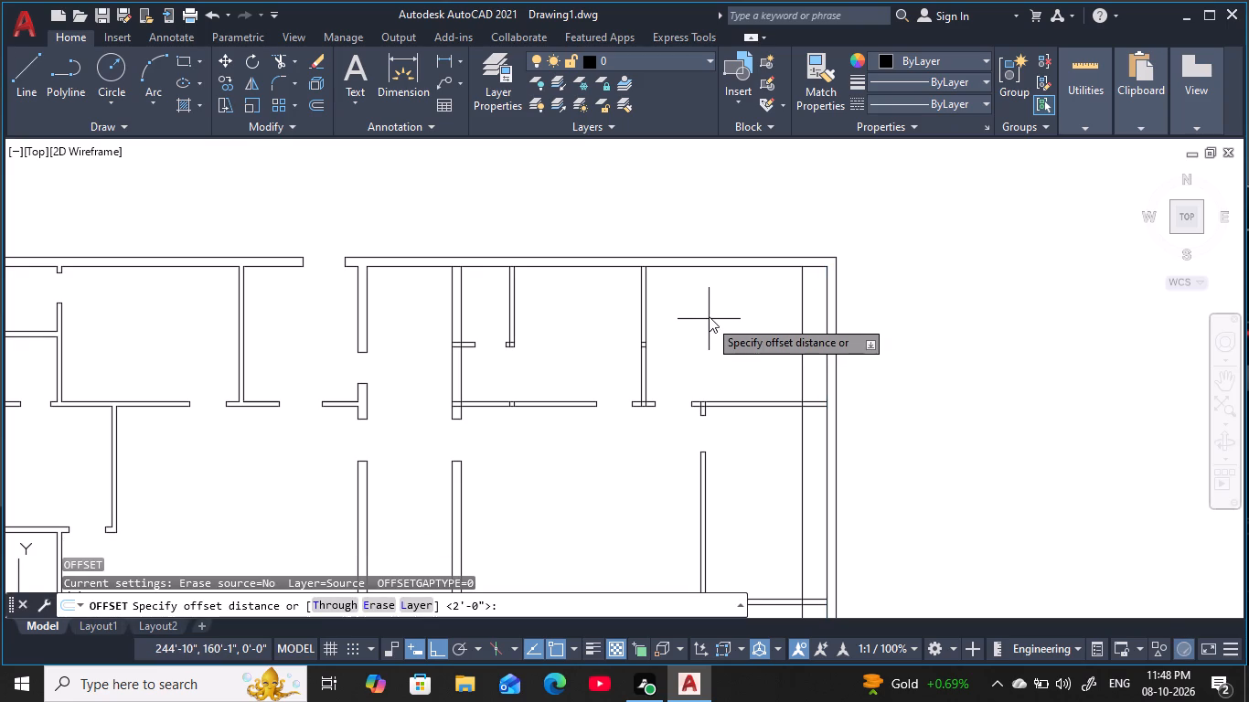
pyautogui.write("'6")
pyautogui.press('space')
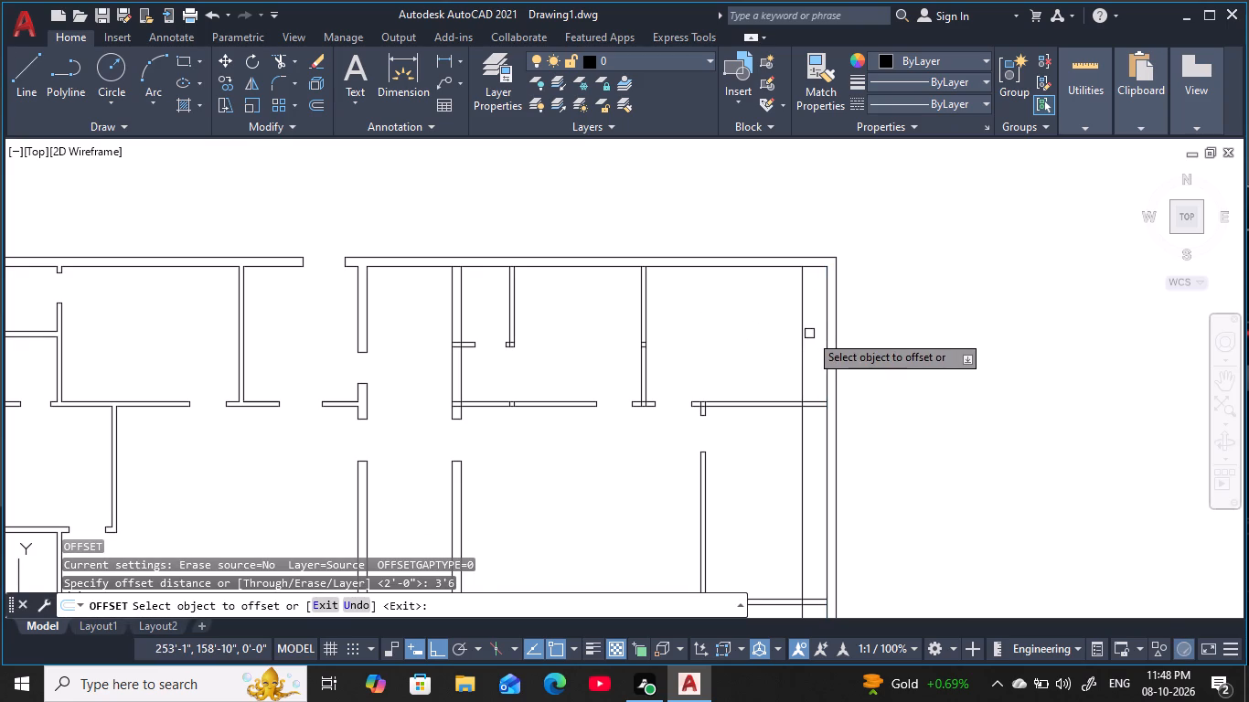
pyautogui.click(805, 341)
pyautogui.click(697, 347)
pyautogui.press('Escape')
pyautogui.press('Escape')
pyautogui.press('Escape')
pyautogui.press('Escape')
pyautogui.press('Escape')
pyautogui.press('Escape')
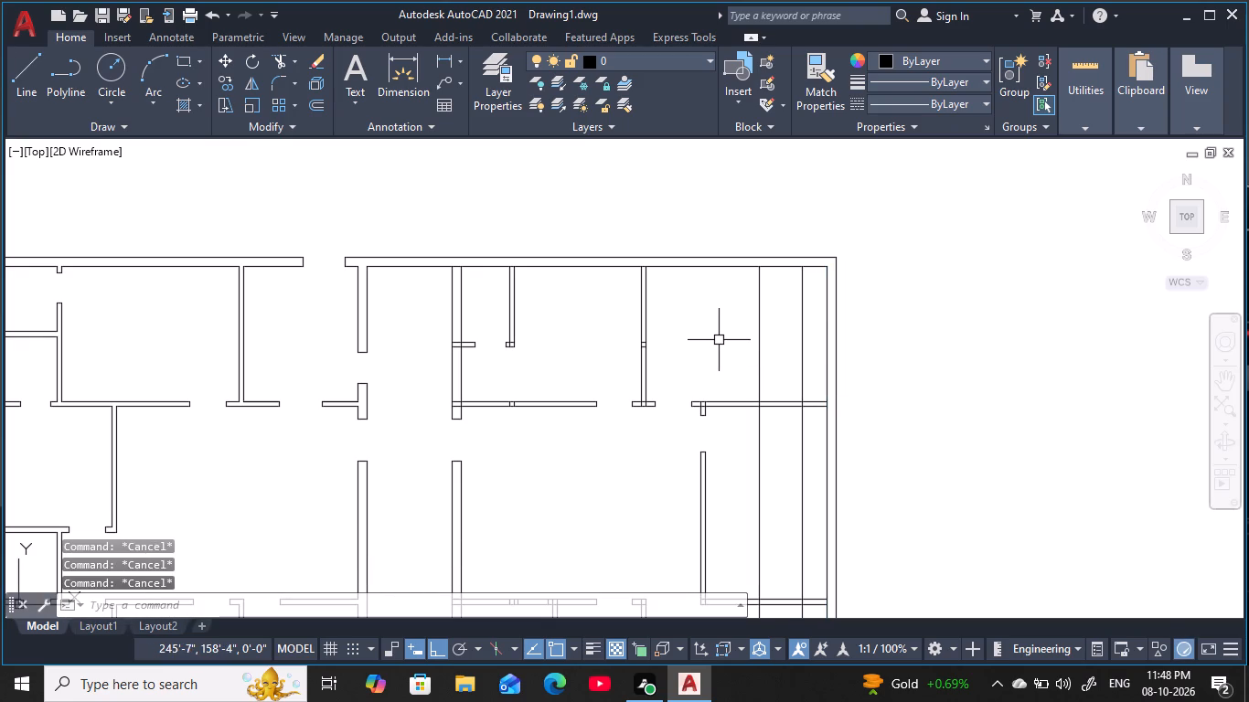
# Extend both vertical jamb lines in the upper right room to the outer face of the upper exterior wall.
pyautogui.write('WEX')
pyautogui.press('space')
pyautogui.press('Escape')
pyautogui.press('Escape')
pyautogui.press('Escape')
pyautogui.press('Escape')
pyautogui.press('e')
pyautogui.write('X')
pyautogui.press('space')
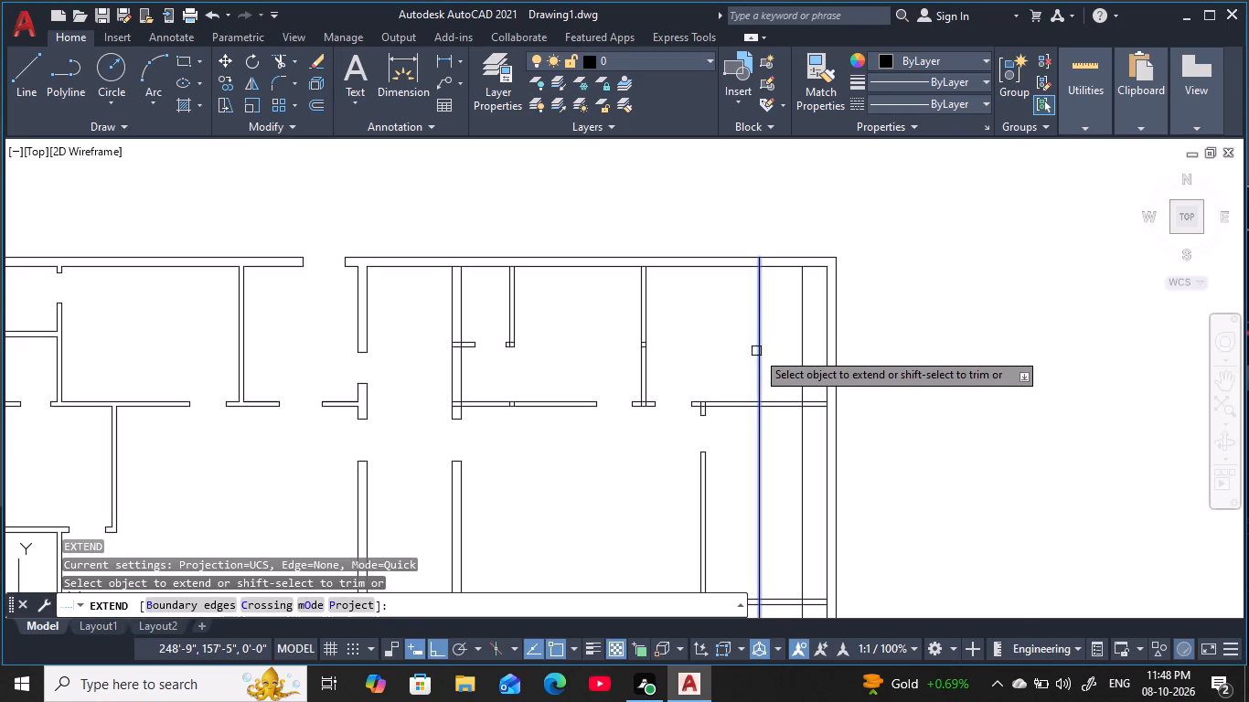
pyautogui.click(757, 351)
pyautogui.click(800, 334)
pyautogui.press('Escape')
pyautogui.press('Escape')
pyautogui.press('Escape')
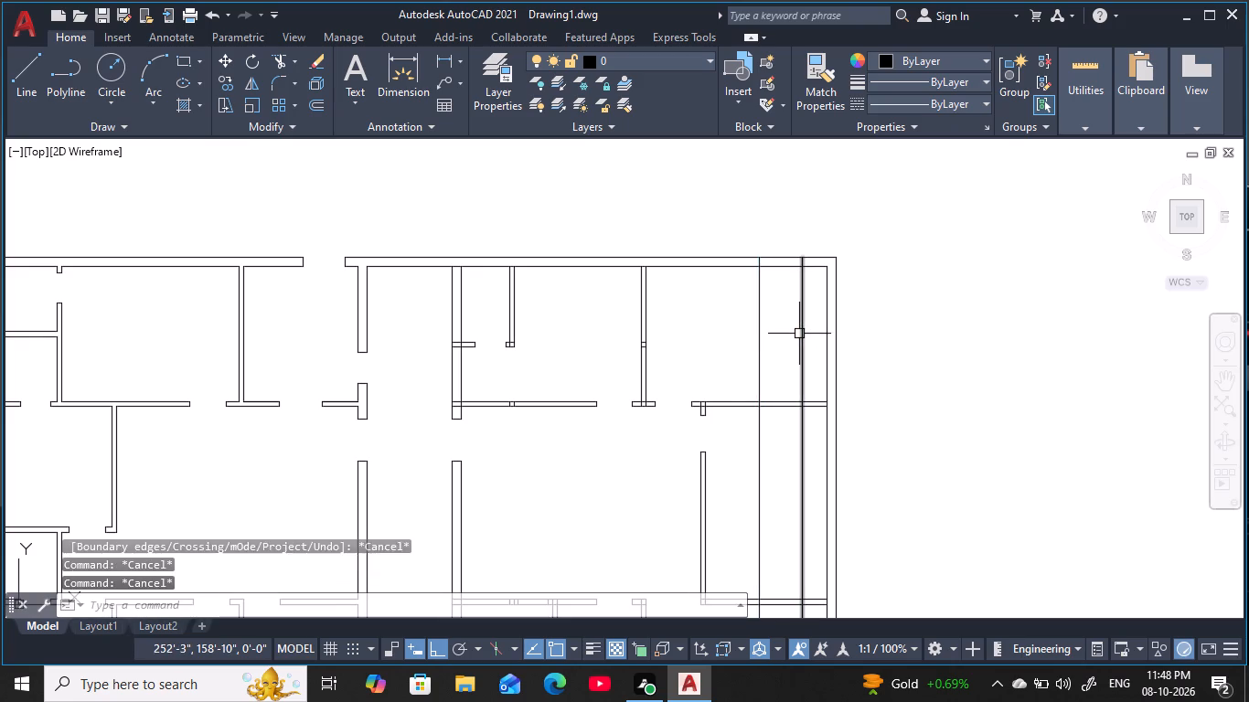
pyautogui.press('Escape')
# Trim the upper exterior wall between the jamb lines and their excess inside the upper right room to cut the 3'6" opening.
pyautogui.press('t')
pyautogui.press('r')
pyautogui.press('space')
pyautogui.click(806, 345)
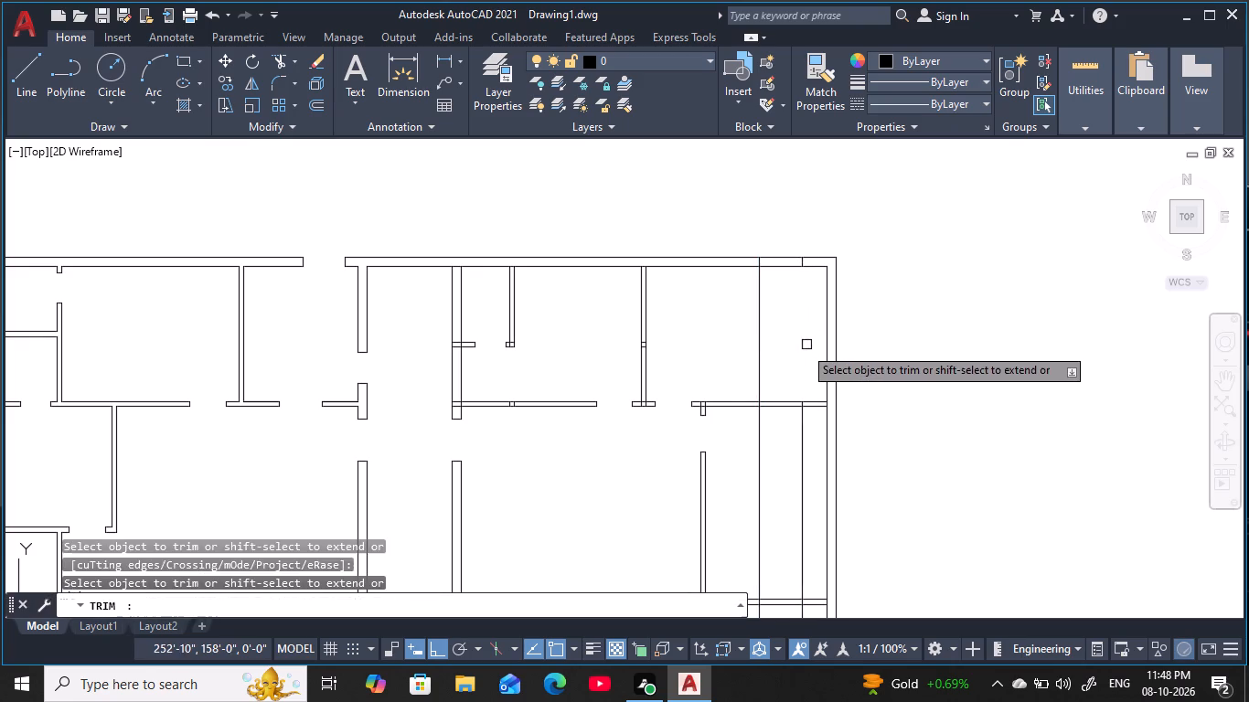
pyautogui.click(731, 353)
pyautogui.click(779, 344)
pyautogui.click(785, 291)
pyautogui.click(790, 228)
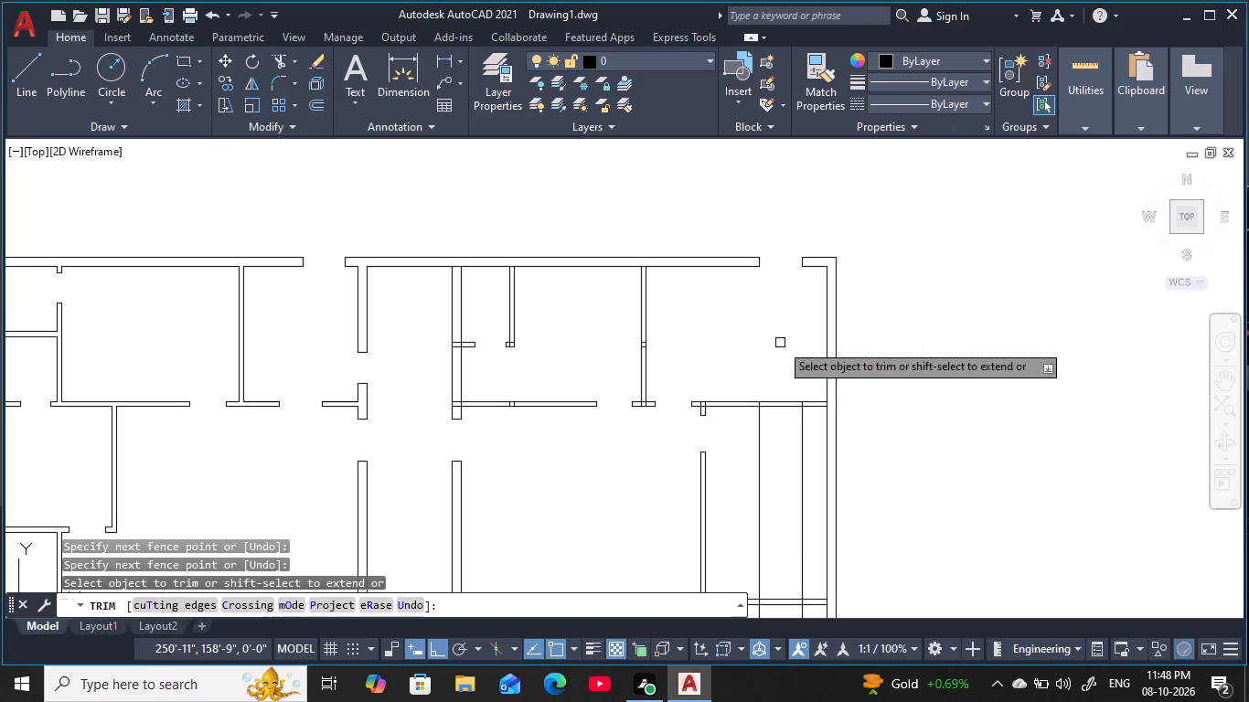
pyautogui.moveTo(777, 349); pyautogui.dragTo(741, 249, button='middle')
pyautogui.scroll(-1, 752, 305)
pyautogui.press('Escape')
pyautogui.press('Escape')
pyautogui.press('Escape')
pyautogui.press('Escape')
pyautogui.press('Escape')
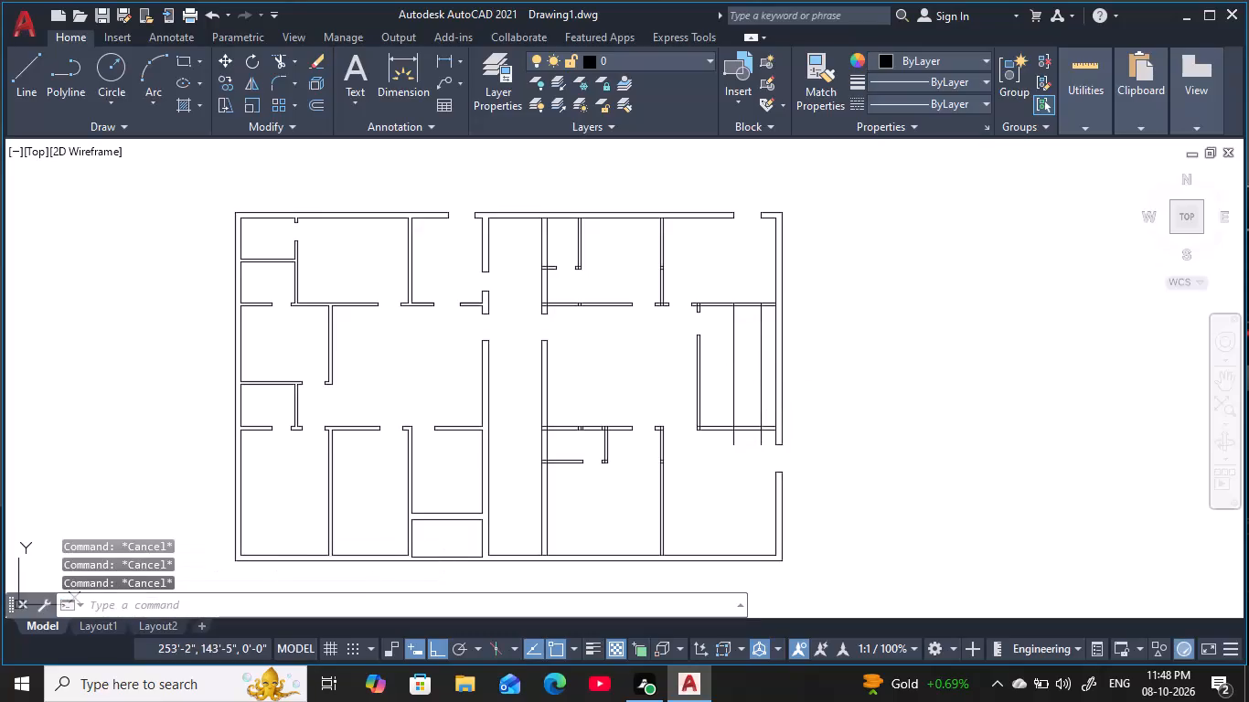
# Trim the leftover jamb line segments inside the middle right room and below its lower partition.
pyautogui.press('space')
pyautogui.click(768, 378)
pyautogui.click(721, 372)
pyautogui.moveTo(737, 377); pyautogui.dragTo(735, 323, button='middle')
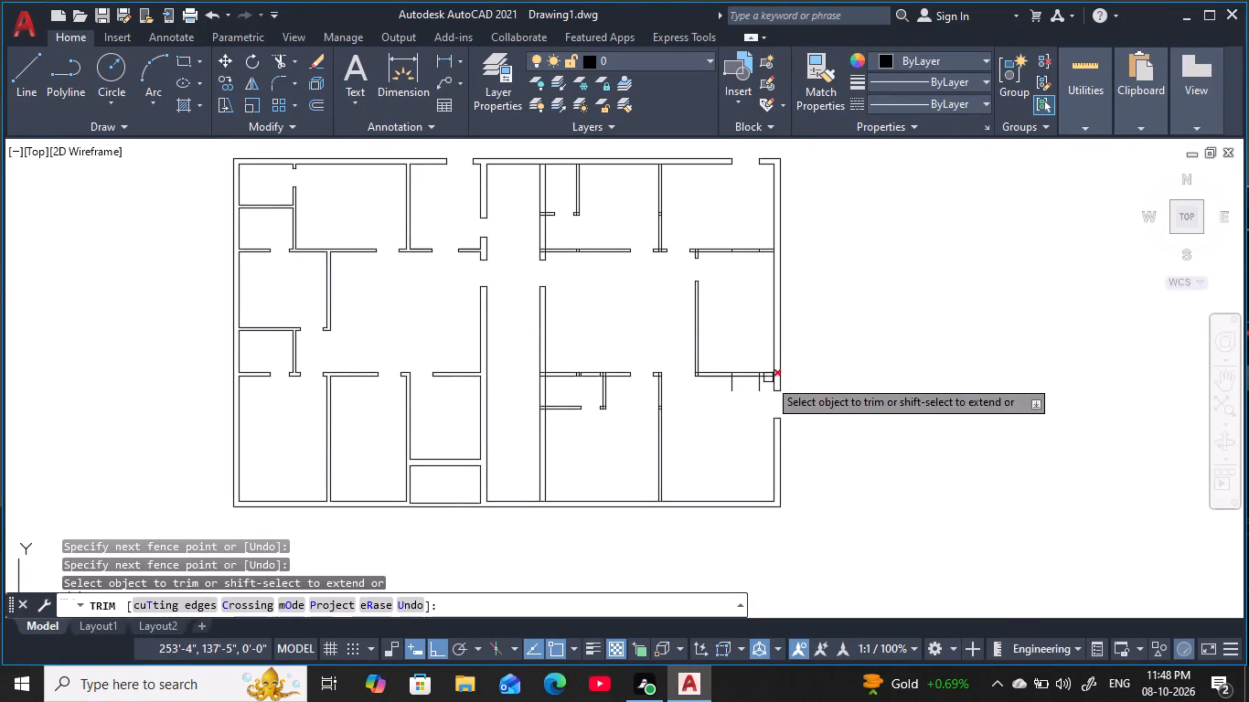
pyautogui.scroll(3, 769, 391)
pyautogui.click(759, 376)
pyautogui.click(562, 375)
pyautogui.scroll(-1, 684, 396)
pyautogui.moveTo(689, 392); pyautogui.dragTo(707, 341, button='middle')
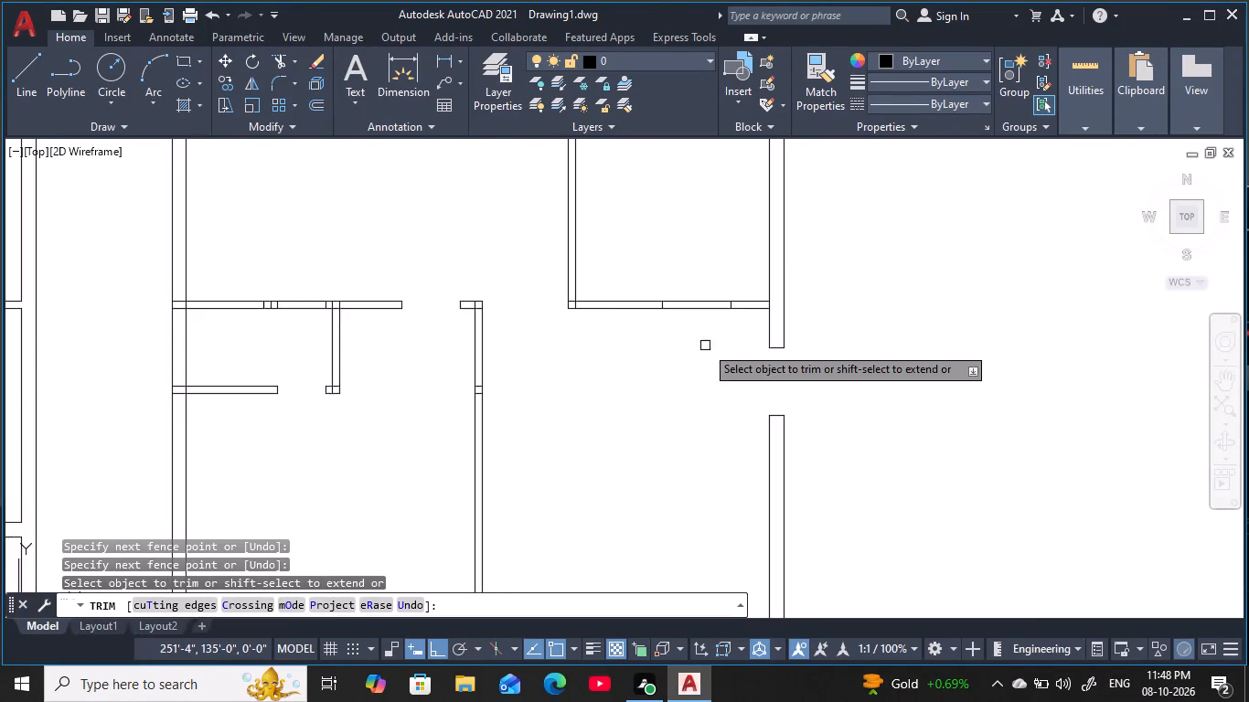
pyautogui.scroll(-2, 705, 349)
pyautogui.moveTo(705, 266); pyautogui.dragTo(714, 427, button='middle')
pyautogui.press('Escape')
pyautogui.press('Escape')
pyautogui.press('Escape')
pyautogui.press('Escape')
pyautogui.press('Escape')
pyautogui.press('Escape')
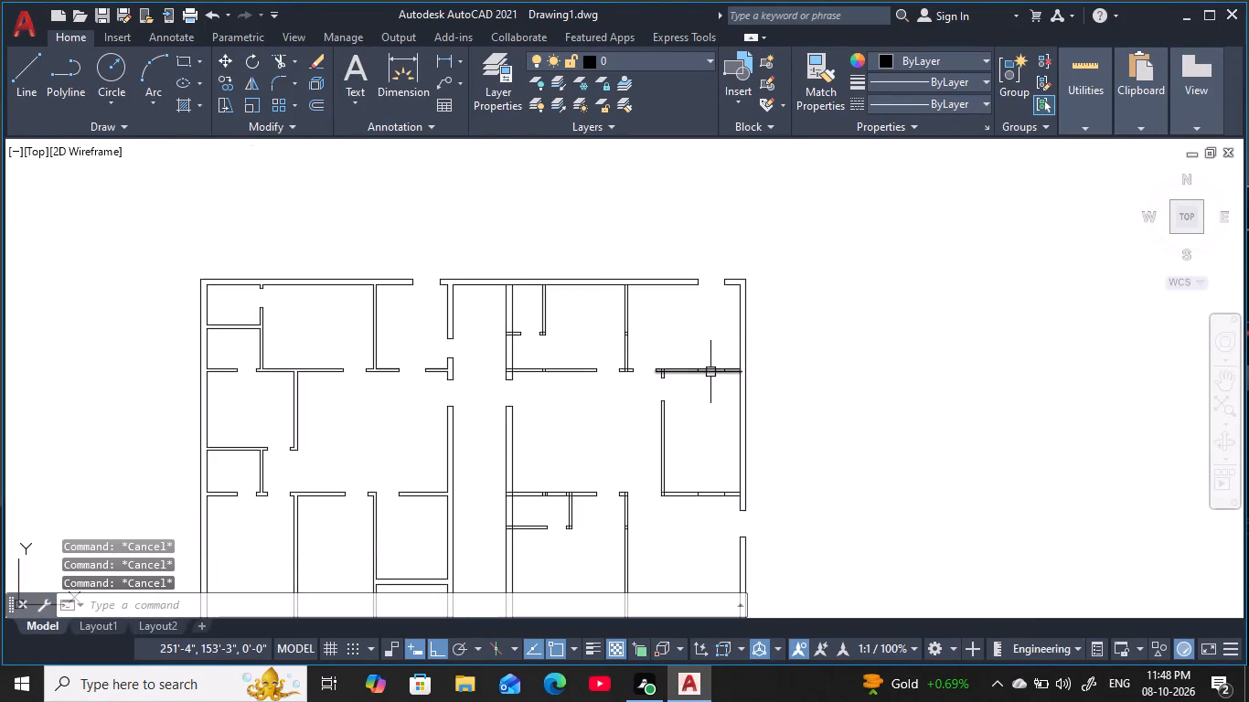
pyautogui.press('Escape')
pyautogui.press('Escape')
pyautogui.press('Escape')
pyautogui.press('Escape')
pyautogui.press('Escape')
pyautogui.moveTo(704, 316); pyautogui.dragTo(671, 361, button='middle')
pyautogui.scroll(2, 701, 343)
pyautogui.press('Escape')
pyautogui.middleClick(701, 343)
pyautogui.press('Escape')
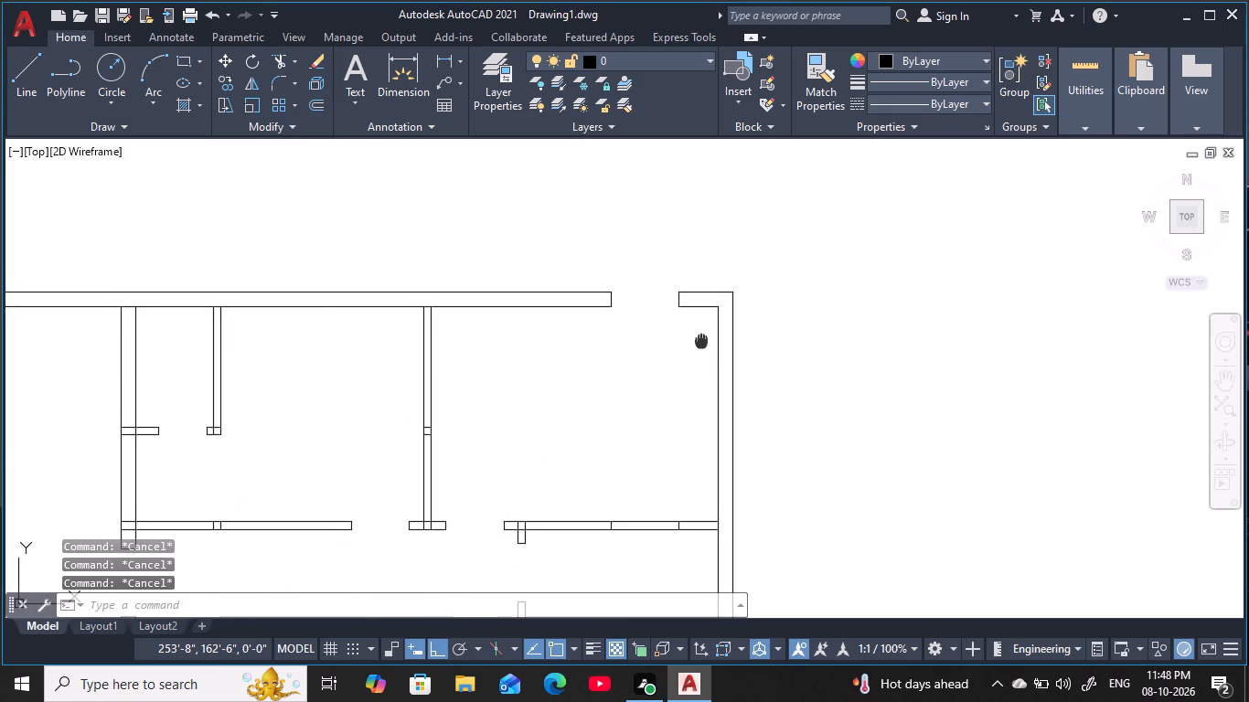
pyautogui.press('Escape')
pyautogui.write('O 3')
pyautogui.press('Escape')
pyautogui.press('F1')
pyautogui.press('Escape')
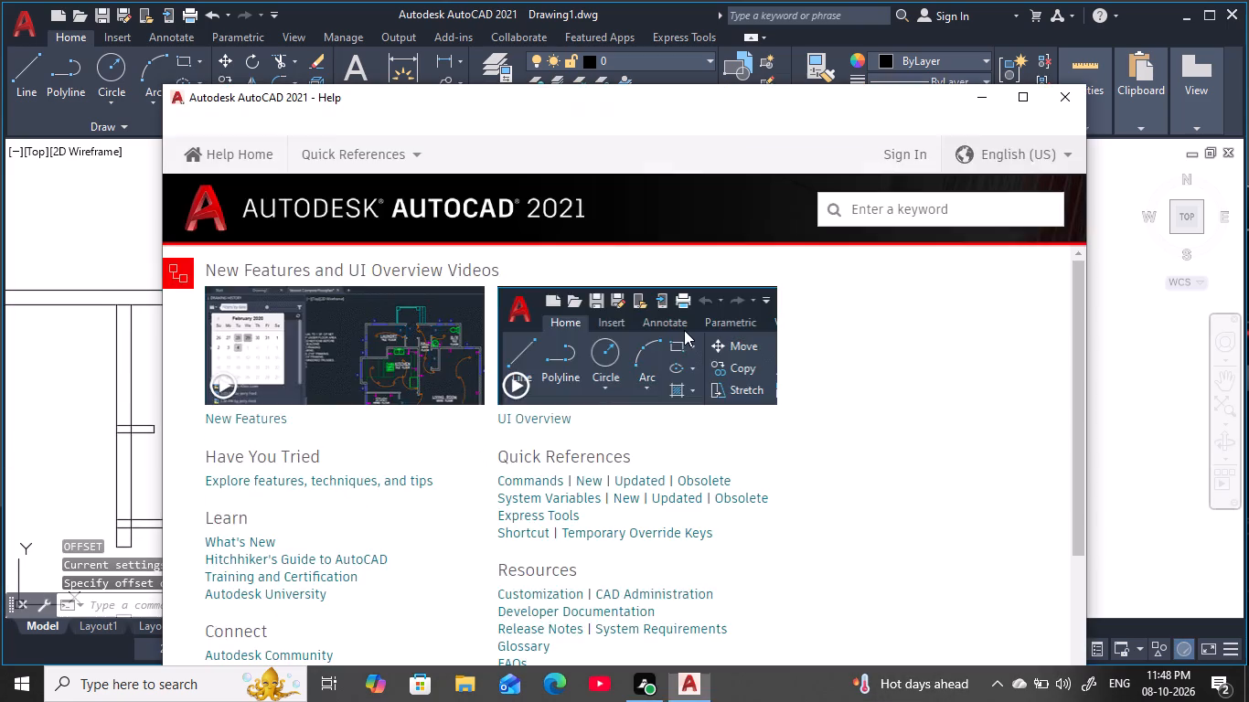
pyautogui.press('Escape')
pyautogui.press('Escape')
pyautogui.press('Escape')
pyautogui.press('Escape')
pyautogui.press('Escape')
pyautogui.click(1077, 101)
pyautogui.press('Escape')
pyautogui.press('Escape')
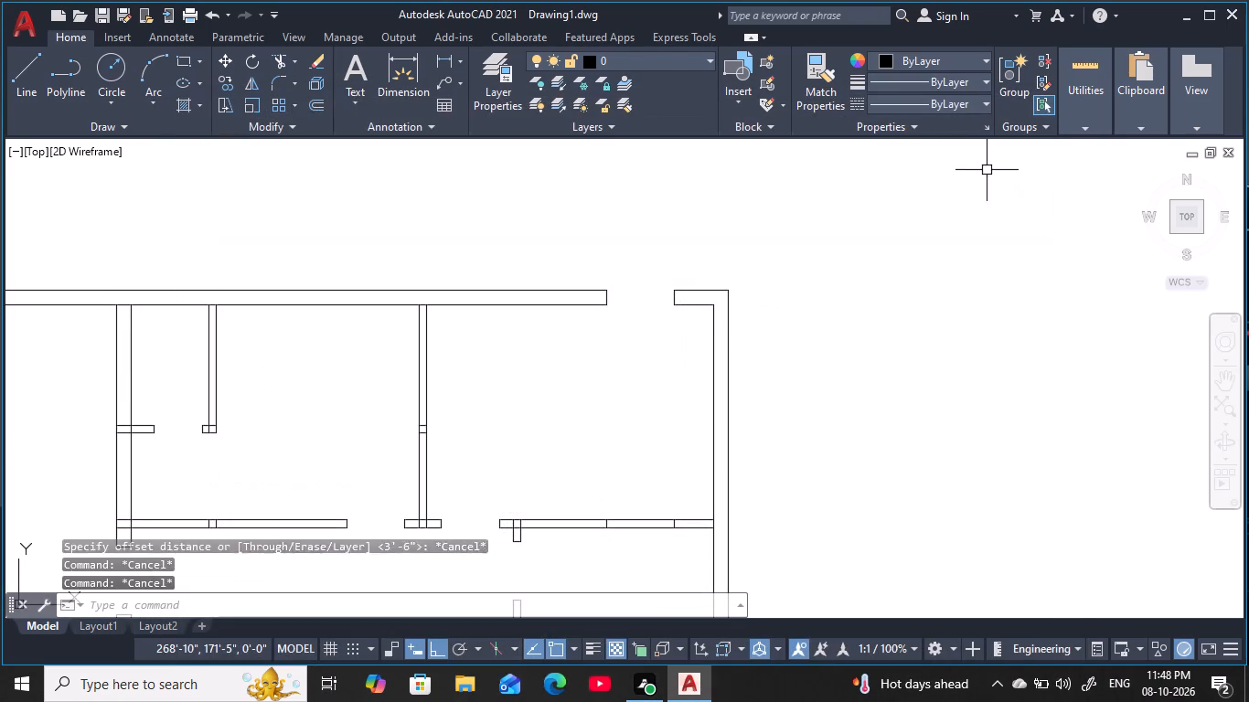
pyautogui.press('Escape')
# Offset the inner face of the upper exterior wall's right corner piece 2' downward as a jamb line.
pyautogui.press('o')
pyautogui.press('space')
pyautogui.press('2')
pyautogui.press("'")
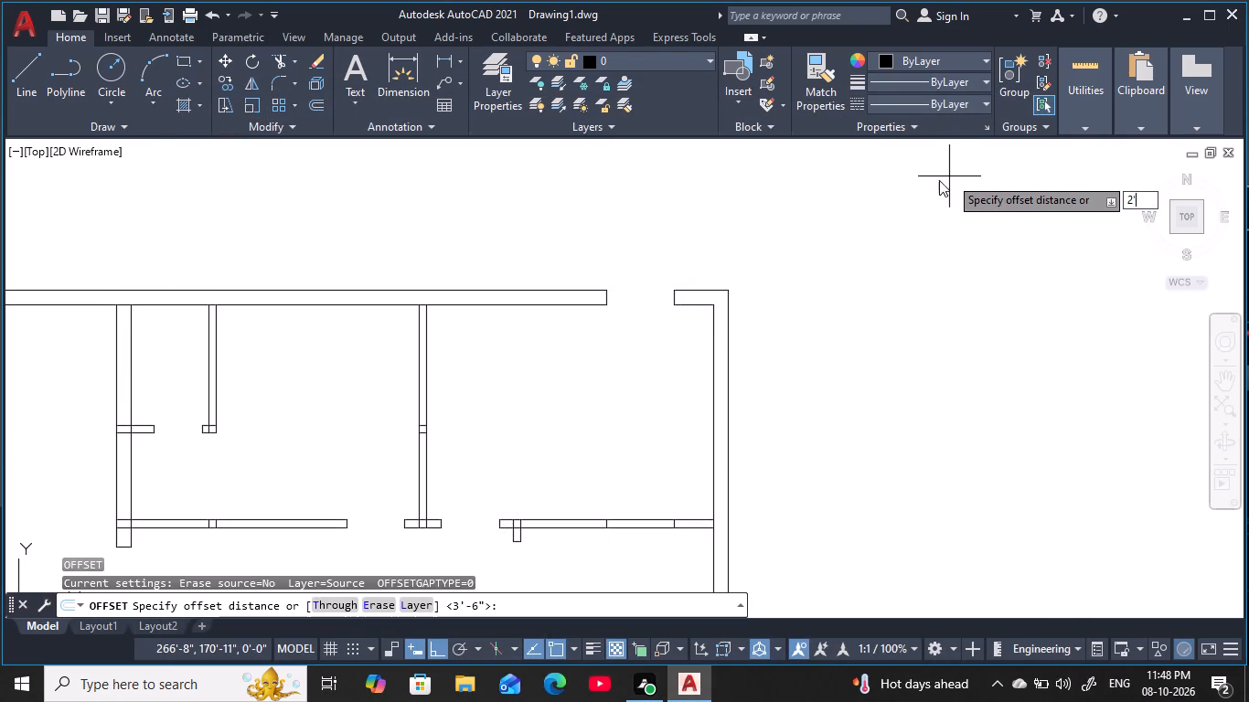
pyautogui.press('space')
pyautogui.click(700, 304)
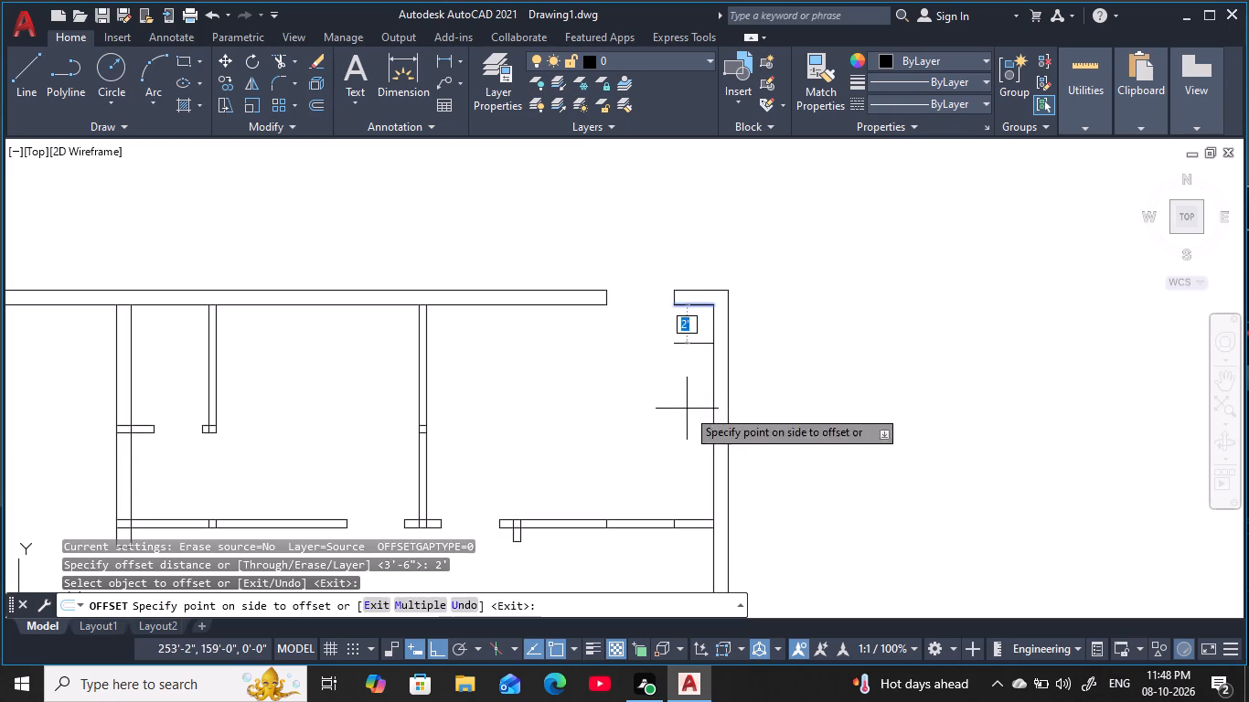
pyautogui.click(687, 411)
pyautogui.moveTo(682, 409); pyautogui.dragTo(678, 378, button='middle')
pyautogui.press('Escape')
pyautogui.press('Escape')
pyautogui.press('Escape')
pyautogui.press('Escape')
pyautogui.press('Escape')
pyautogui.press('Escape')
pyautogui.press('Escape')
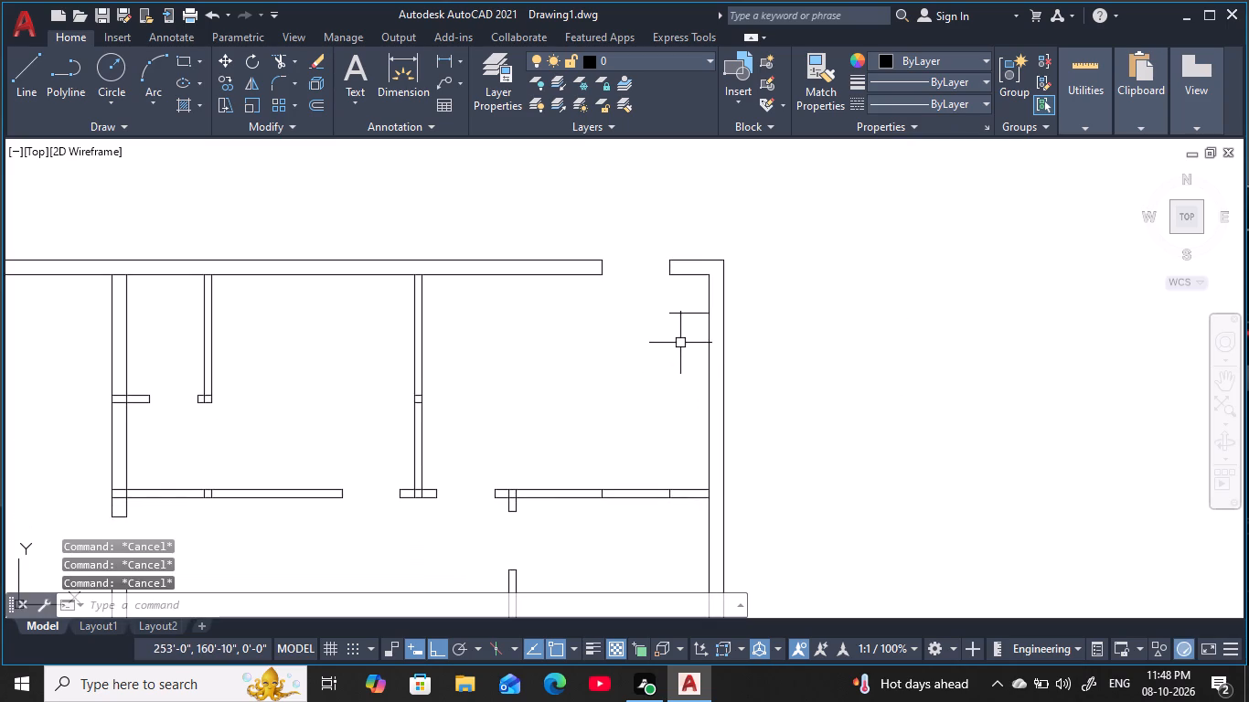
pyautogui.press('Escape')
# Offset that horizontal jamb line 3'6" downward to mark the other side of the right wall opening.
pyautogui.write('O')
pyautogui.press('space')
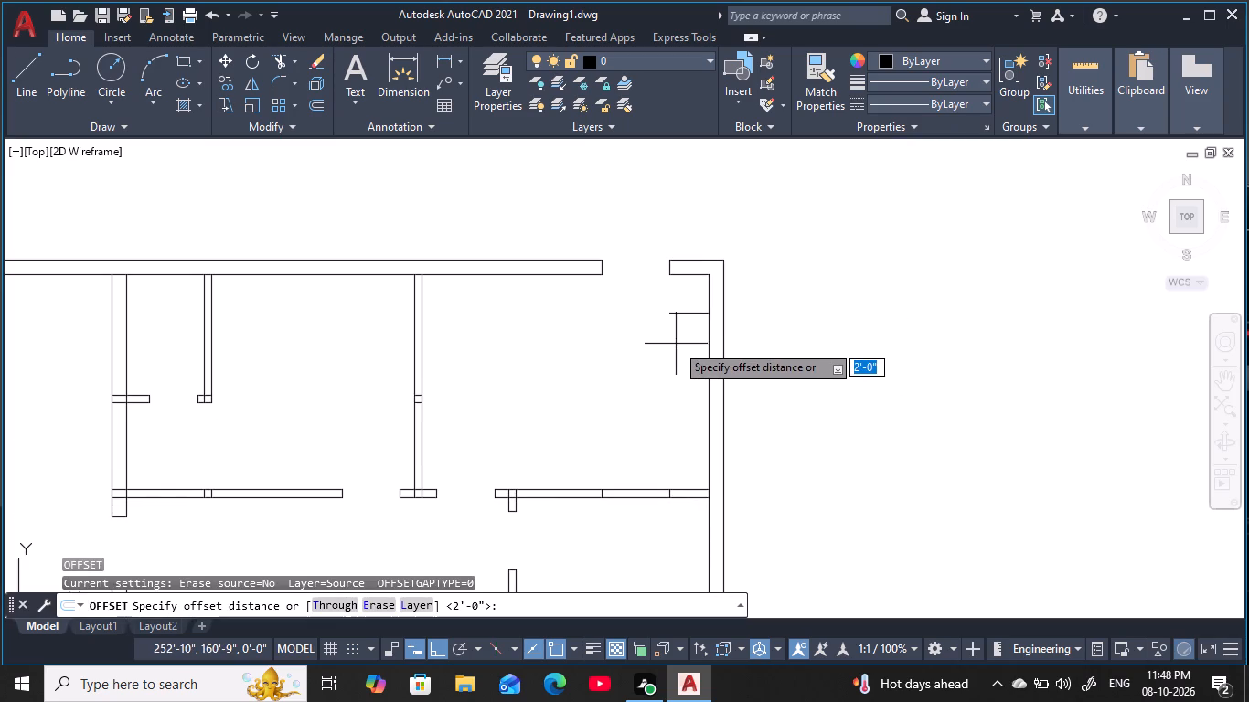
pyautogui.write("3'6")
pyautogui.press('space')
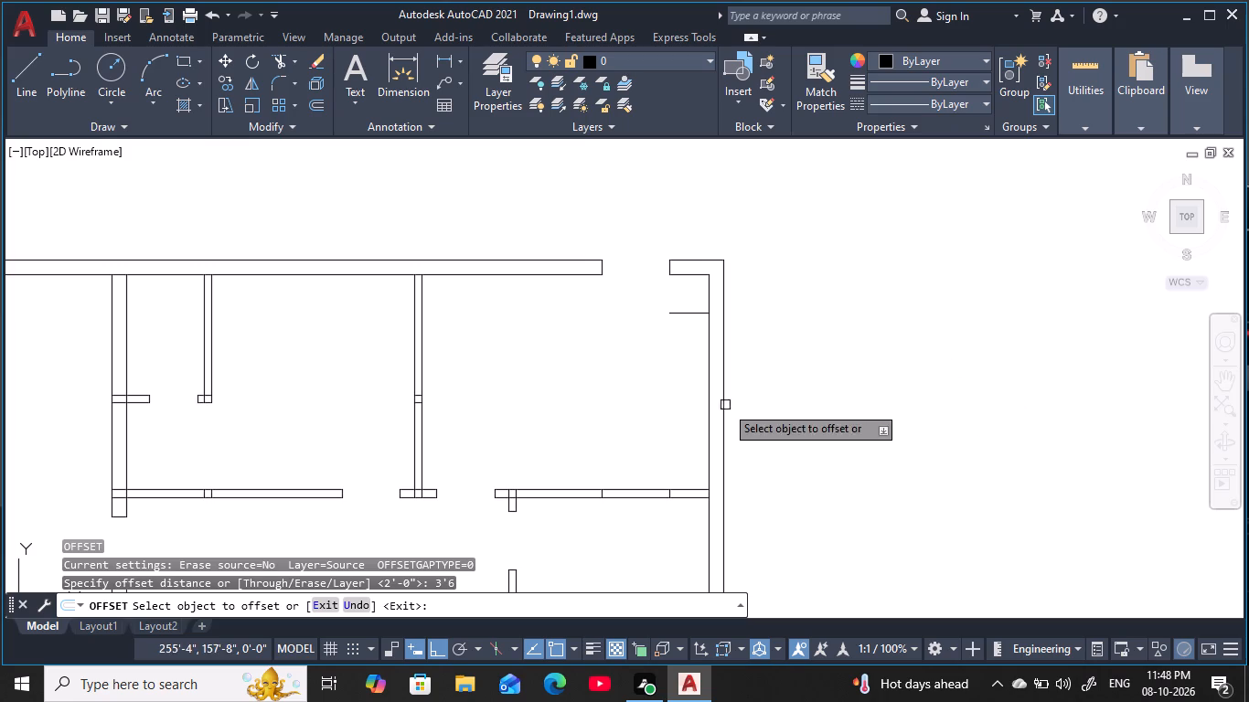
pyautogui.click(682, 316)
pyautogui.click(647, 471)
pyautogui.press('Escape')
pyautogui.press('Escape')
pyautogui.press('Escape')
pyautogui.press('Escape')
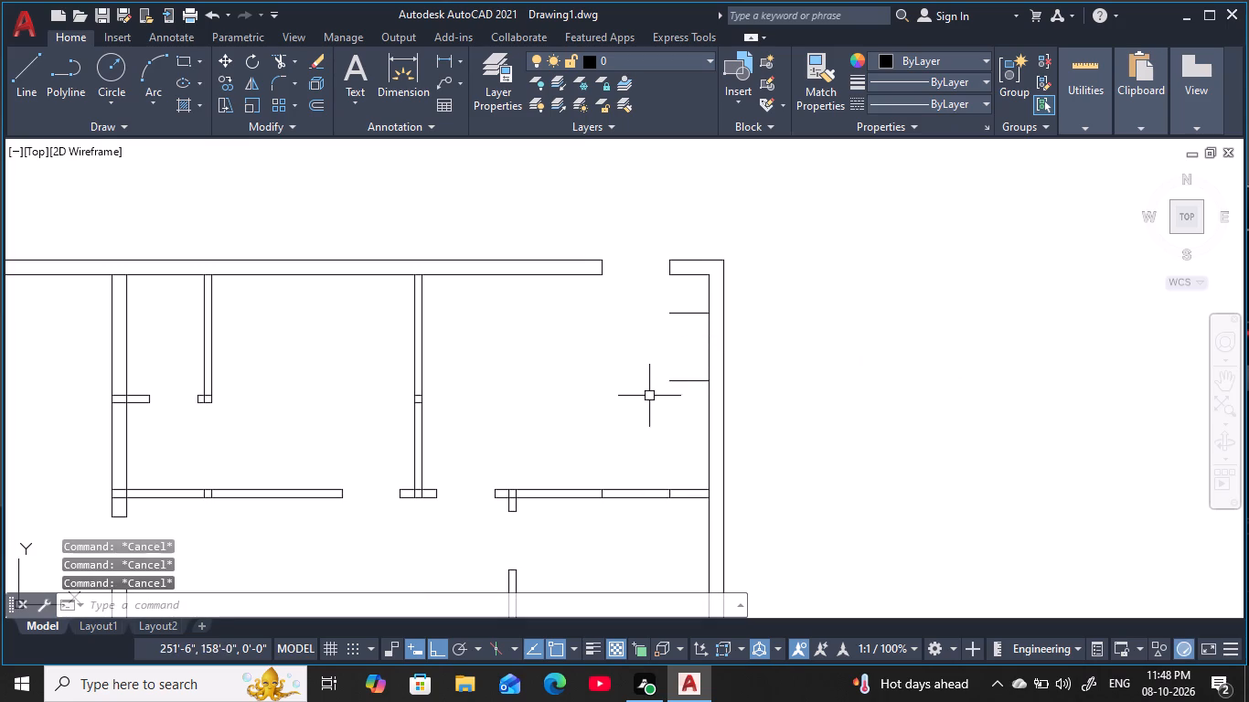
pyautogui.press('Escape')
# Extend both horizontal jamb lines to the outer face of the right exterior wall.
pyautogui.write('EX')
pyautogui.press('space')
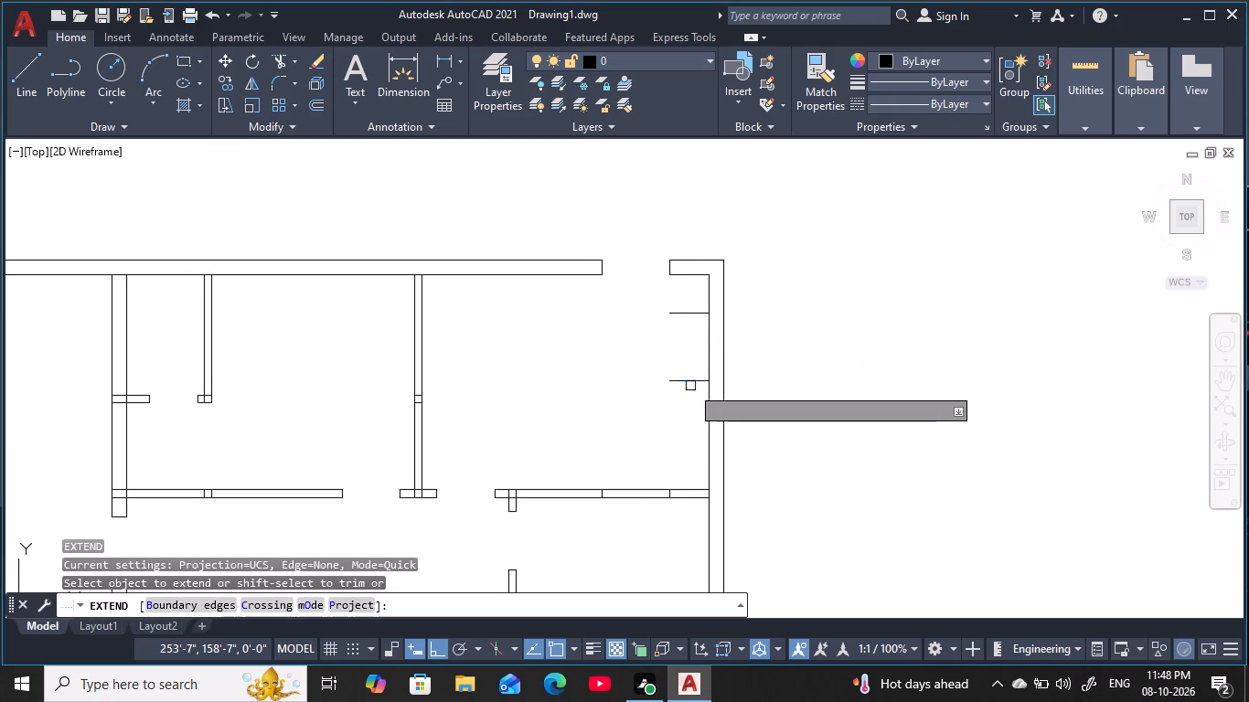
pyautogui.click(697, 385)
pyautogui.click(699, 313)
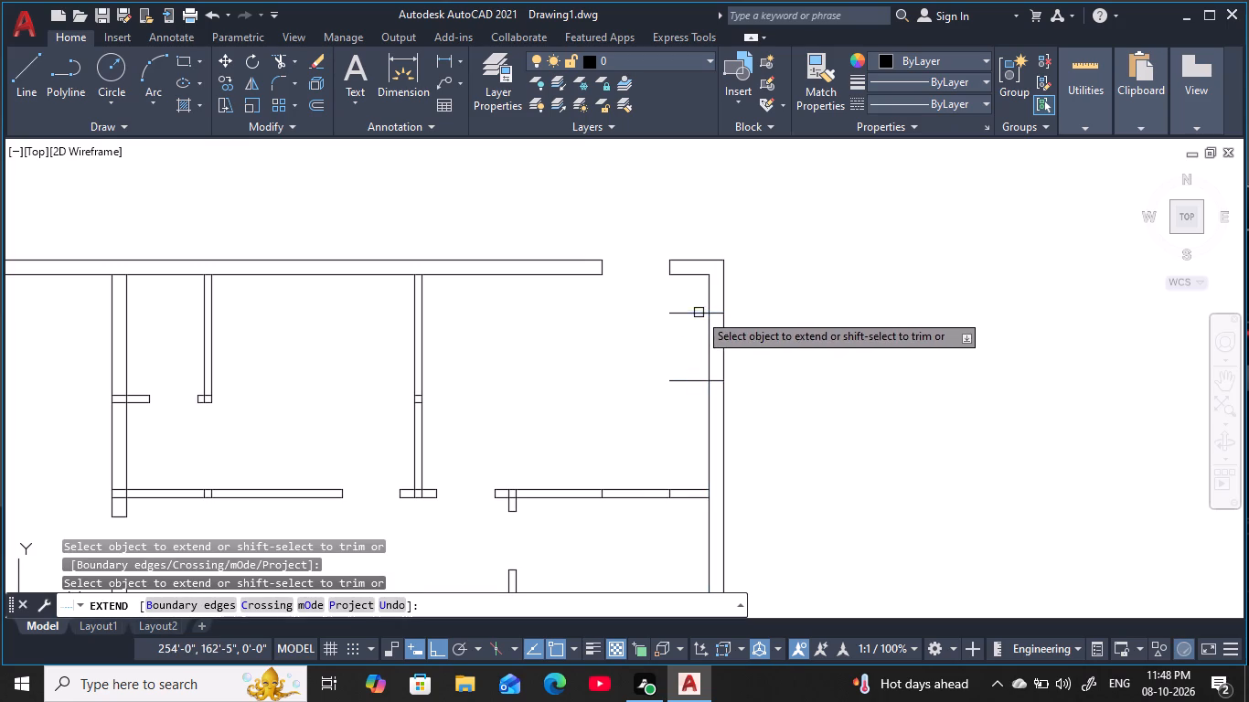
pyautogui.press('Escape')
pyautogui.press('Escape')
pyautogui.press('Escape')
pyautogui.press('Escape')
pyautogui.press('Escape')
# Trim the right exterior wall between the jamb lines and their excess inside the upper right room to cut the 3'6" opening.
pyautogui.write('TR')
pyautogui.press('space')
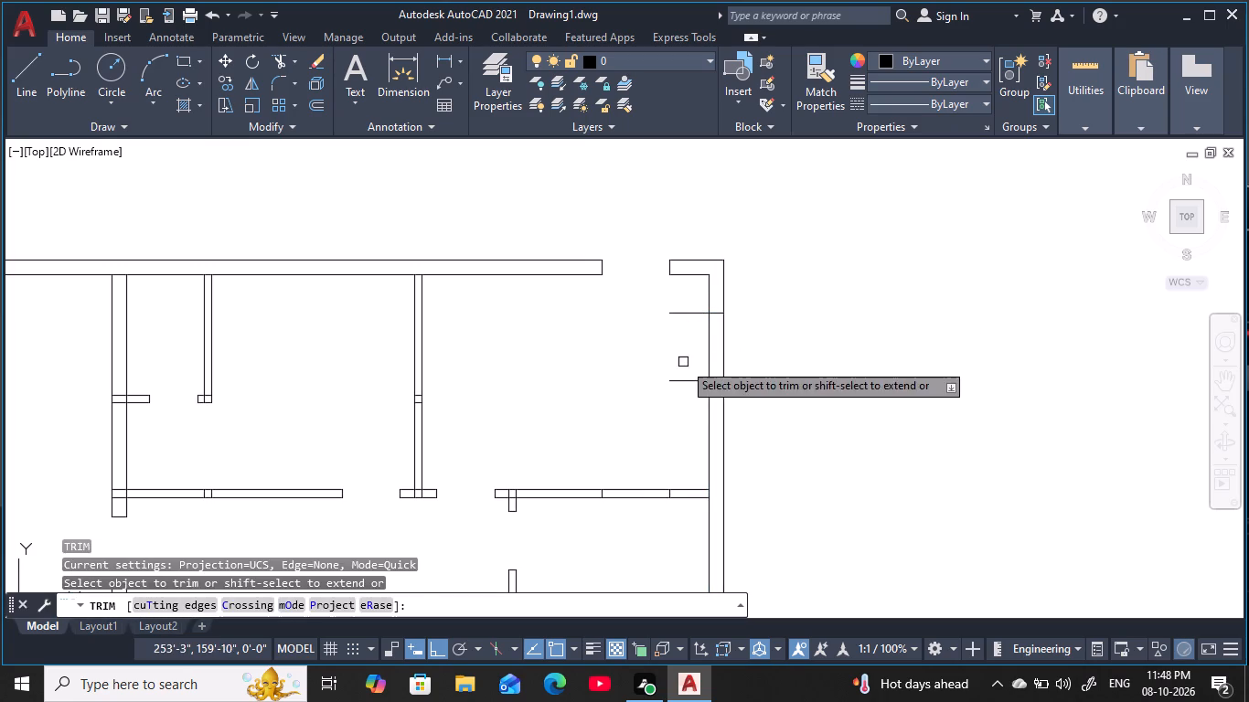
pyautogui.click(683, 362)
pyautogui.moveTo(763, 356); pyautogui.dragTo(780, 356)
pyautogui.click(703, 331)
pyautogui.click(671, 298)
pyautogui.click(691, 356)
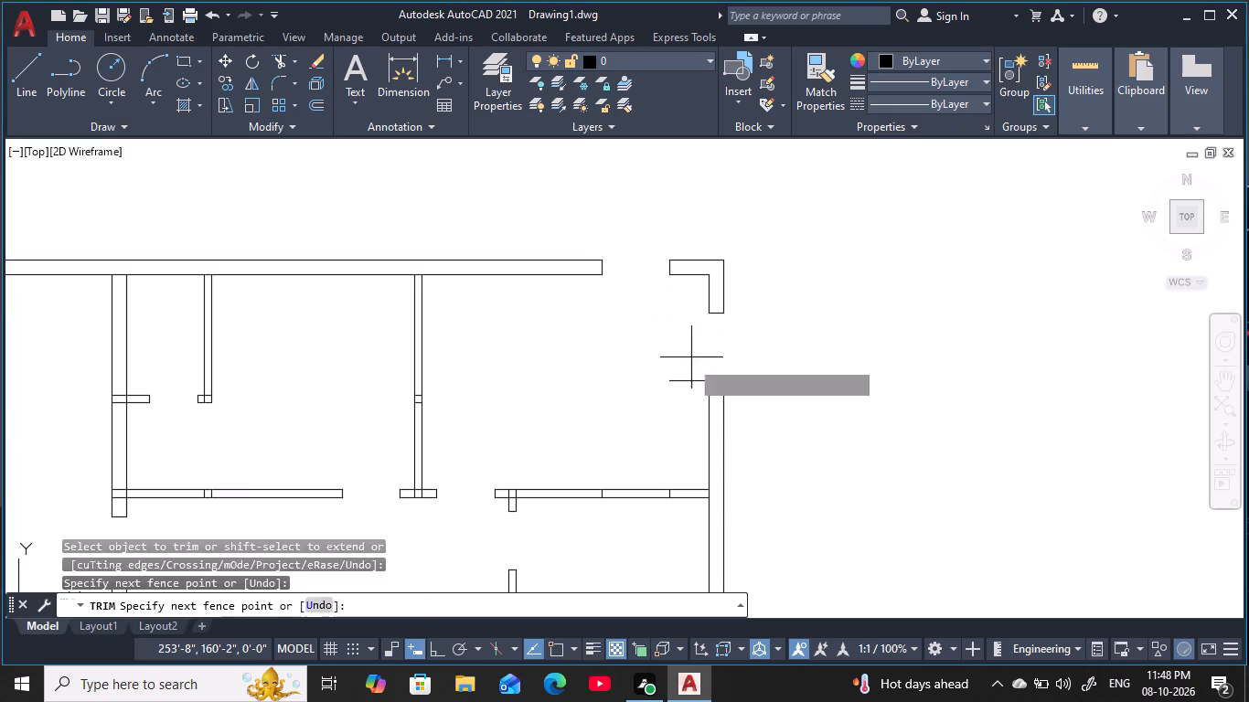
pyautogui.click(683, 408)
pyautogui.scroll(-2, 684, 409)
pyautogui.moveTo(688, 407); pyautogui.dragTo(721, 345, button='middle')
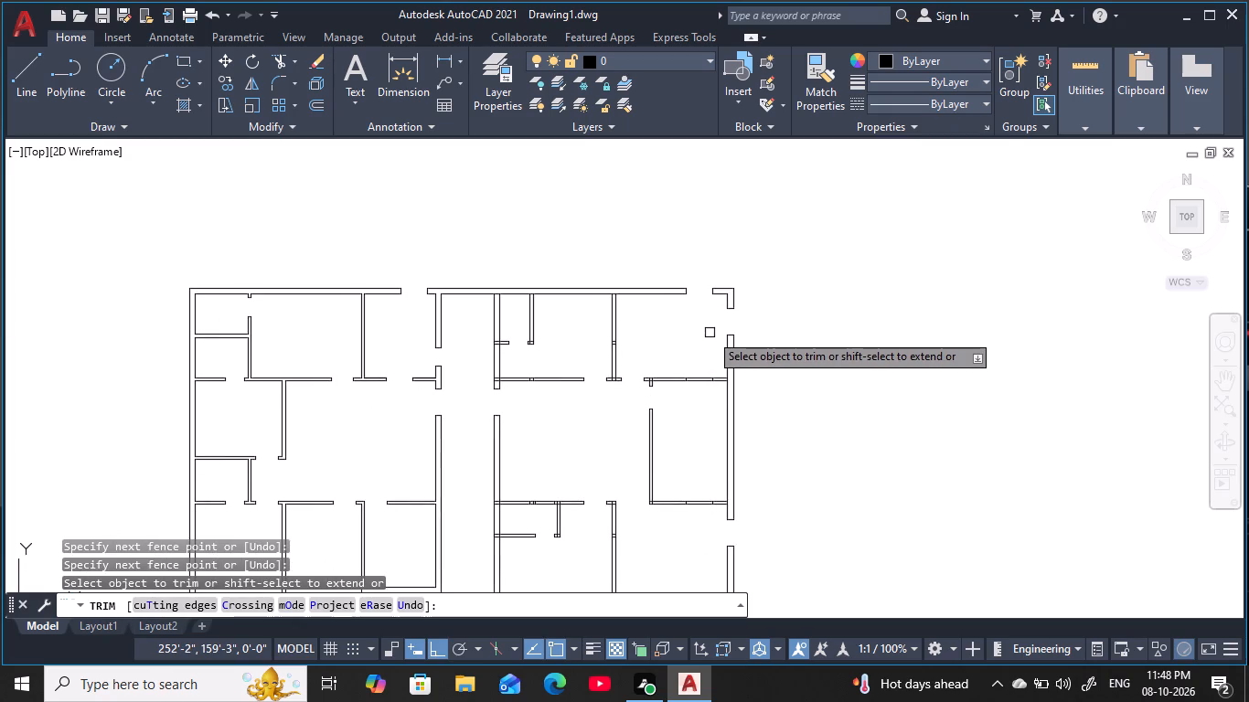
pyautogui.press('Escape')
pyautogui.press('Escape')
pyautogui.press('Escape')
pyautogui.press('Escape')
pyautogui.press('Escape')
pyautogui.press('Escape')
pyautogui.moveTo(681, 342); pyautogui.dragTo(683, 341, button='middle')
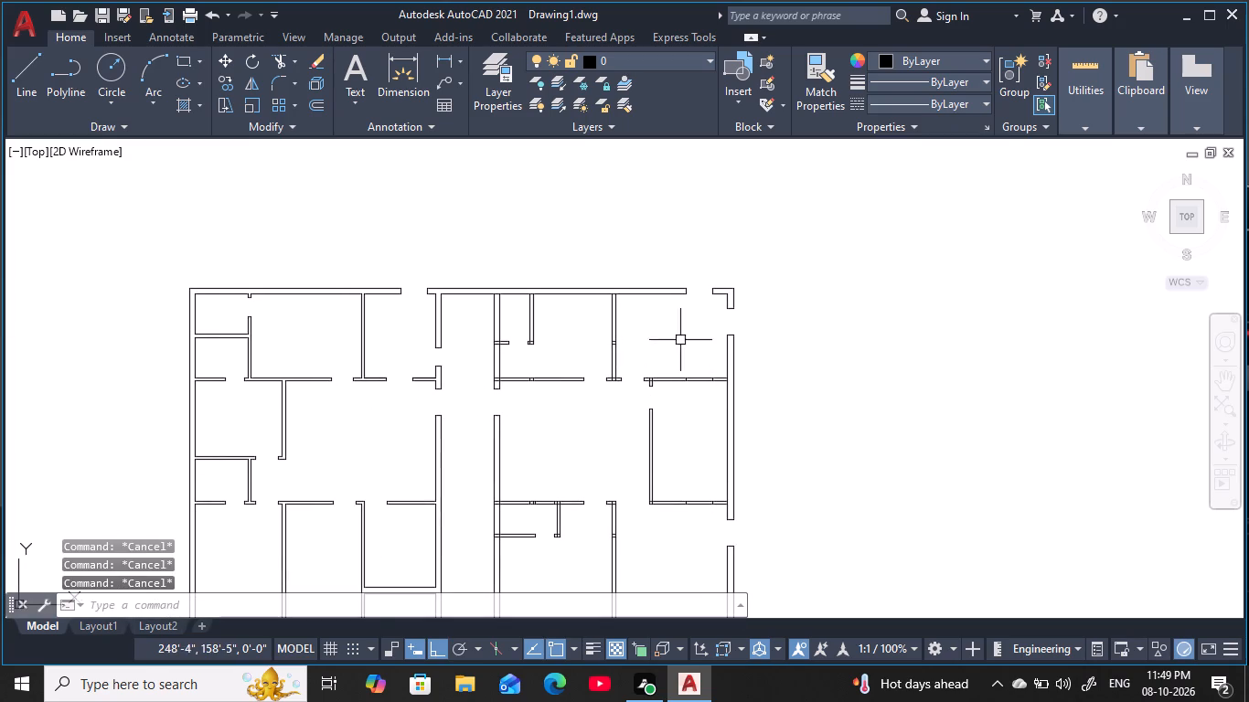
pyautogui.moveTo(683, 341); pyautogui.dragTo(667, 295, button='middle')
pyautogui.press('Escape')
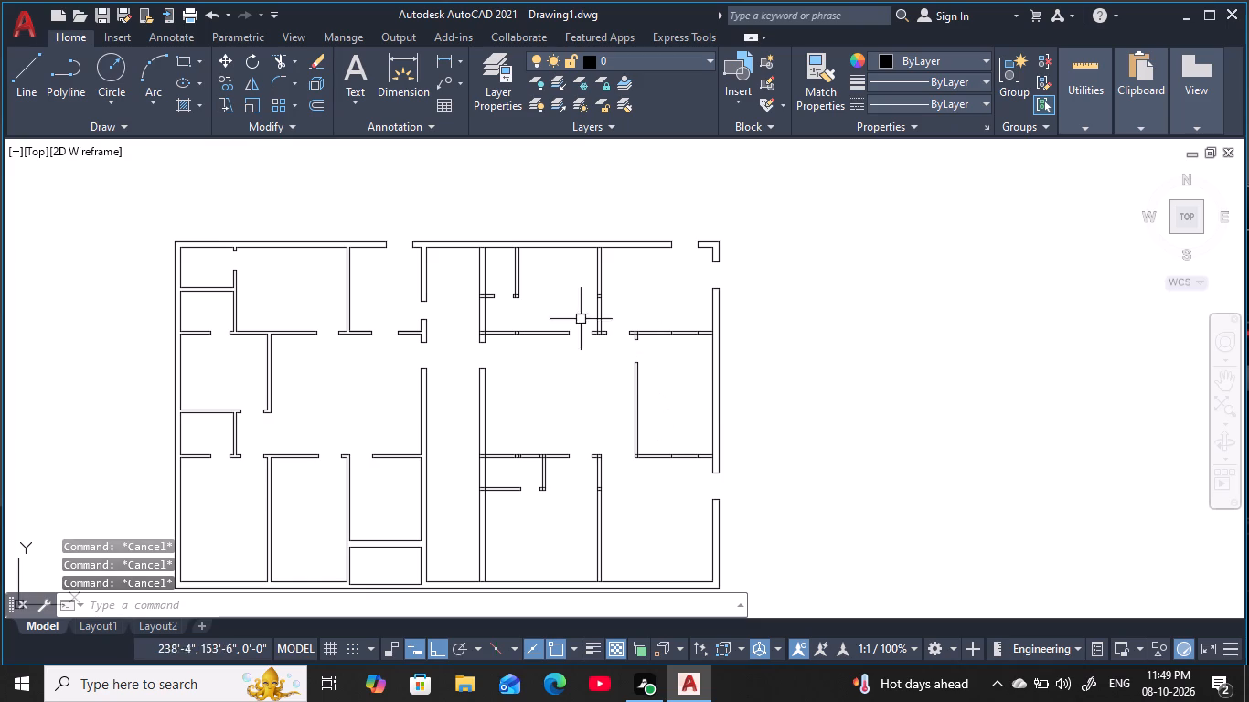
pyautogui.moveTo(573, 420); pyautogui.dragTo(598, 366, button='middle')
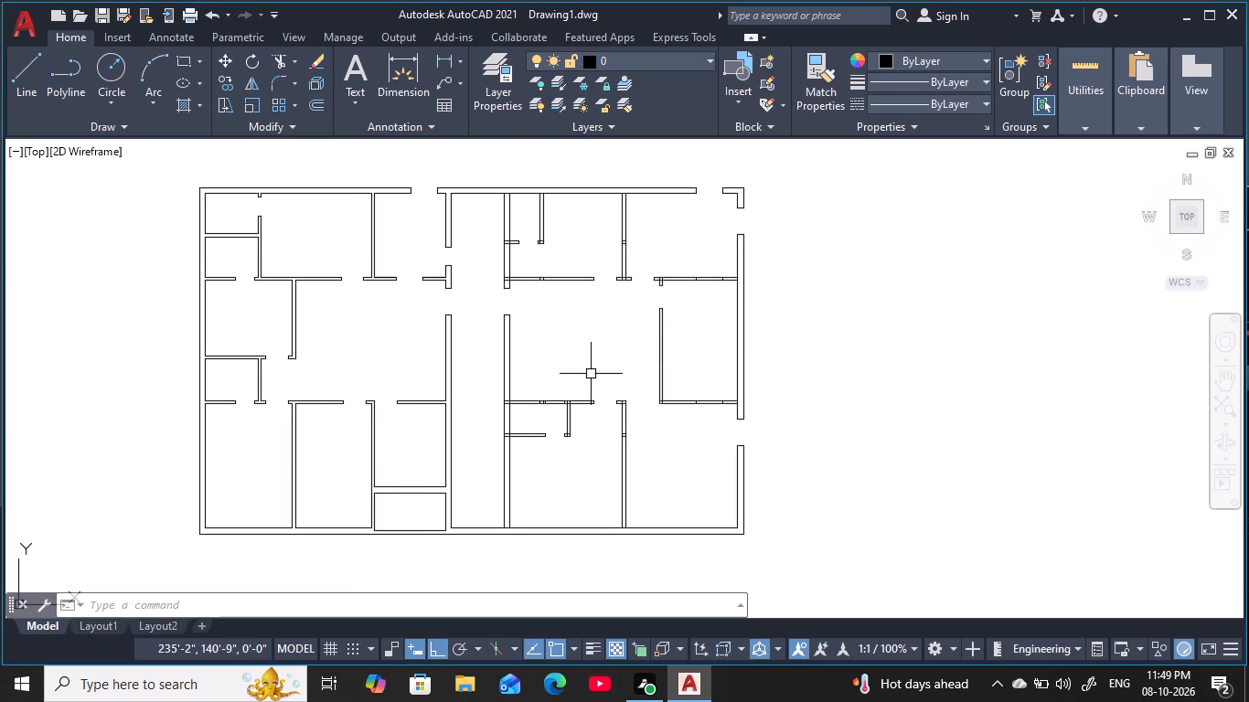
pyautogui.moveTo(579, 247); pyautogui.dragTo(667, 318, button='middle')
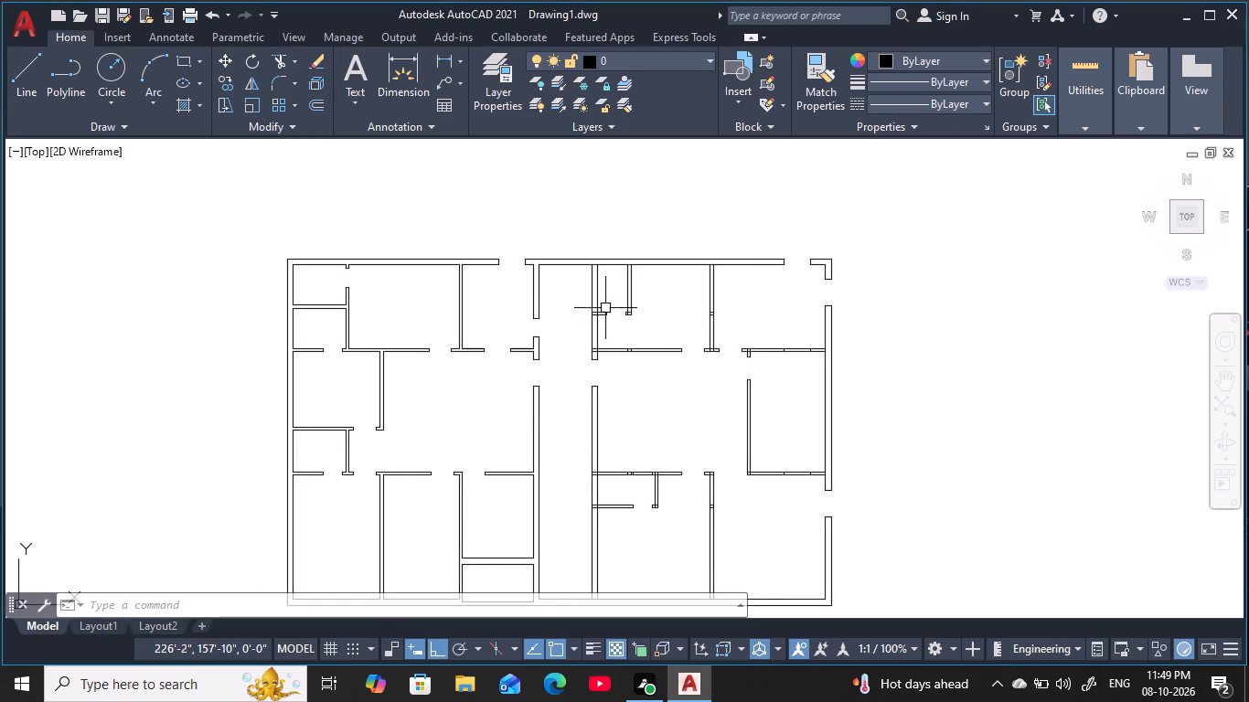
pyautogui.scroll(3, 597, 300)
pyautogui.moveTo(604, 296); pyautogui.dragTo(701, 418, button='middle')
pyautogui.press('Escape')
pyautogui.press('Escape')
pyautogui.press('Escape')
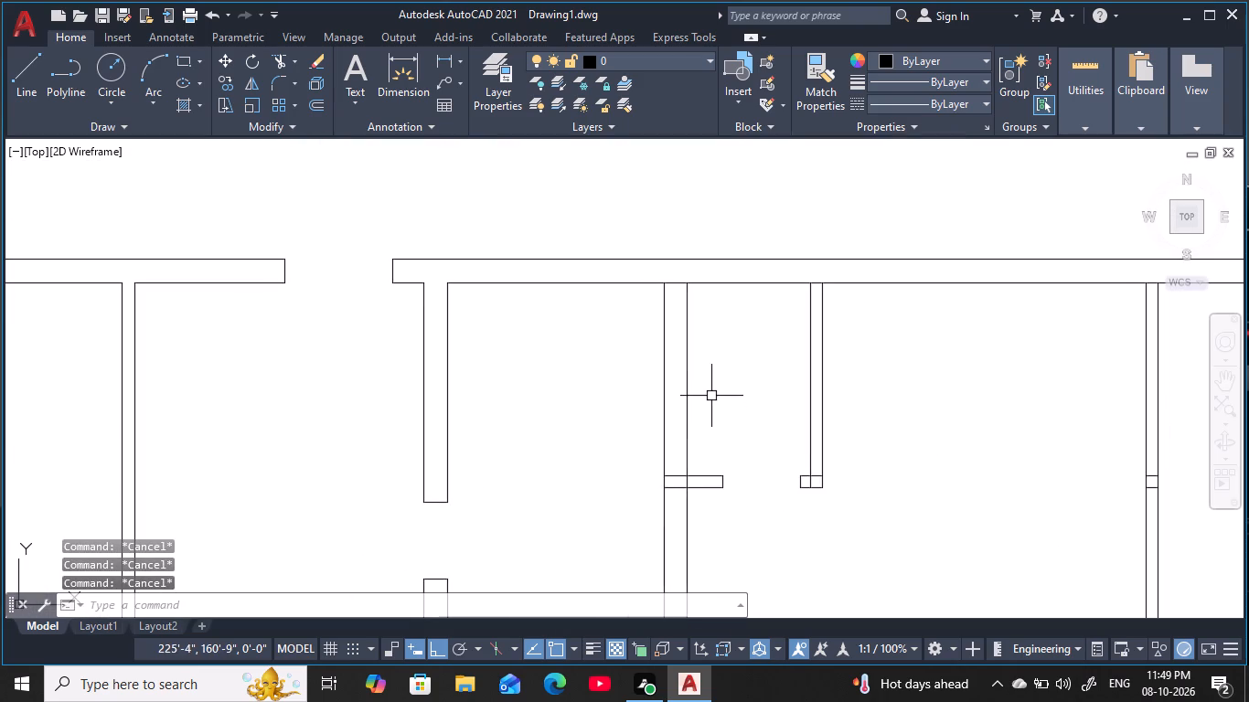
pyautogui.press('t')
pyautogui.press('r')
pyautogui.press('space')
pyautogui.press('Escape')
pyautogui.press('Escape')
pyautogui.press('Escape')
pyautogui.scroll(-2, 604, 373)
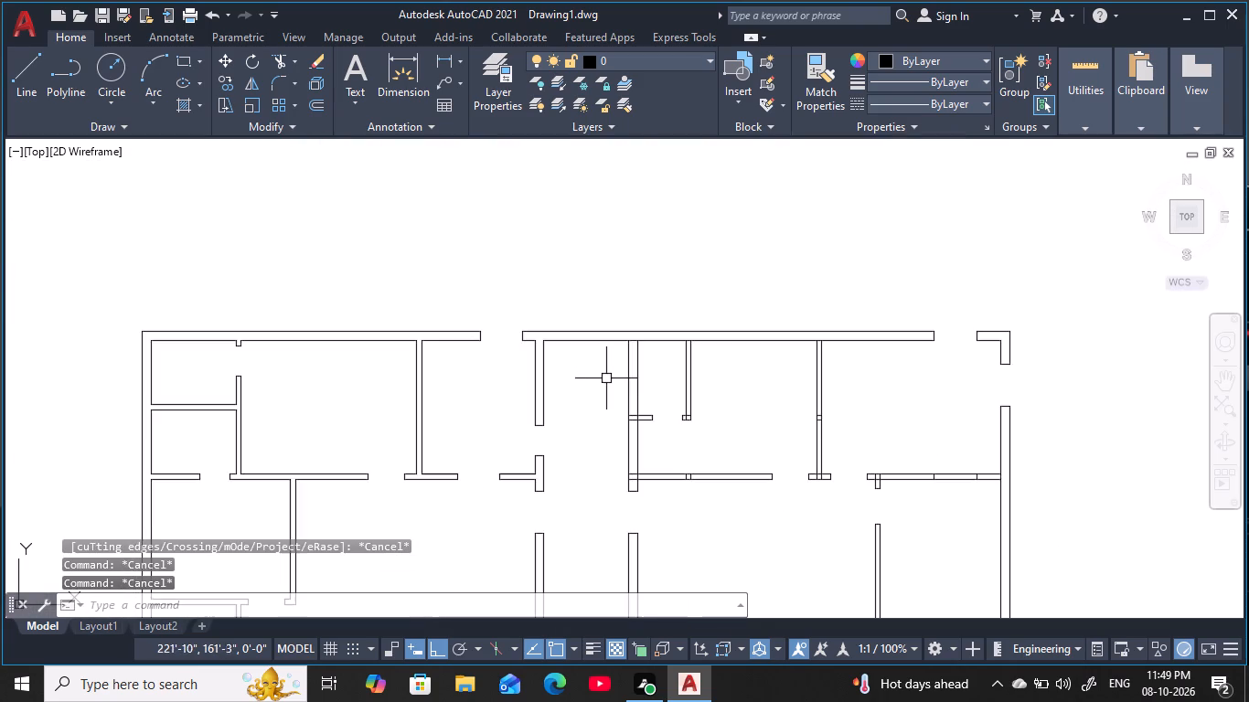
# Offset the inner face of the upper exterior wall, right of the corridor opening, 6' downward.
pyautogui.scroll(-1, 579, 377)
pyautogui.moveTo(575, 385); pyautogui.dragTo(610, 325, button='middle')
pyautogui.press('Escape')
pyautogui.scroll(2, 610, 326)
pyautogui.middleClick(610, 326)
pyautogui.press('Escape')
pyautogui.press('Escape')
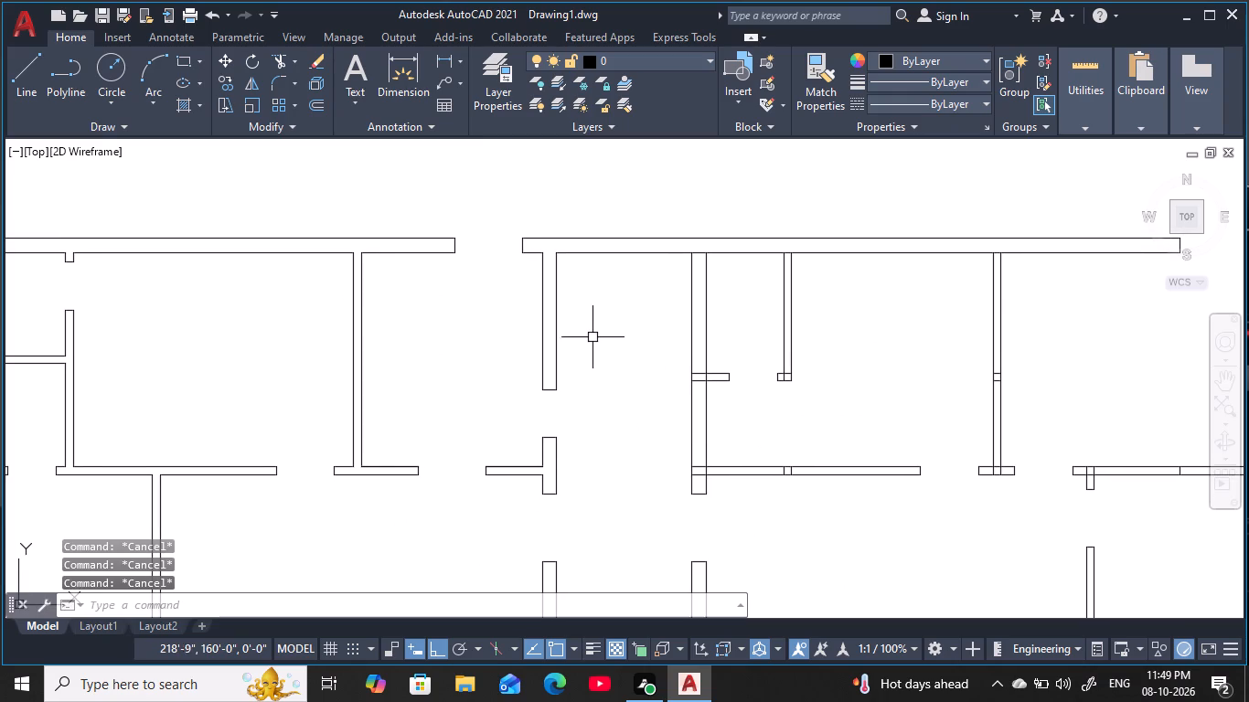
pyautogui.press('o')
pyautogui.press('space')
pyautogui.press('6')
pyautogui.press("'")
pyautogui.press('space')
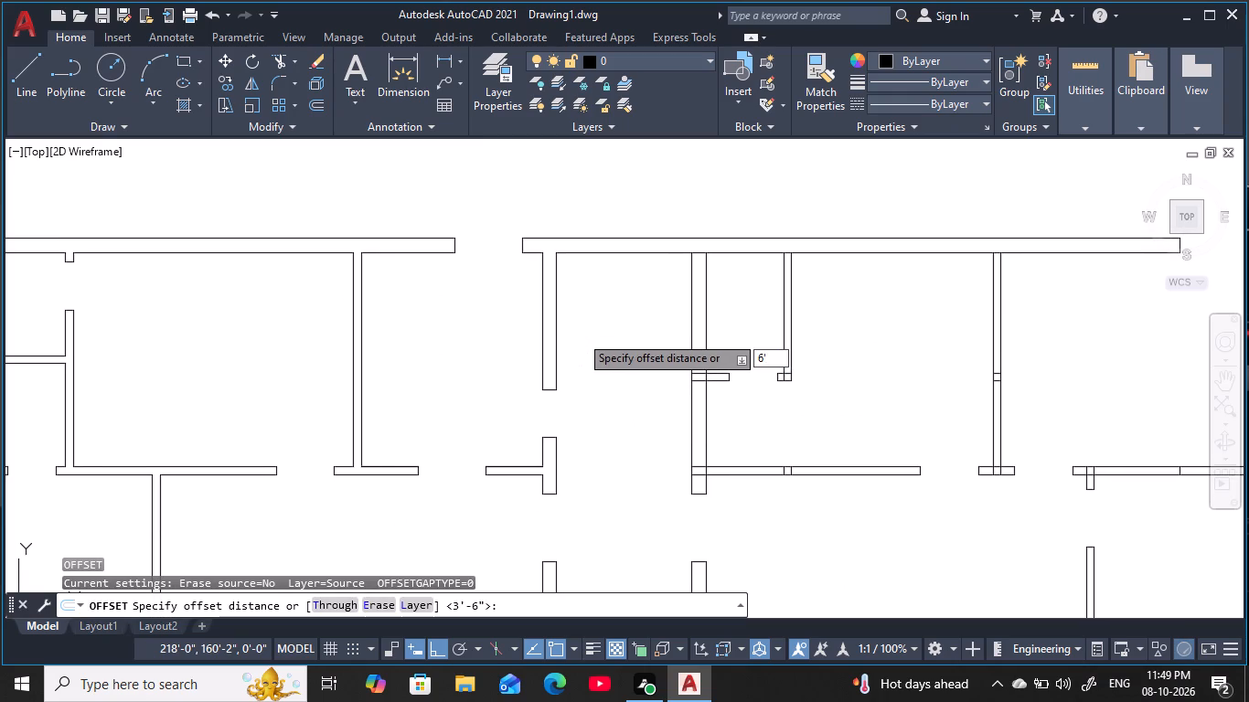
pyautogui.click(614, 253)
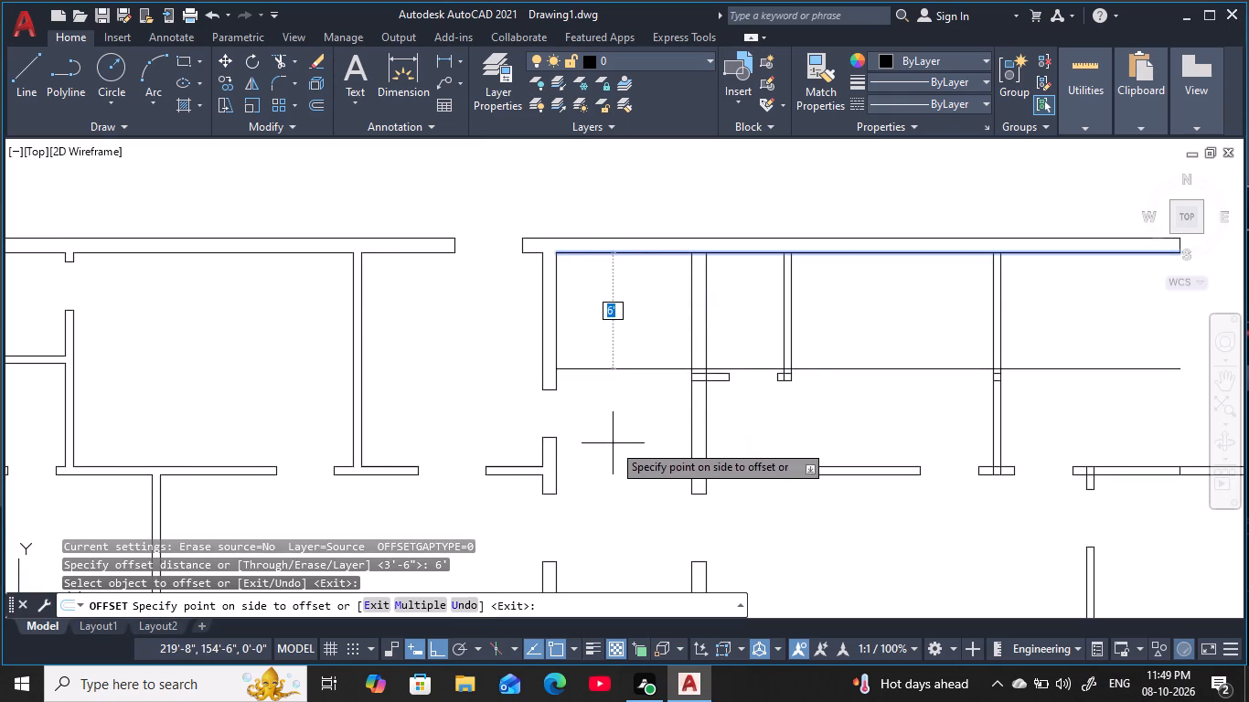
pyautogui.click(613, 443)
pyautogui.moveTo(625, 430); pyautogui.dragTo(622, 392, button='middle')
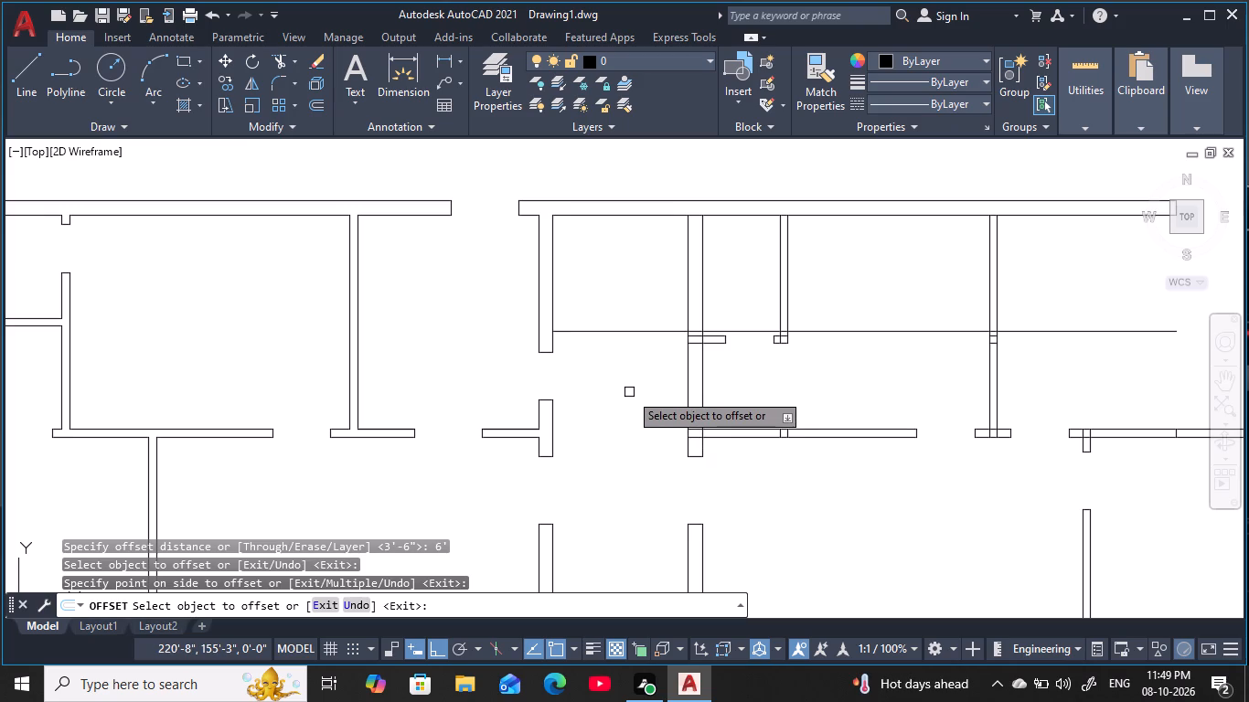
pyautogui.press('Escape')
pyautogui.press('Escape')
pyautogui.press('Escape')
pyautogui.press('Escape')
pyautogui.press('Escape')
pyautogui.press('Escape')
pyautogui.press('Escape')
pyautogui.press('Escape')
pyautogui.press('Escape')
pyautogui.press('Escape')
pyautogui.press('Escape')
pyautogui.press('Escape')
pyautogui.press('Escape')
pyautogui.press('Escape')
pyautogui.press('Escape')
pyautogui.press('Escape')
pyautogui.press('Escape')
pyautogui.press('Escape')
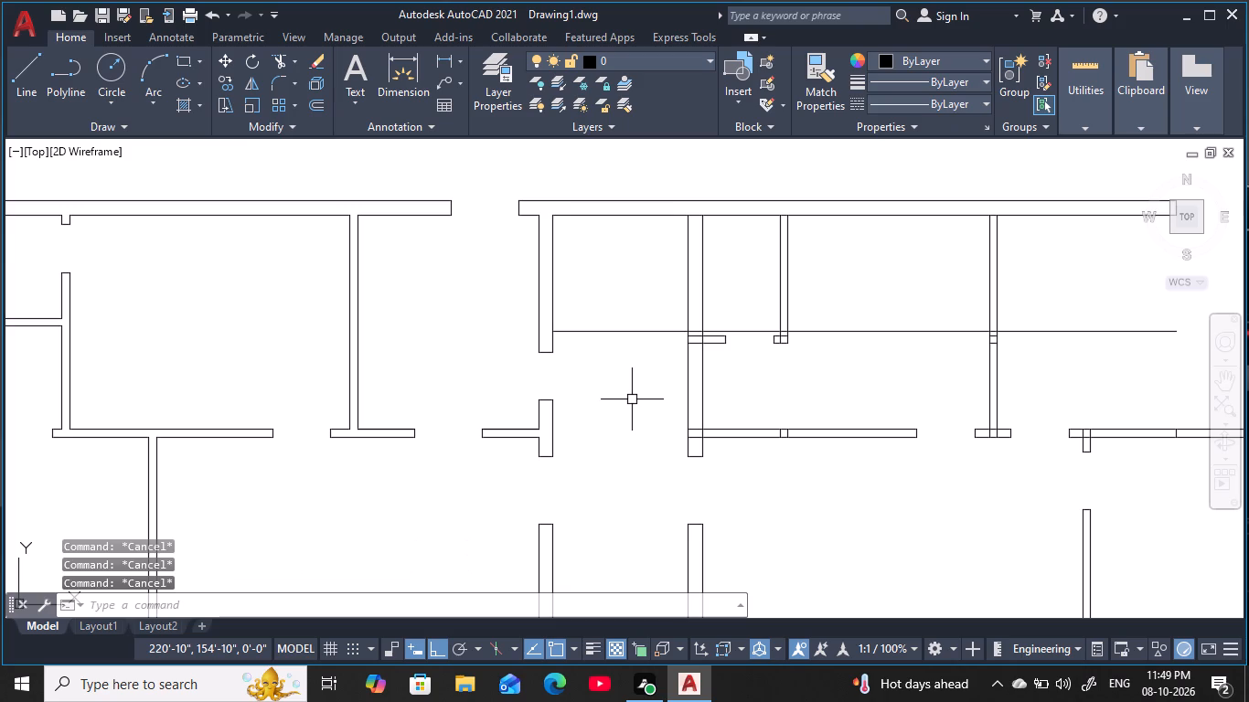
# Offset the new horizontal line 9" downward to form the second face of a cross wall.
pyautogui.write('O')
pyautogui.press('space')
pyautogui.write('9')
pyautogui.press('space')
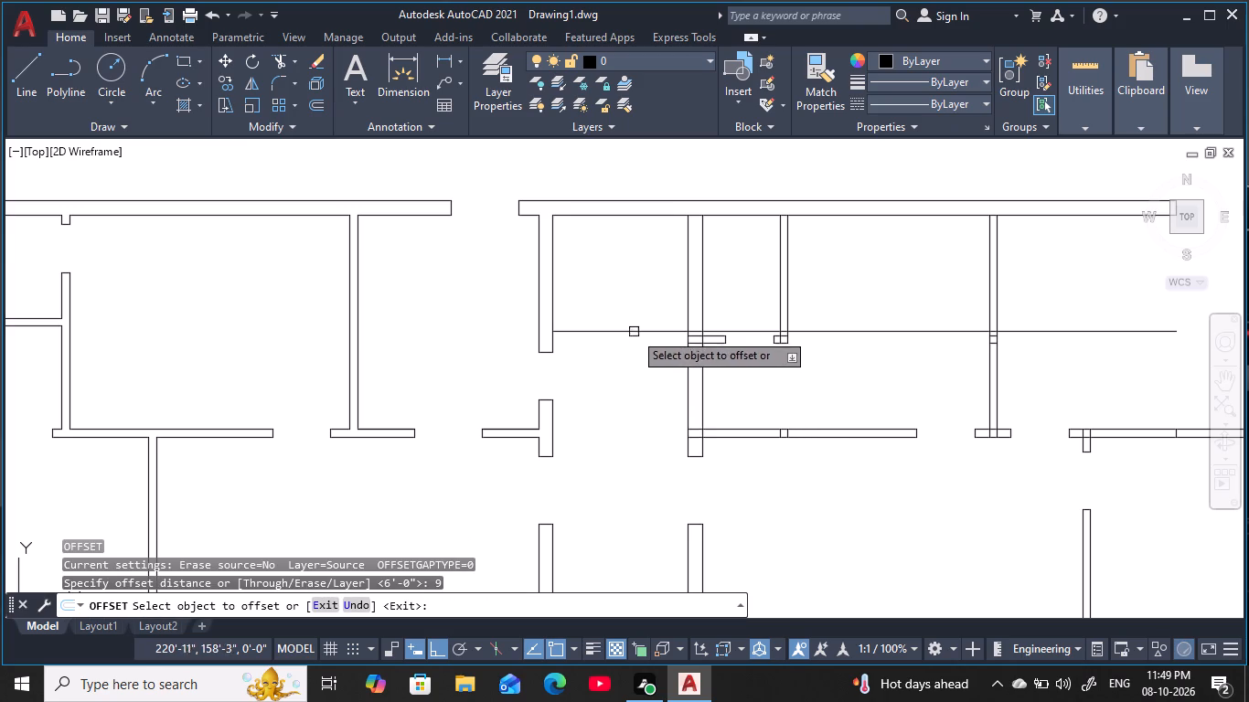
pyautogui.click(637, 327)
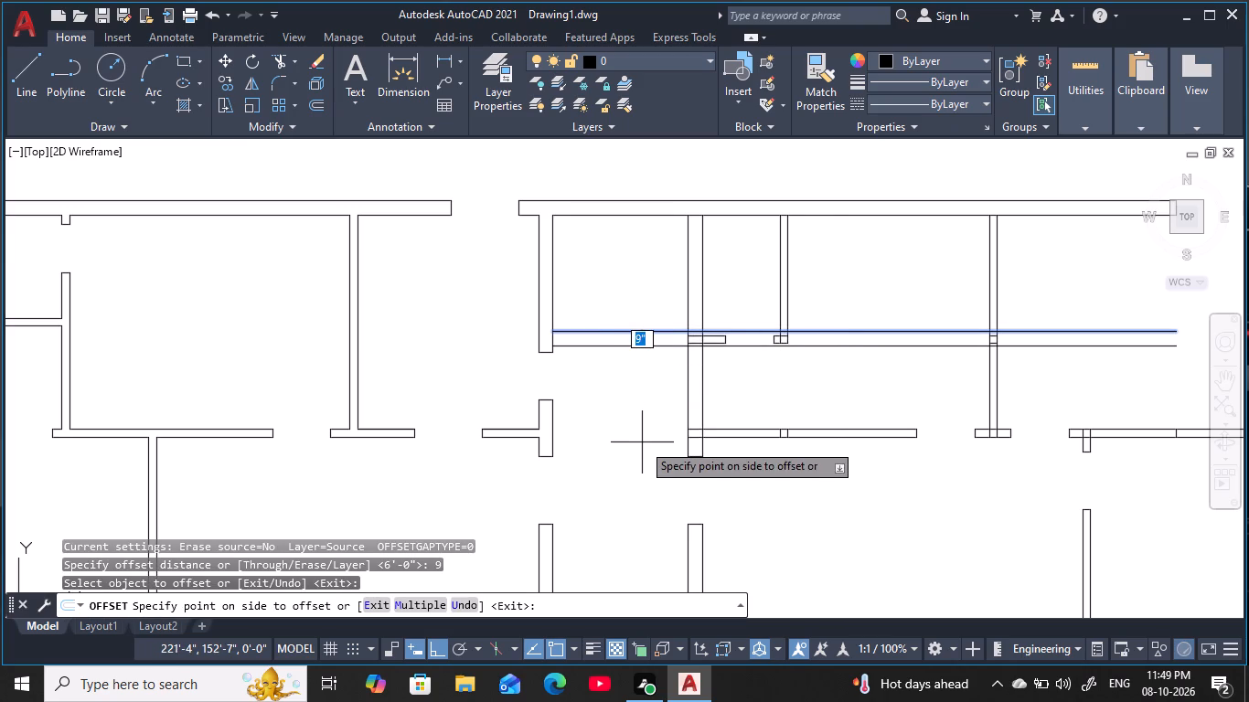
pyautogui.click(642, 442)
pyautogui.press('Escape')
pyautogui.press('Escape')
pyautogui.press('Escape')
pyautogui.press('Escape')
pyautogui.press('Escape')
pyautogui.press('Escape')
pyautogui.press('Escape')
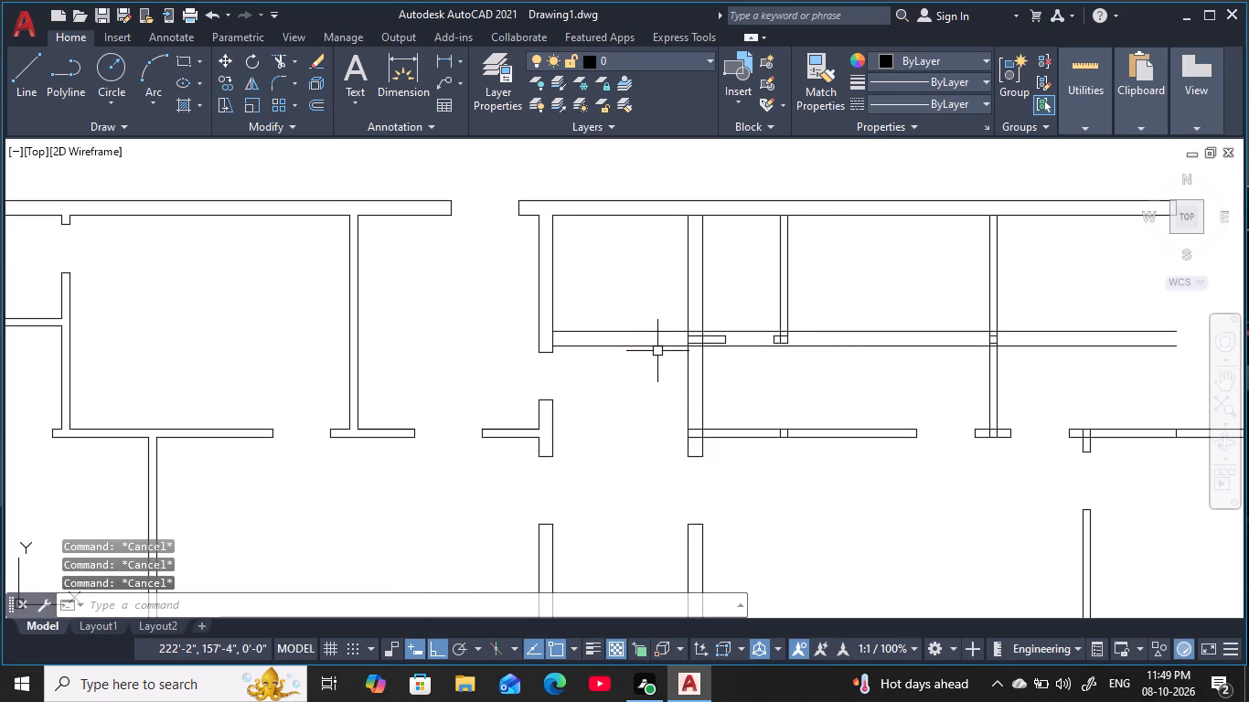
# Trim both cross-wall lines through the rooms to the right, keeping the pair only between the two 9-inch corridor walls.
pyautogui.press('t')
pyautogui.press('r')
pyautogui.press('space')
pyautogui.click(752, 321)
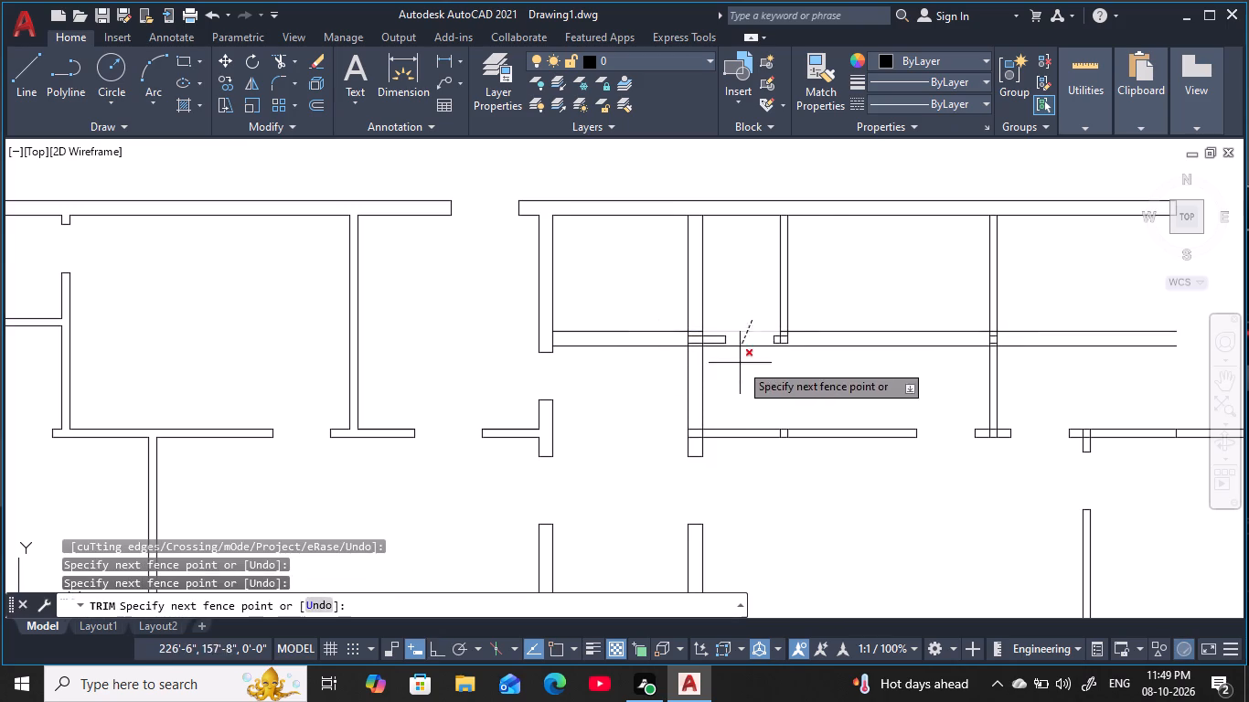
pyautogui.click(738, 381)
pyautogui.click(868, 337)
pyautogui.click(865, 300)
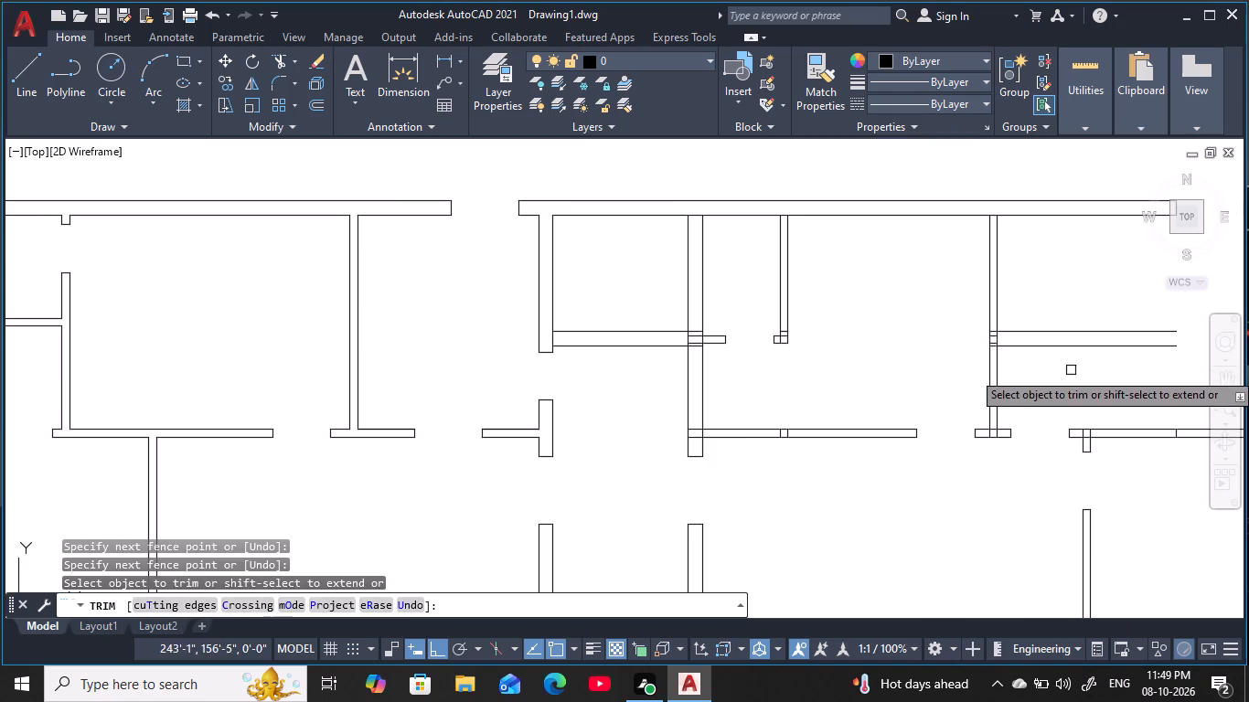
pyautogui.click(1081, 371)
pyautogui.click(1044, 304)
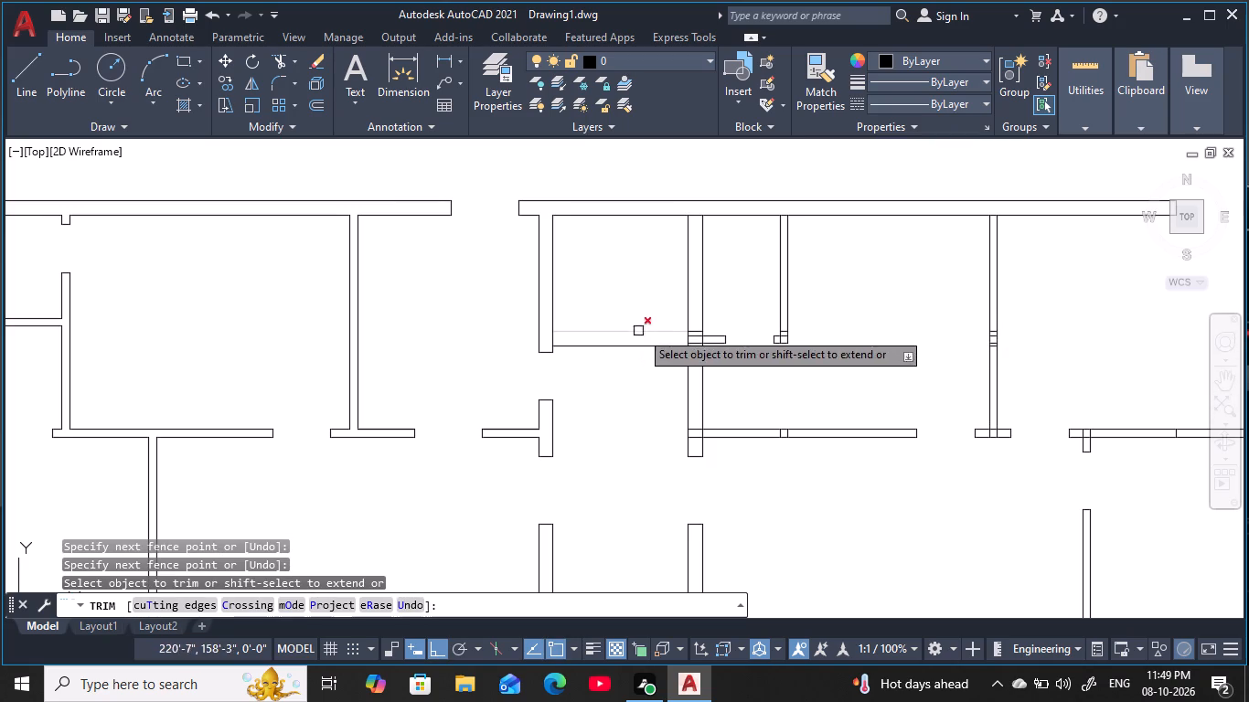
# Trim the overlapping lines where the new cross wall and the short partition stub meet the two 9-inch corridor walls.
pyautogui.scroll(4, 707, 337)
pyautogui.click(629, 255)
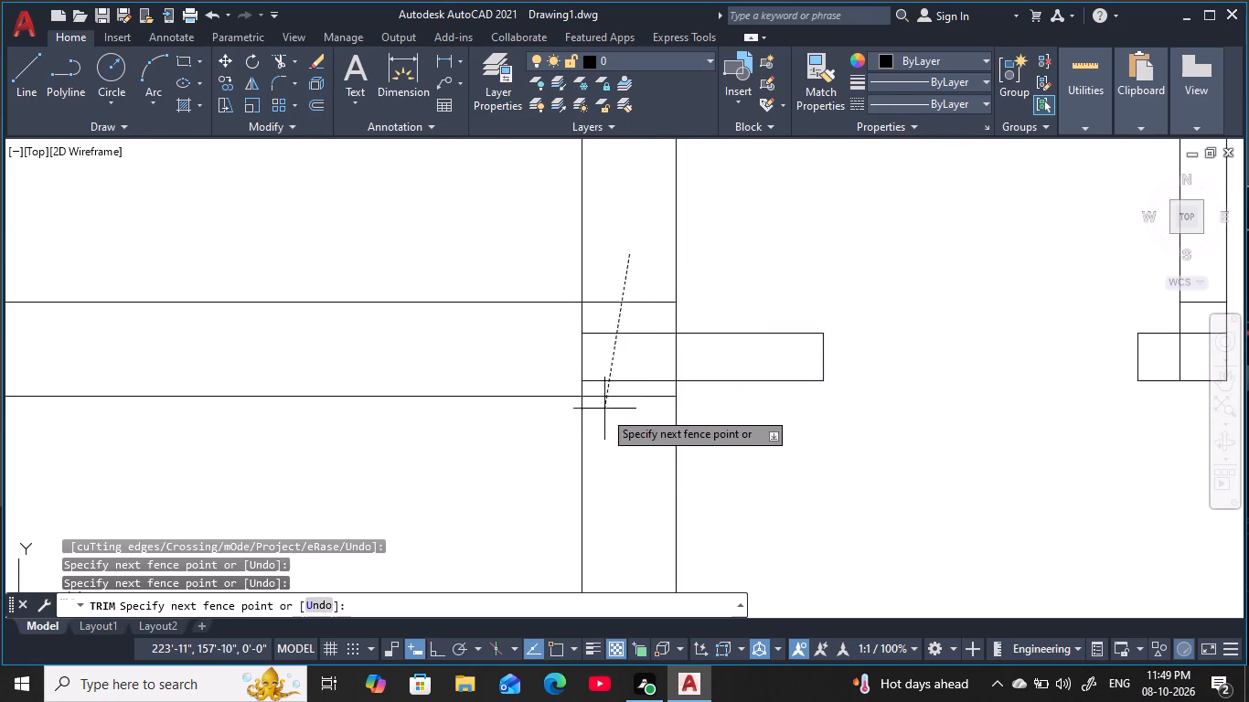
pyautogui.click(610, 450)
pyautogui.click(654, 357)
pyautogui.click(516, 335)
pyautogui.click(649, 362)
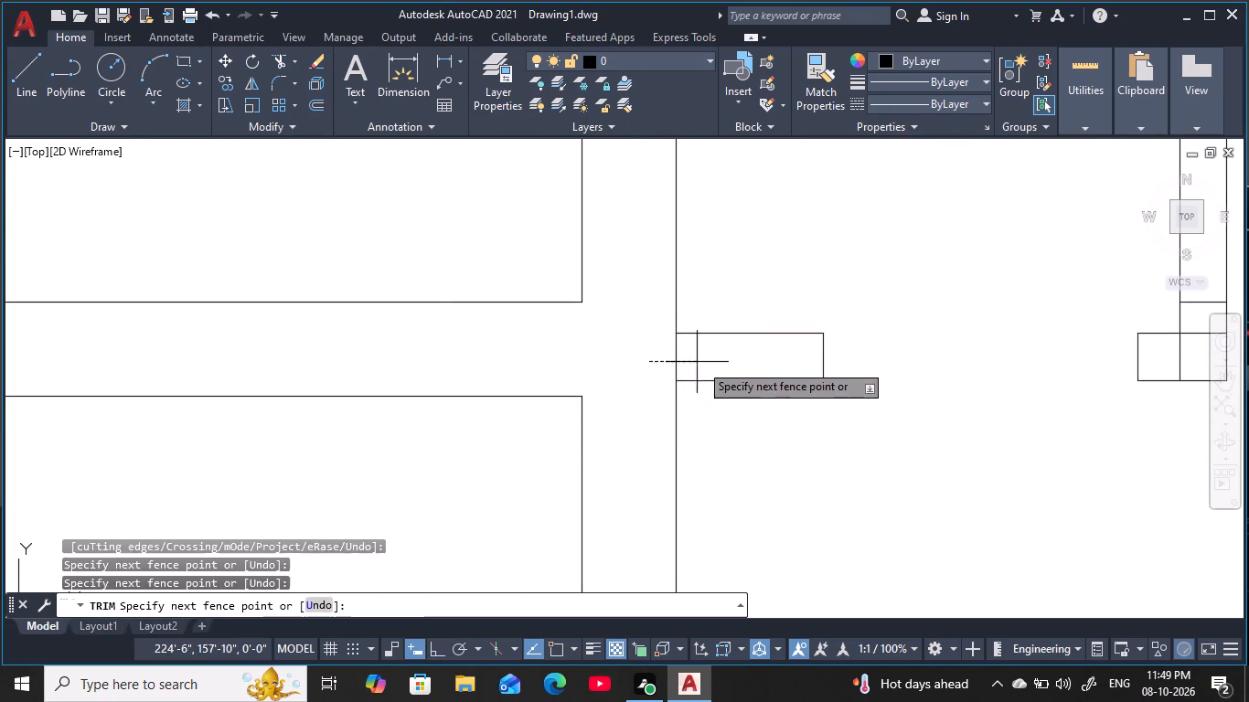
pyautogui.click(711, 364)
pyautogui.scroll(-4, 674, 370)
pyautogui.scroll(3, 528, 374)
pyautogui.click(537, 357)
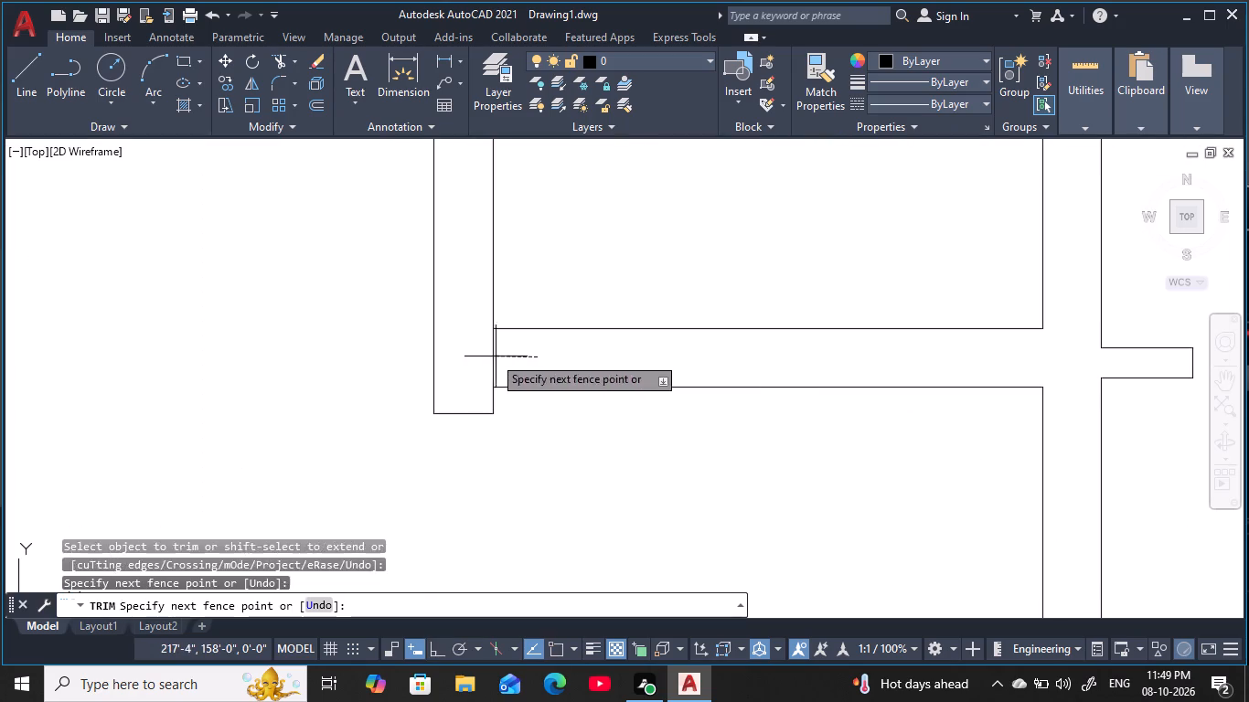
pyautogui.click(486, 355)
# Trim the overlapping lines at the lower corner of the short vertical partition, where it meets its door jamb stub.
pyautogui.scroll(-4, 628, 391)
pyautogui.moveTo(632, 392); pyautogui.dragTo(661, 359, button='middle')
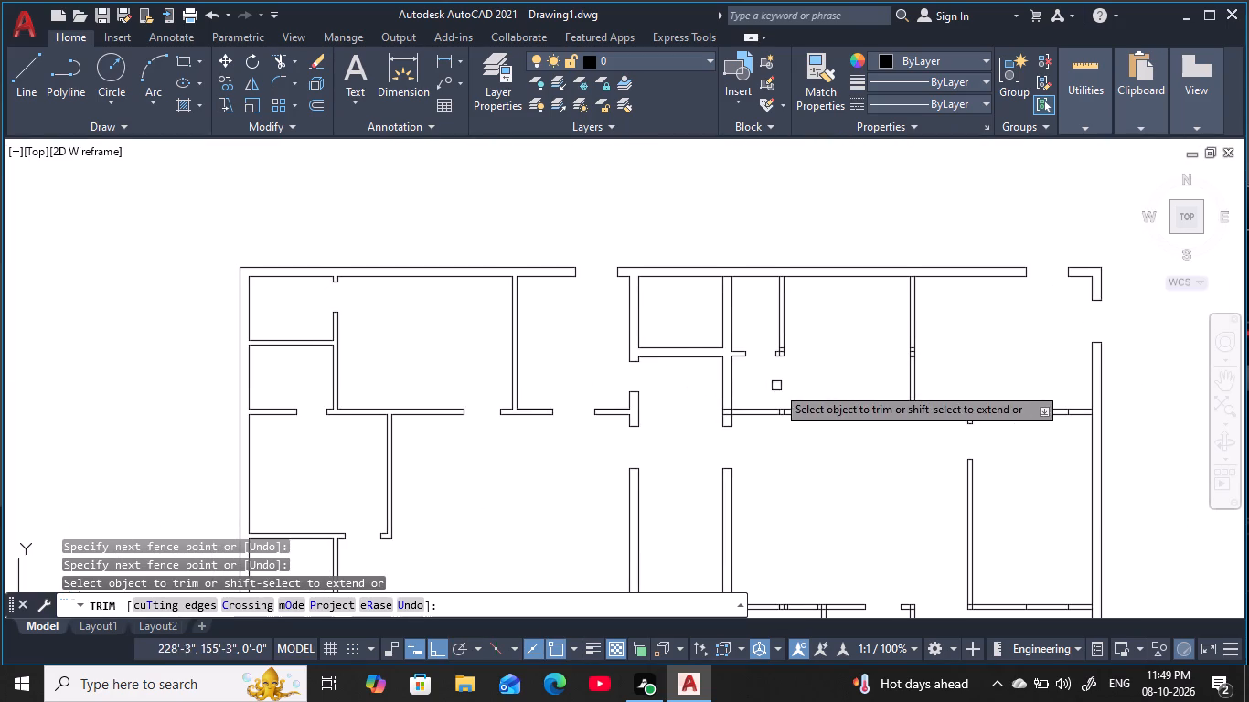
pyautogui.scroll(7, 784, 366)
pyautogui.moveTo(778, 344); pyautogui.dragTo(768, 498, button='middle')
pyautogui.moveTo(722, 283); pyautogui.dragTo(745, 383, button='middle')
pyautogui.click(773, 255)
pyautogui.click(746, 424)
pyautogui.click(737, 433)
pyautogui.click(659, 427)
# Trim the upper exterior wall's inner face line across the tops of the short partition and the corridor's right 9-inch wall.
pyautogui.scroll(-2, 697, 427)
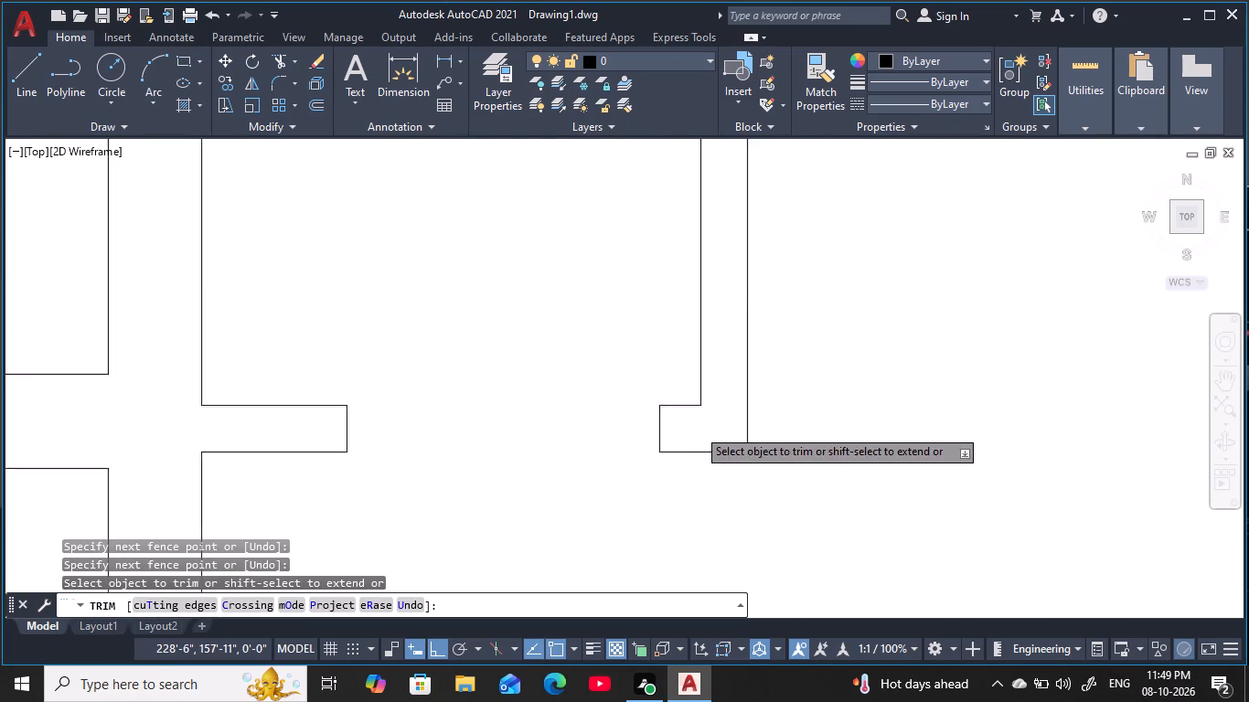
pyautogui.scroll(-4, 698, 428)
pyautogui.scroll(5, 692, 297)
pyautogui.click(793, 350)
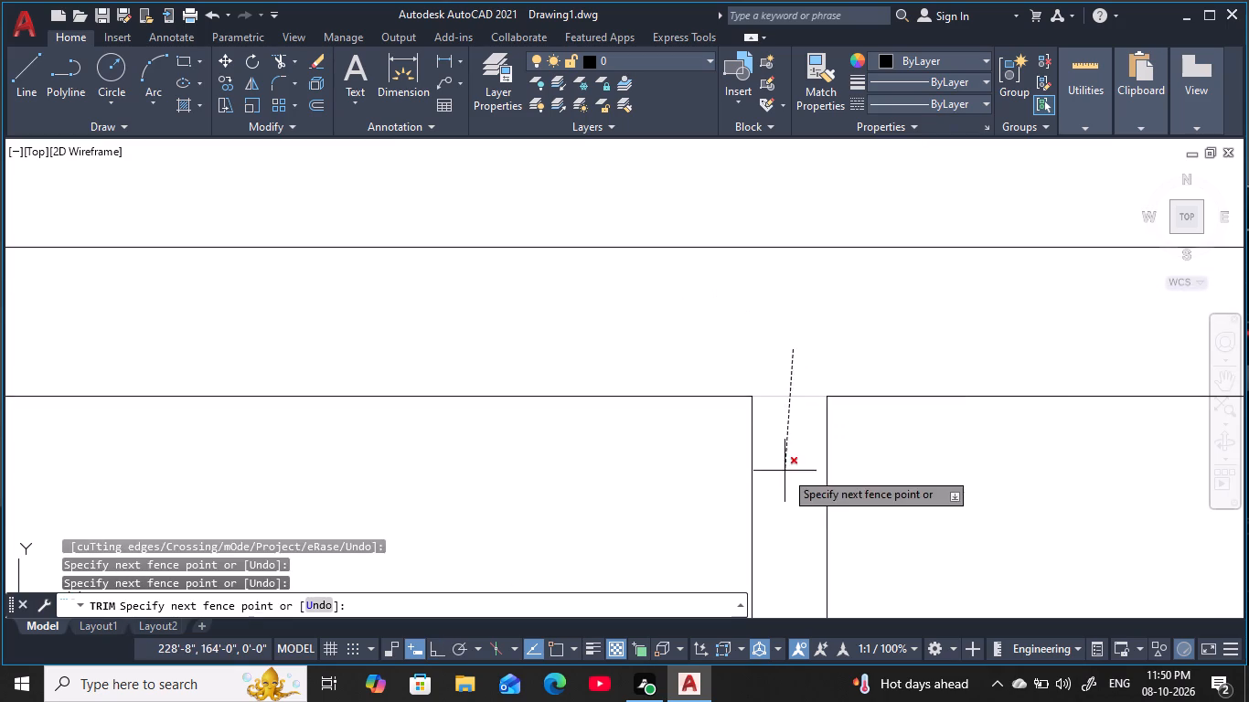
pyautogui.click(785, 471)
pyautogui.scroll(-2, 646, 443)
pyautogui.moveTo(521, 433); pyautogui.dragTo(872, 399, button='middle')
pyautogui.click(667, 346)
pyautogui.moveTo(683, 452); pyautogui.dragTo(685, 461)
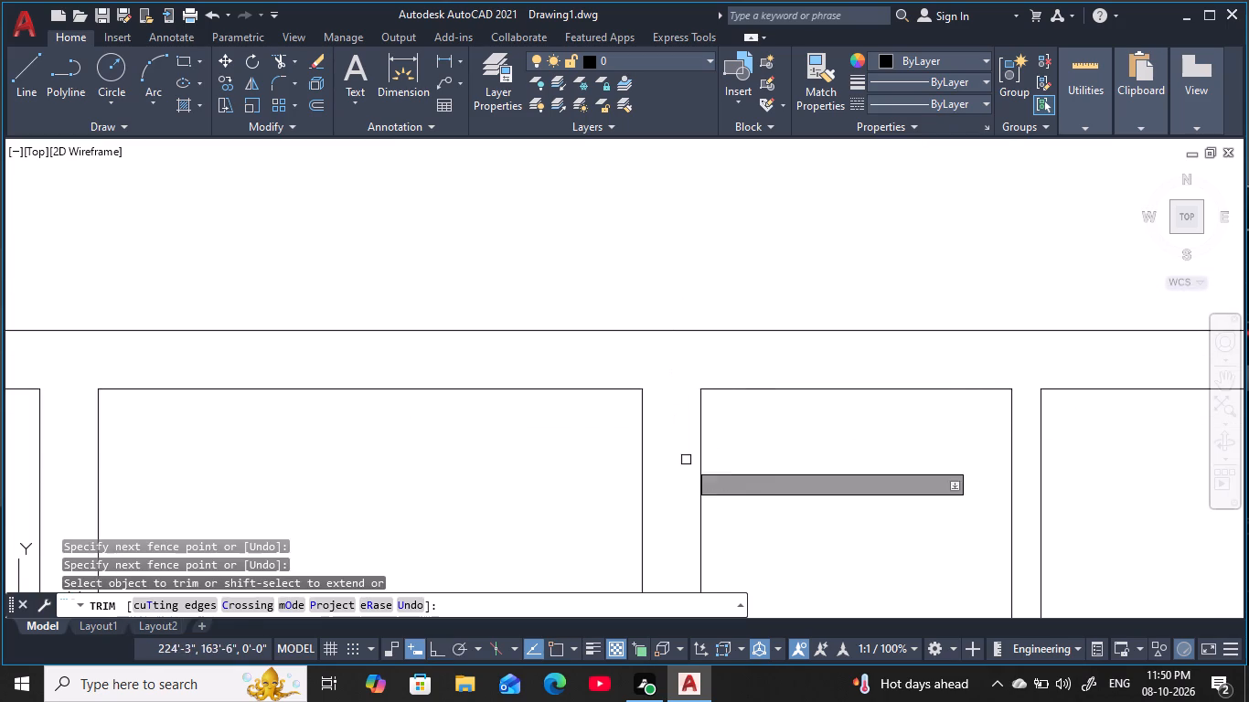
# Trim the leftover cross lines inside the upper right vertical partition and open its junction with the upper exterior wall.
pyautogui.scroll(-5, 728, 470)
pyautogui.moveTo(731, 474); pyautogui.dragTo(666, 366, button='middle')
pyautogui.scroll(3, 722, 399)
pyautogui.moveTo(740, 418); pyautogui.dragTo(611, 393, button='middle')
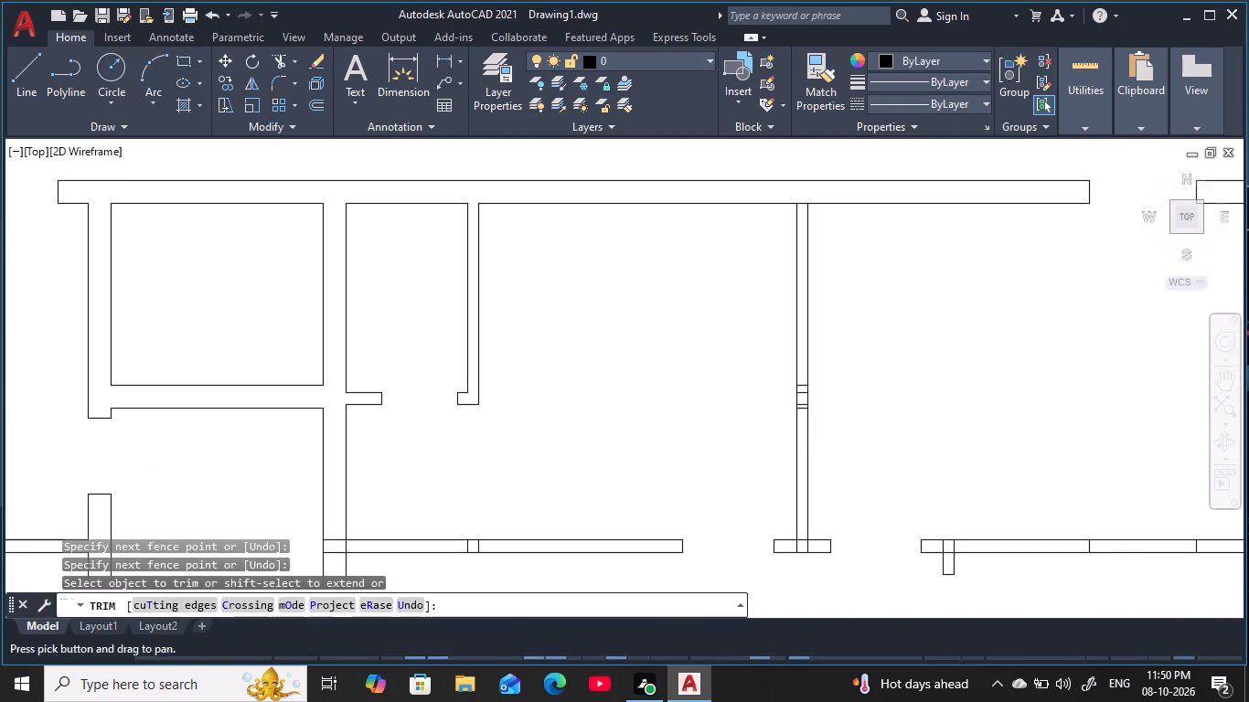
pyautogui.scroll(4, 815, 421)
pyautogui.moveTo(745, 190); pyautogui.dragTo(728, 452)
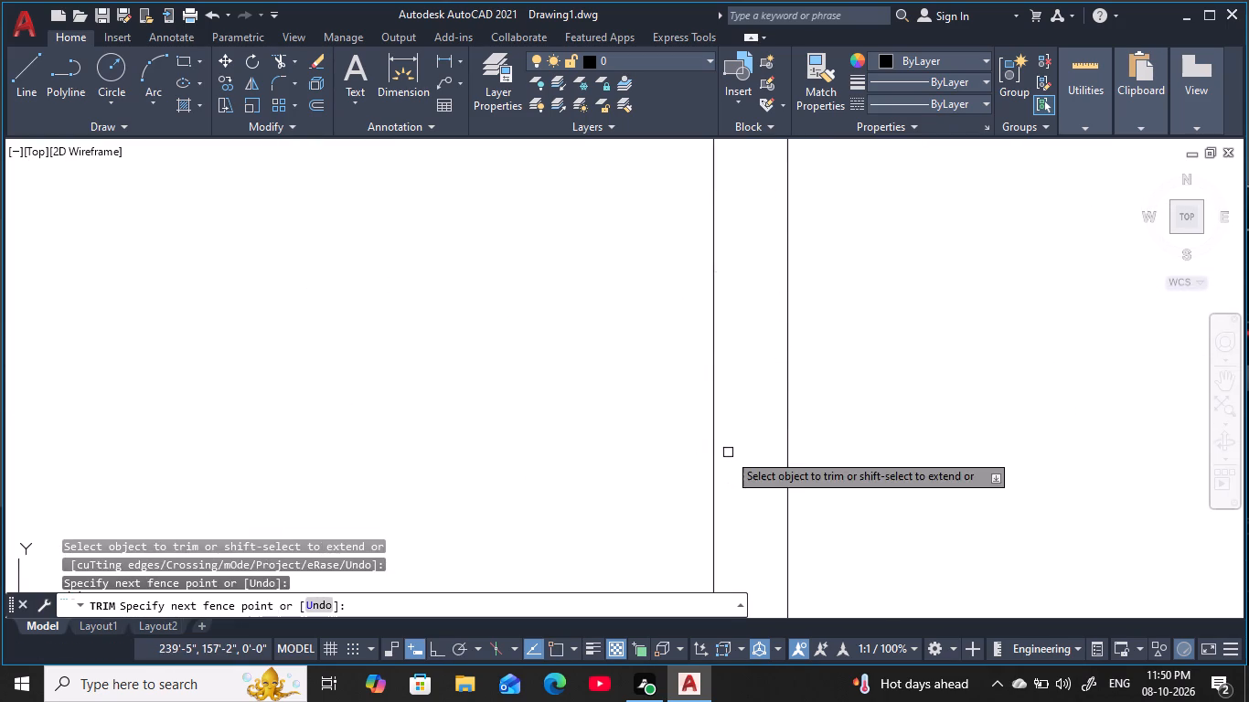
pyautogui.scroll(-5, 730, 451)
pyautogui.moveTo(731, 451); pyautogui.dragTo(733, 510, button='middle')
pyautogui.scroll(5, 731, 378)
pyautogui.moveTo(761, 280); pyautogui.dragTo(763, 290)
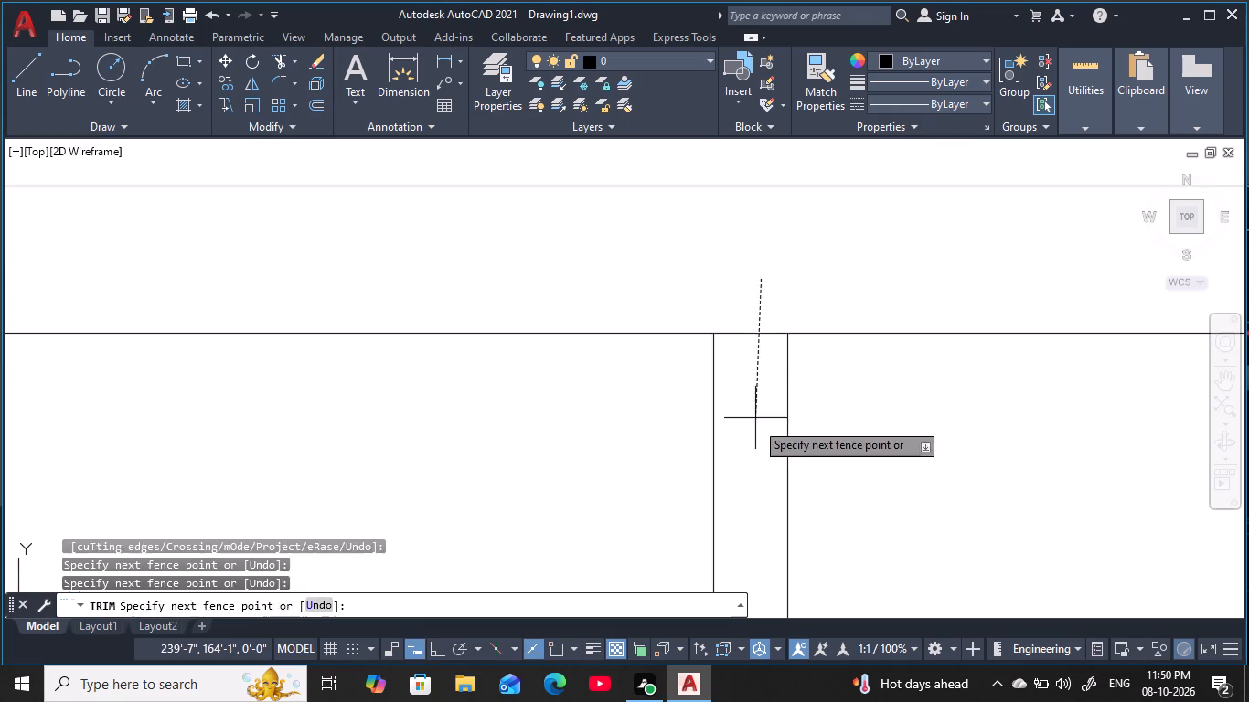
pyautogui.click(758, 431)
# Trim the overlapping lines where that vertical partition meets the short horizontal wall piece at its lower end.
pyautogui.scroll(-6, 761, 441)
pyautogui.moveTo(784, 520); pyautogui.dragTo(770, 332, button='middle')
pyautogui.scroll(4, 737, 373)
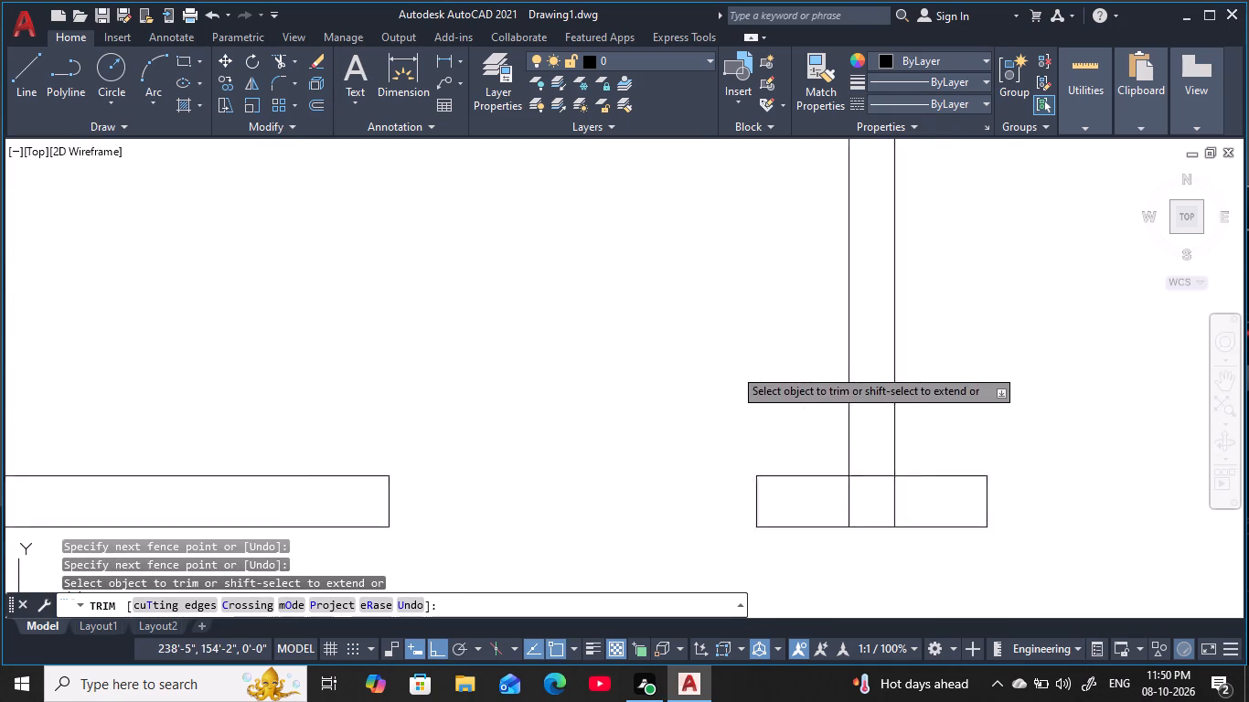
pyautogui.scroll(2, 733, 367)
pyautogui.moveTo(786, 451); pyautogui.dragTo(610, 250, button='middle')
pyautogui.click(858, 388)
pyautogui.click(686, 380)
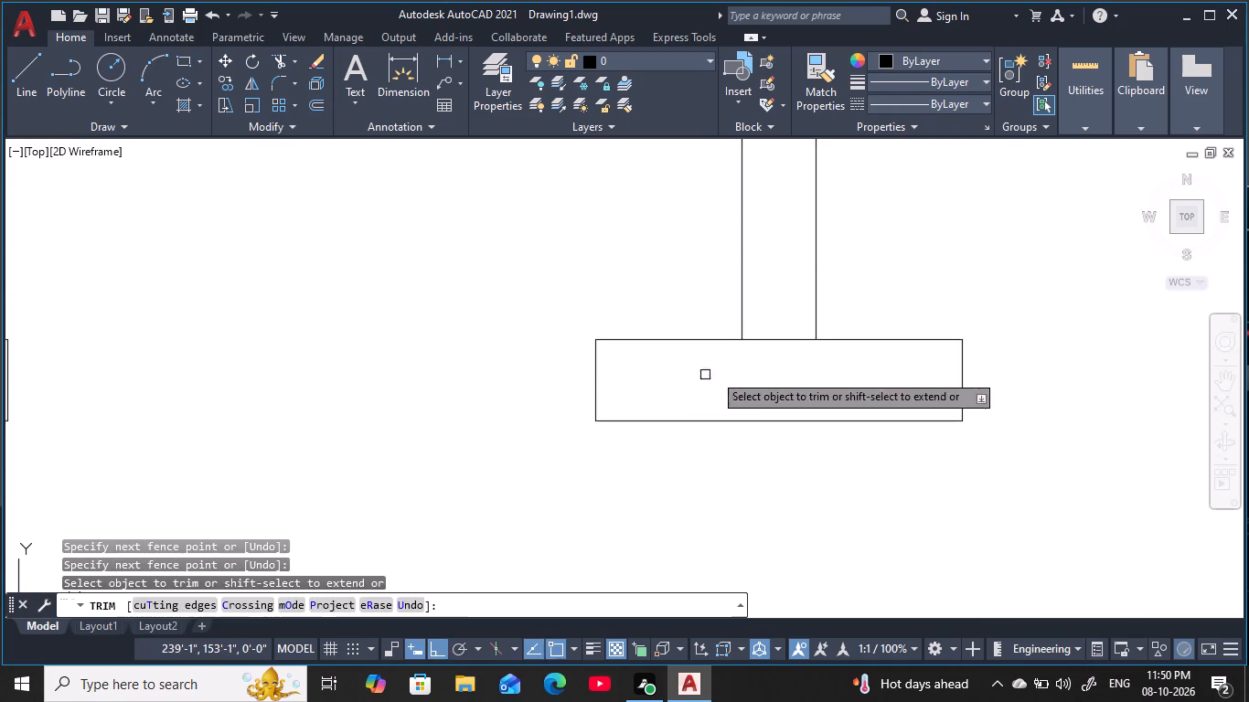
pyautogui.click(793, 372)
pyautogui.click(787, 314)
# Trim the leftover cross lines inside the upper rooms' lower horizontal partition and open its junction with the corridor's right 9-inch wall.
pyautogui.scroll(-6, 718, 416)
pyautogui.scroll(1, 467, 422)
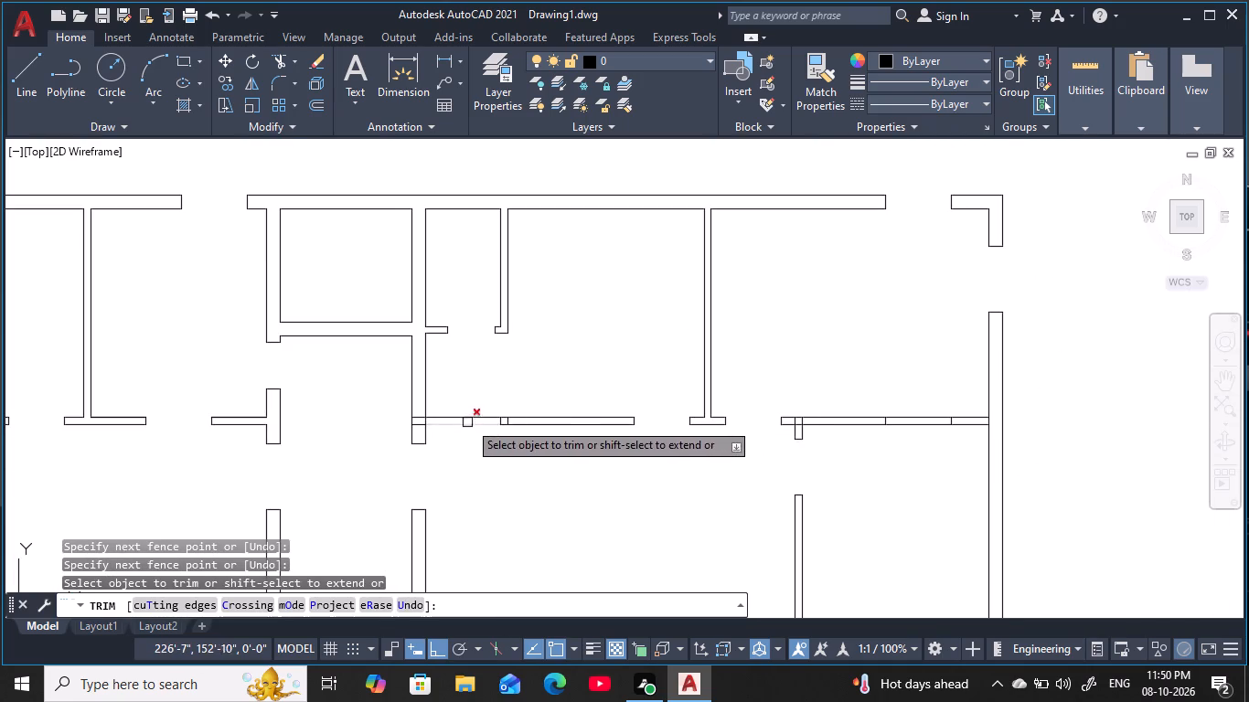
pyautogui.scroll(4, 470, 420)
pyautogui.click(820, 452)
pyautogui.click(666, 461)
pyautogui.scroll(-5, 664, 461)
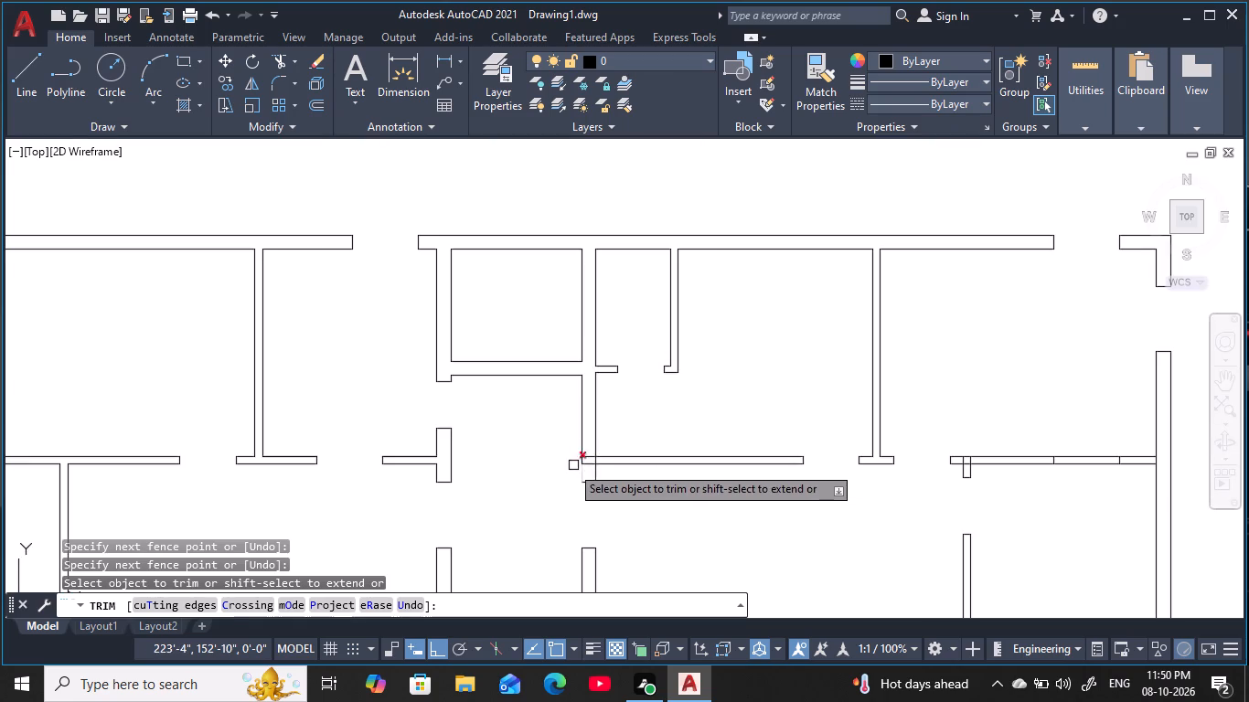
pyautogui.scroll(4, 579, 454)
pyautogui.moveTo(606, 459); pyautogui.dragTo(642, 394, button='middle')
pyautogui.click(652, 389)
pyautogui.click(642, 499)
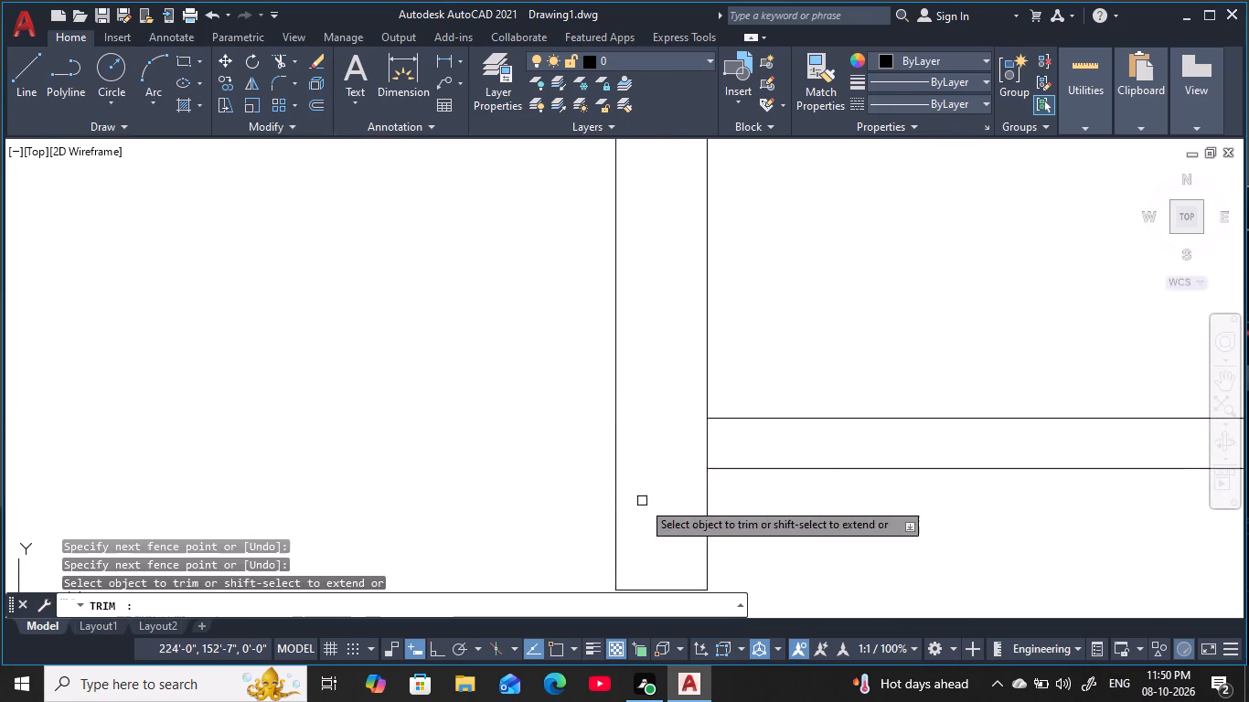
pyautogui.click(676, 452)
pyautogui.click(758, 454)
# Trim the overlapping lines where the short vertical stub meets the underside of the upper right room's lower partition.
pyautogui.scroll(-4, 730, 415)
pyautogui.moveTo(760, 350); pyautogui.dragTo(761, 381, button='middle')
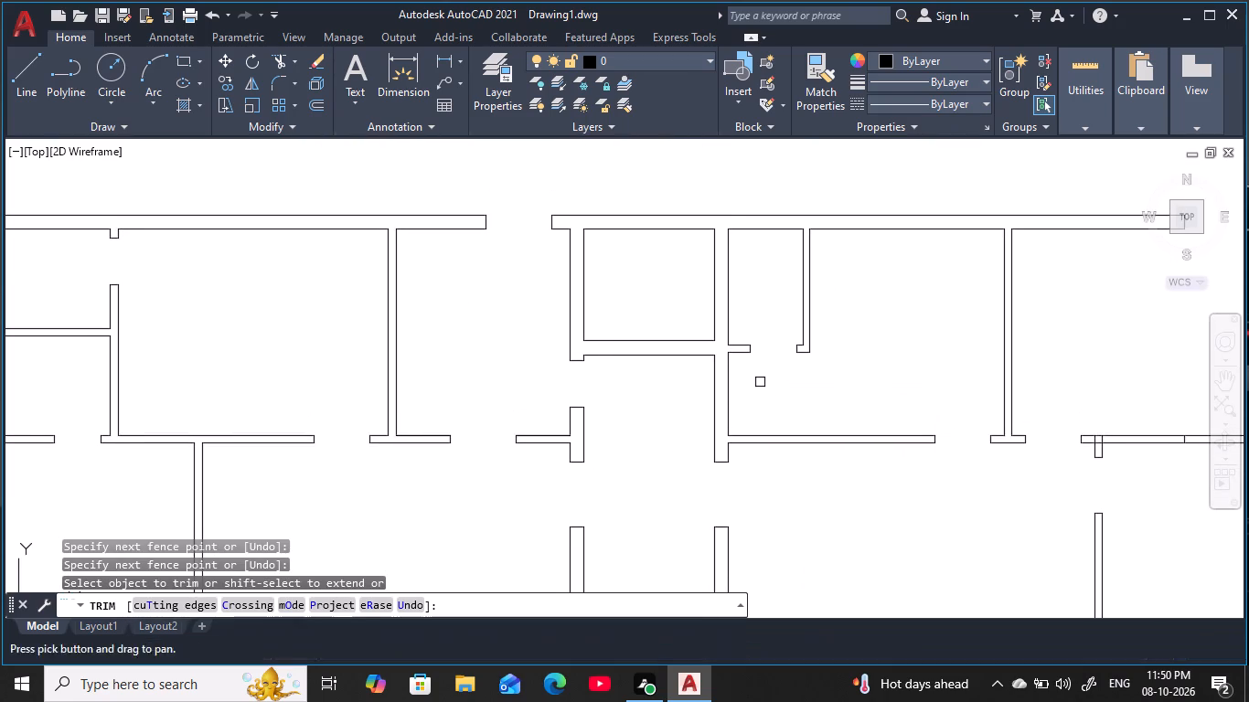
pyautogui.moveTo(884, 407); pyautogui.dragTo(671, 276, button='middle')
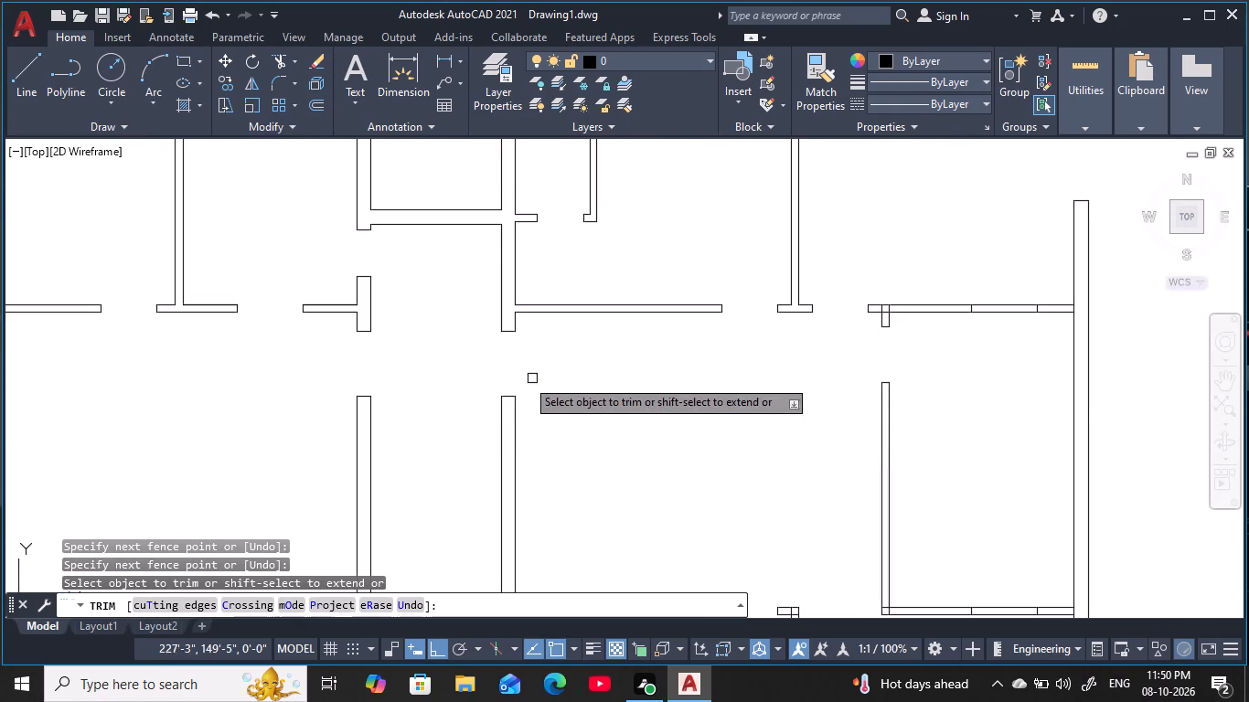
pyautogui.moveTo(849, 366); pyautogui.dragTo(779, 474, button='middle')
pyautogui.scroll(5, 813, 431)
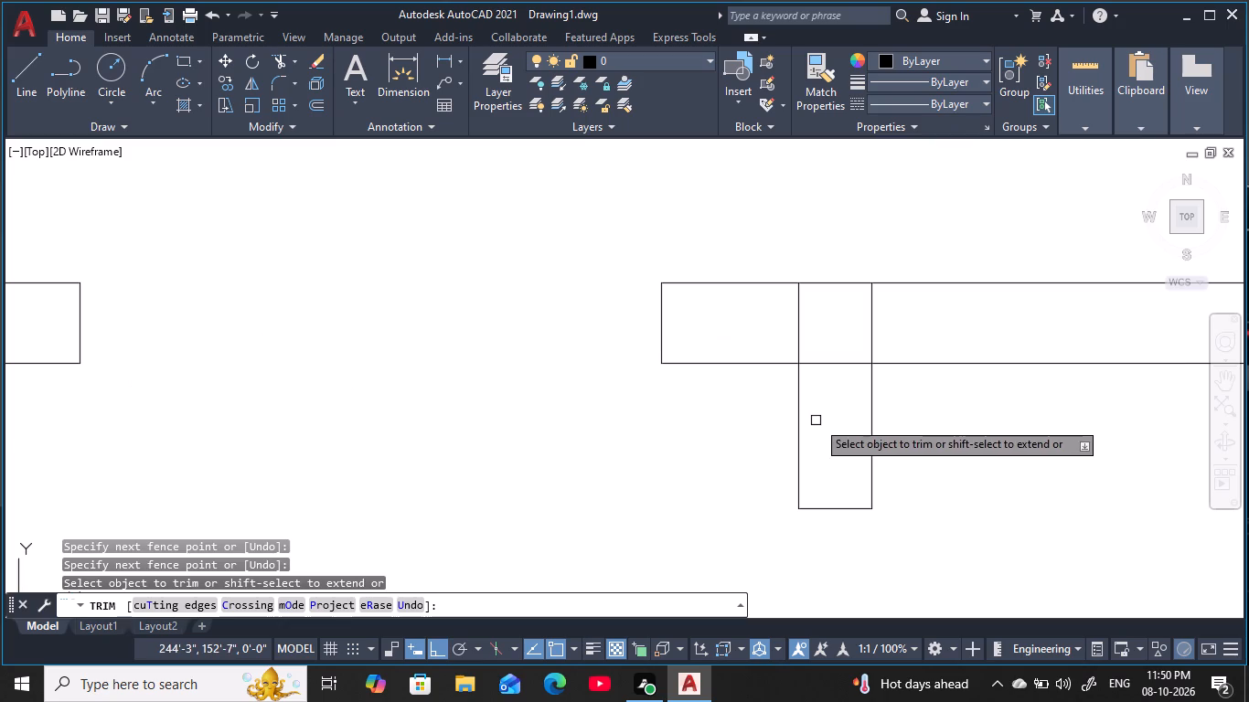
pyautogui.click(921, 320)
pyautogui.click(739, 331)
pyautogui.click(823, 346)
pyautogui.moveTo(829, 421); pyautogui.dragTo(830, 441)
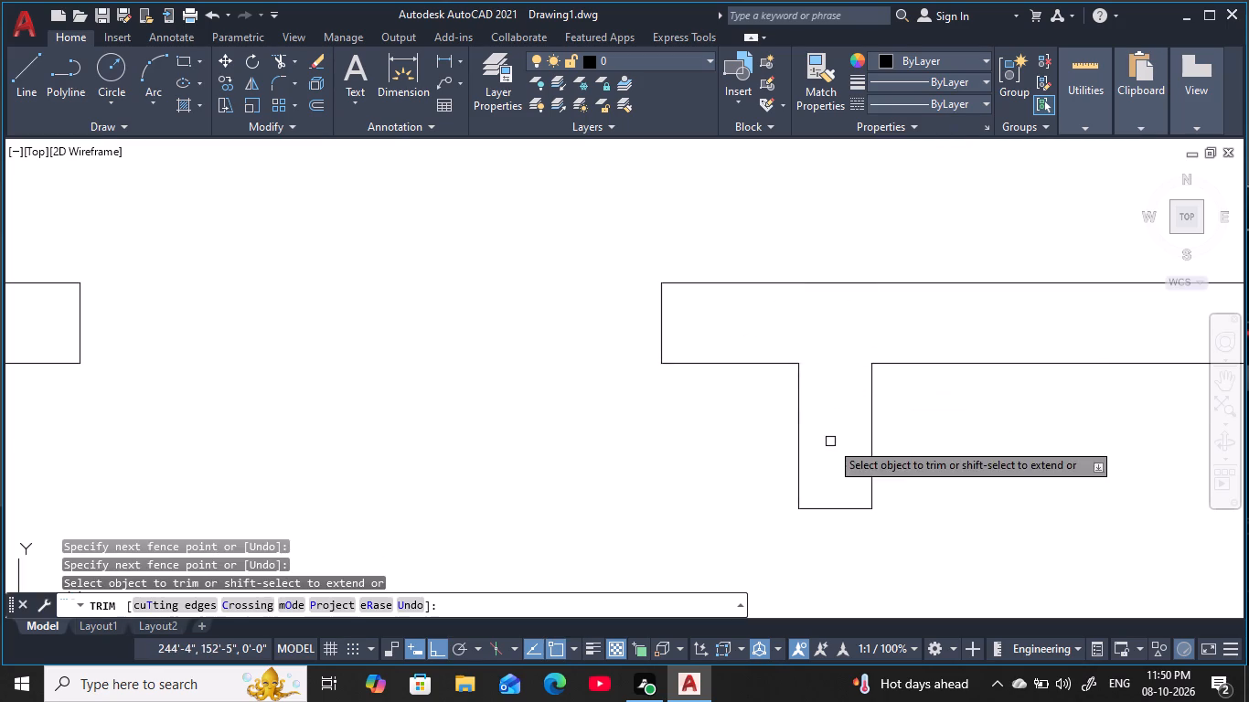
# Trim the leftover jamb lines inside the upper right room's lower partition and open its junction with the right exterior wall.
pyautogui.scroll(-4, 852, 438)
pyautogui.moveTo(890, 432); pyautogui.dragTo(496, 374, button='middle')
pyautogui.scroll(3, 689, 352)
pyautogui.click(851, 399)
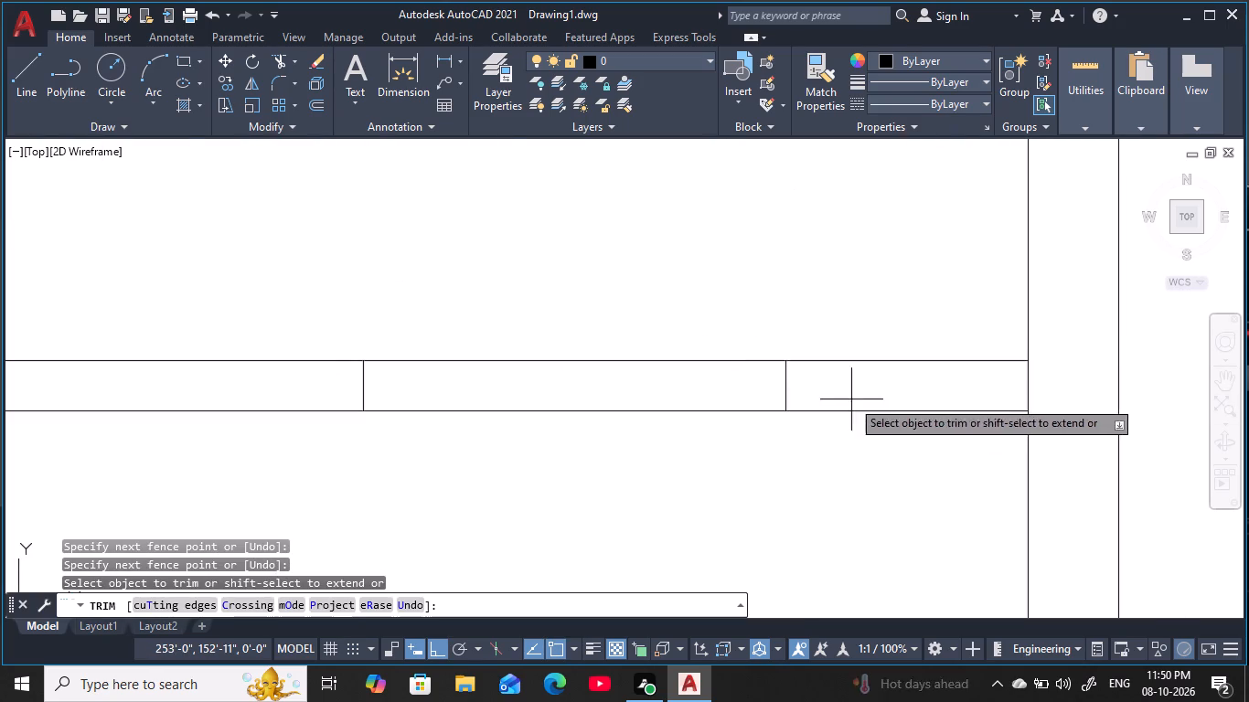
pyautogui.click(326, 381)
pyautogui.scroll(-1, 696, 403)
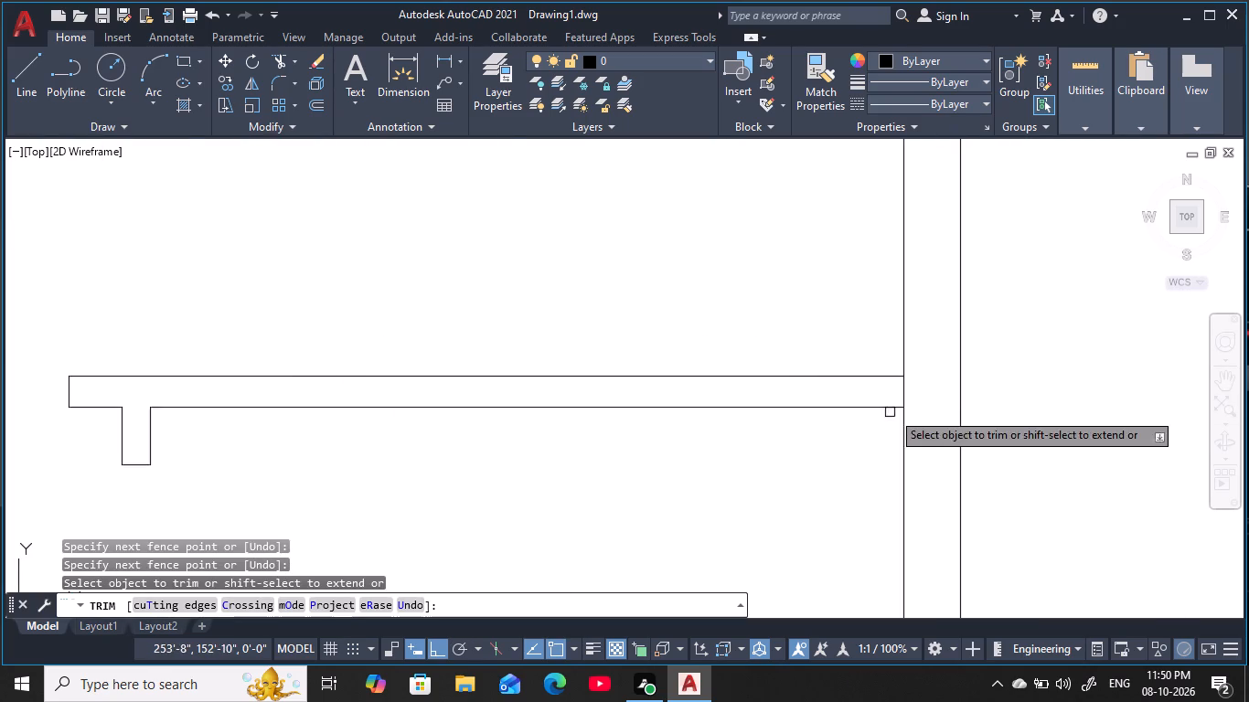
pyautogui.click(929, 394)
pyautogui.click(859, 399)
# Trim the leftover jamb lines in the middle right room's lower partition and open its junction with the right exterior wall.
pyautogui.scroll(-4, 838, 364)
pyautogui.moveTo(771, 307); pyautogui.dragTo(753, 351, button='middle')
pyautogui.moveTo(785, 406); pyautogui.dragTo(830, 279, button='middle')
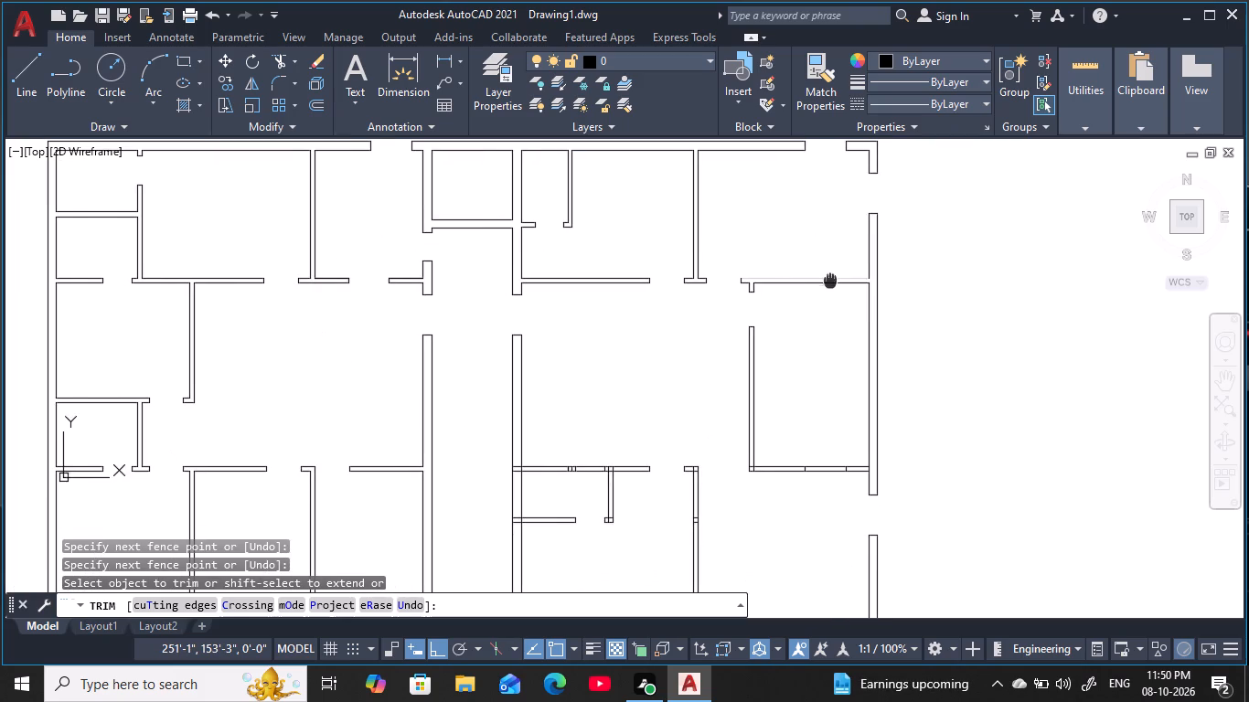
pyautogui.moveTo(789, 448); pyautogui.dragTo(755, 333, button='middle')
pyautogui.scroll(4, 830, 353)
pyautogui.click(900, 366)
pyautogui.scroll(1, 508, 363)
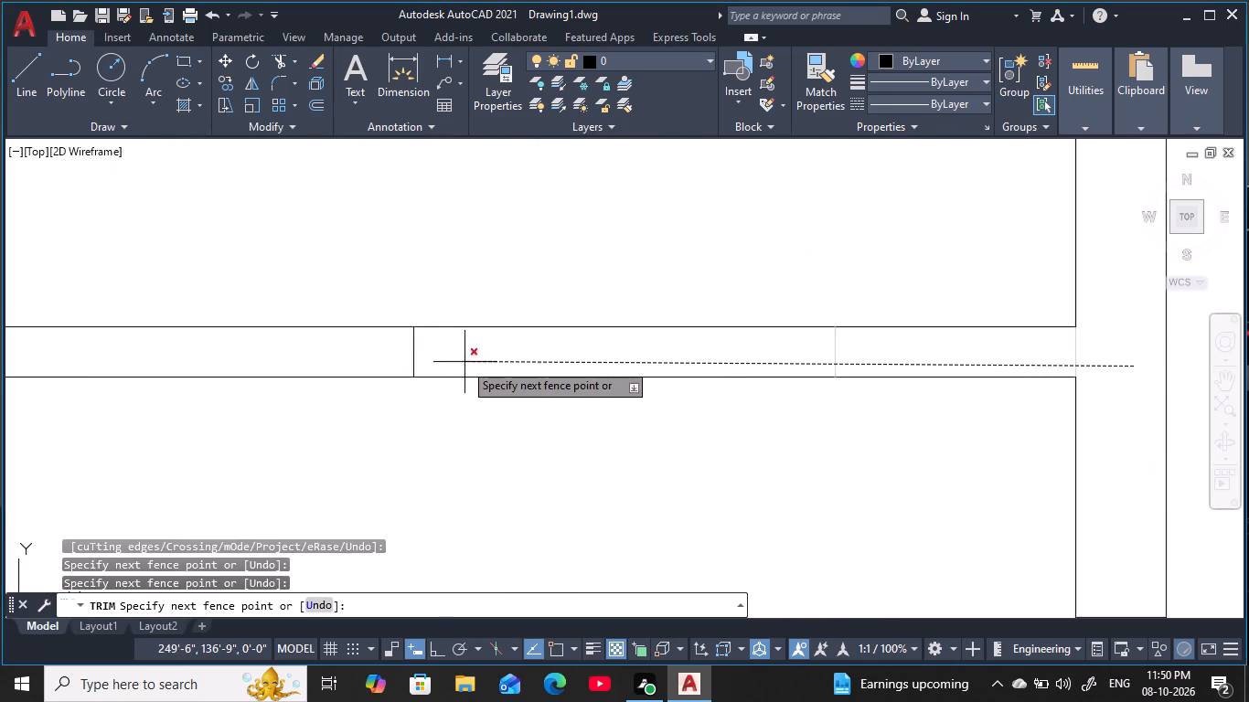
pyautogui.click(399, 359)
pyautogui.scroll(-3, 440, 358)
pyautogui.moveTo(445, 360); pyautogui.dragTo(819, 402, button='middle')
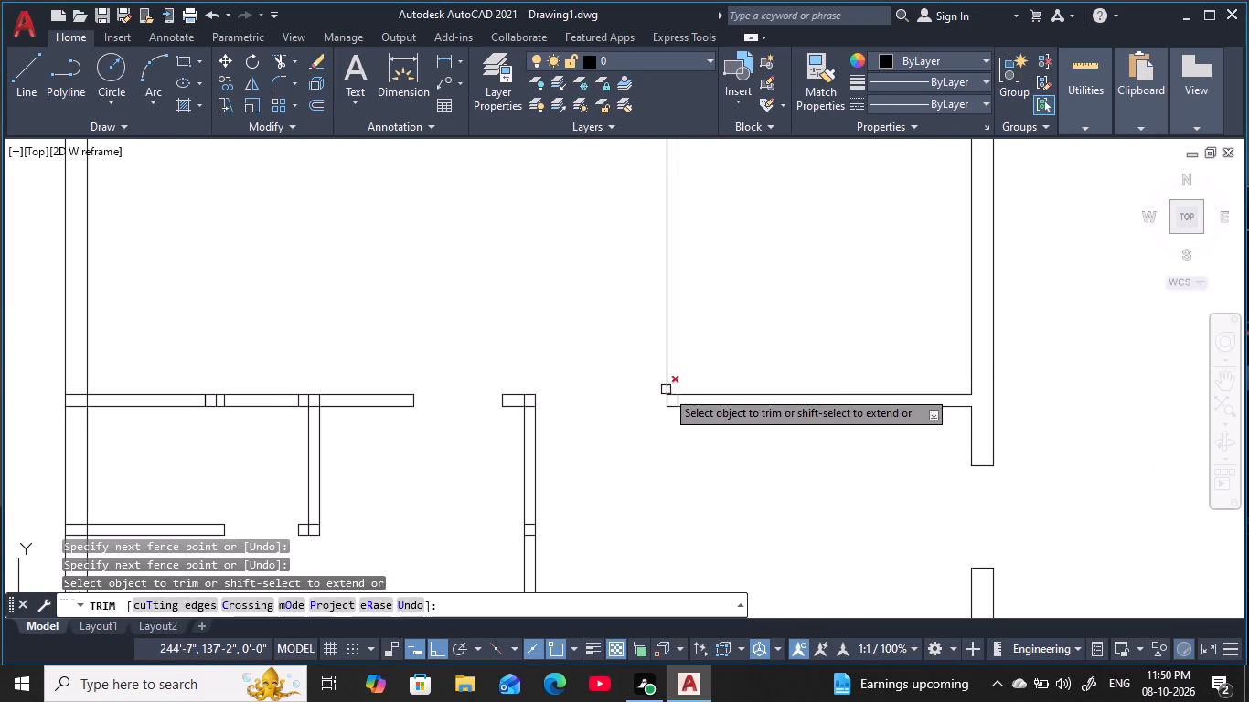
# Trim the overlapping lines where the middle right room's vertical partition meets its lower partition to form a clean corner.
pyautogui.scroll(4, 663, 388)
pyautogui.click(719, 427)
pyautogui.click(771, 484)
pyautogui.scroll(-3, 774, 481)
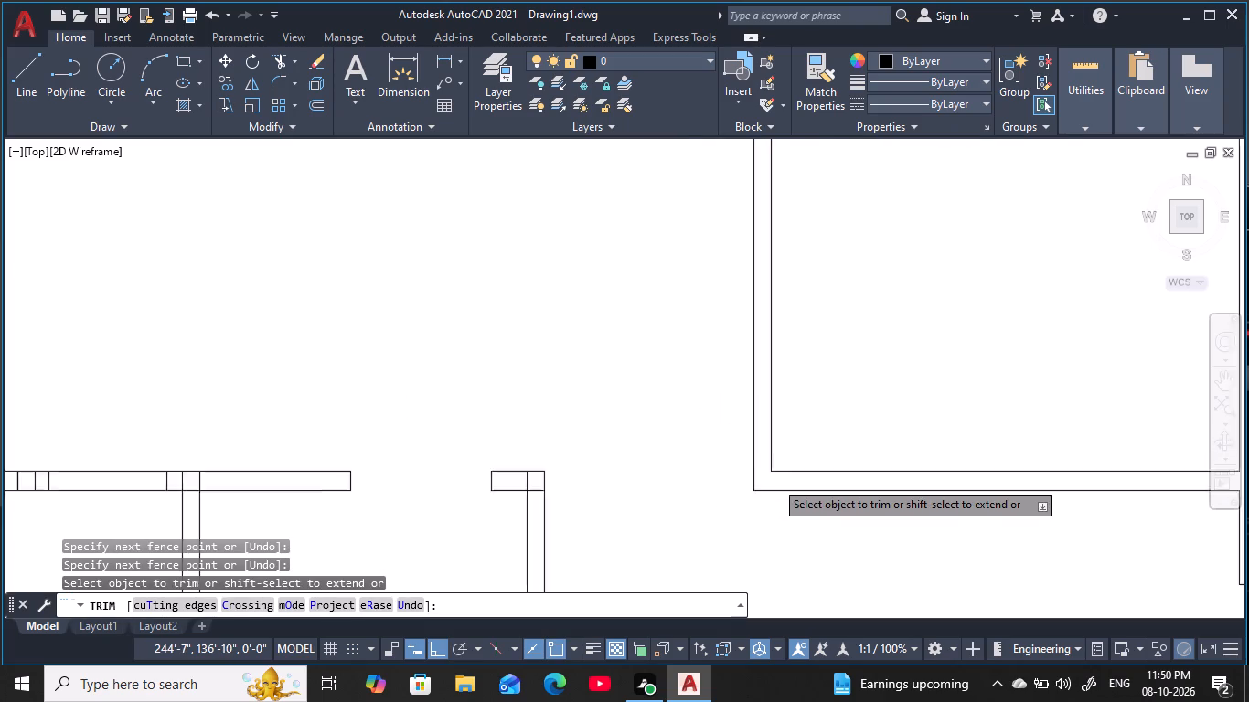
# Trim the overlapping lines at the top corner of the lower middle room, beside the door opening in its upper partition.
pyautogui.scroll(-3, 774, 481)
pyautogui.moveTo(721, 498); pyautogui.dragTo(742, 431, button='middle')
pyautogui.scroll(6, 746, 412)
pyautogui.moveTo(699, 440); pyautogui.dragTo(903, 282, button='middle')
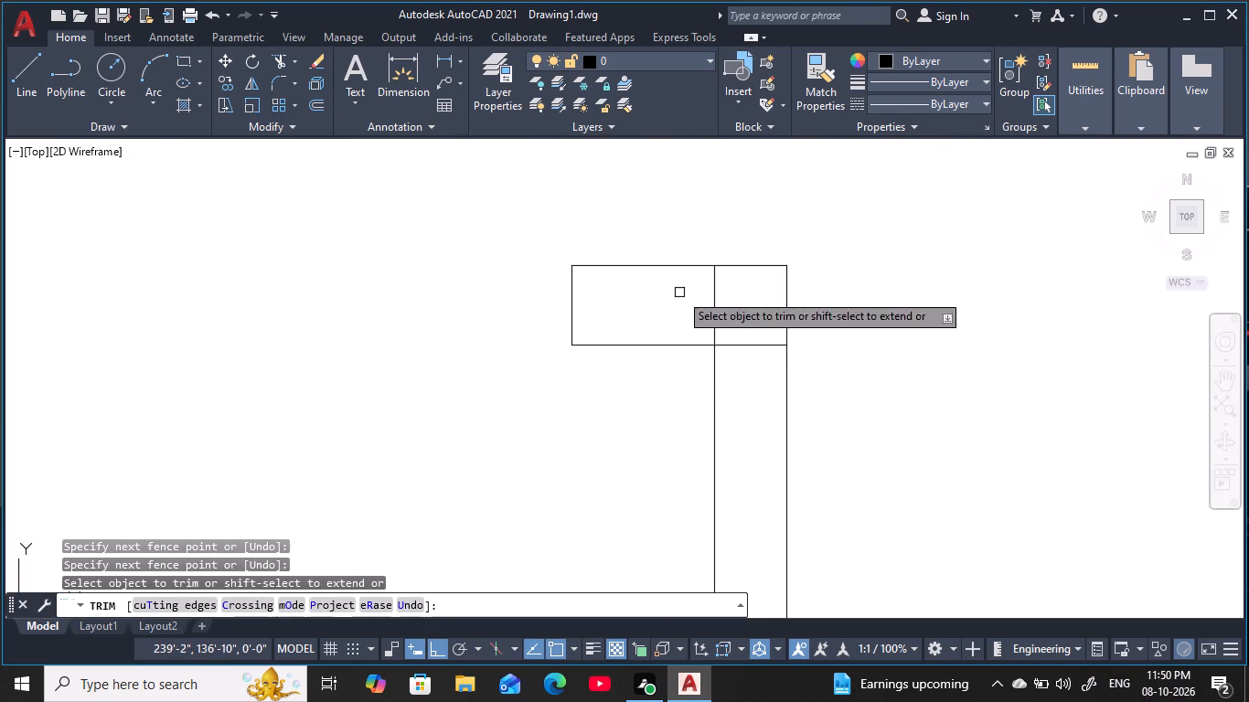
pyautogui.click(679, 292)
pyautogui.click(755, 367)
# Trim the cross lines in the lower middle room's upper partition and open its junction with the small room's short vertical partition.
pyautogui.scroll(-4, 755, 379)
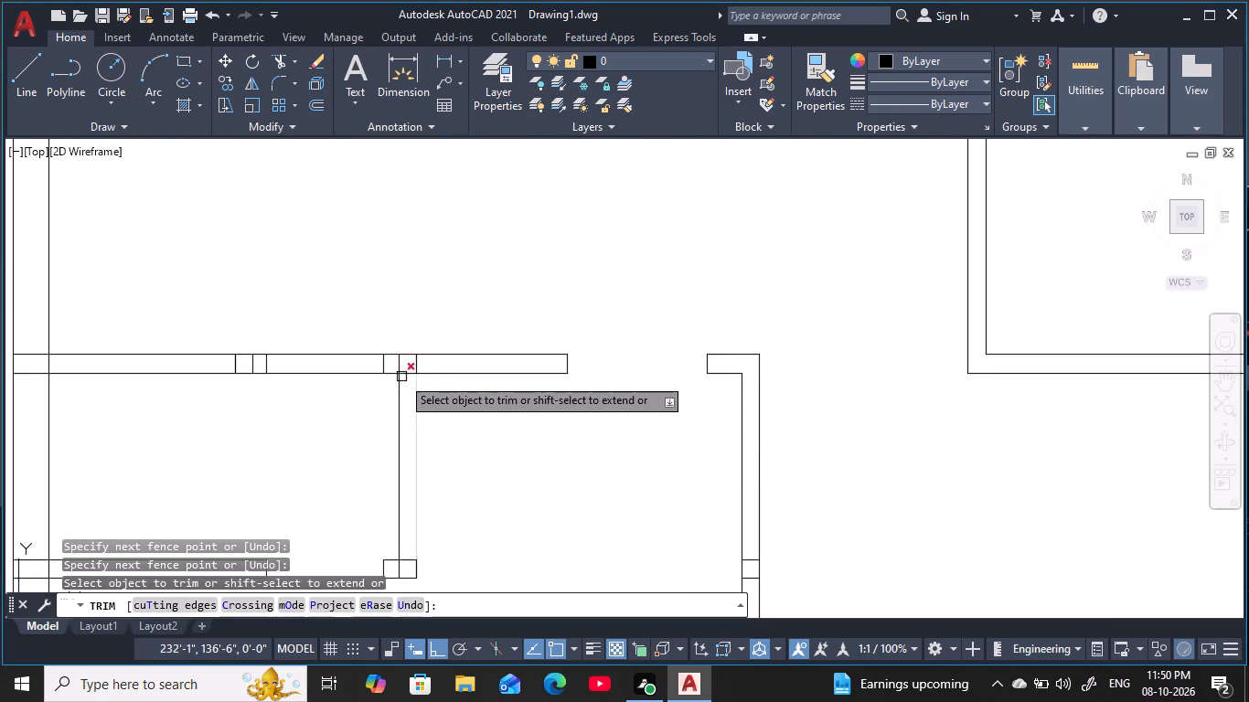
pyautogui.scroll(4, 399, 375)
pyautogui.click(605, 337)
pyautogui.click(210, 296)
pyautogui.click(415, 345)
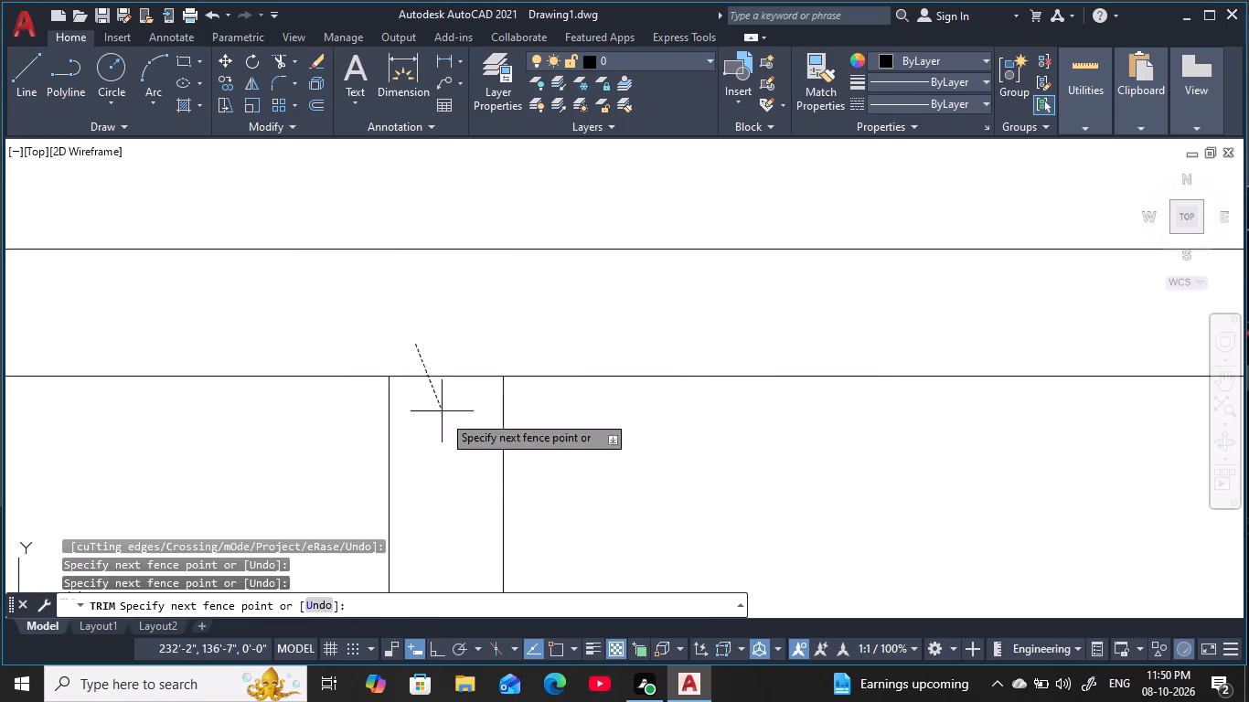
pyautogui.click(451, 434)
# Trim the leftover jamb lines in the lower middle room's upper partition and open its junction with the corridor's right wall.
pyautogui.scroll(-3, 456, 438)
pyautogui.moveTo(461, 437); pyautogui.dragTo(965, 431, button='middle')
pyautogui.scroll(3, 723, 403)
pyautogui.click(853, 405)
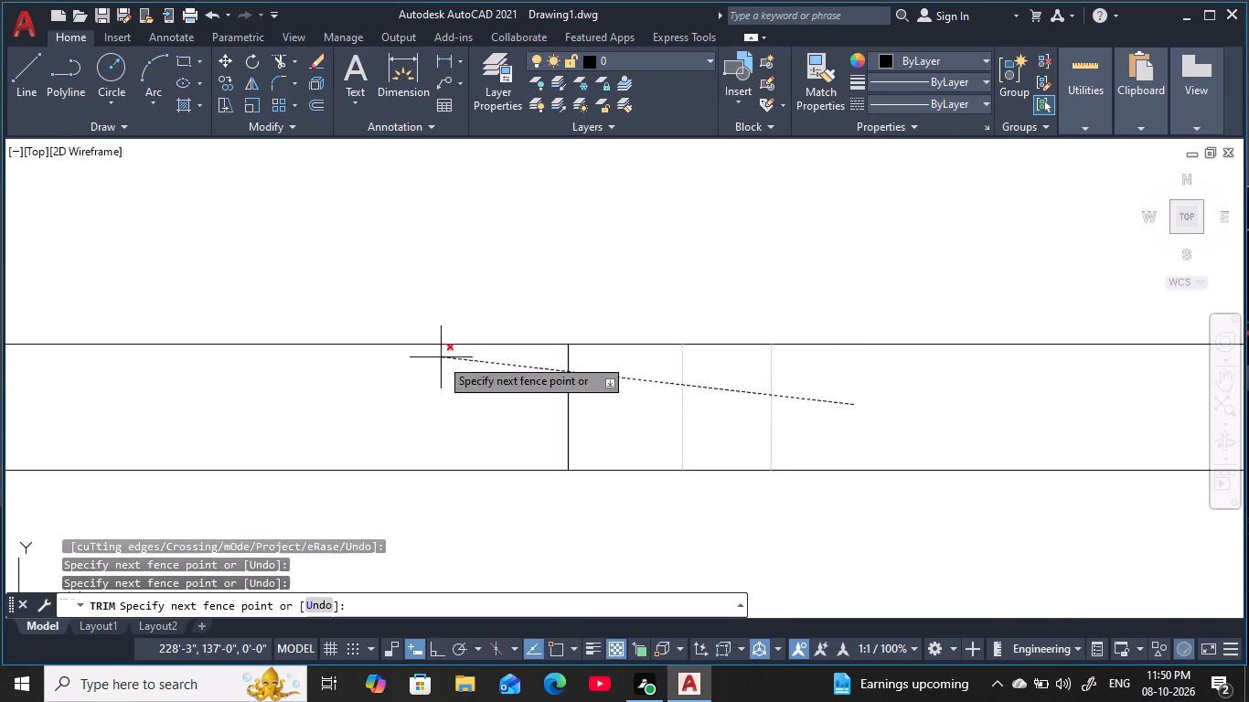
pyautogui.click(438, 357)
pyautogui.scroll(-4, 509, 403)
pyautogui.moveTo(592, 380); pyautogui.dragTo(857, 365, button='middle')
pyautogui.scroll(4, 533, 367)
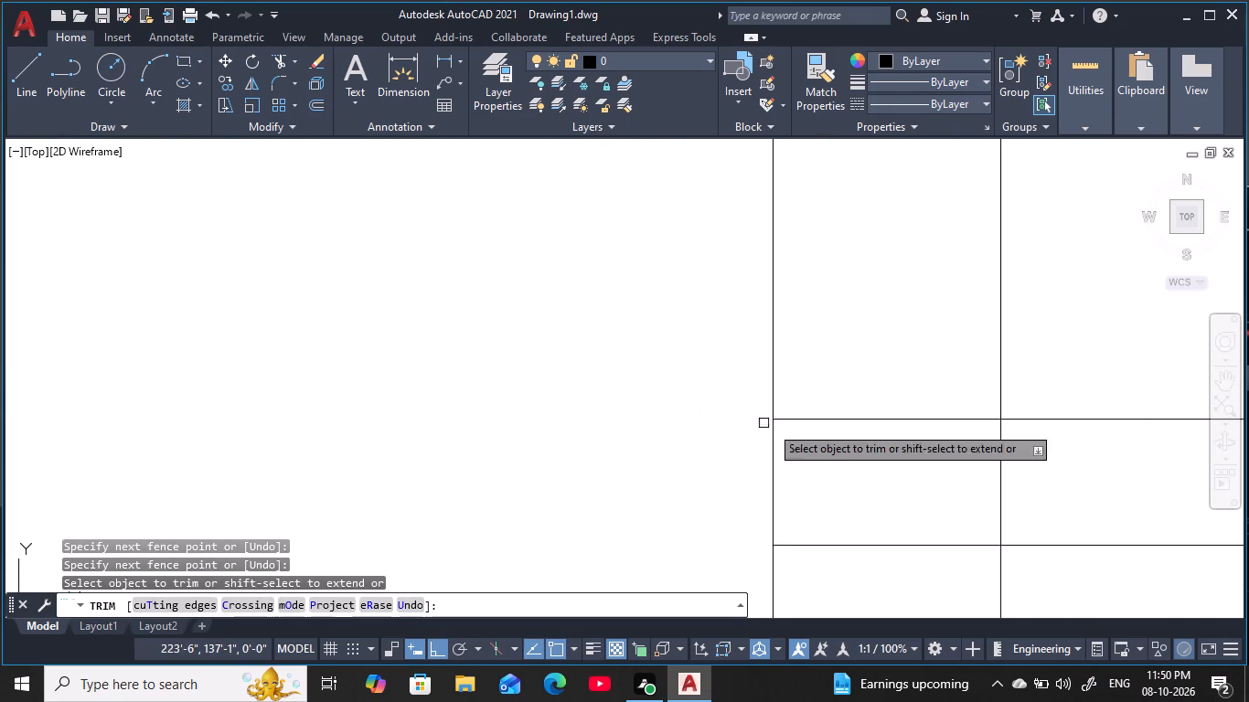
pyautogui.click(870, 388)
pyautogui.click(881, 575)
pyautogui.moveTo(924, 522); pyautogui.dragTo(937, 520)
pyautogui.click(1080, 500)
# Trim the overlapping lines at the small room's door stub, at the lower end of its short vertical partition.
pyautogui.scroll(-4, 1083, 499)
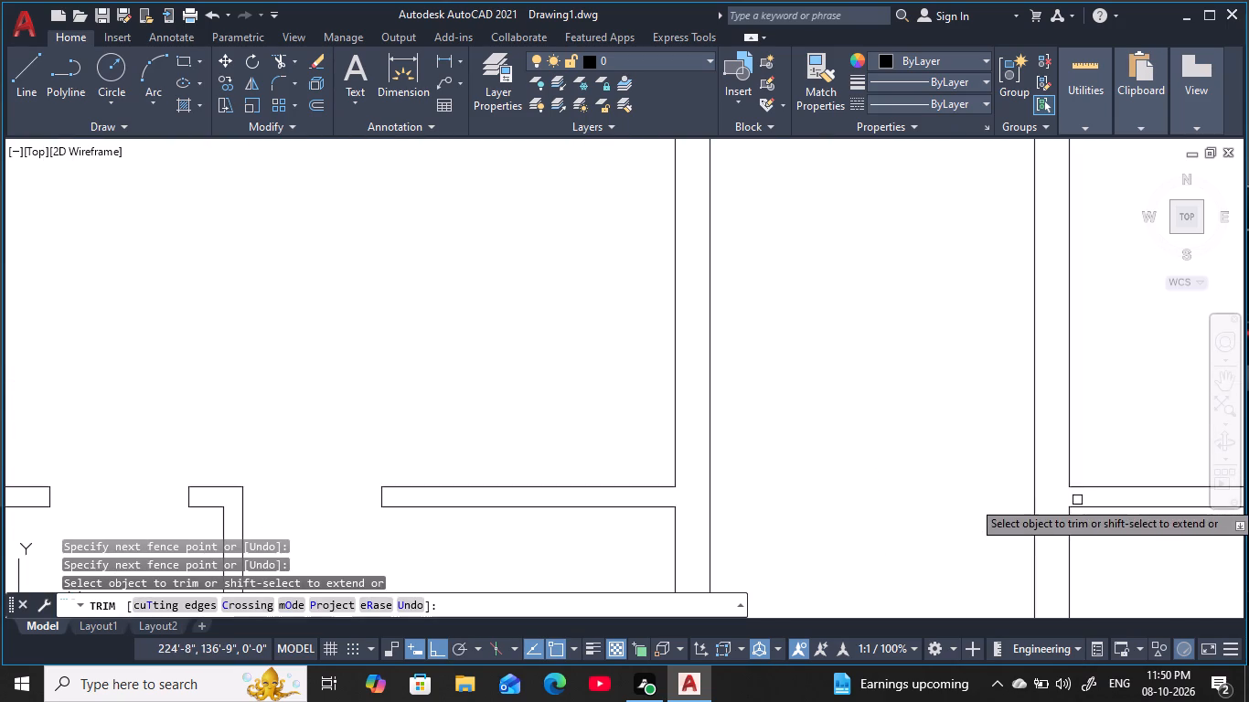
pyautogui.moveTo(1070, 440); pyautogui.dragTo(664, 444, button='middle')
pyautogui.scroll(-3, 680, 438)
pyautogui.moveTo(720, 344); pyautogui.dragTo(716, 359, button='middle')
pyautogui.moveTo(765, 452); pyautogui.dragTo(768, 451, button='middle')
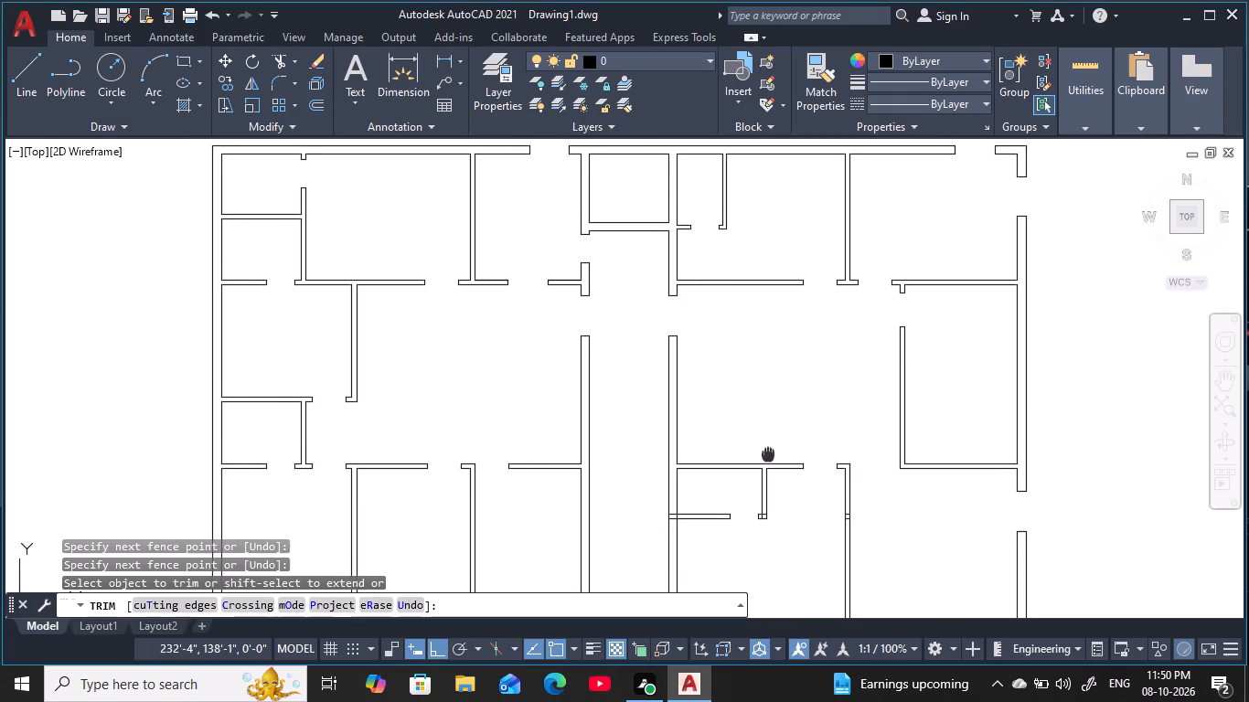
pyautogui.moveTo(768, 451); pyautogui.dragTo(780, 252, button='middle')
pyautogui.scroll(5, 783, 334)
pyautogui.moveTo(766, 315); pyautogui.dragTo(744, 516, button='middle')
pyautogui.scroll(2, 728, 416)
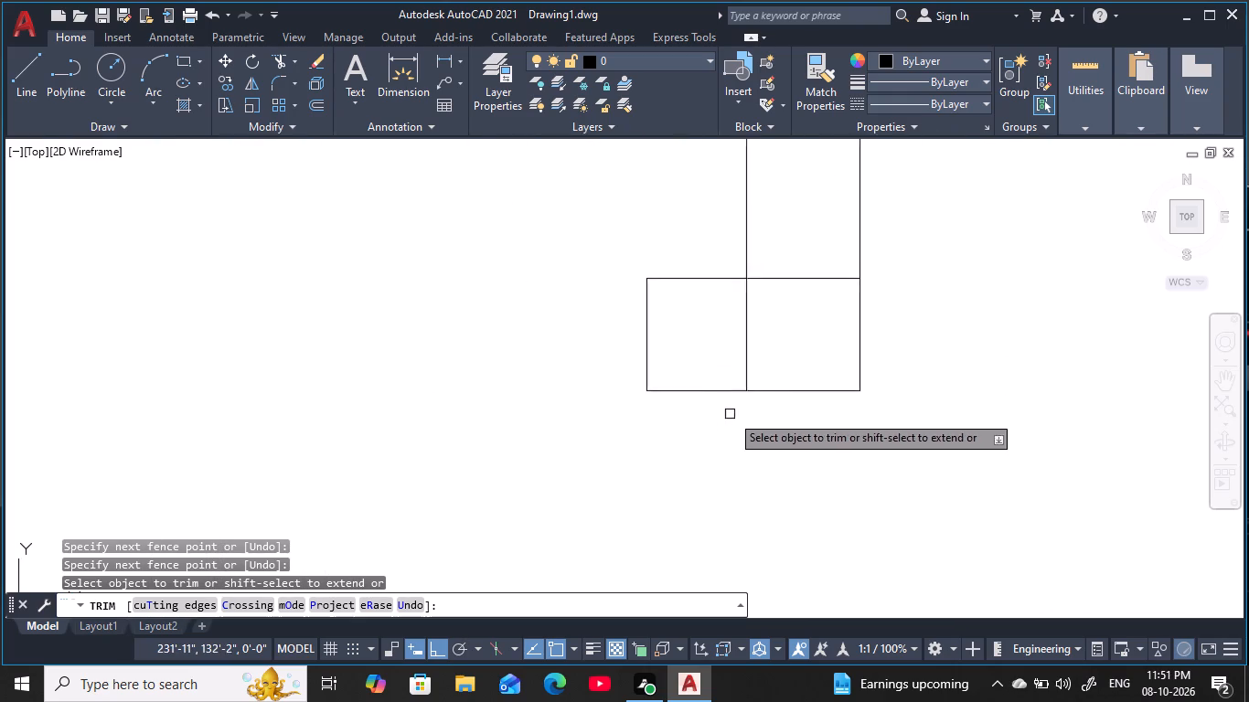
pyautogui.scroll(1, 731, 414)
pyautogui.click(865, 180)
pyautogui.click(667, 317)
# Trim the two leftover cross lines inside the long vertical partition between the lower middle and lower right rooms.
pyautogui.scroll(-4, 725, 345)
pyautogui.moveTo(736, 346); pyautogui.dragTo(736, 347, button='middle')
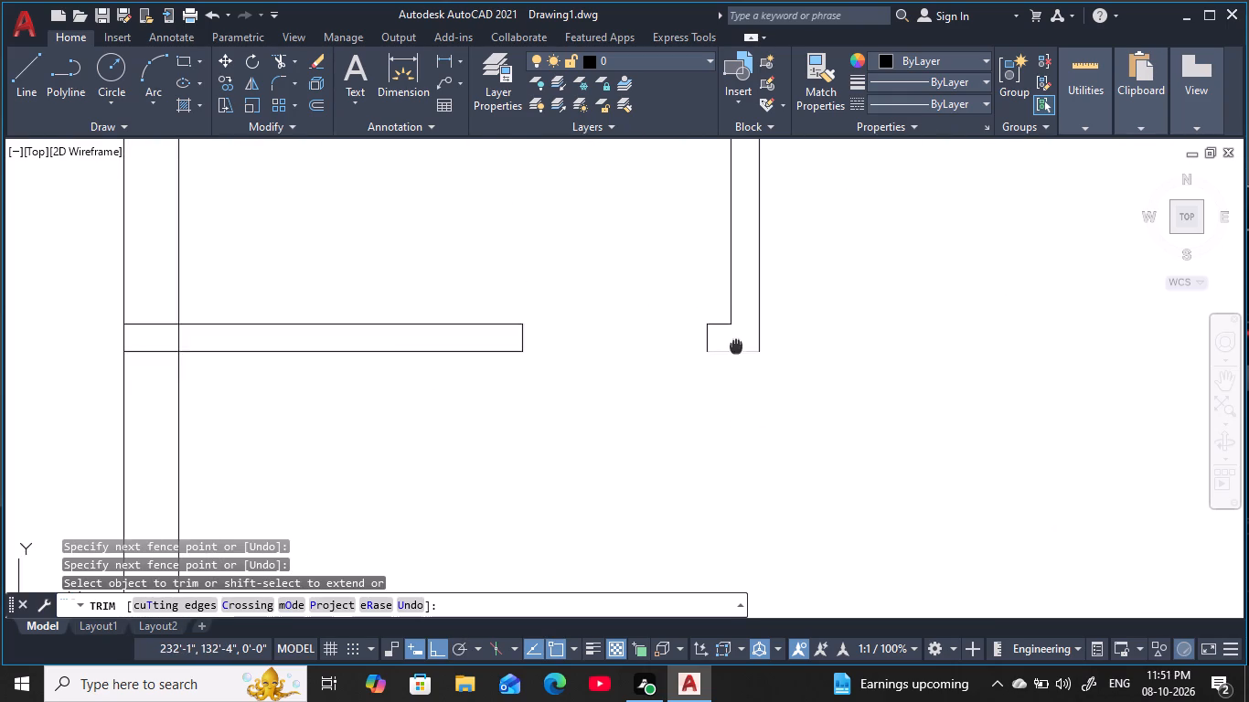
pyautogui.moveTo(736, 347); pyautogui.dragTo(458, 382, button='middle')
pyautogui.moveTo(908, 395); pyautogui.dragTo(650, 357, button='middle')
pyautogui.scroll(4, 768, 348)
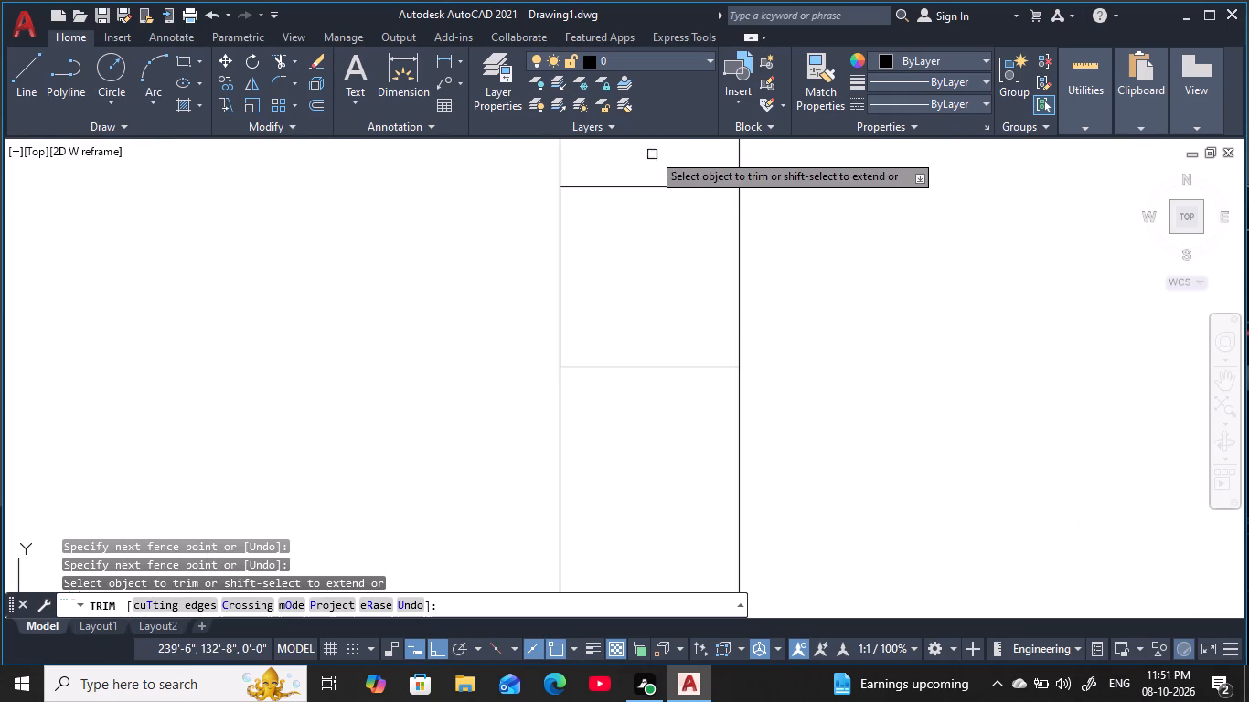
pyautogui.moveTo(652, 146); pyautogui.dragTo(646, 160)
pyautogui.moveTo(616, 444); pyautogui.dragTo(617, 472)
# Open the bottom exterior wall's junctions with the long vertical partition and the adjoining corridor wall by trimming the lines across them.
pyautogui.scroll(-4, 620, 470)
pyautogui.moveTo(624, 469); pyautogui.dragTo(802, 343, button='middle')
pyautogui.scroll(-4, 789, 365)
pyautogui.moveTo(752, 432); pyautogui.dragTo(756, 432, button='middle')
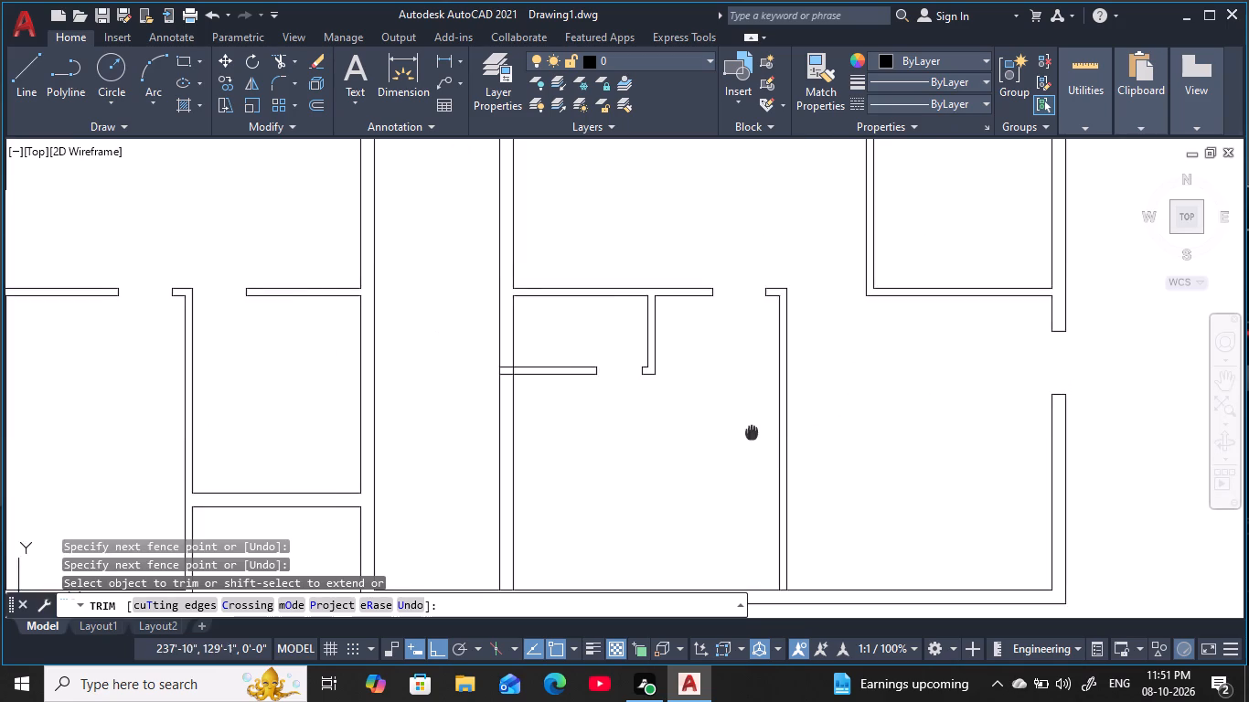
pyautogui.moveTo(756, 432); pyautogui.dragTo(800, 288, button='middle')
pyautogui.moveTo(811, 454); pyautogui.dragTo(796, 404, button='middle')
pyautogui.scroll(6, 812, 404)
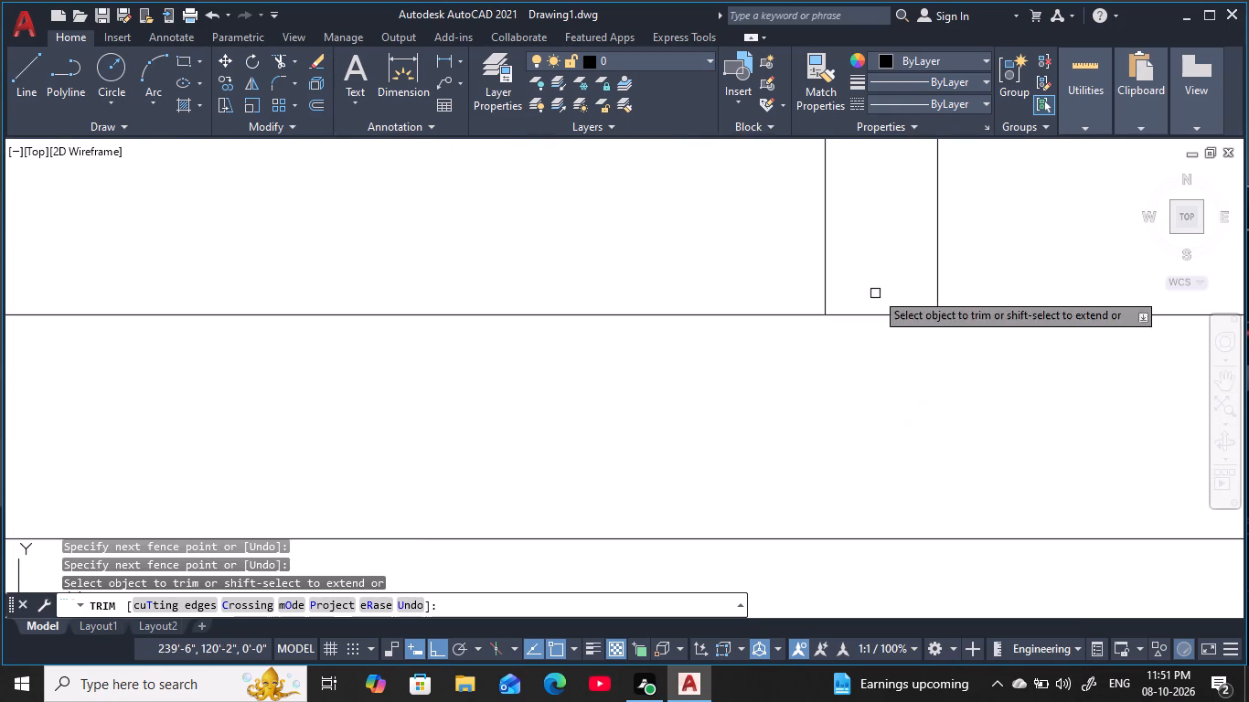
pyautogui.click(880, 274)
pyautogui.moveTo(867, 372); pyautogui.dragTo(870, 386)
pyautogui.scroll(-6, 874, 403)
pyautogui.moveTo(918, 466); pyautogui.dragTo(864, 482, button='middle')
pyautogui.scroll(5, 539, 420)
pyautogui.click(555, 408)
pyautogui.click(527, 539)
# Trim the lines crossing where the small room's lower partition meets the corridor's right wall, opening the junction, and end trimming.
pyautogui.scroll(-6, 538, 545)
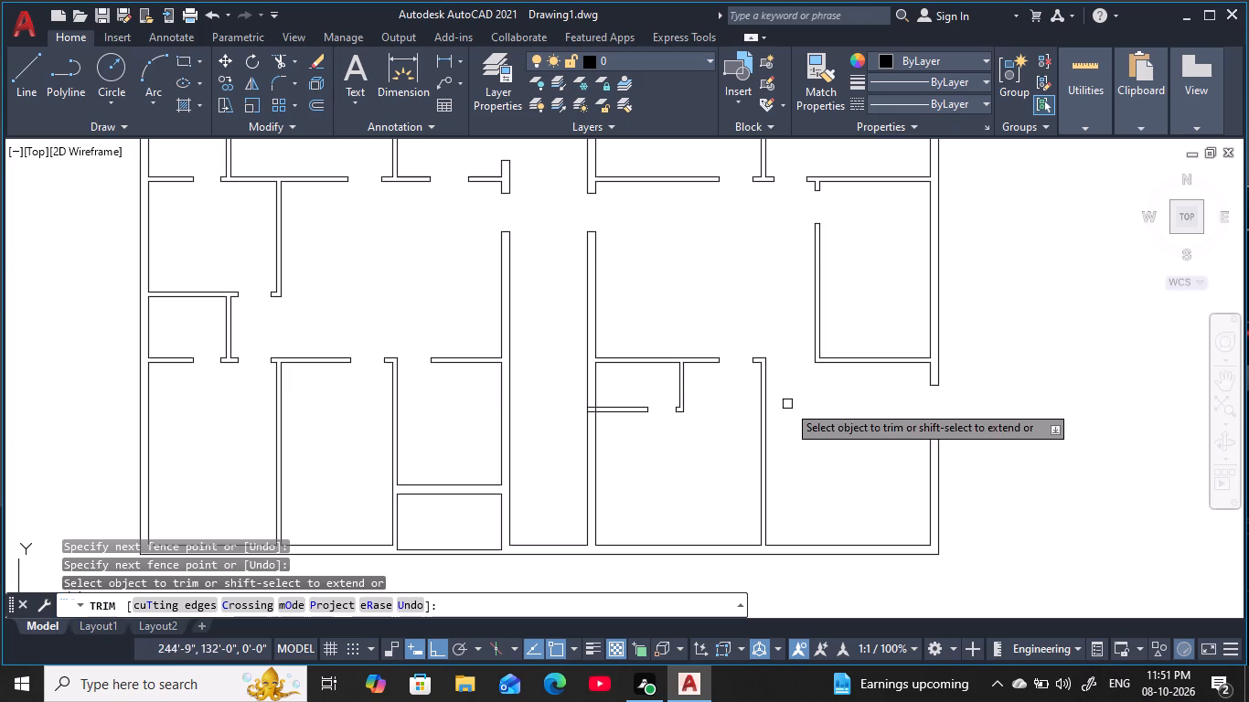
pyautogui.scroll(6, 584, 402)
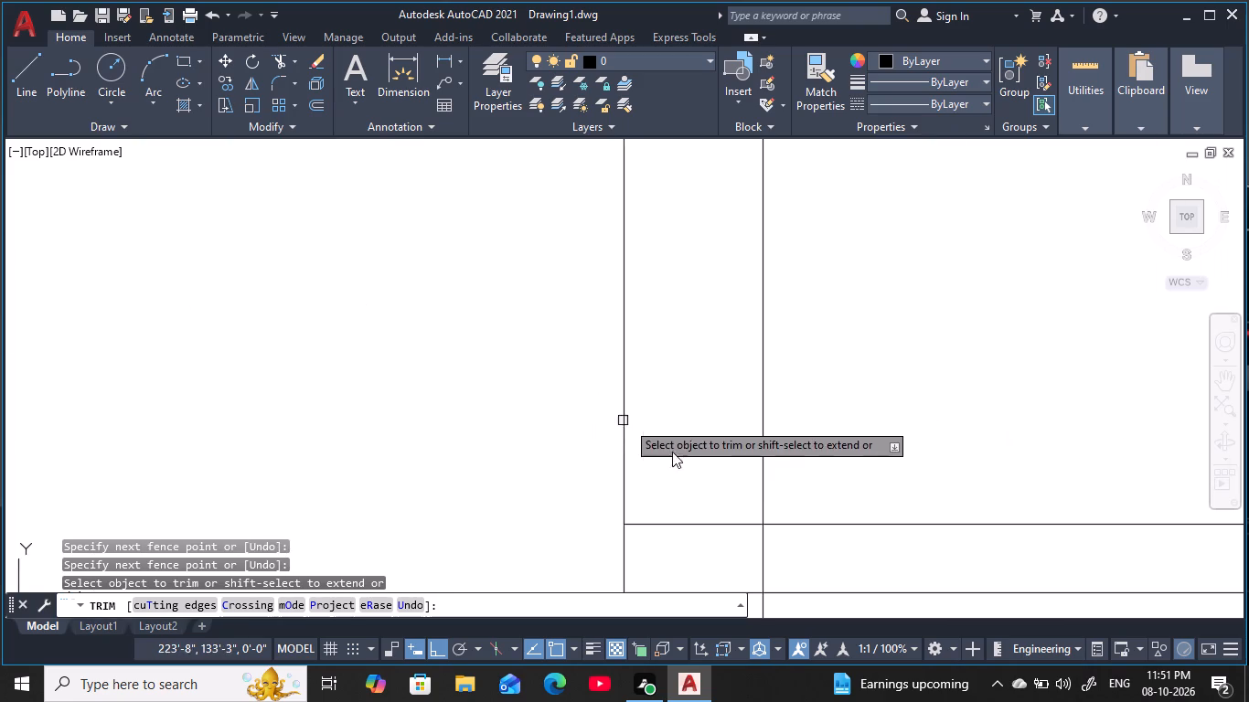
pyautogui.moveTo(788, 524); pyautogui.dragTo(763, 253, button='middle')
pyautogui.click(774, 282)
pyautogui.moveTo(695, 289); pyautogui.dragTo(698, 279)
pyautogui.click(666, 183)
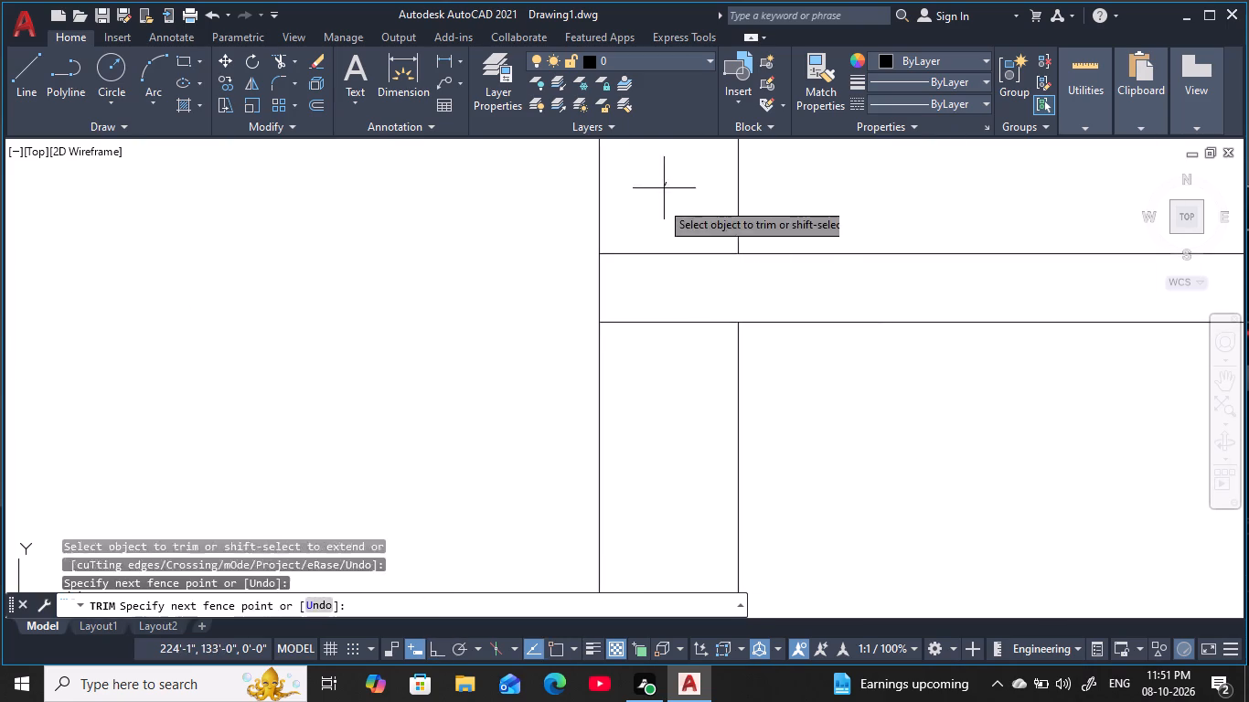
pyautogui.moveTo(669, 351); pyautogui.dragTo(660, 409)
pyautogui.scroll(-6, 660, 409)
pyautogui.moveTo(731, 278); pyautogui.dragTo(731, 280, button='middle')
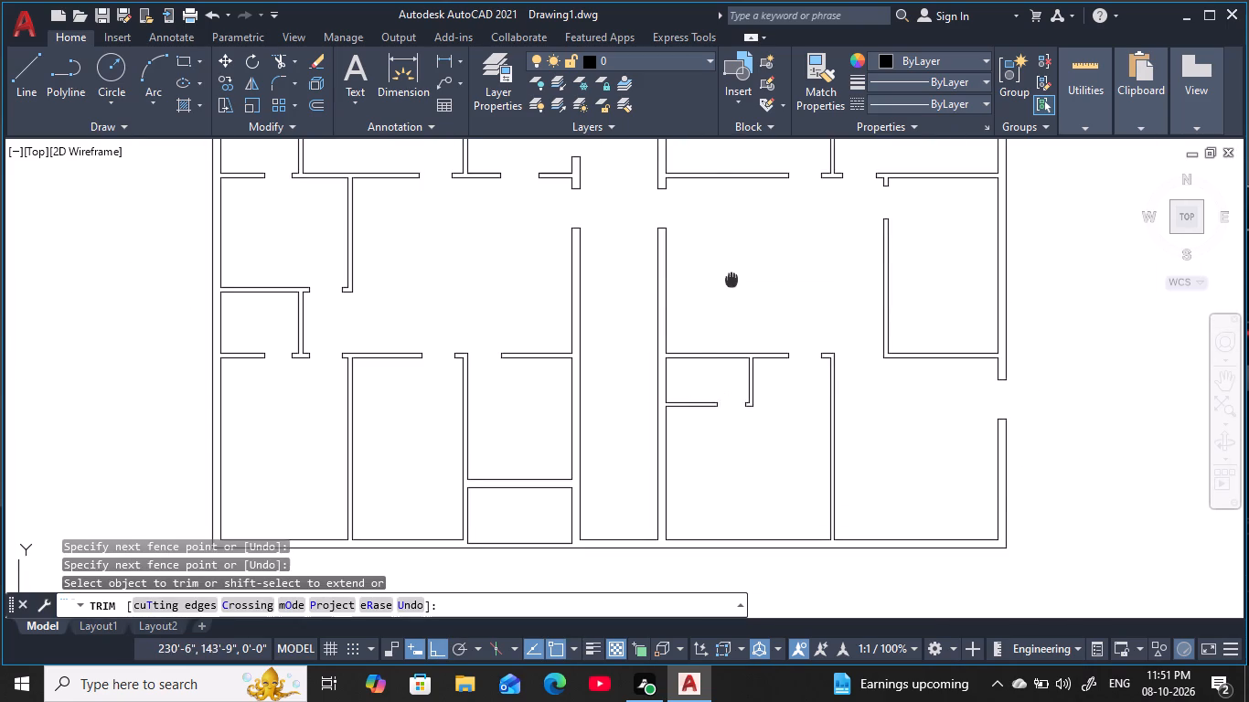
pyautogui.moveTo(731, 280); pyautogui.dragTo(694, 485, button='middle')
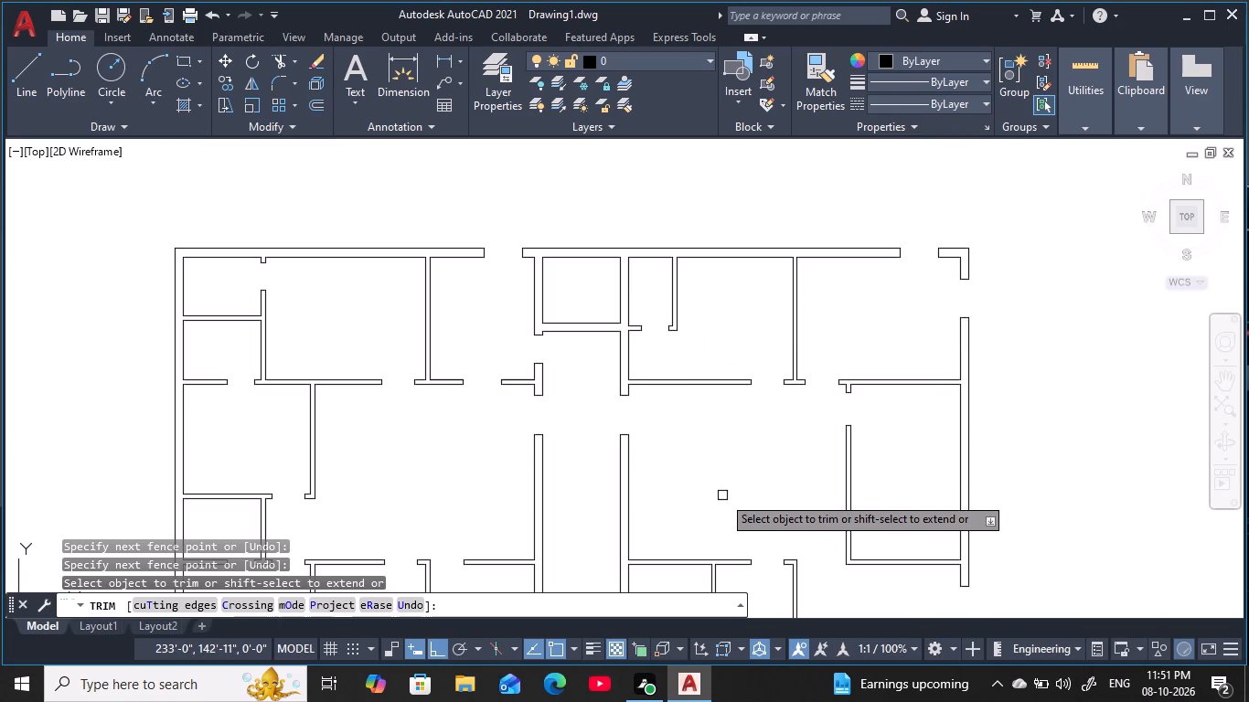
pyautogui.press('Escape')
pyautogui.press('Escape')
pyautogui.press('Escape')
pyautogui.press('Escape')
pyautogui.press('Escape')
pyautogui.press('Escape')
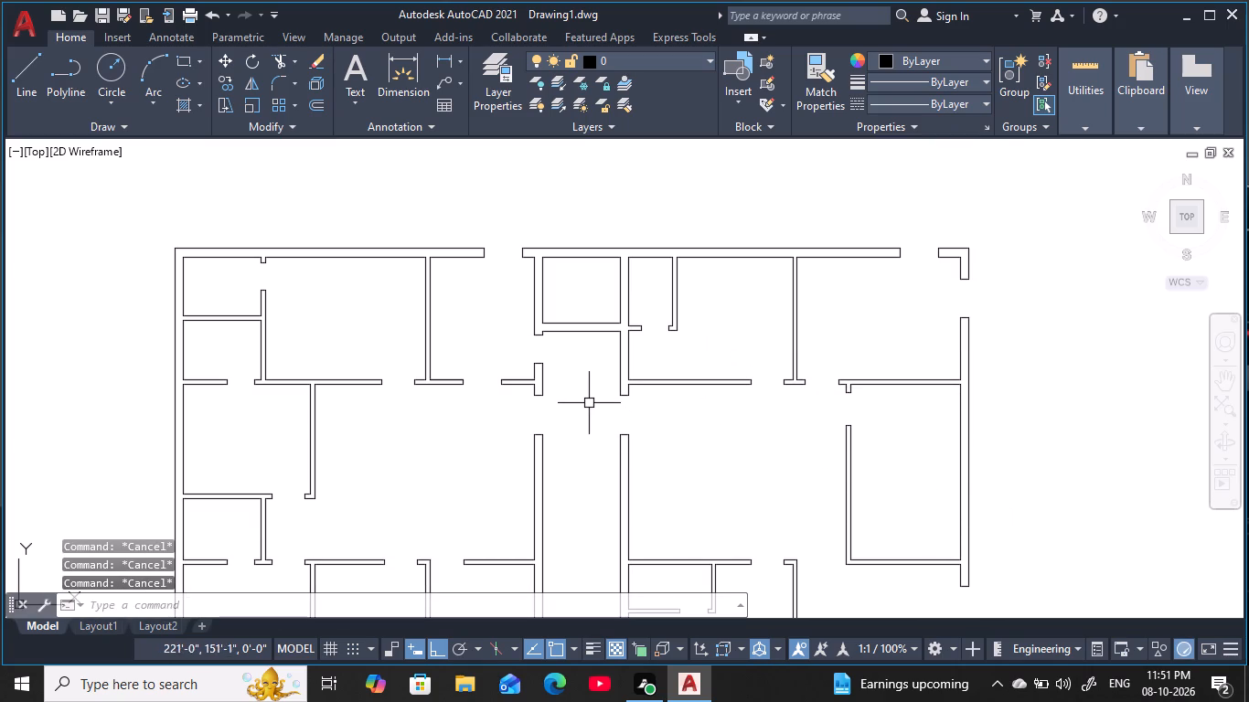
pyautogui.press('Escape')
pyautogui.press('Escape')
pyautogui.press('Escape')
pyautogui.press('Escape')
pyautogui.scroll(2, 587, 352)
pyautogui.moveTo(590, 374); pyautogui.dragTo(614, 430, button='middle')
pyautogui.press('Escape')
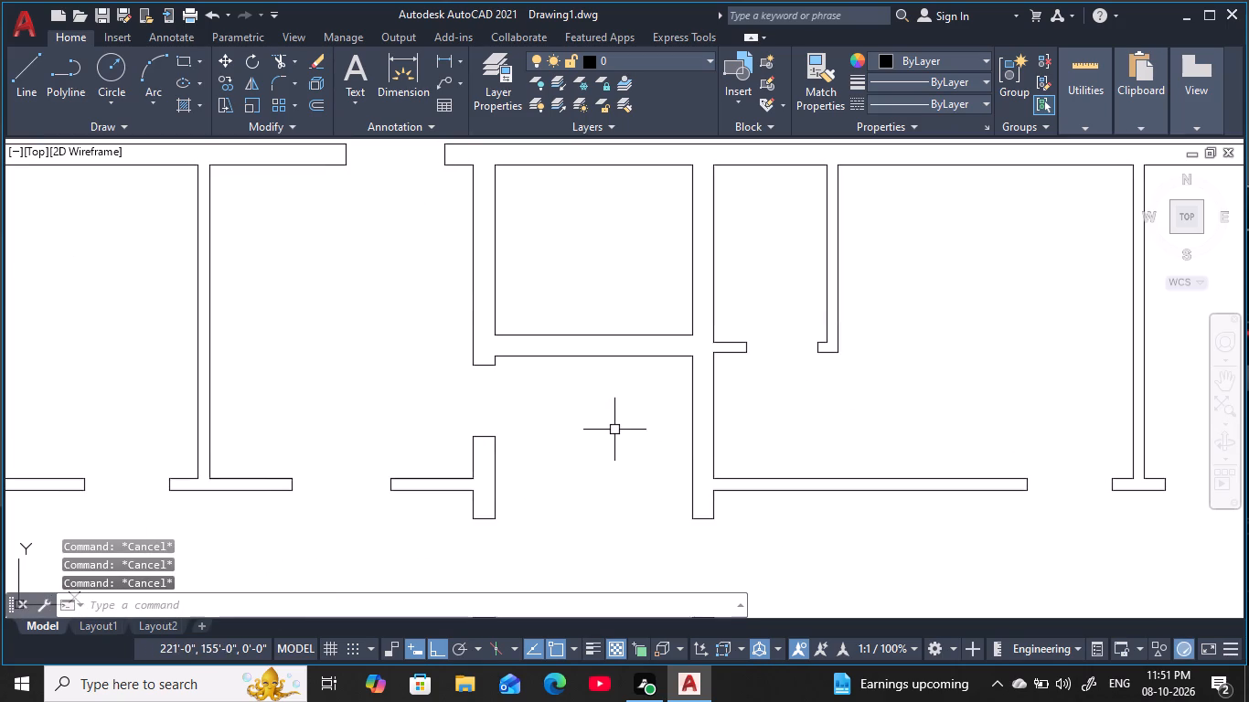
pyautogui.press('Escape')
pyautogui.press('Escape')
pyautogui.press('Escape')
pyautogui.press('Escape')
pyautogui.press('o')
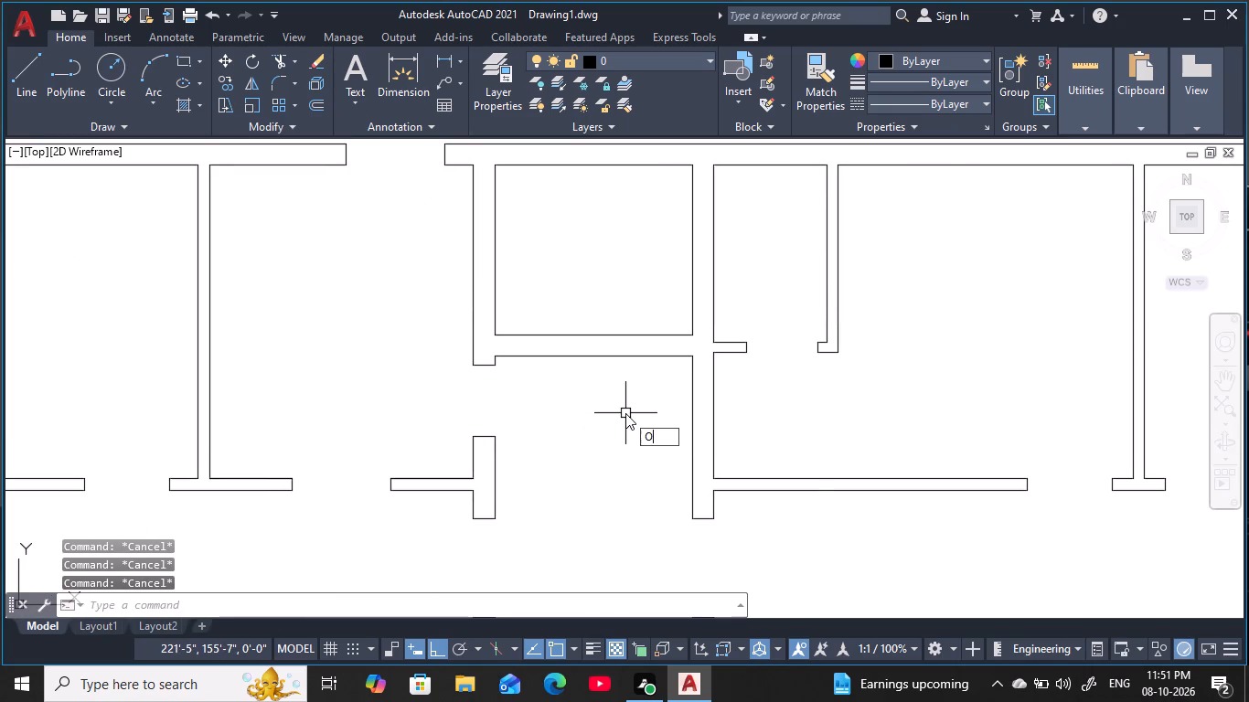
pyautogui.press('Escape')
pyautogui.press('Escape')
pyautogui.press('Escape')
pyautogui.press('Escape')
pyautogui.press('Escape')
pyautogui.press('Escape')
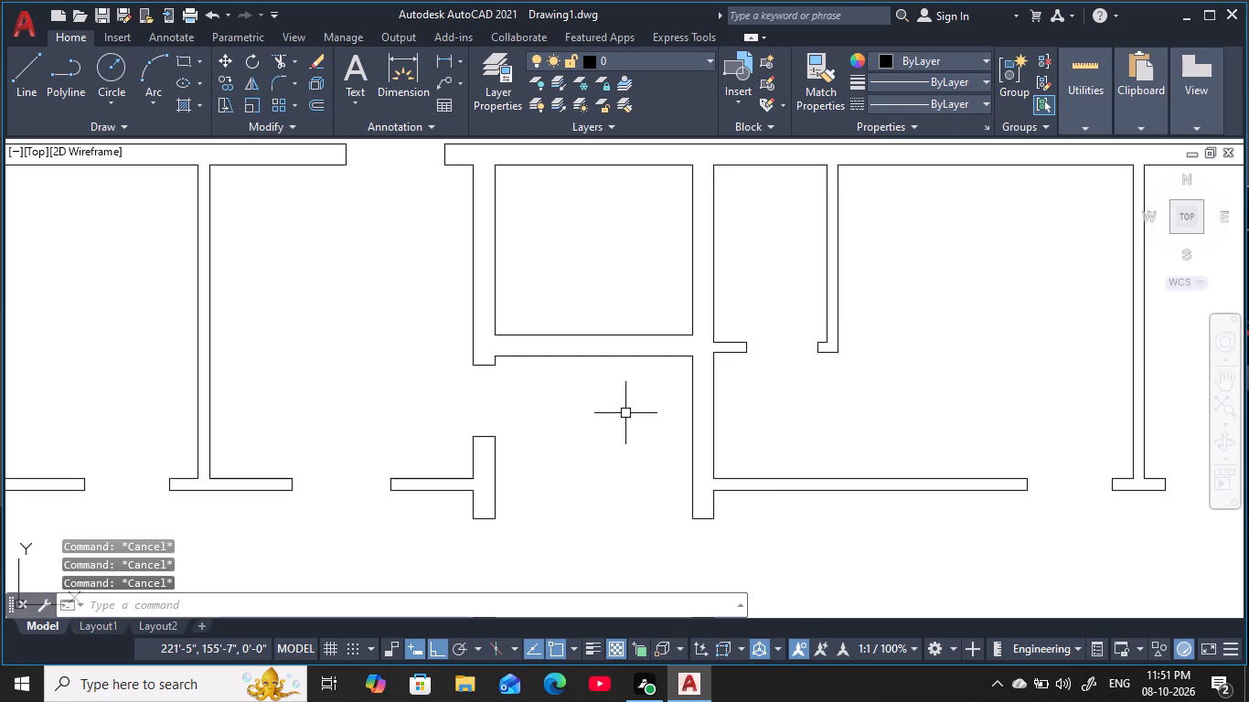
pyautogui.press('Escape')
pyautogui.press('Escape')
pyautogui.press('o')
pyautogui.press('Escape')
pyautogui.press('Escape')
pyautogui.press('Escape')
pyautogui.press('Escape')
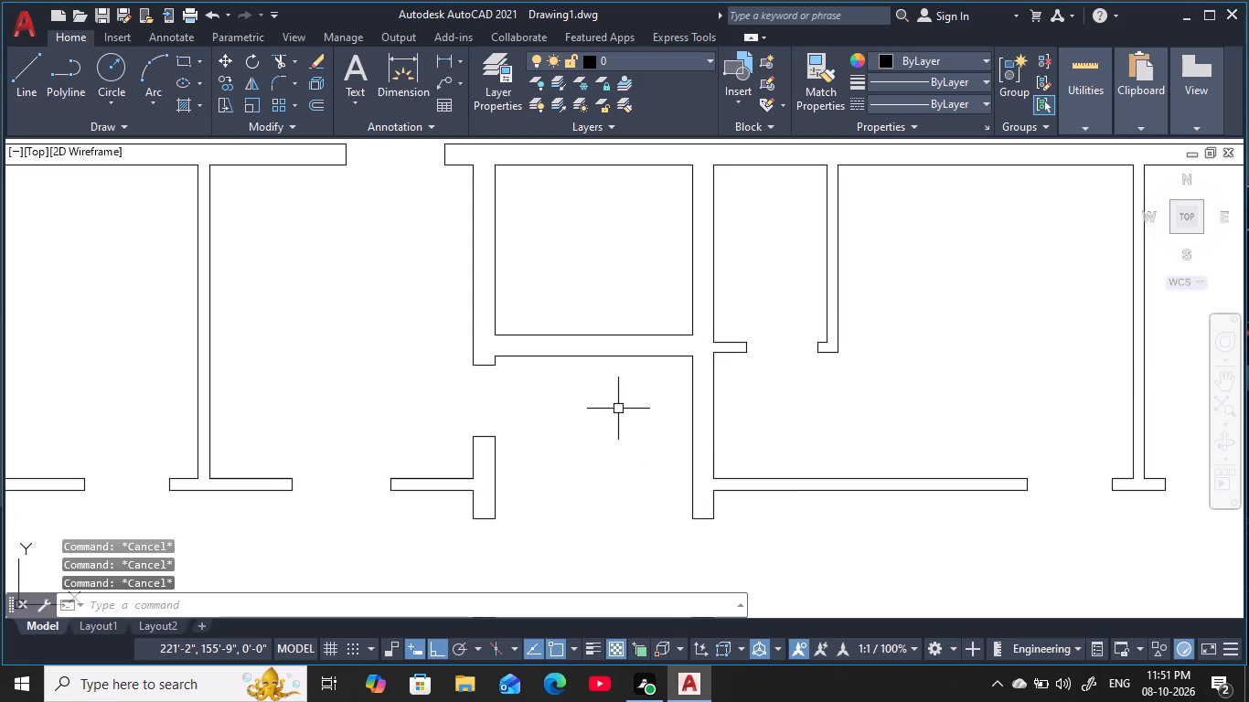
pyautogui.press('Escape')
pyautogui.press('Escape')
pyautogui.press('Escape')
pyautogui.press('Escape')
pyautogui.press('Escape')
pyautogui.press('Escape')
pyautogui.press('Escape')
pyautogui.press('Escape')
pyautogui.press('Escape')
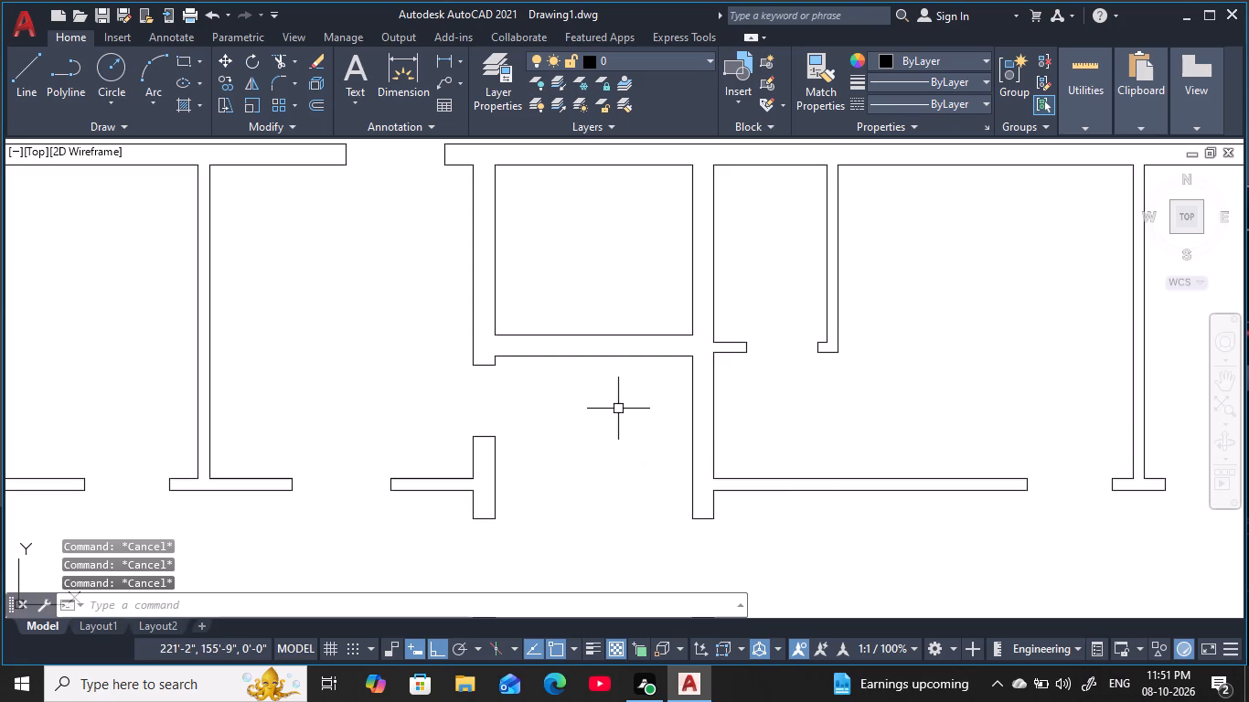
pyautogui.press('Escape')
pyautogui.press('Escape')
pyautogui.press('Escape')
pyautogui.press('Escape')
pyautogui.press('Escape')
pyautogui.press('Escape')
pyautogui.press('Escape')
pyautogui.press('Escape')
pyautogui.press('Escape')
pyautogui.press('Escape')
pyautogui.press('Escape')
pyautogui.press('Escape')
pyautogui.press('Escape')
# Offset both inner side lines of the small room at the corridor's top end 1' inward.
pyautogui.press('o')
pyautogui.press('space')
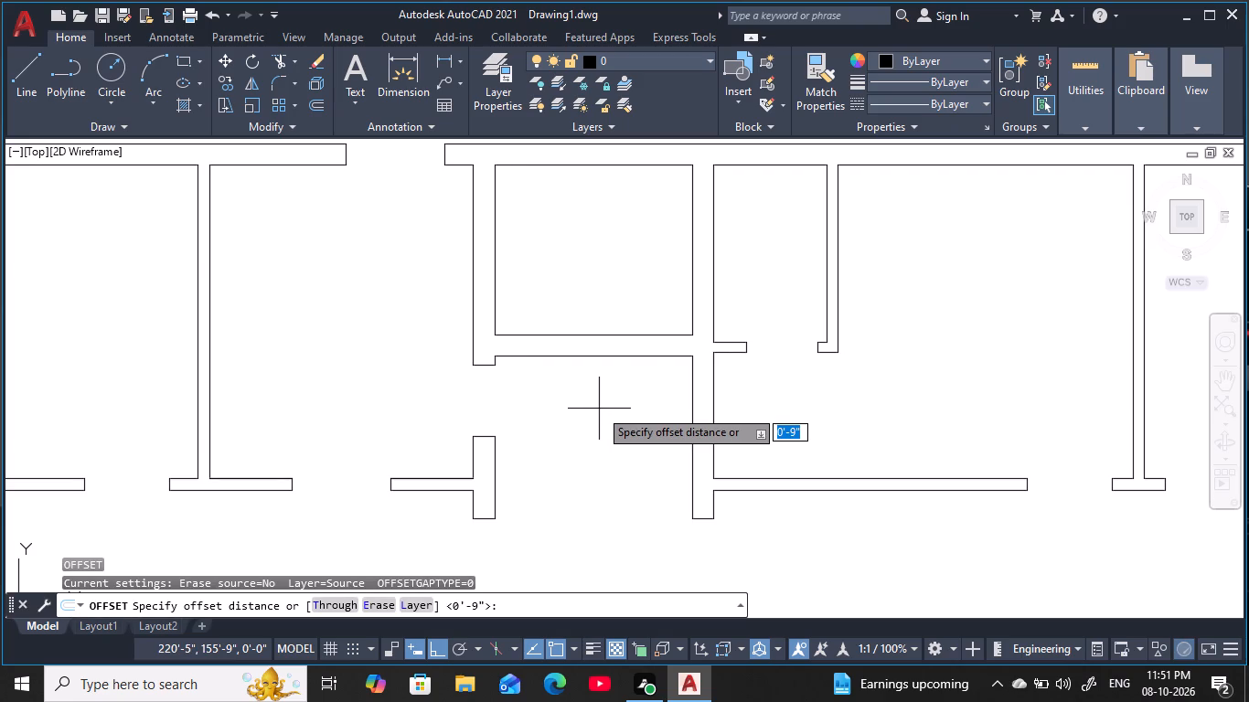
pyautogui.press('1')
pyautogui.press("'")
pyautogui.press('space')
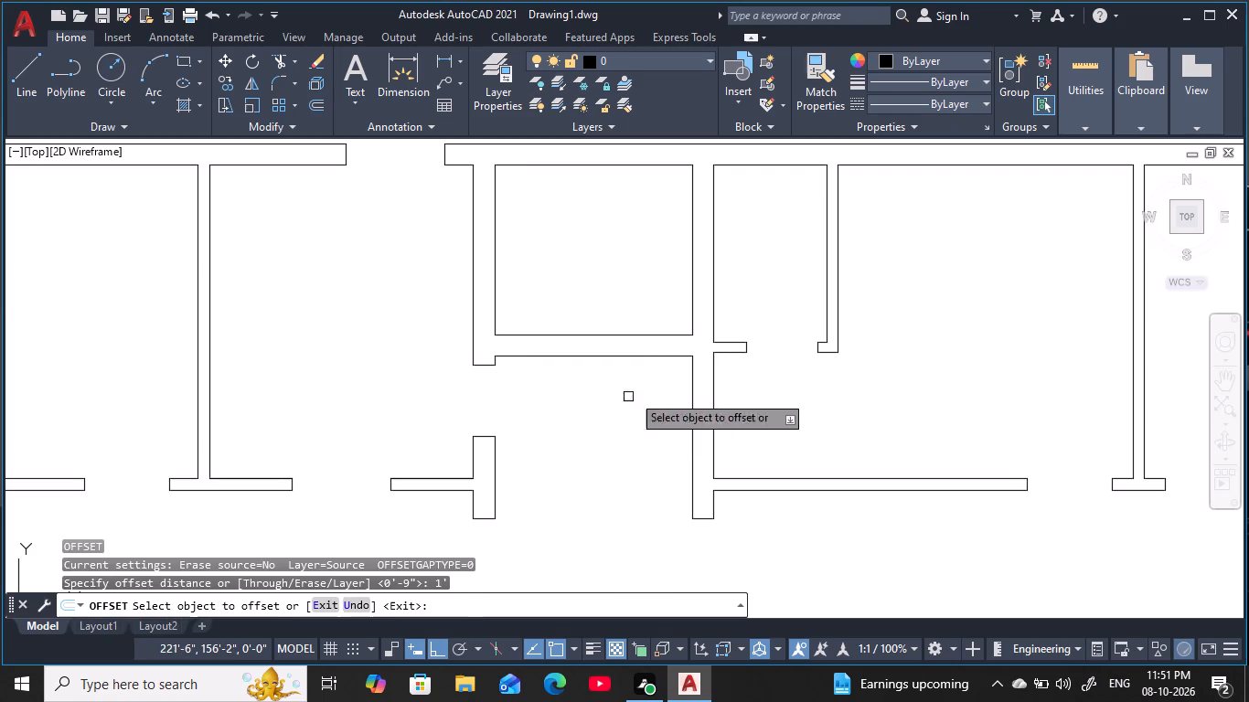
pyautogui.click(691, 310)
pyautogui.click(533, 323)
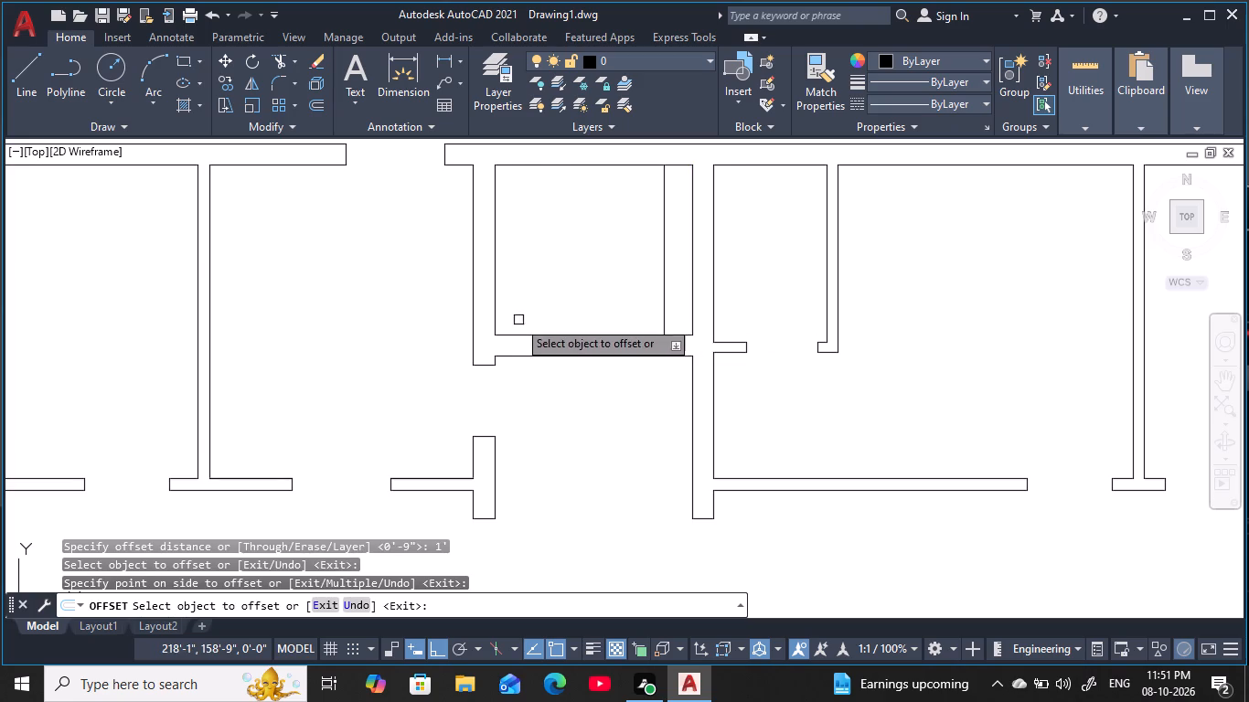
pyautogui.click(489, 314)
pyautogui.click(492, 309)
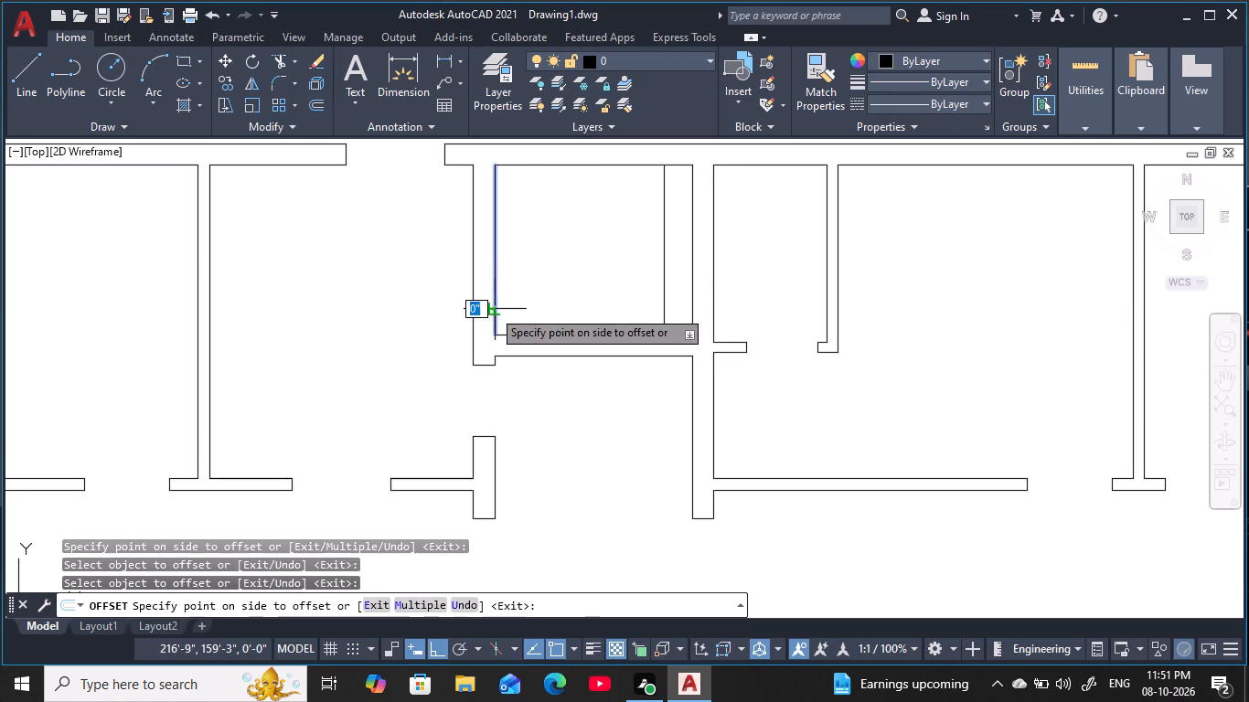
pyautogui.click(592, 302)
pyautogui.press('Escape')
pyautogui.press('Escape')
pyautogui.press('Escape')
pyautogui.press('Escape')
pyautogui.press('Escape')
pyautogui.press('Escape')
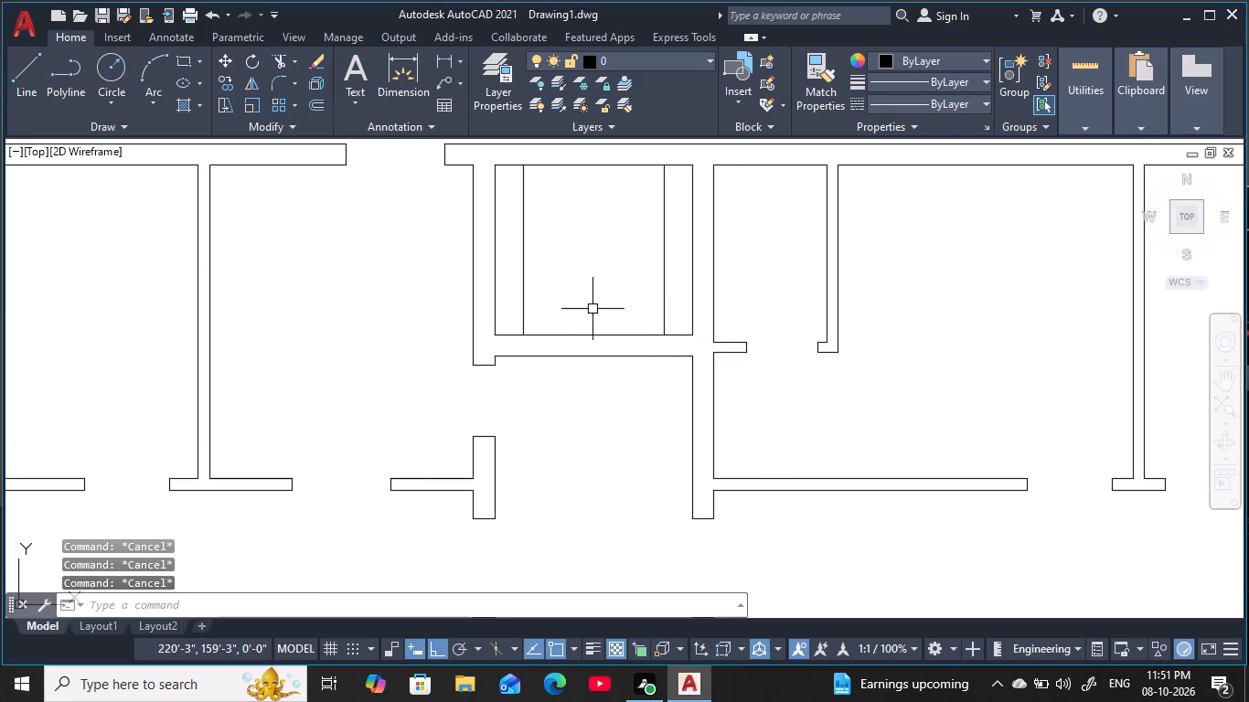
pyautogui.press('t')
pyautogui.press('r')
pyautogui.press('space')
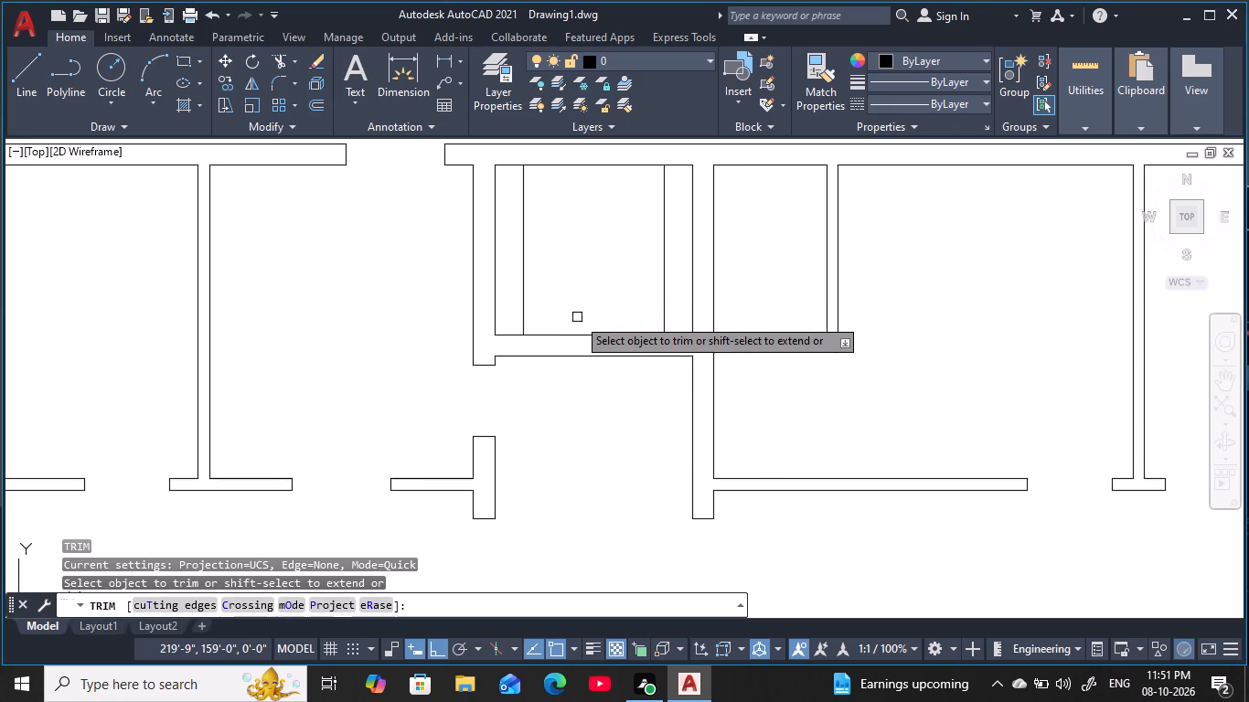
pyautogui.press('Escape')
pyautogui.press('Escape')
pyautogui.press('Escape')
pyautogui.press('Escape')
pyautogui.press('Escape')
# Extend both offset lines through the lower wall of the small room at the corridor's top end.
pyautogui.write('EX')
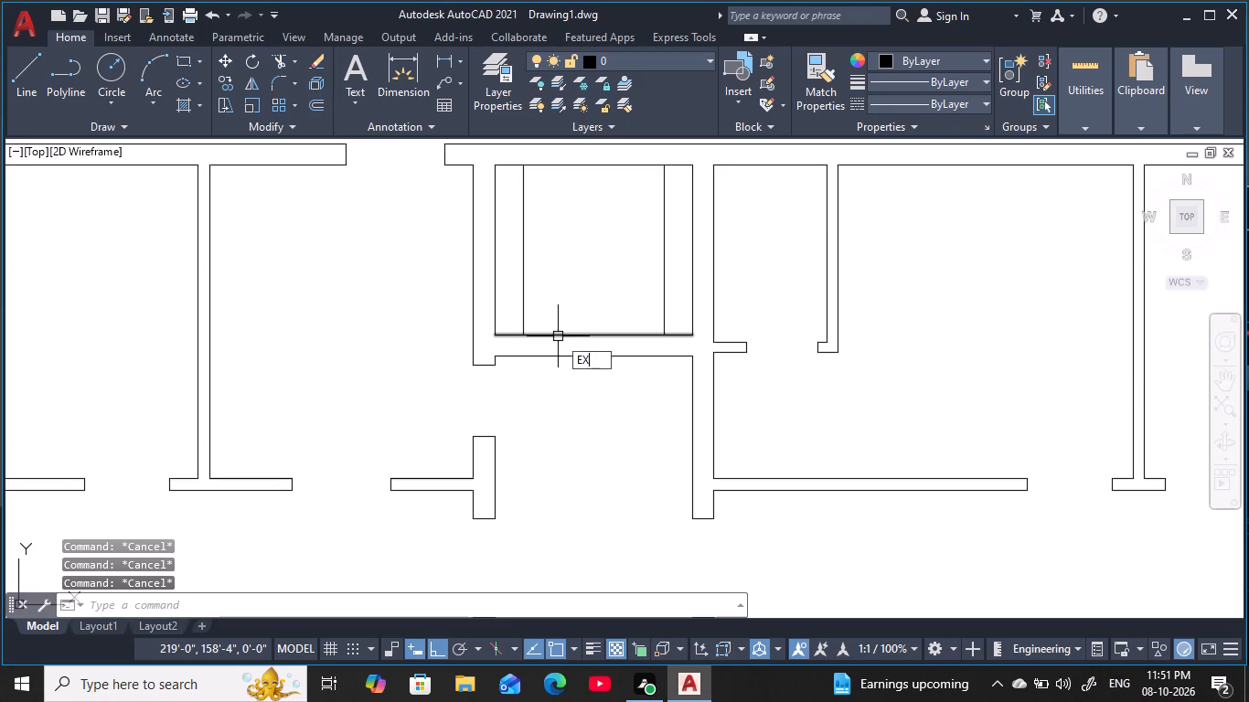
pyautogui.press('space')
pyautogui.click(521, 305)
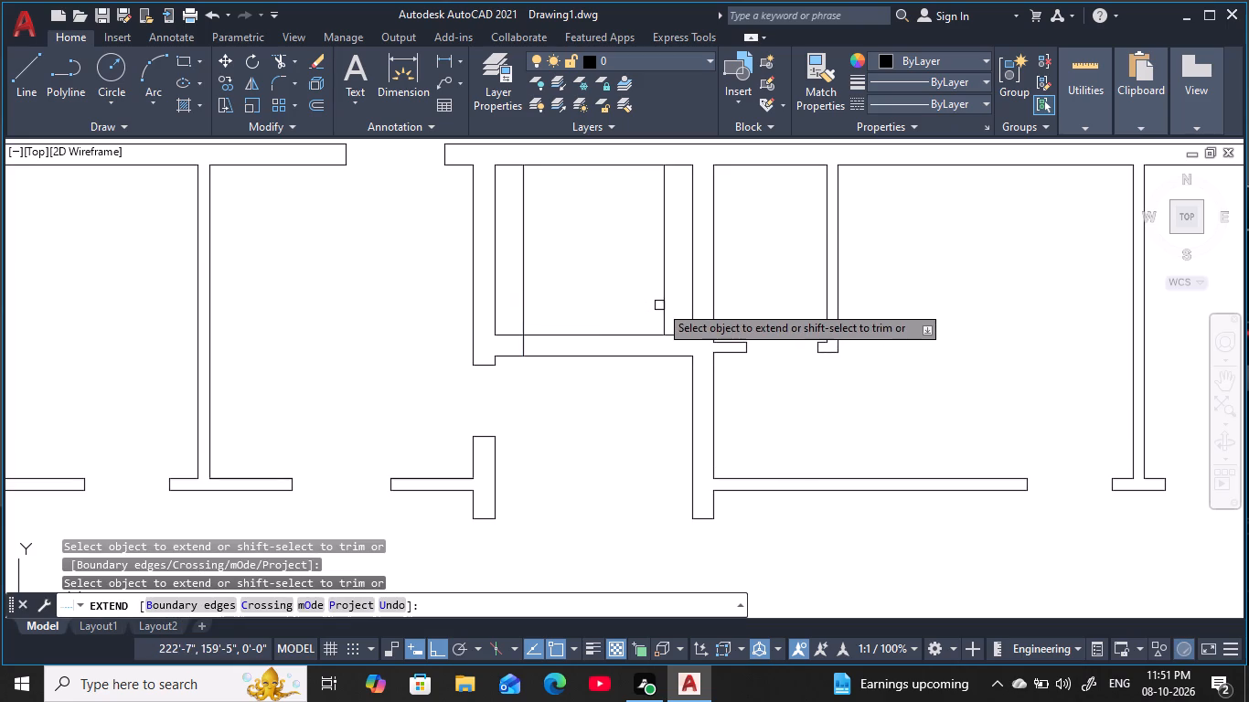
pyautogui.click(663, 303)
pyautogui.press('Escape')
pyautogui.press('Escape')
pyautogui.press('Escape')
pyautogui.press('Escape')
pyautogui.press('Escape')
pyautogui.press('Escape')
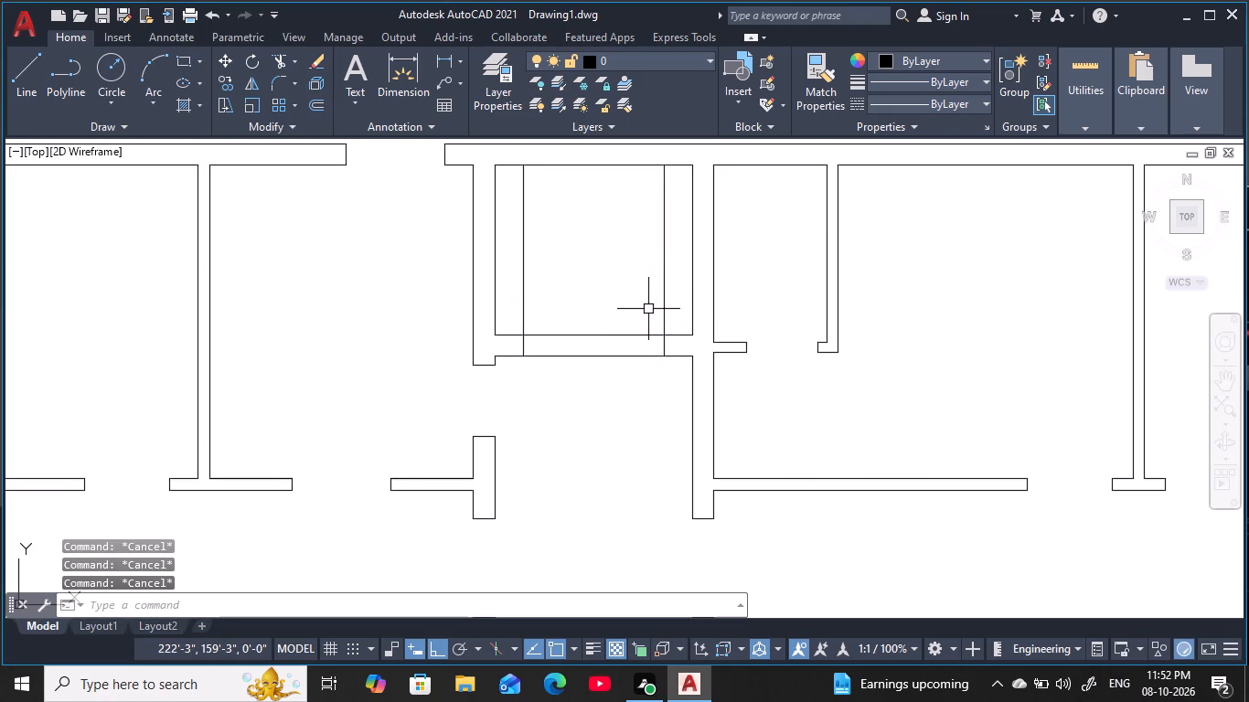
# Trim the lower wall between the two offset lines of the small top room and remove the excess offset lines, leaving a centred opening.
pyautogui.press('t')
pyautogui.press('r')
pyautogui.press('space')
pyautogui.click(562, 303)
pyautogui.moveTo(579, 378); pyautogui.dragTo(577, 388)
pyautogui.click(566, 324)
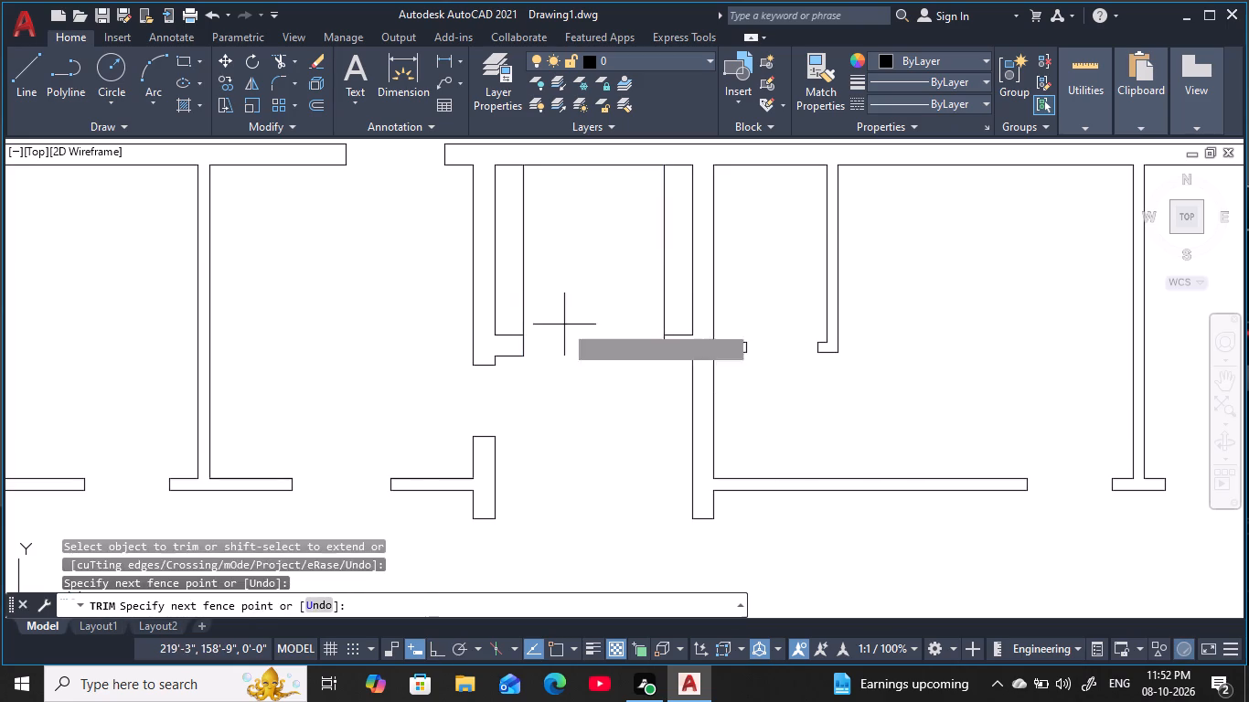
pyautogui.click(519, 321)
pyautogui.doubleClick(676, 308)
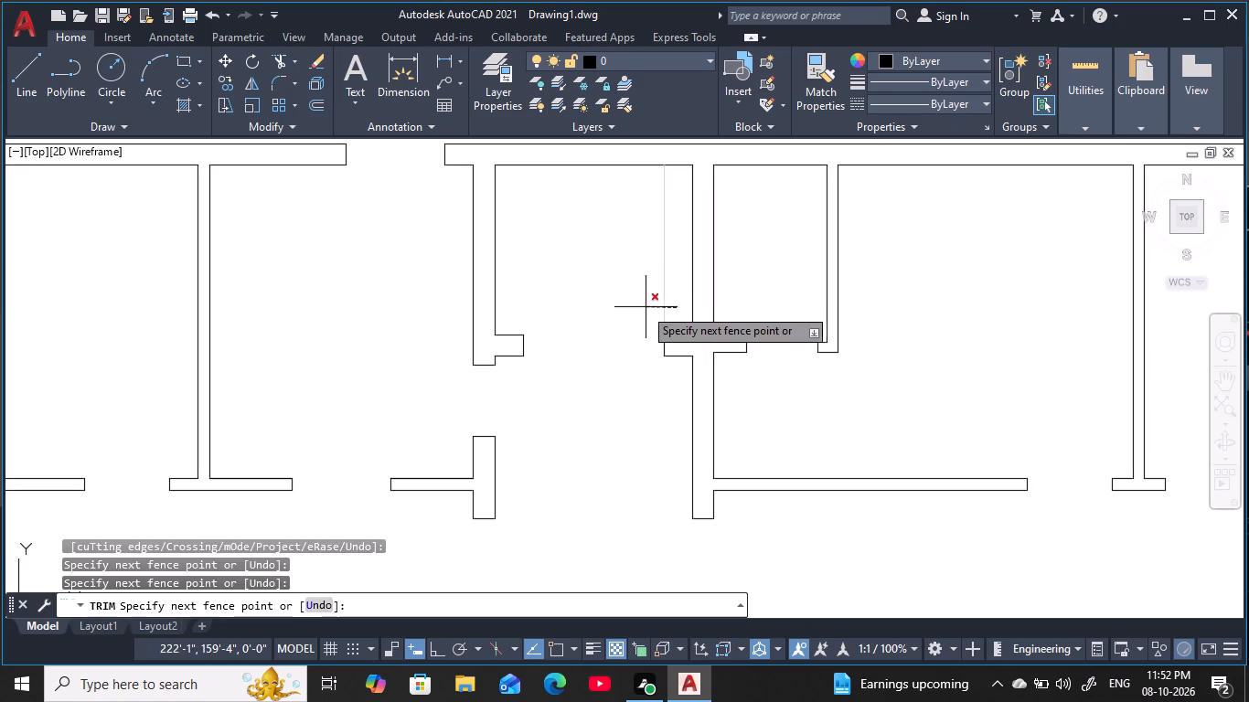
pyautogui.click(624, 306)
pyautogui.scroll(-2, 631, 310)
pyautogui.moveTo(633, 312); pyautogui.dragTo(641, 324, button='middle')
pyautogui.scroll(1, 621, 390)
pyautogui.middleClick(621, 390)
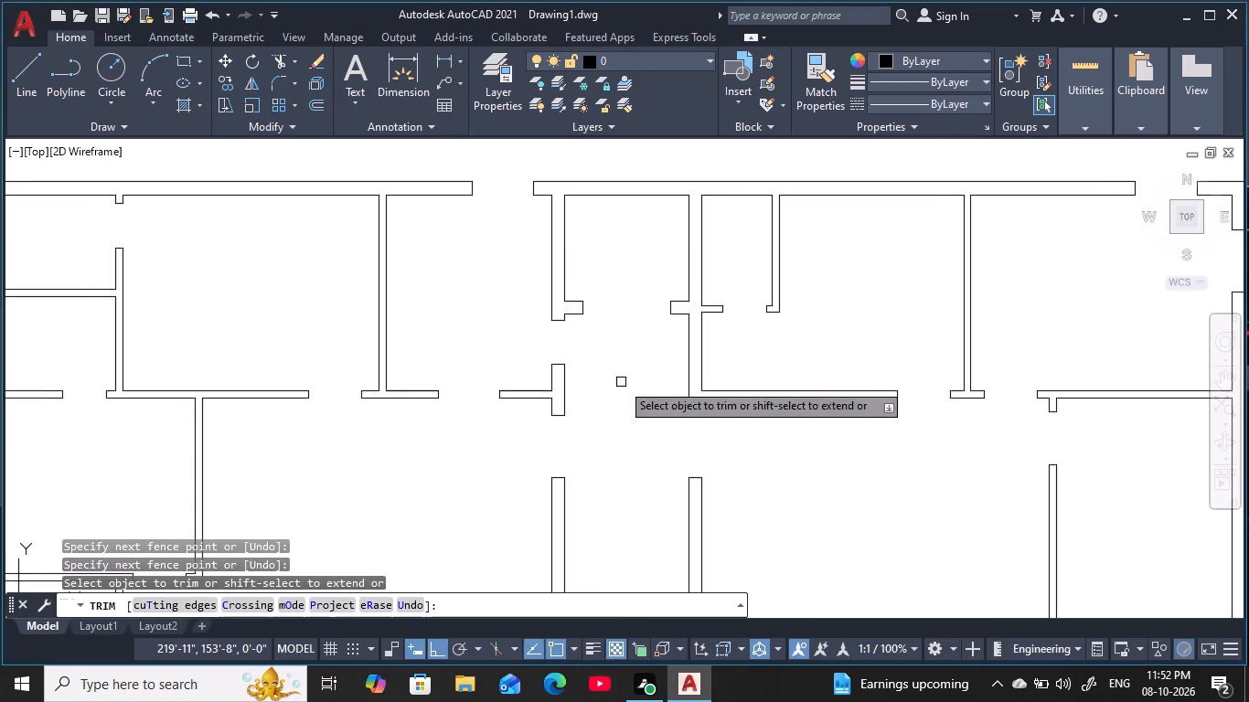
pyautogui.scroll(-1, 619, 371)
pyautogui.moveTo(619, 371); pyautogui.dragTo(616, 382, button='middle')
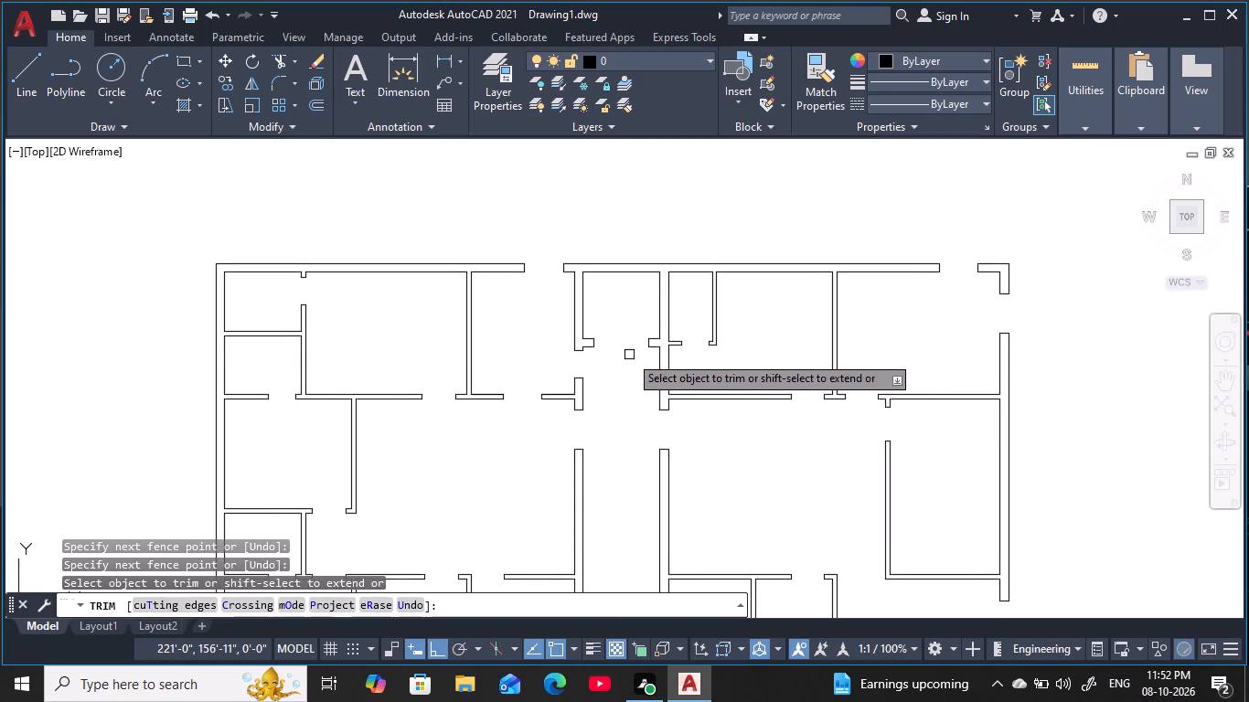
pyautogui.scroll(2, 620, 351)
pyautogui.moveTo(617, 348); pyautogui.dragTo(631, 404, button='middle')
pyautogui.press('Escape')
pyautogui.press('Escape')
pyautogui.press('Escape')
pyautogui.press('Escape')
pyautogui.press('Escape')
pyautogui.press('Escape')
pyautogui.press('Escape')
pyautogui.press('Escape')
pyautogui.press('Escape')
pyautogui.press('Escape')
pyautogui.press('Escape')
pyautogui.press('Escape')
pyautogui.press('Escape')
pyautogui.press('Escape')
pyautogui.press('Escape')
pyautogui.press('Escape')
pyautogui.press('Escape')
pyautogui.press('Escape')
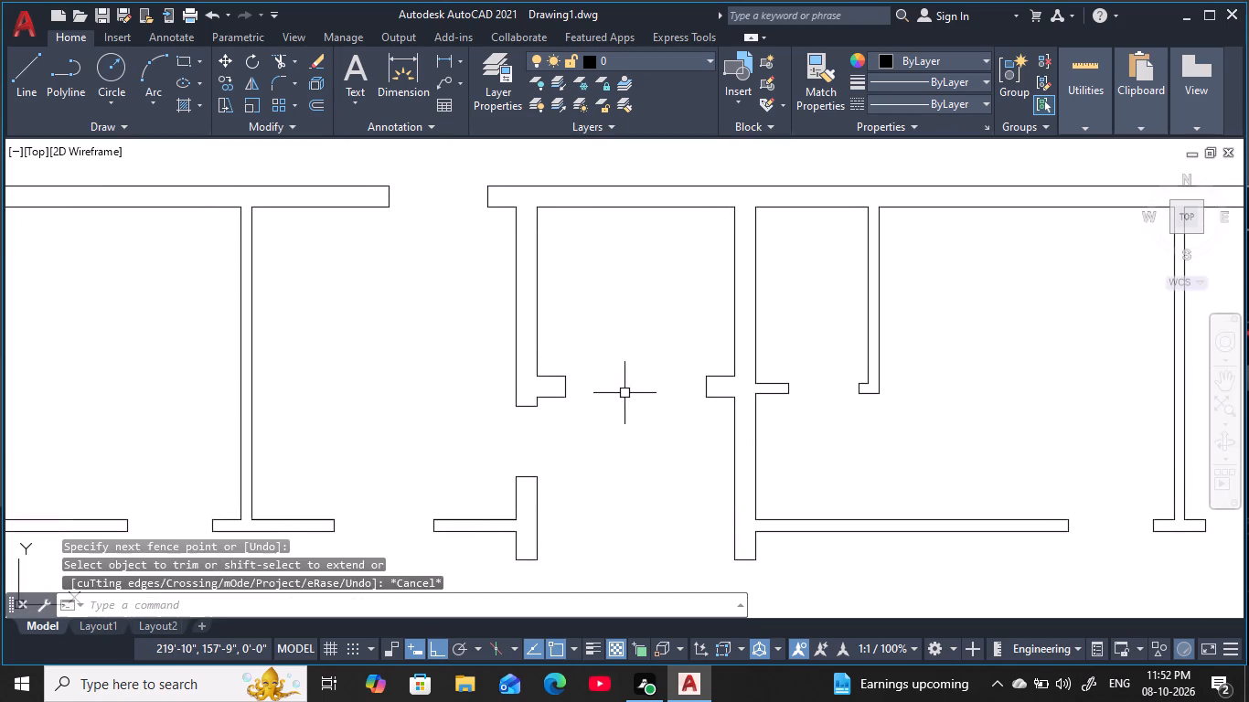
# Offset both jamb lines of the small top room's lower opening 3" into the opening.
pyautogui.press('o')
pyautogui.press('space')
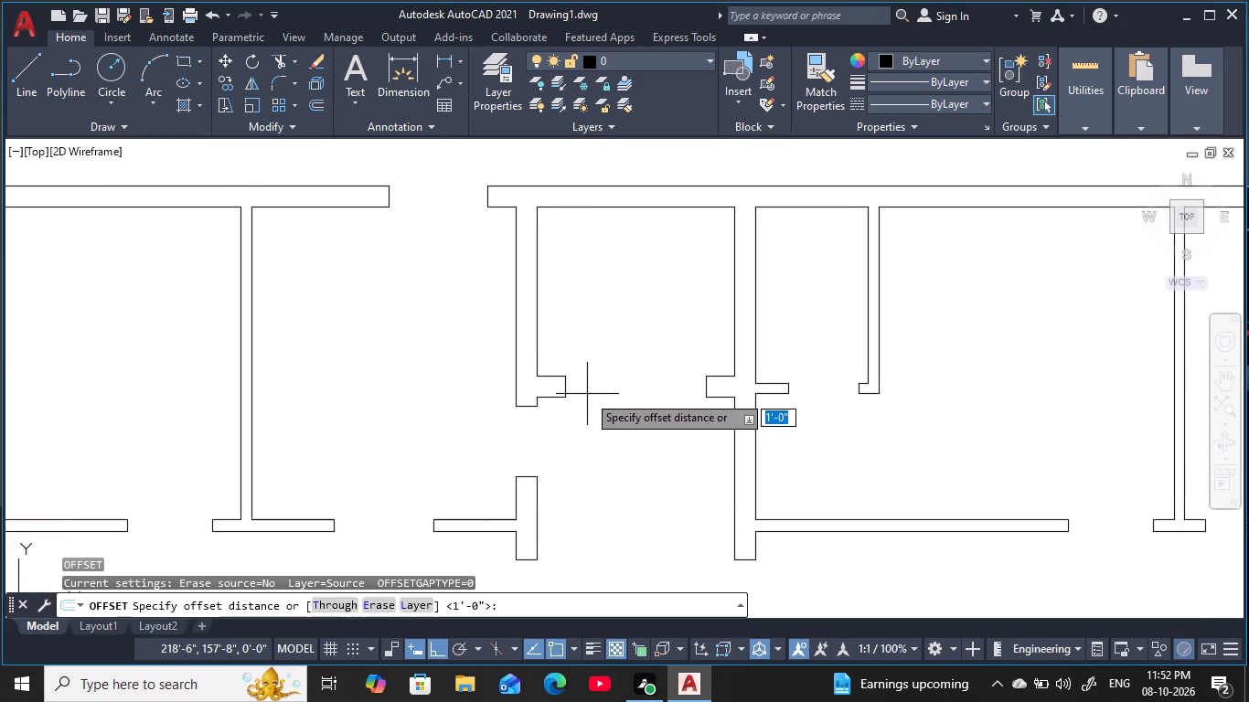
pyautogui.press('3')
pyautogui.press('space')
pyautogui.click(563, 387)
pyautogui.click(603, 391)
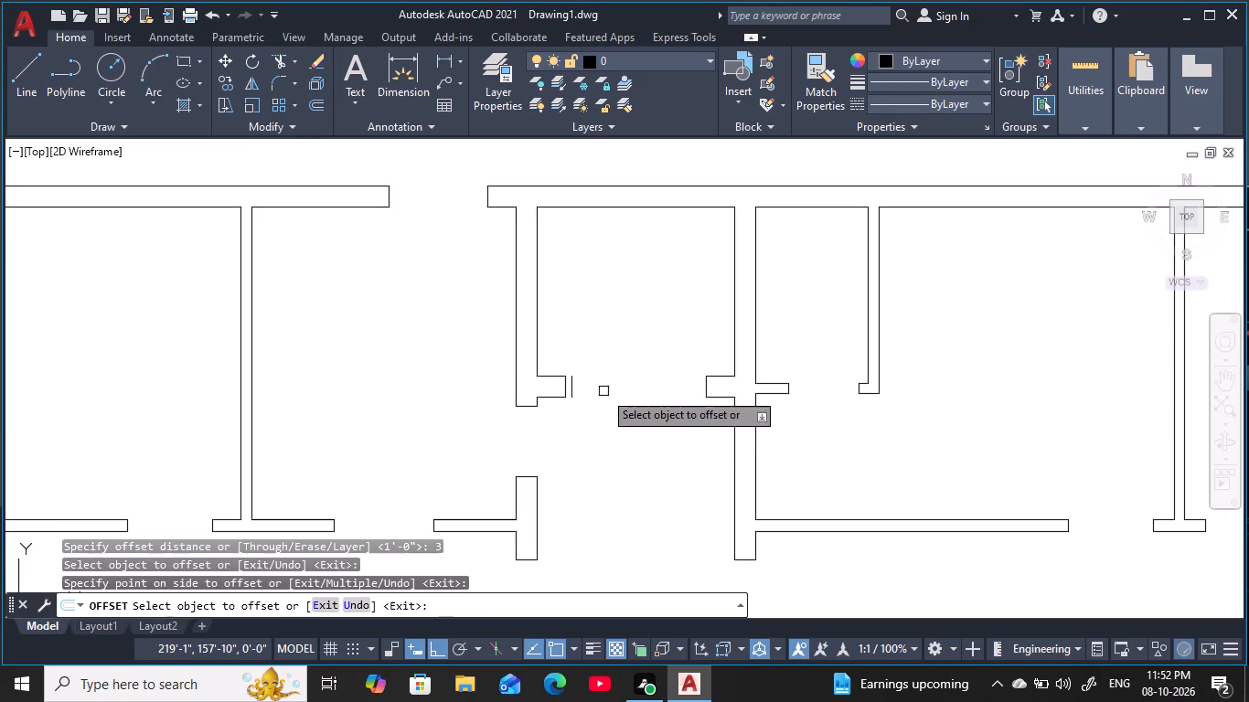
pyautogui.click(709, 390)
pyautogui.click(633, 394)
pyautogui.press('Escape')
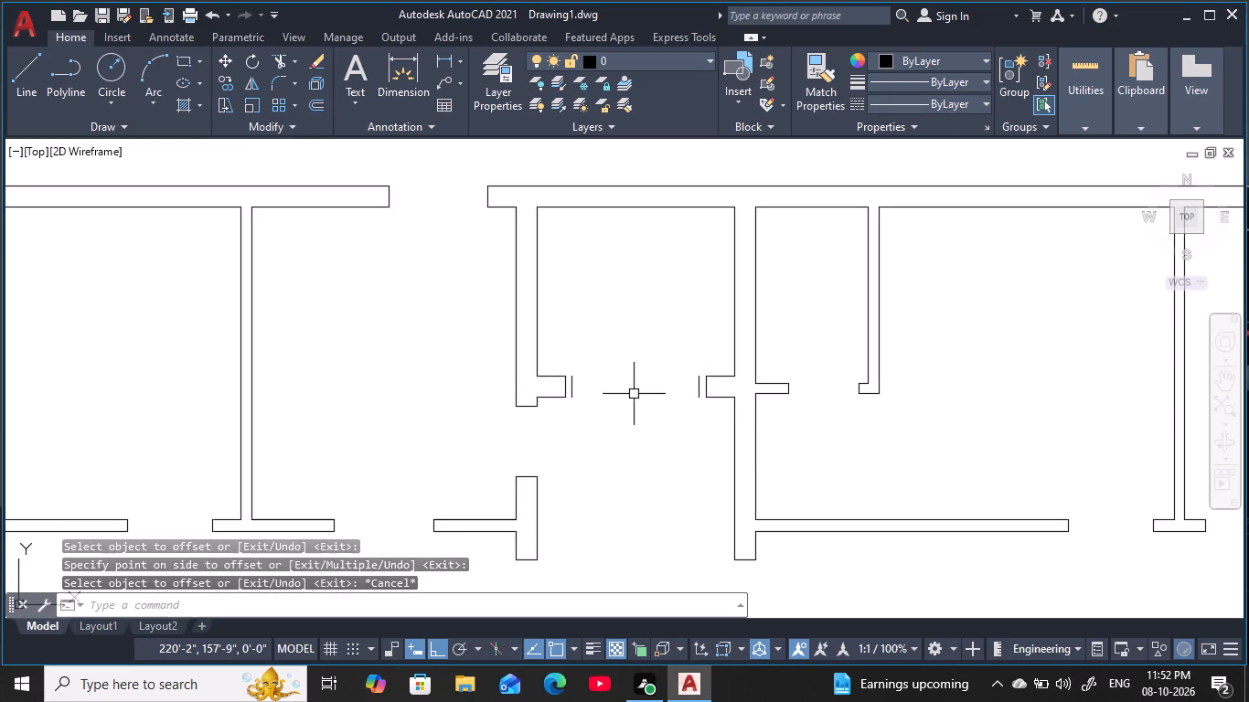
pyautogui.press('Escape')
pyautogui.press('Escape')
pyautogui.press('Escape')
pyautogui.press('Escape')
# Extend the upper and lower wall lines on both sides of the opening to the new offset jamb lines.
pyautogui.press('e')
pyautogui.press('x')
pyautogui.press('space')
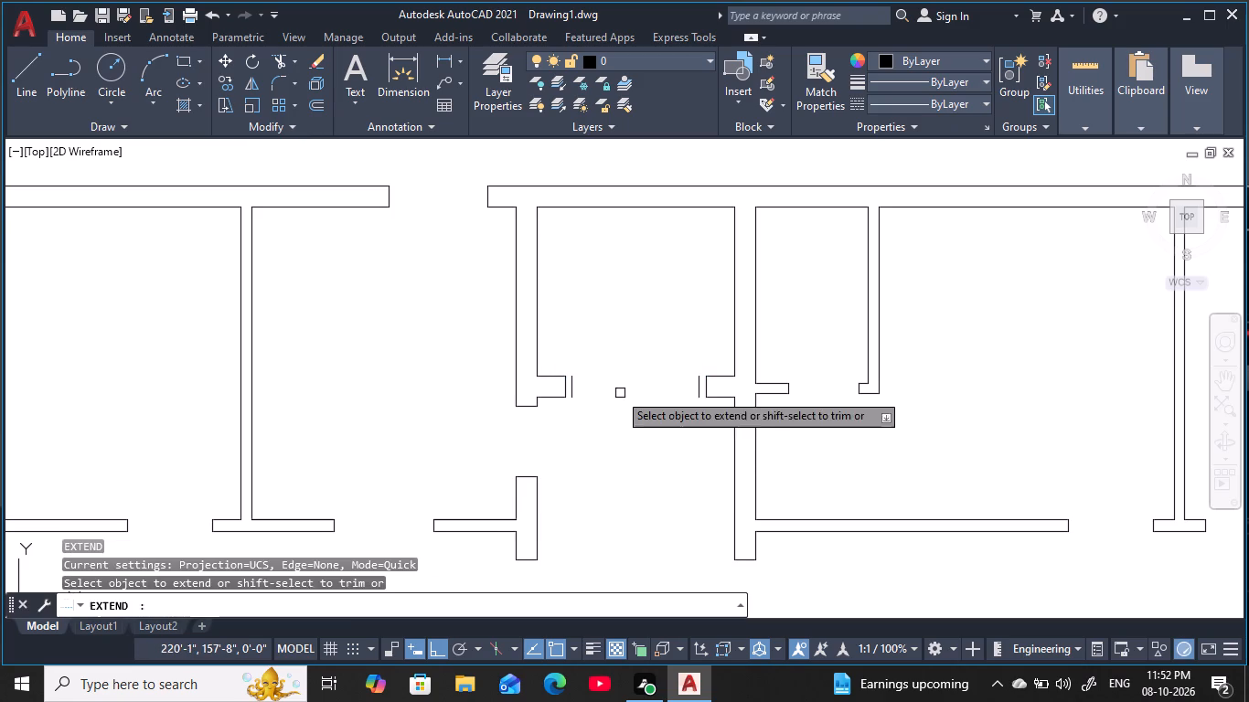
pyautogui.click(555, 376)
pyautogui.click(555, 399)
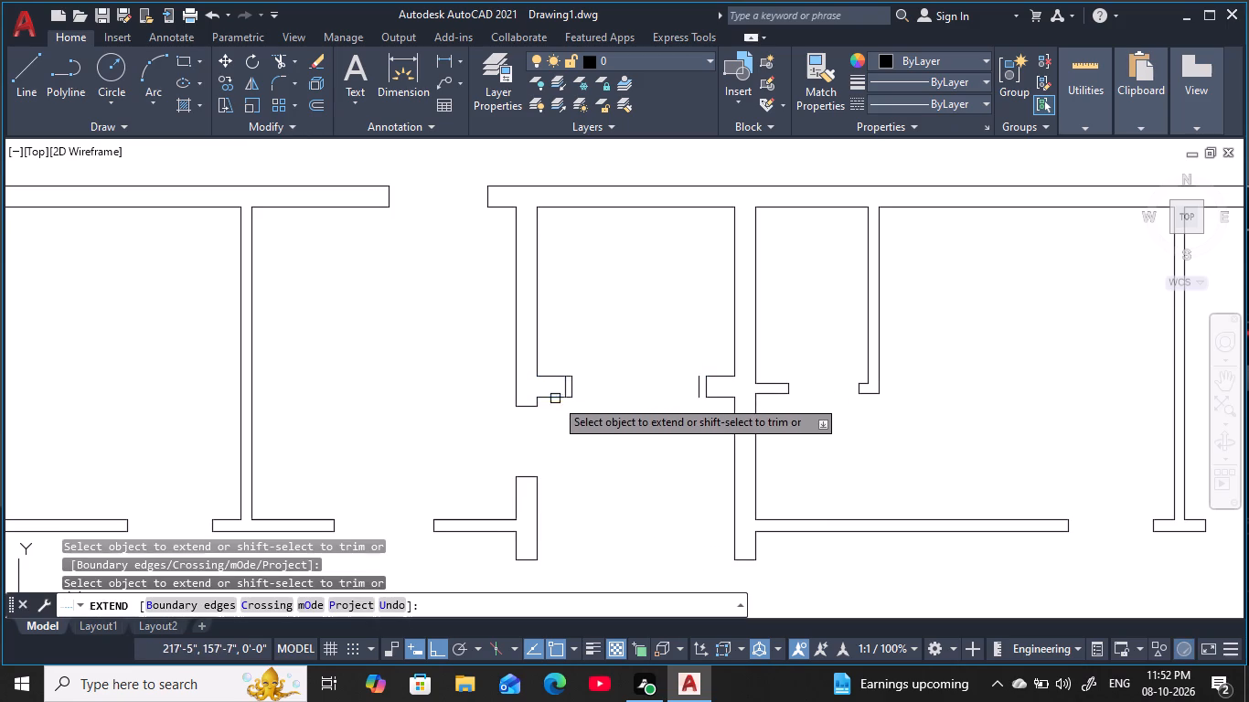
pyautogui.click(718, 399)
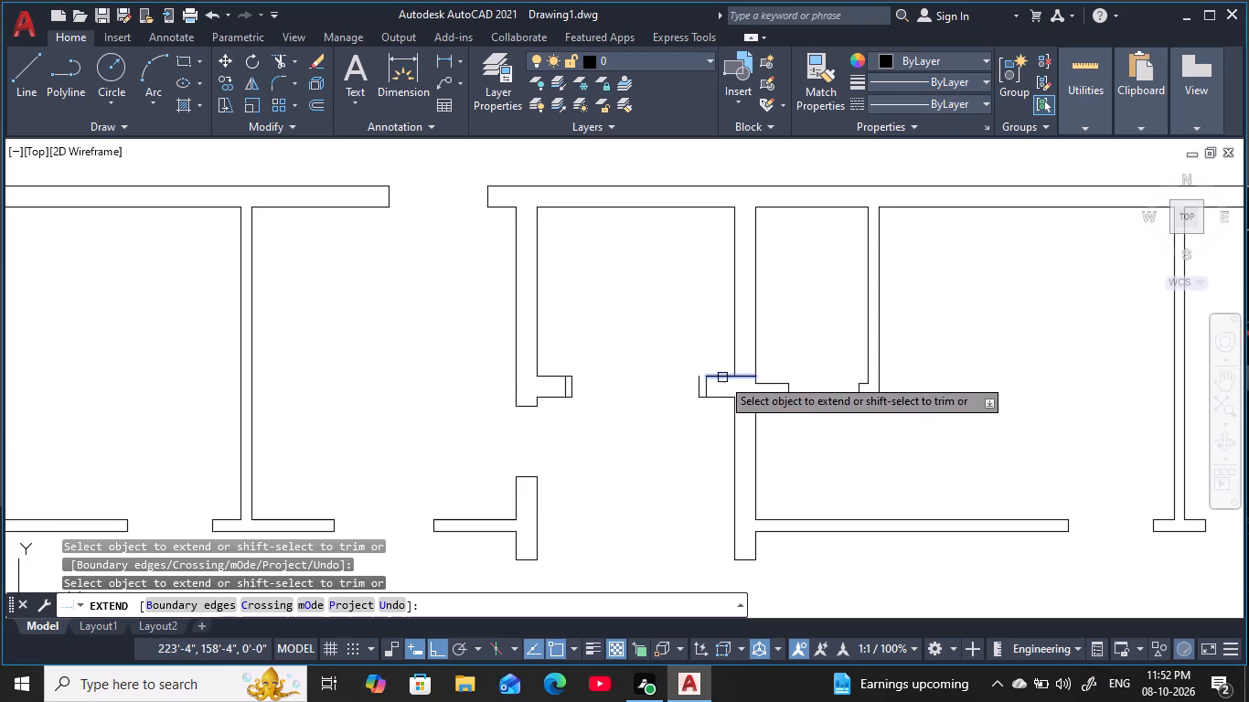
pyautogui.click(721, 376)
pyautogui.press('Escape')
pyautogui.press('Escape')
pyautogui.press('Escape')
pyautogui.press('Escape')
pyautogui.press('Escape')
pyautogui.press('Escape')
pyautogui.press('Escape')
pyautogui.press('Escape')
pyautogui.press('Escape')
pyautogui.press('Escape')
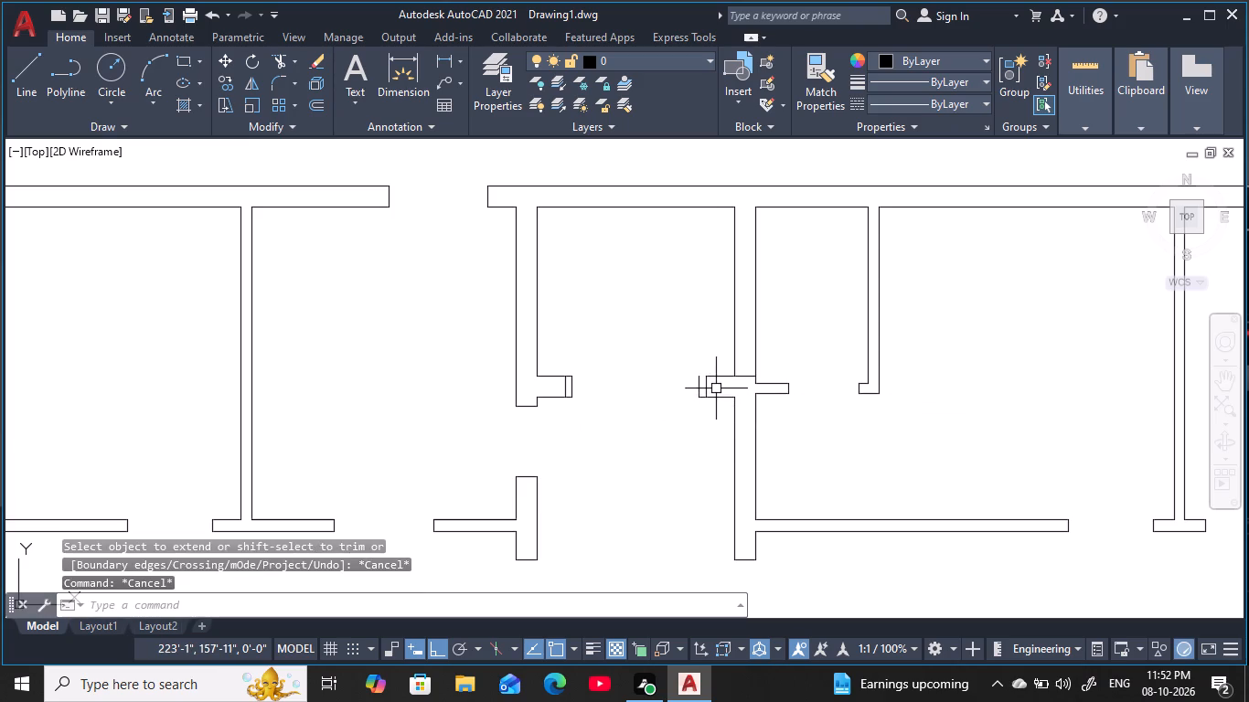
pyautogui.press('space')
pyautogui.click(716, 378)
pyautogui.press('Escape')
pyautogui.press('Escape')
pyautogui.press('Escape')
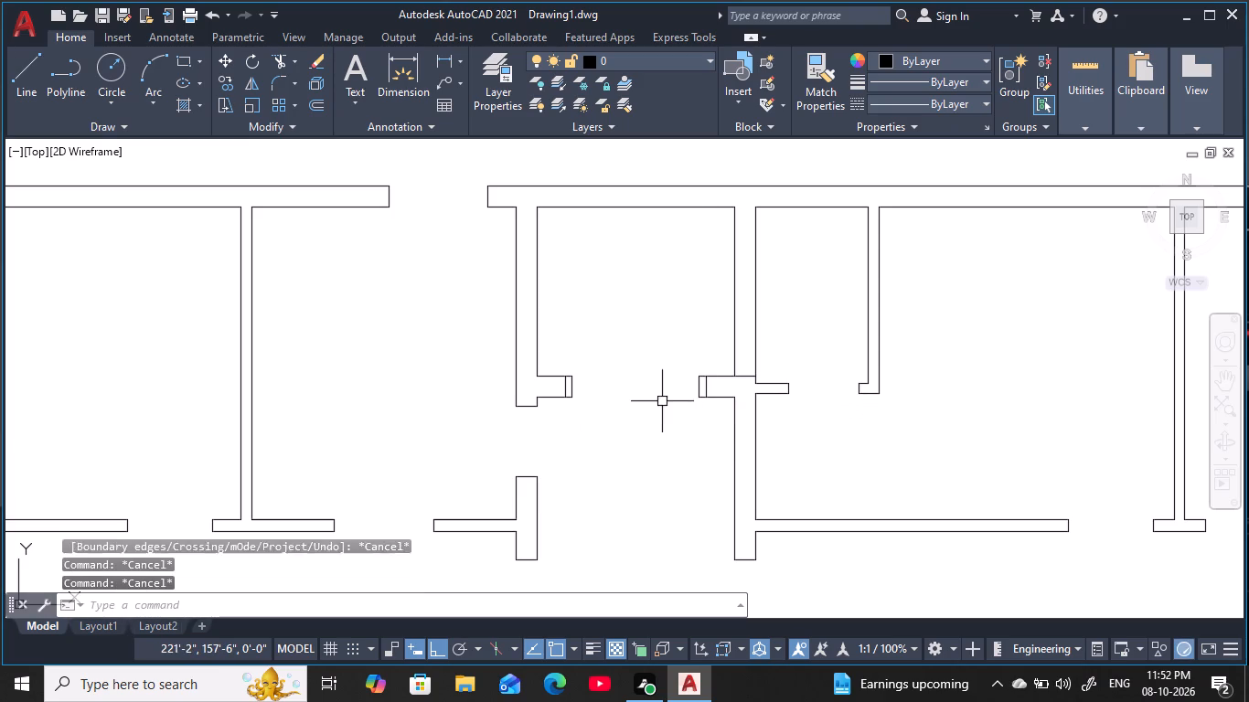
pyautogui.press('Escape')
pyautogui.press('Escape')
pyautogui.press('Escape')
pyautogui.press('Escape')
pyautogui.press('Escape')
pyautogui.press('Escape')
# Trim away both old jamb lines and the stray line across the corridor's right wall, and end trimming.
pyautogui.press('t')
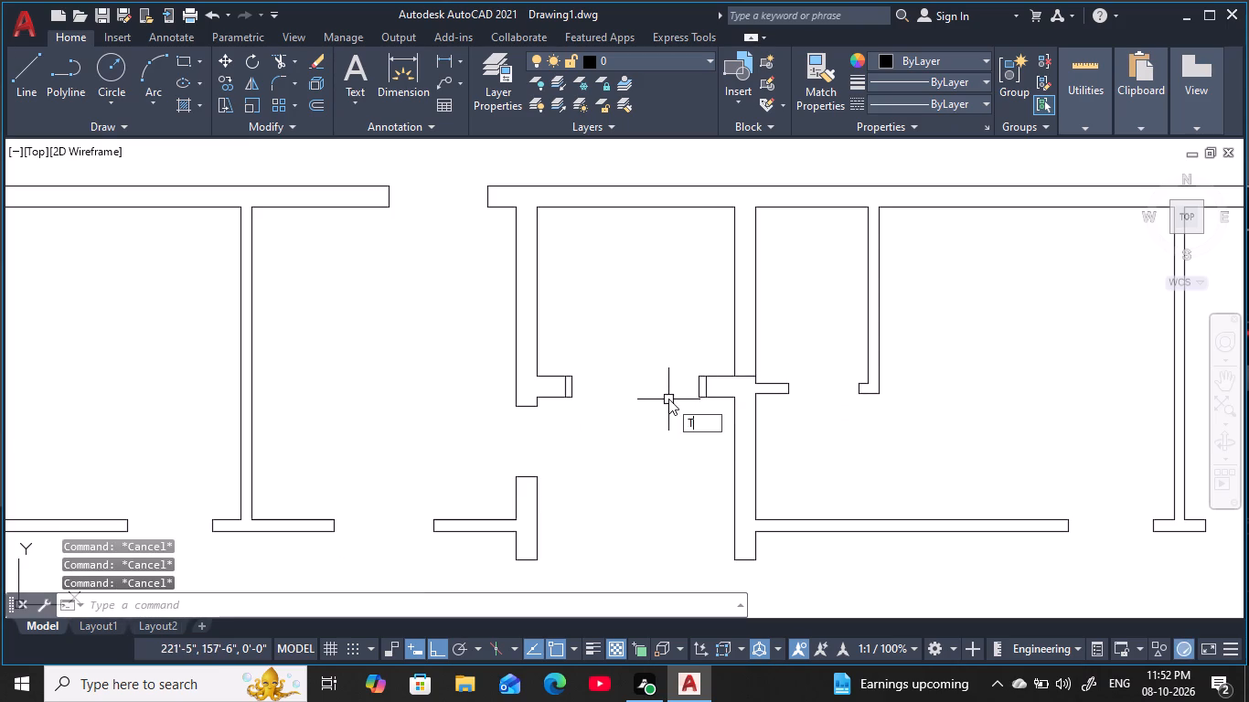
pyautogui.press('r')
pyautogui.press('space')
pyautogui.click(746, 378)
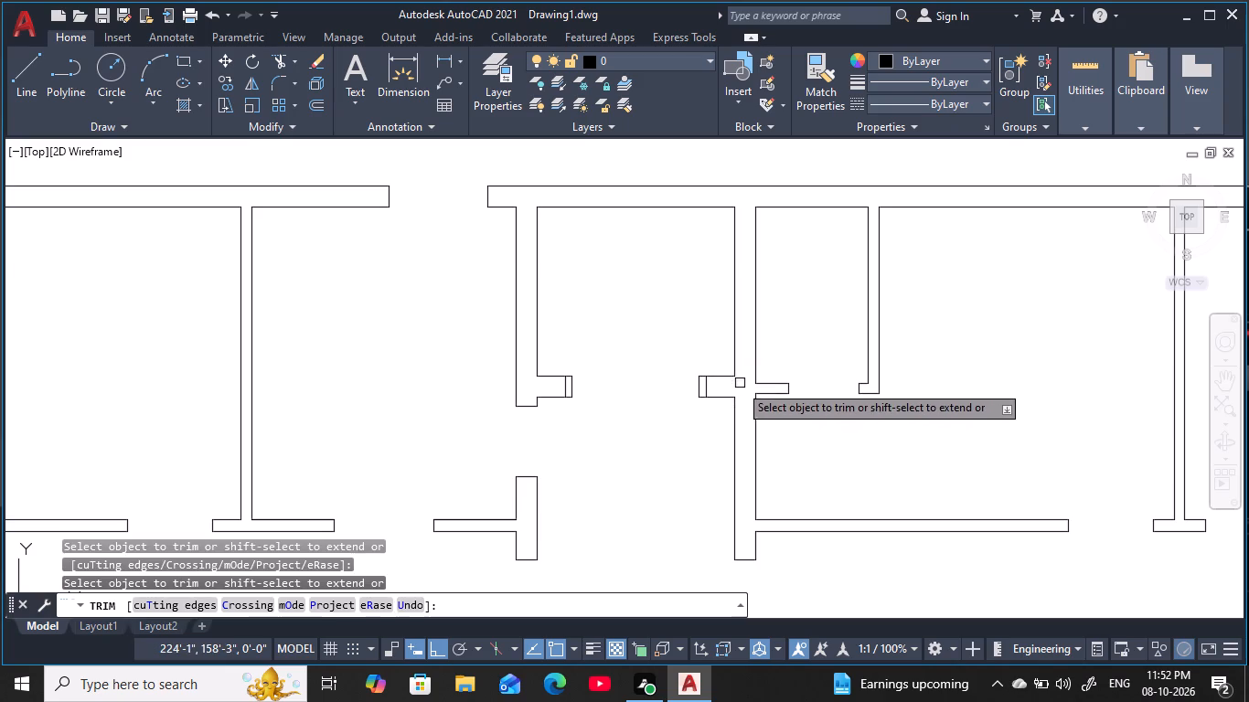
pyautogui.click(710, 389)
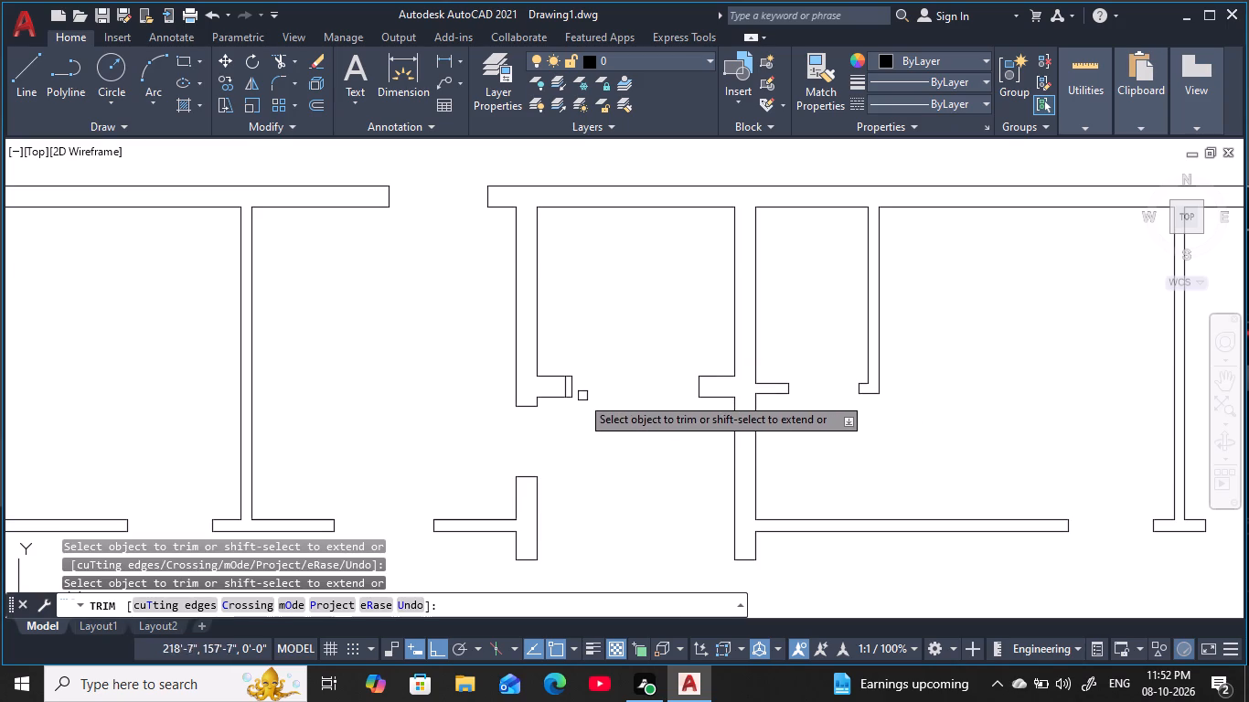
pyautogui.click(564, 390)
pyautogui.scroll(-1, 614, 398)
pyautogui.moveTo(616, 398); pyautogui.dragTo(608, 381, button='middle')
pyautogui.scroll(-1, 608, 381)
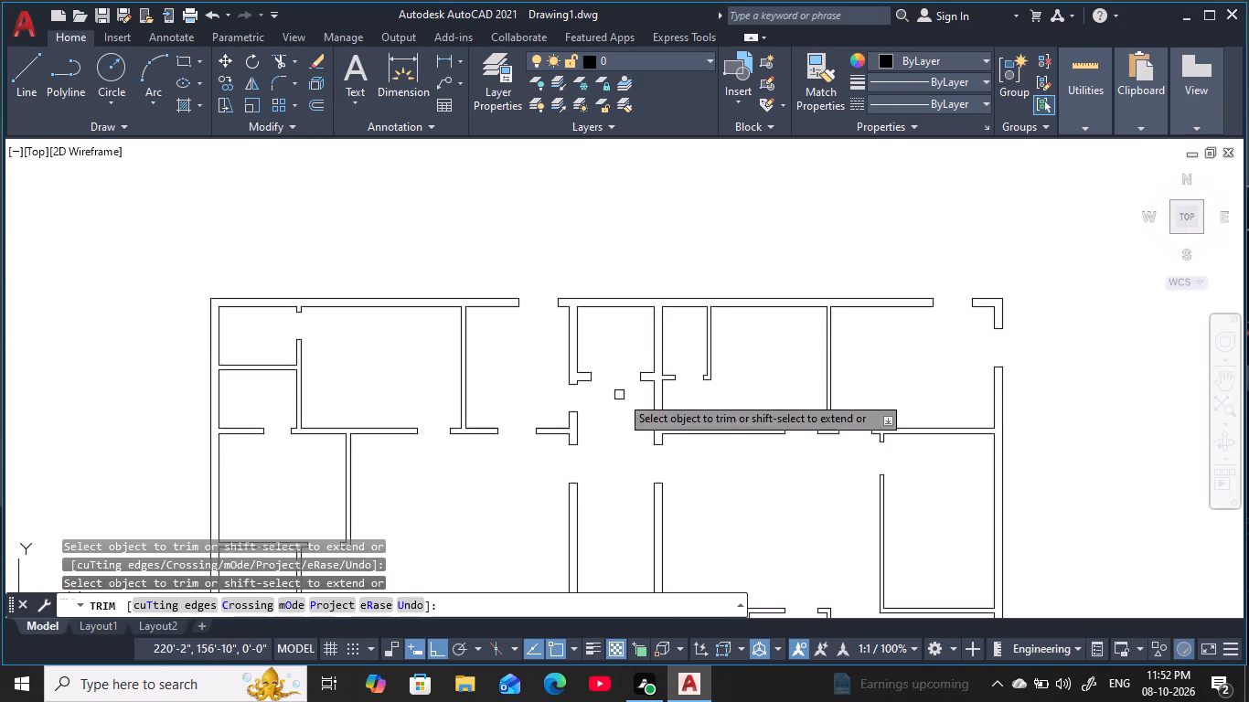
pyautogui.scroll(-1, 620, 396)
pyautogui.moveTo(622, 401); pyautogui.dragTo(607, 392, button='middle')
pyautogui.press('Escape')
pyautogui.press('Escape')
pyautogui.press('Escape')
pyautogui.press('Escape')
pyautogui.moveTo(668, 450); pyautogui.dragTo(664, 355, button='middle')
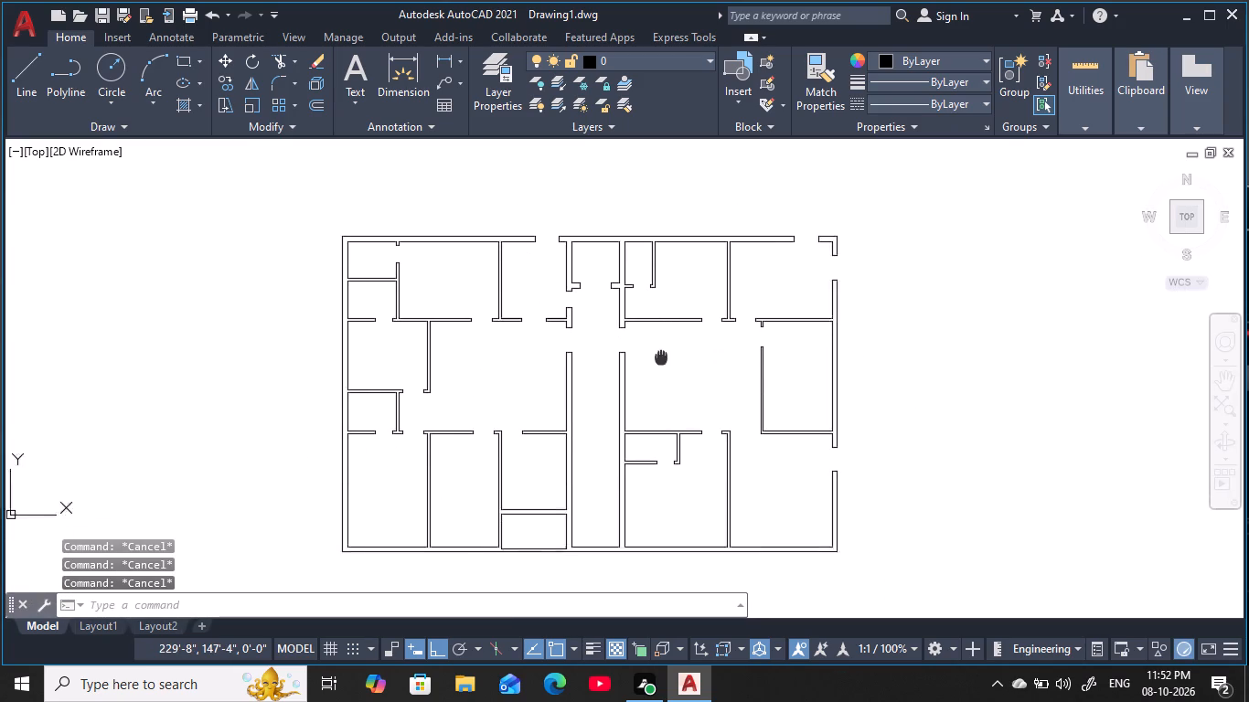
pyautogui.moveTo(664, 355); pyautogui.dragTo(692, 332, button='middle')
pyautogui.press('Escape')
pyautogui.press('Escape')
pyautogui.press('Escape')
pyautogui.press('Escape')
pyautogui.press('Escape')
pyautogui.press('Escape')
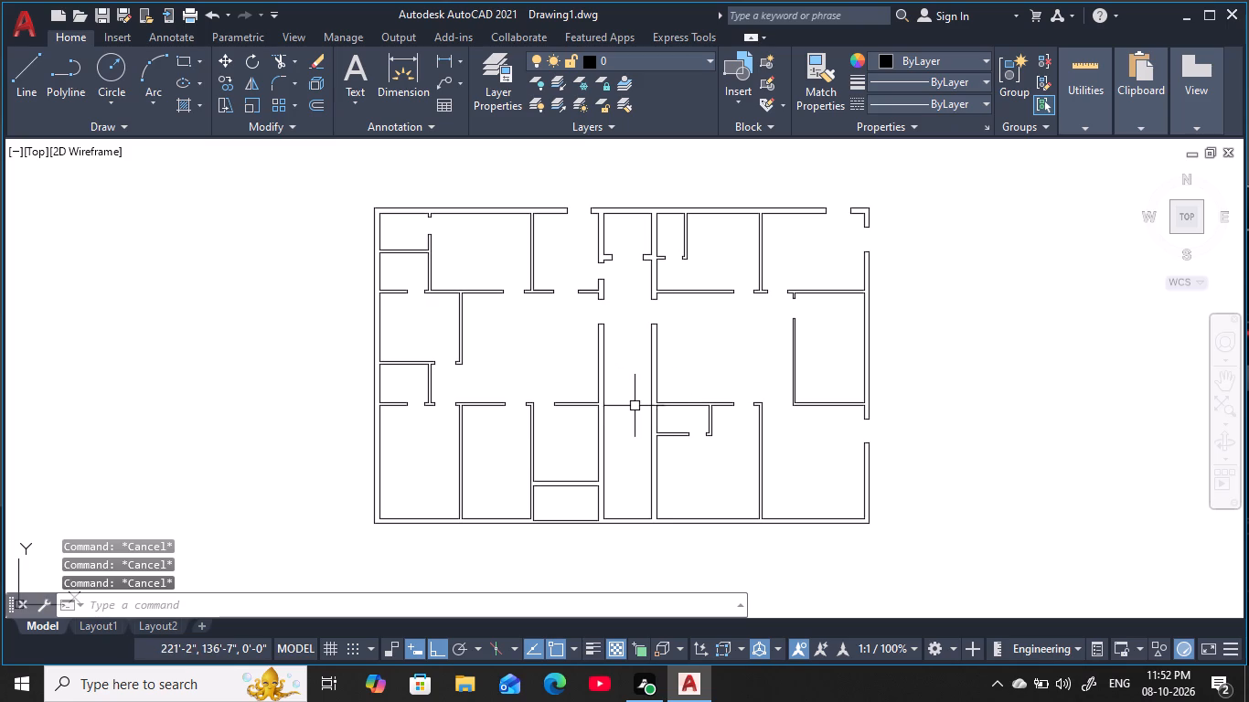
pyautogui.press('Escape')
pyautogui.press('Escape')
pyautogui.press('Escape')
pyautogui.press('Escape')
# Offset the inner line of the bottom exterior wall at the corridor's lower end 3'6" upward into the corridor.
pyautogui.moveTo(635, 406); pyautogui.dragTo(650, 364, button='middle')
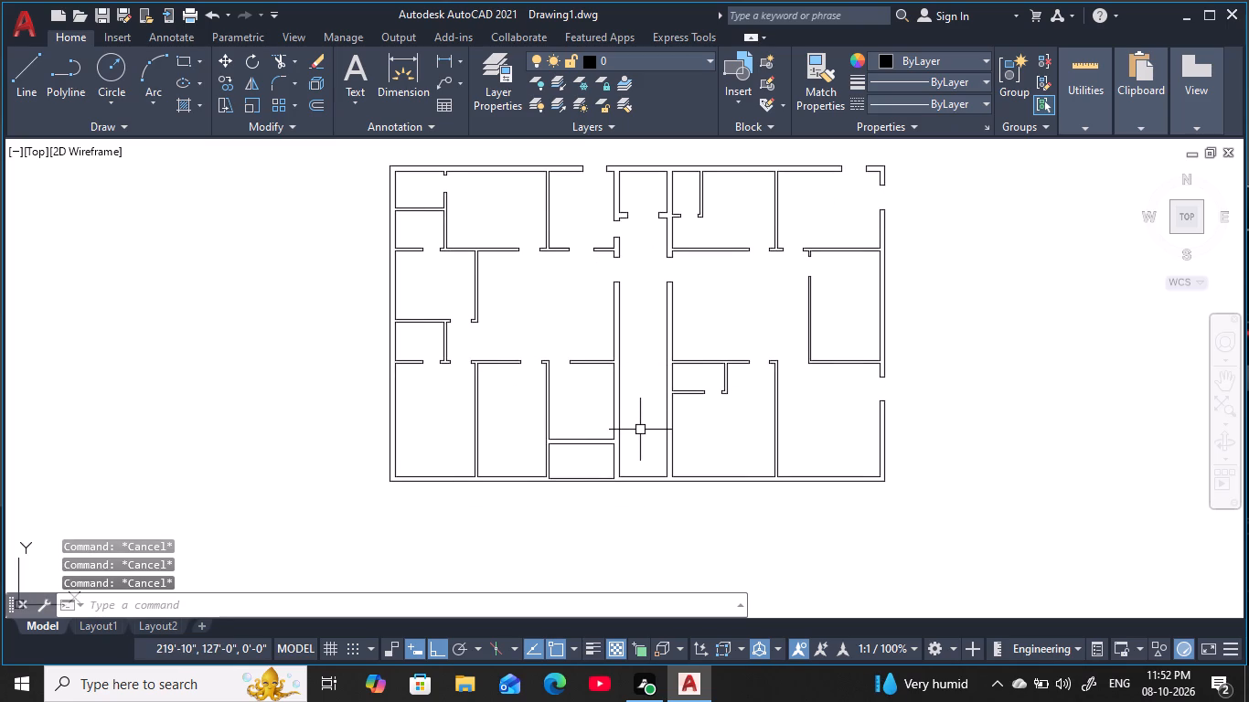
pyautogui.press('Escape')
pyautogui.press('Escape')
pyautogui.press('Escape')
pyautogui.write('O')
pyautogui.press('space')
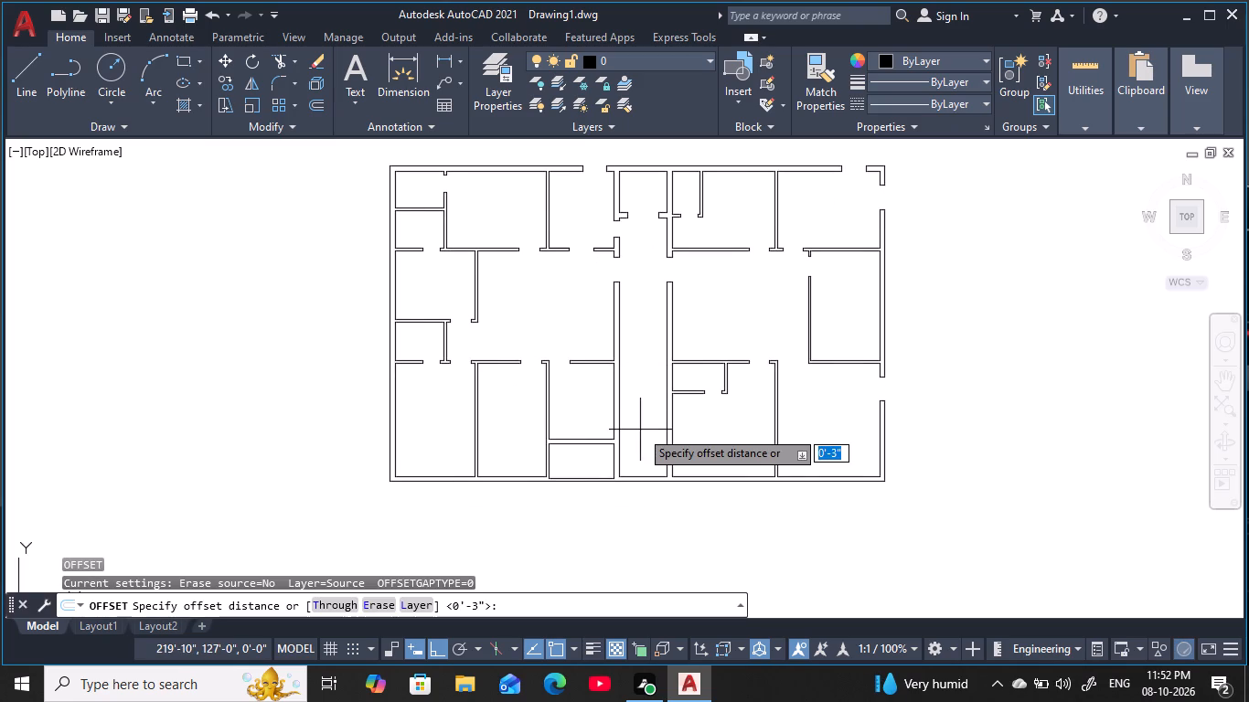
pyautogui.press('3')
pyautogui.press("'")
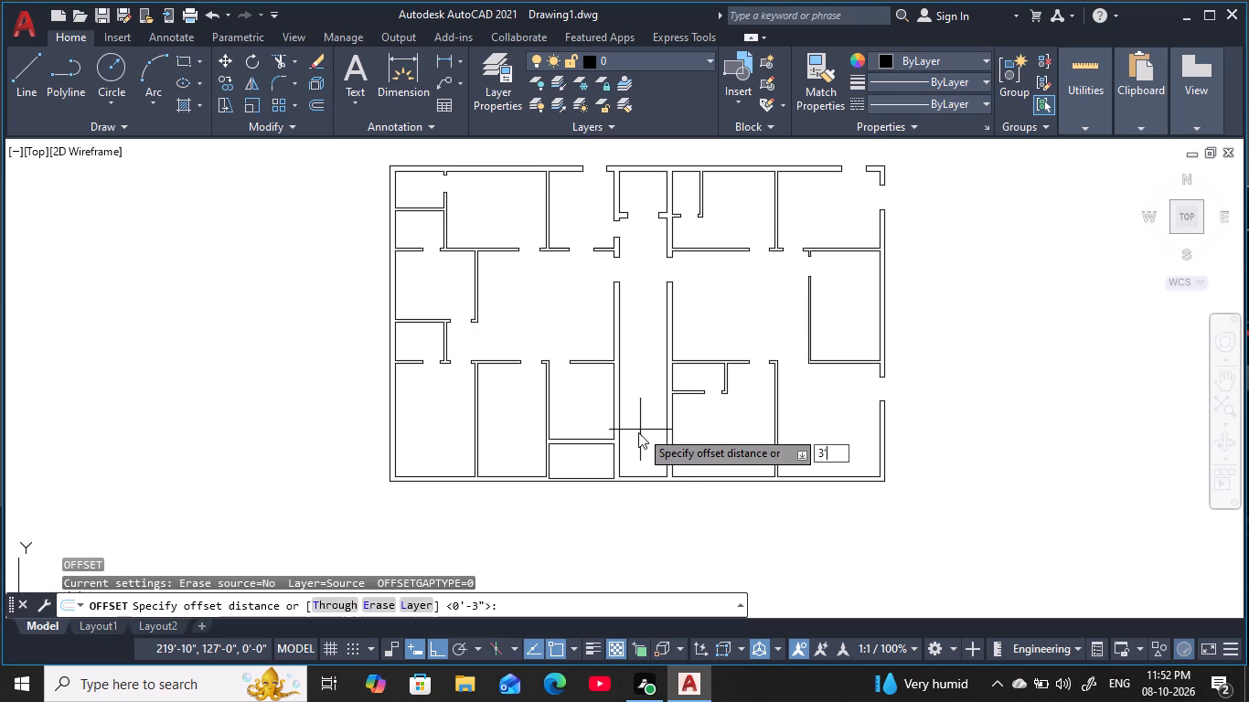
pyautogui.press('6')
pyautogui.press('space')
pyautogui.click(630, 473)
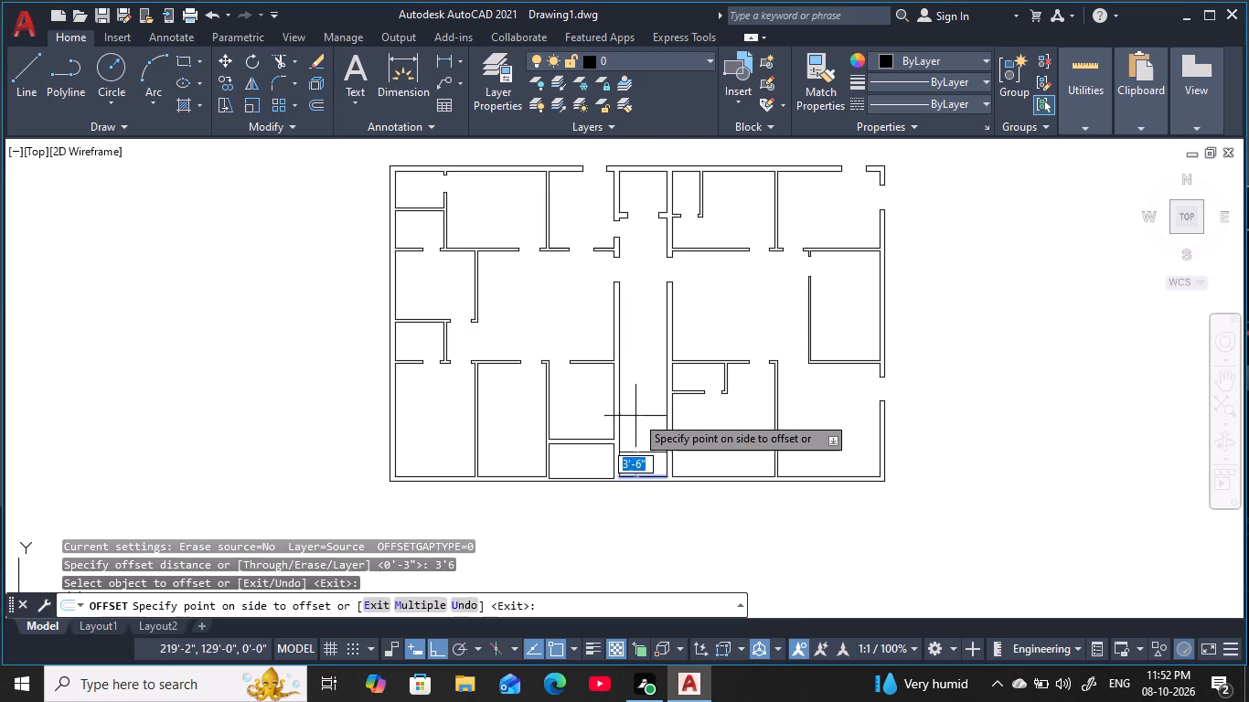
pyautogui.click(641, 377)
pyautogui.moveTo(640, 394); pyautogui.dragTo(643, 373, button='middle')
pyautogui.scroll(2, 649, 412)
pyautogui.moveTo(649, 412); pyautogui.dragTo(646, 400, button='middle')
pyautogui.press('Escape')
pyautogui.press('Escape')
pyautogui.press('Escape')
pyautogui.press('Escape')
pyautogui.press('Escape')
pyautogui.press('Escape')
pyautogui.press('Escape')
pyautogui.press('Escape')
pyautogui.press('Escape')
pyautogui.press('Escape')
pyautogui.press('Escape')
pyautogui.press('Escape')
pyautogui.press('Escape')
pyautogui.press('Escape')
pyautogui.press('Escape')
pyautogui.press('Escape')
pyautogui.press('Escape')
pyautogui.press('Escape')
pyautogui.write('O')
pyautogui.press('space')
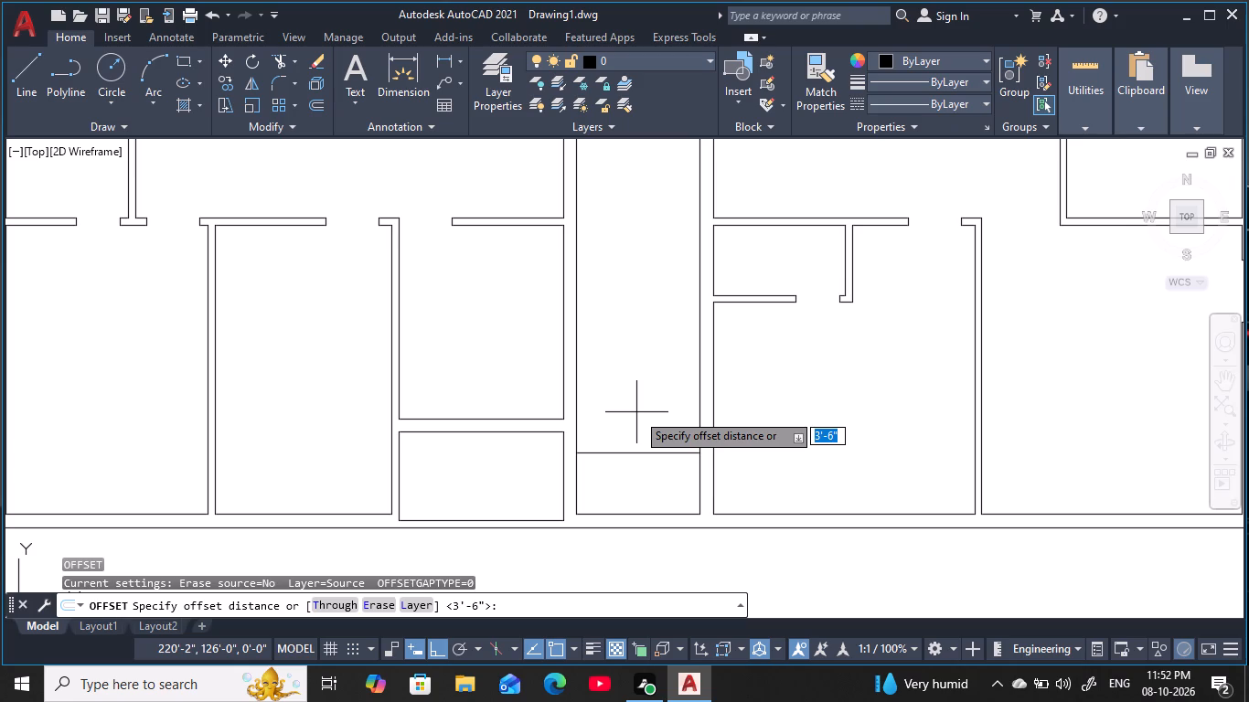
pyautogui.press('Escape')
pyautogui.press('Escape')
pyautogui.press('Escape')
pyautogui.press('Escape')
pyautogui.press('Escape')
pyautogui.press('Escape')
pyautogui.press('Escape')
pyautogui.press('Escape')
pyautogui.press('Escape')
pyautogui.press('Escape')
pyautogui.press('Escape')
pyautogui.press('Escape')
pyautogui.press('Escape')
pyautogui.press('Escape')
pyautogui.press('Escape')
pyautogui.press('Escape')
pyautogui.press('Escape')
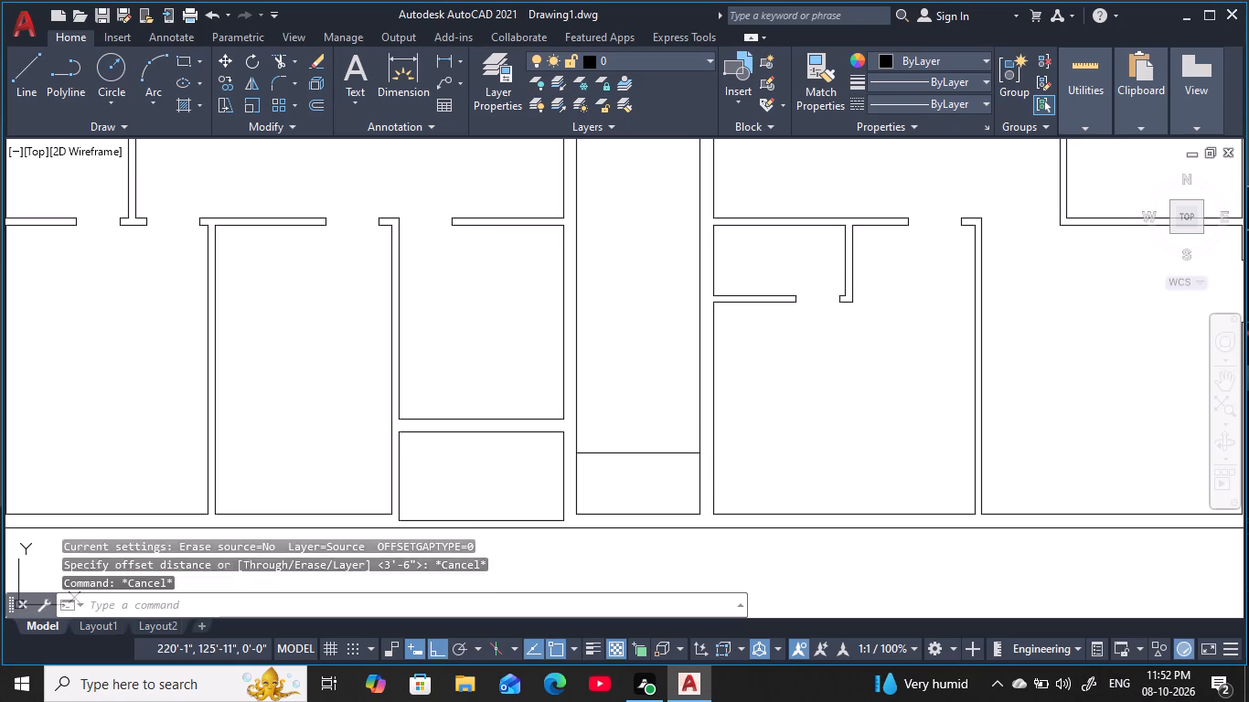
# Draw a vertical line up the corridor from the midpoint of the line offset above the bottom exterior wall.
pyautogui.write('L')
pyautogui.press('space')
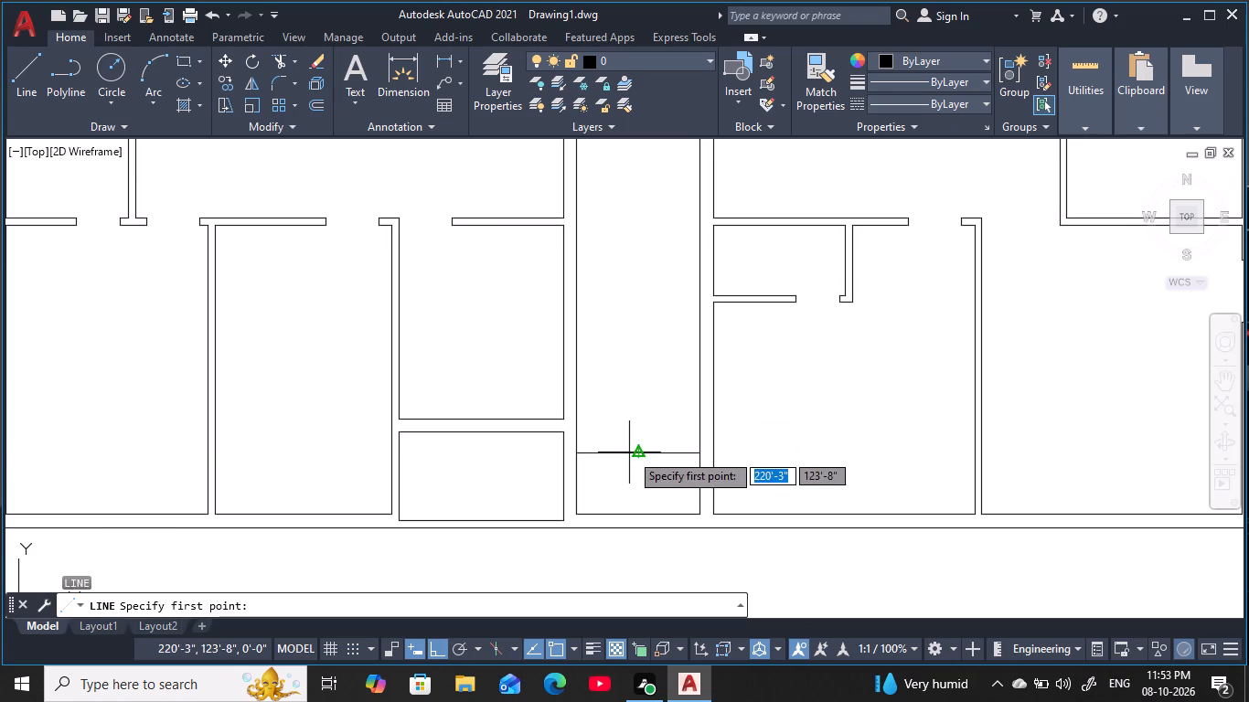
pyautogui.click(638, 448)
pyautogui.click(646, 173)
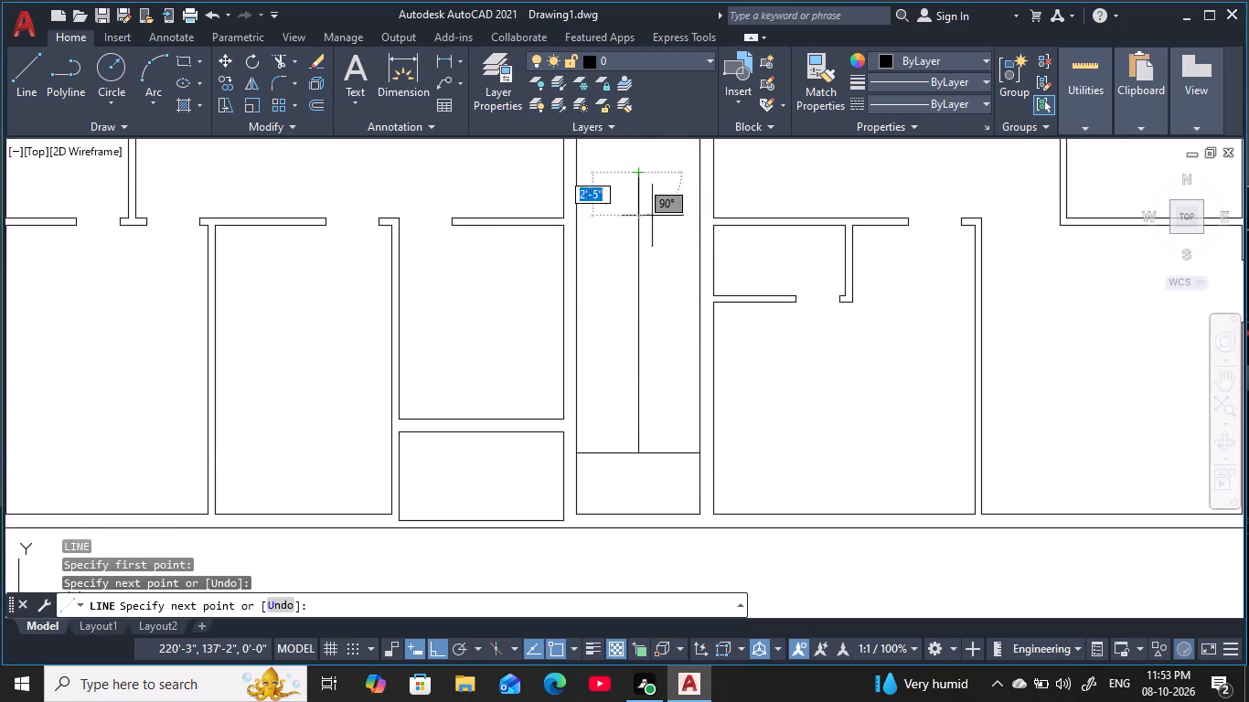
pyautogui.press('Escape')
pyautogui.press('Escape')
pyautogui.press('Escape')
pyautogui.press('Escape')
pyautogui.press('Escape')
pyautogui.press('Escape')
# Offset the horizontal landing line at the corridor's lower end 10" upward as the first stair tread.
pyautogui.write('O')
pyautogui.press('space')
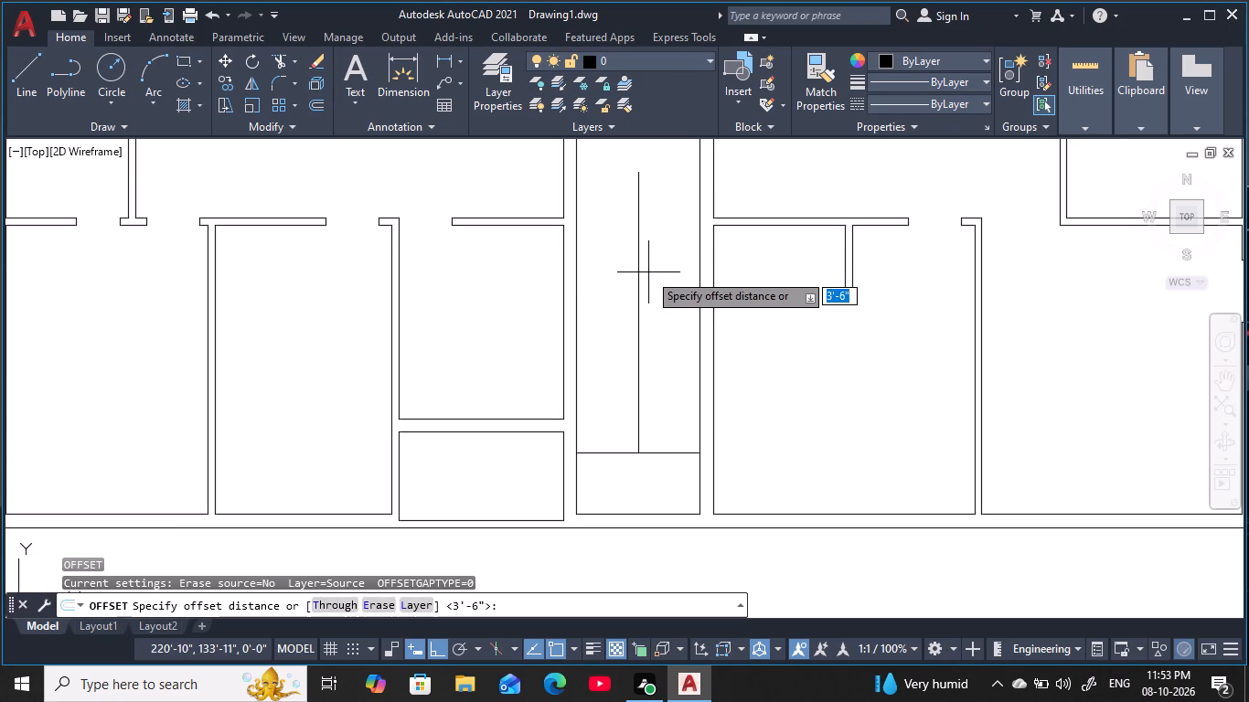
pyautogui.press('1')
pyautogui.press('0')
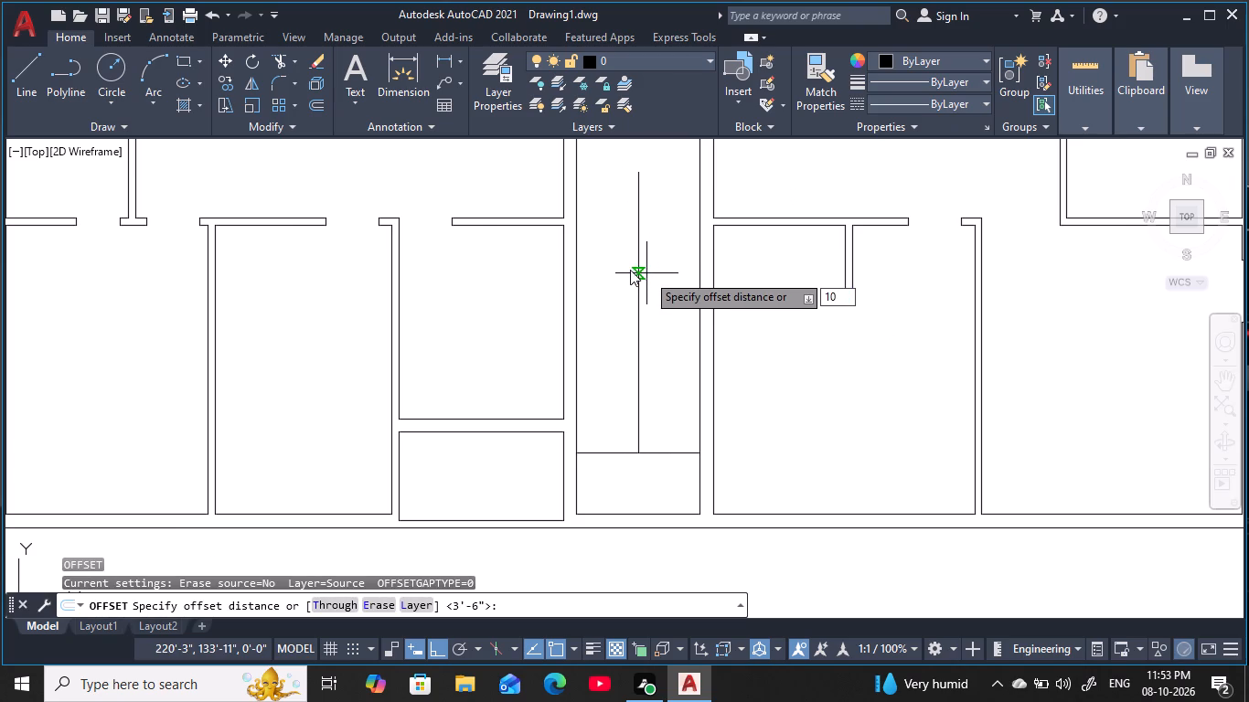
pyautogui.press('space')
pyautogui.click(614, 455)
pyautogui.click(619, 377)
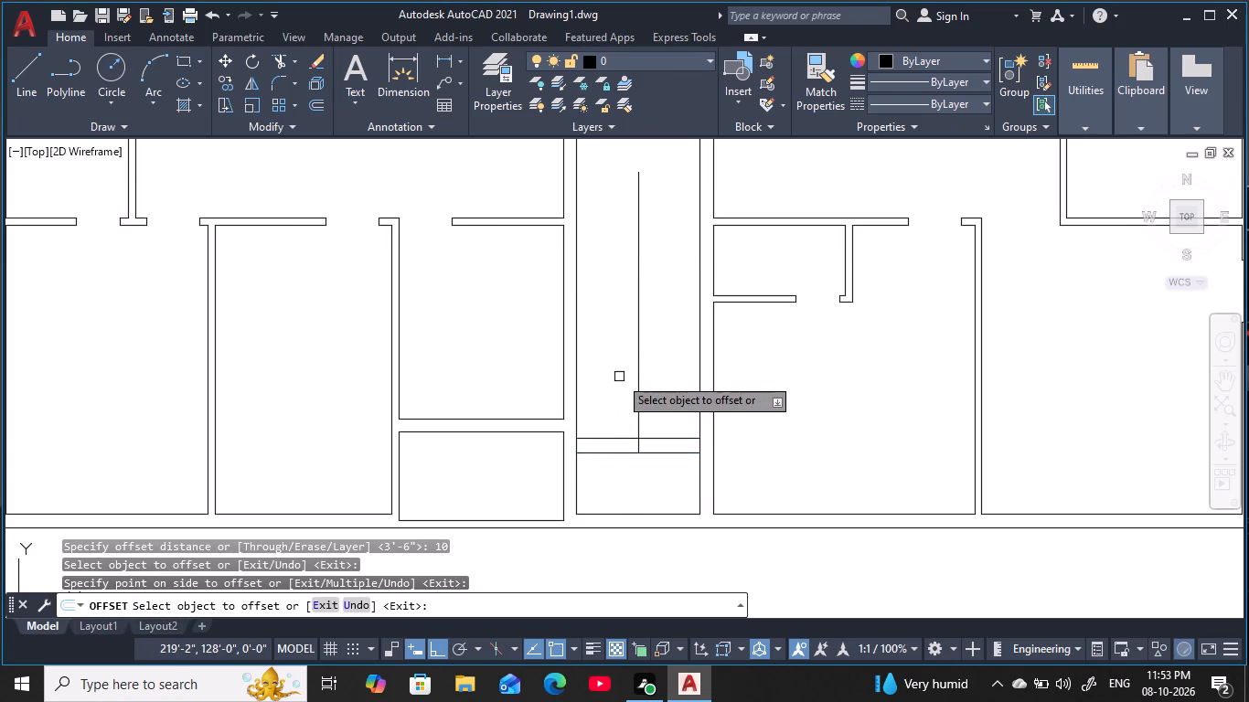
pyautogui.press('Escape')
pyautogui.press('Escape')
pyautogui.press('Escape')
pyautogui.press('Escape')
pyautogui.press('Escape')
pyautogui.press('Escape')
pyautogui.press('Escape')
pyautogui.press('Escape')
pyautogui.press('Escape')
pyautogui.press('Escape')
pyautogui.press('Escape')
pyautogui.press('Escape')
pyautogui.press('Escape')
pyautogui.press('Escape')
pyautogui.press('Escape')
pyautogui.press('Escape')
pyautogui.press('Escape')
pyautogui.press('Escape')
pyautogui.press('Escape')
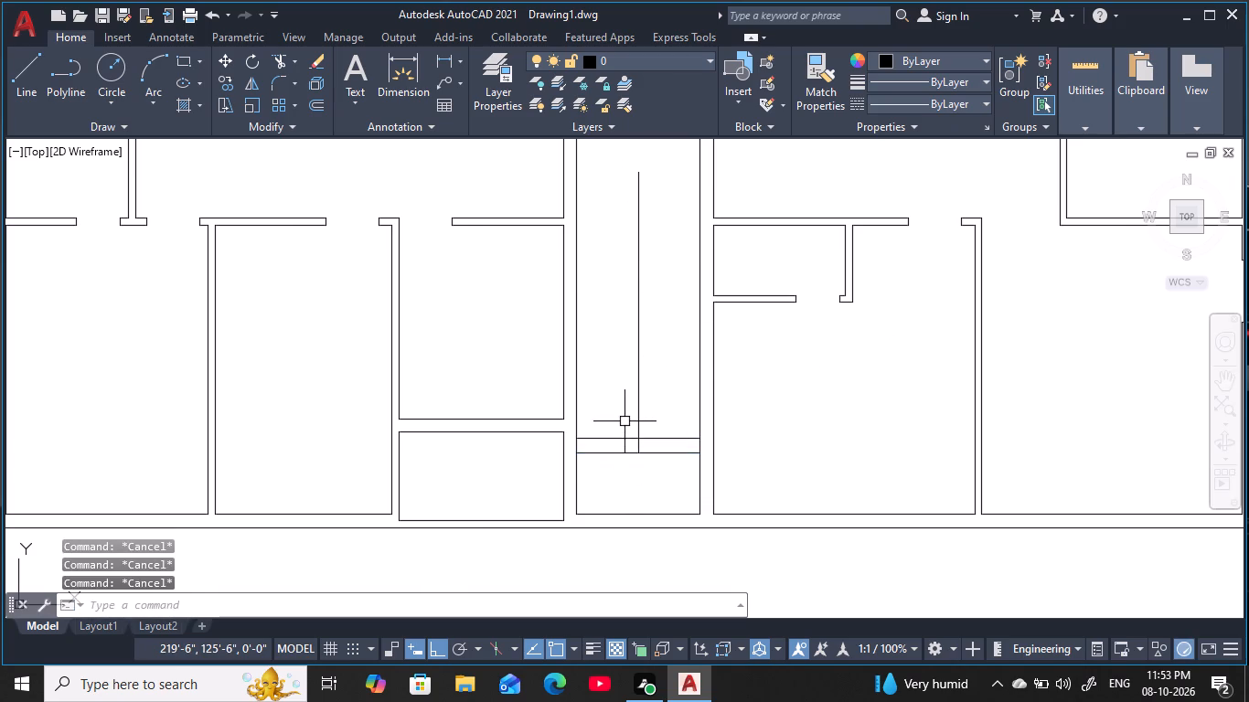
# Offset the new tread line upward ten more times at 10" spacing using the Multiple option.
pyautogui.press('space')
pyautogui.press('space')
pyautogui.click(618, 434)
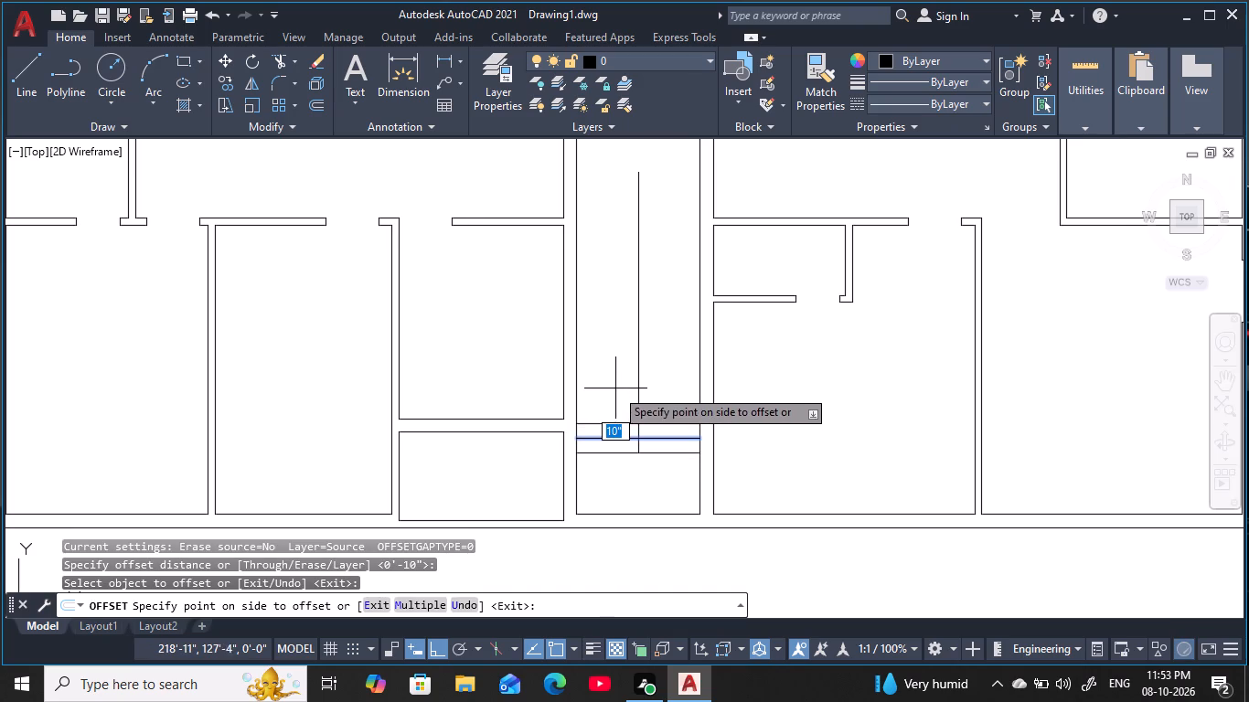
pyautogui.press('m')
pyautogui.press('space')
pyautogui.click(614, 384)
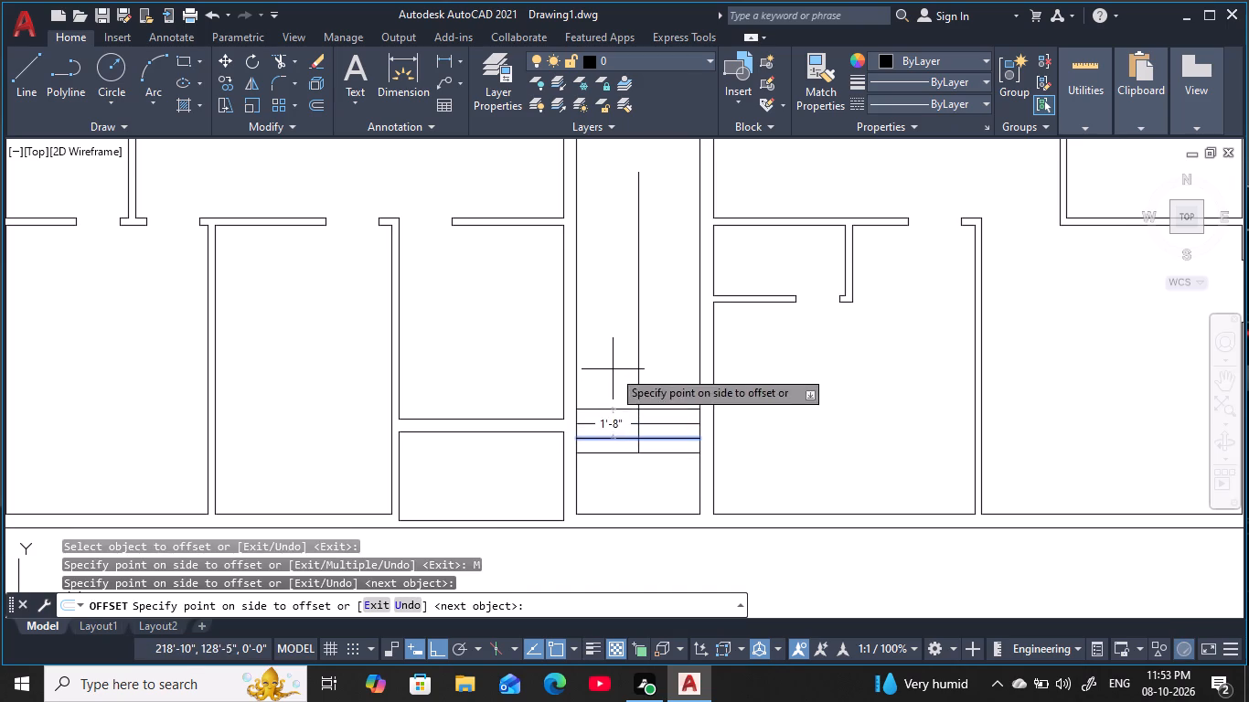
pyautogui.click(613, 367)
pyautogui.click(611, 356)
pyautogui.click(610, 340)
pyautogui.click(619, 318)
pyautogui.click(604, 282)
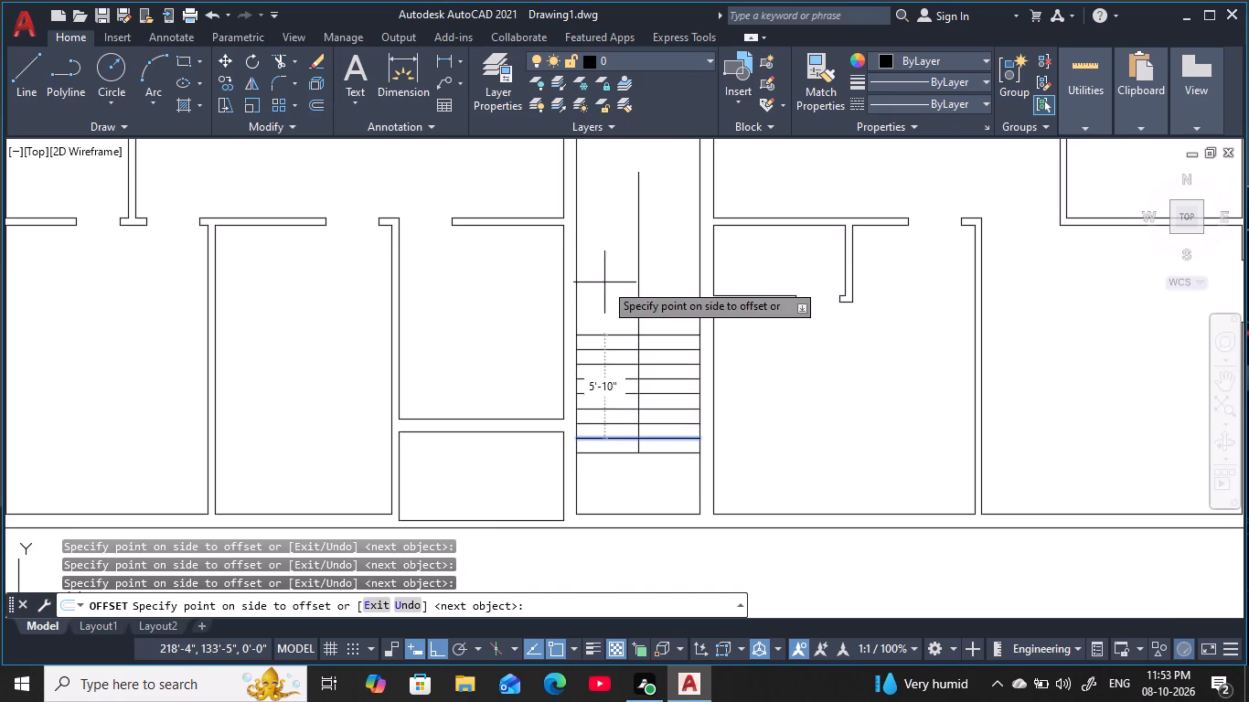
pyautogui.click(602, 267)
pyautogui.click(617, 259)
pyautogui.click(620, 245)
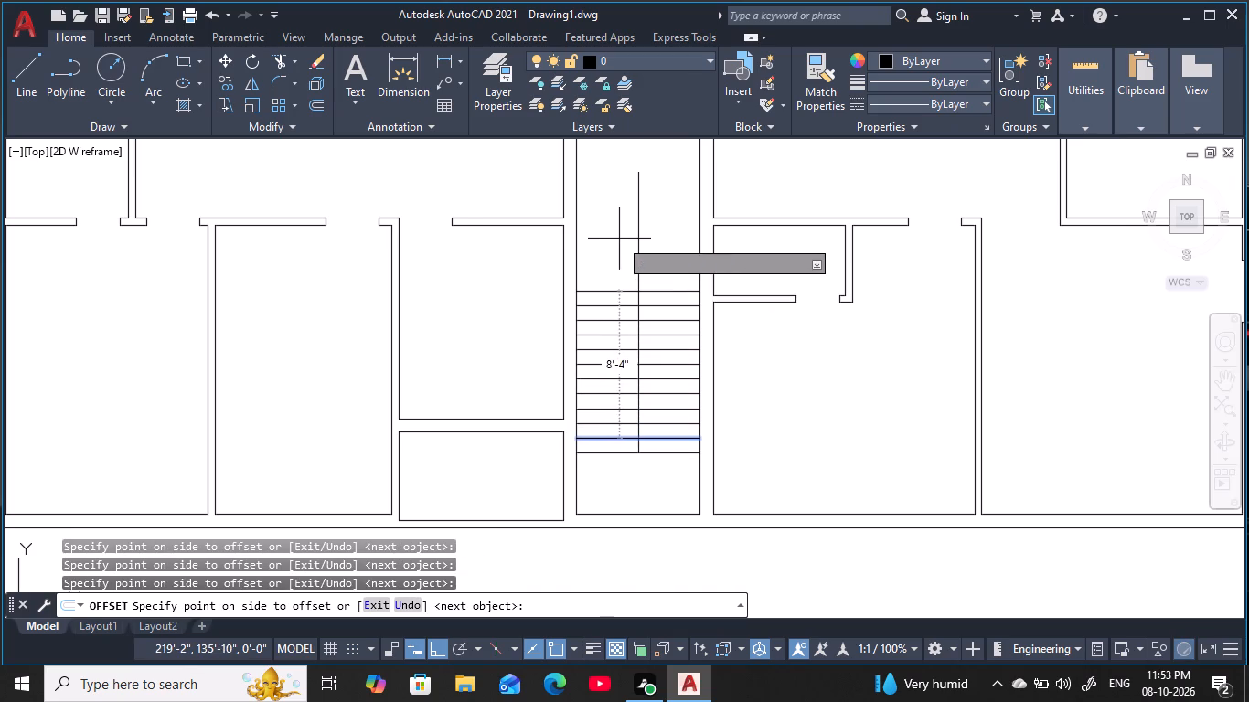
pyautogui.click(619, 237)
pyautogui.press('Escape')
pyautogui.press('Escape')
pyautogui.press('Escape')
pyautogui.press('Escape')
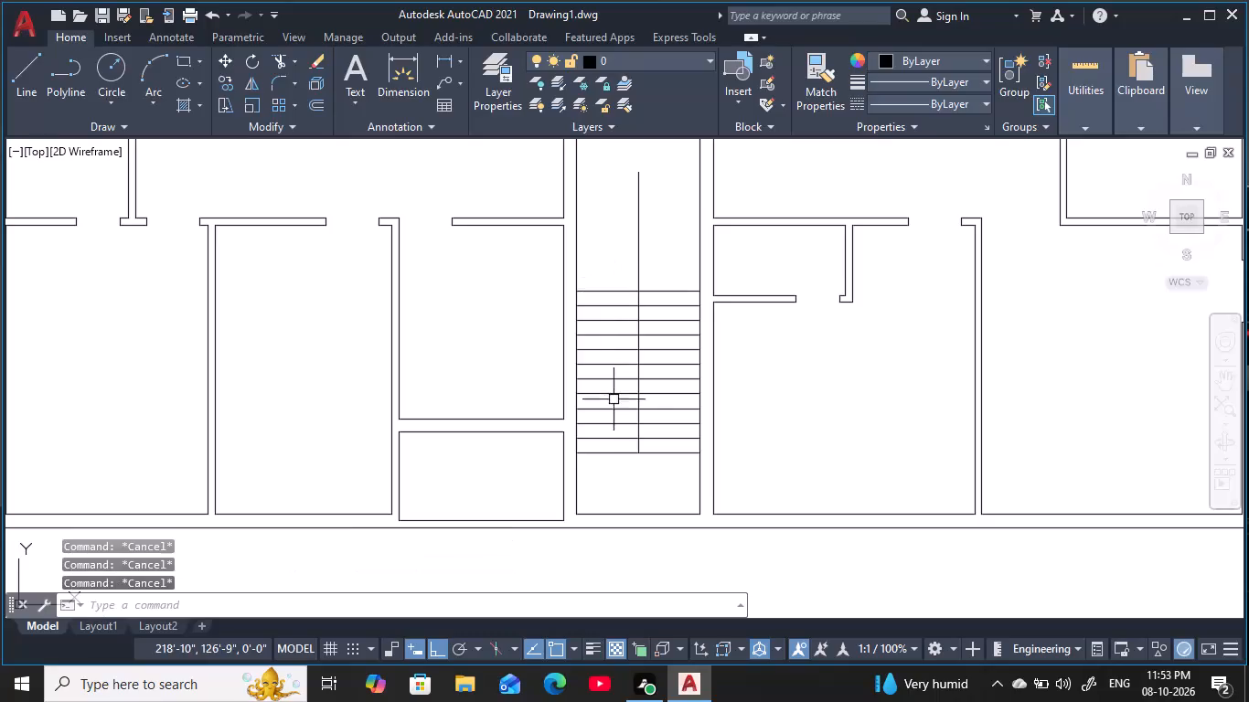
pyautogui.press('Escape')
# Erase the topmost tread line of the corridor staircase.
pyautogui.scroll(1, 613, 411)
pyautogui.moveTo(613, 411); pyautogui.dragTo(610, 433, button='middle')
pyautogui.scroll(1, 617, 484)
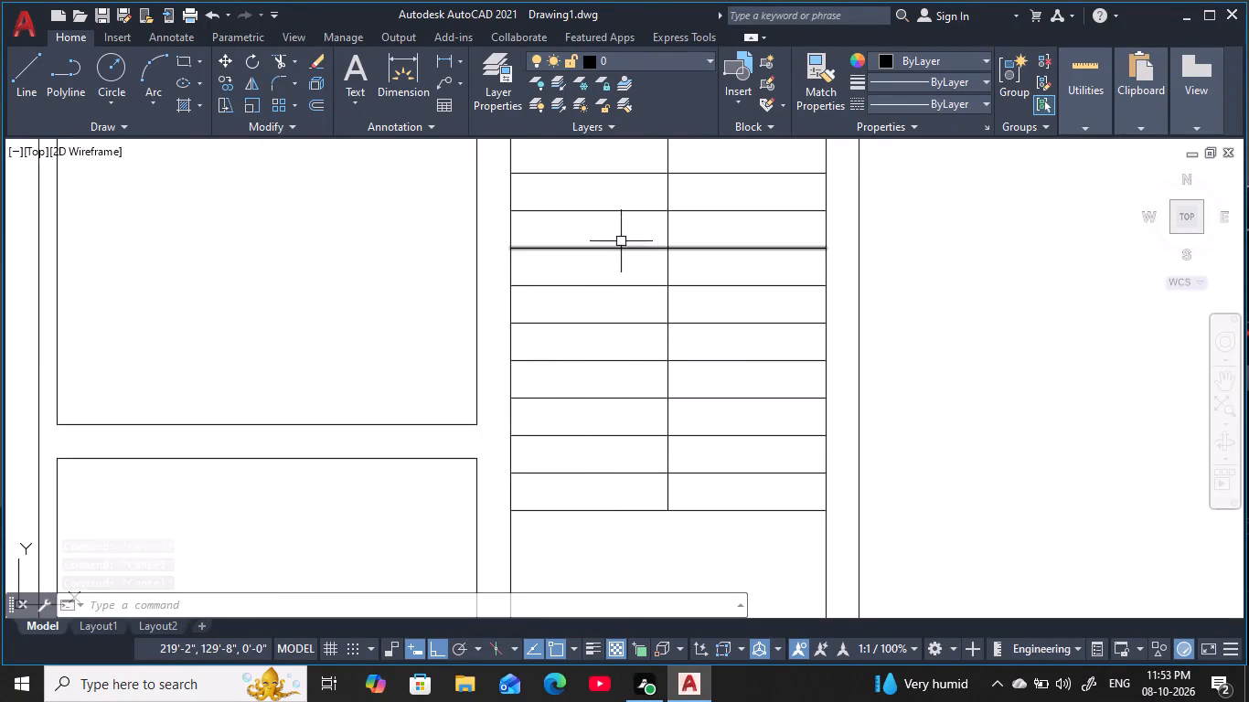
pyautogui.moveTo(628, 197); pyautogui.dragTo(620, 290, button='middle')
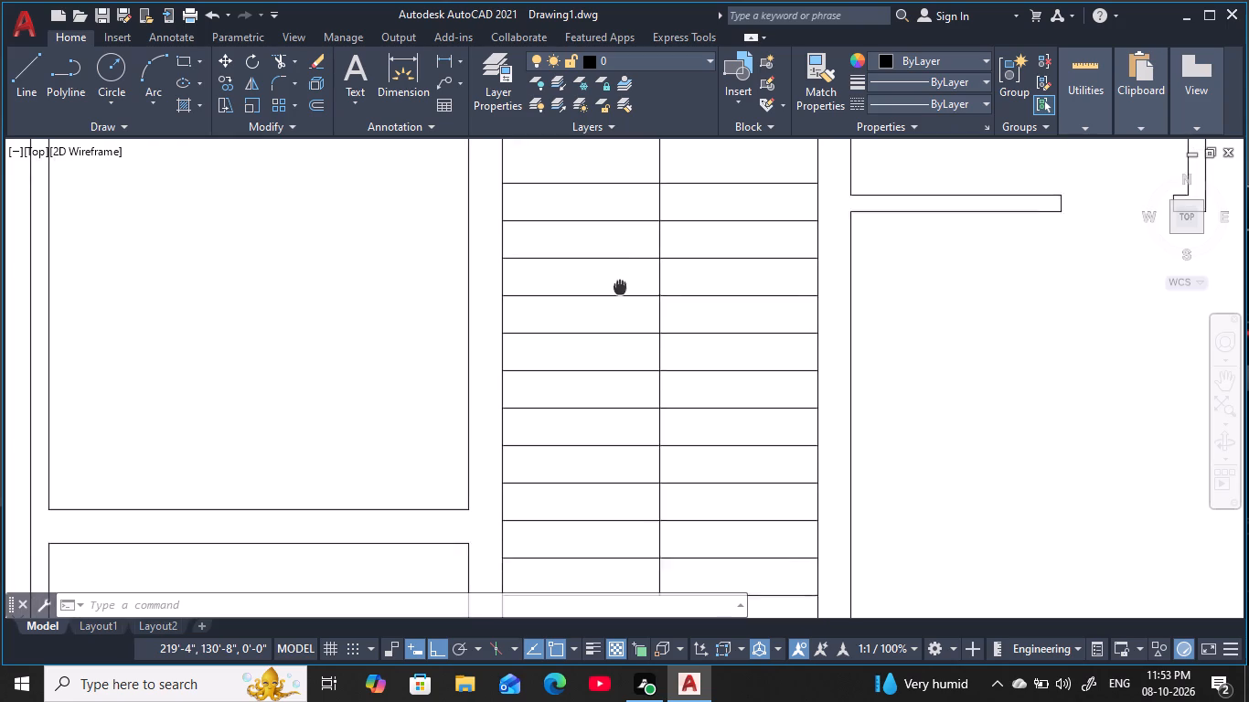
pyautogui.moveTo(620, 290); pyautogui.dragTo(622, 325, button='middle')
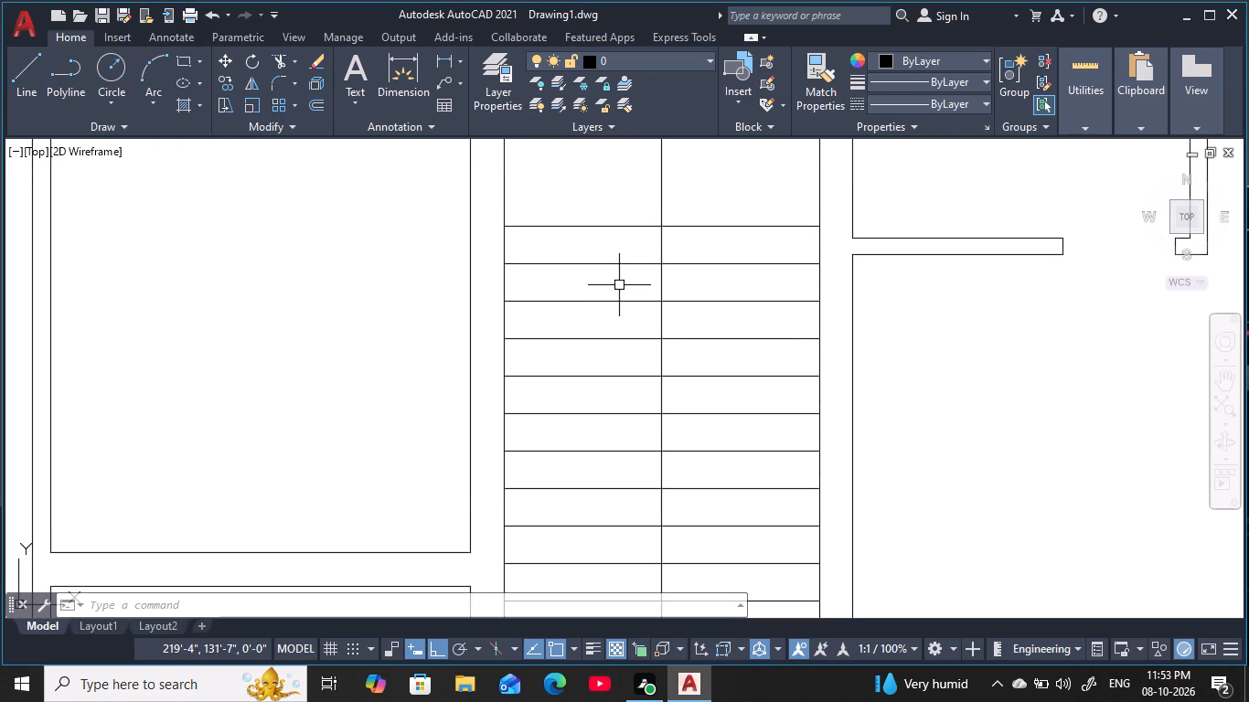
pyautogui.click(605, 229)
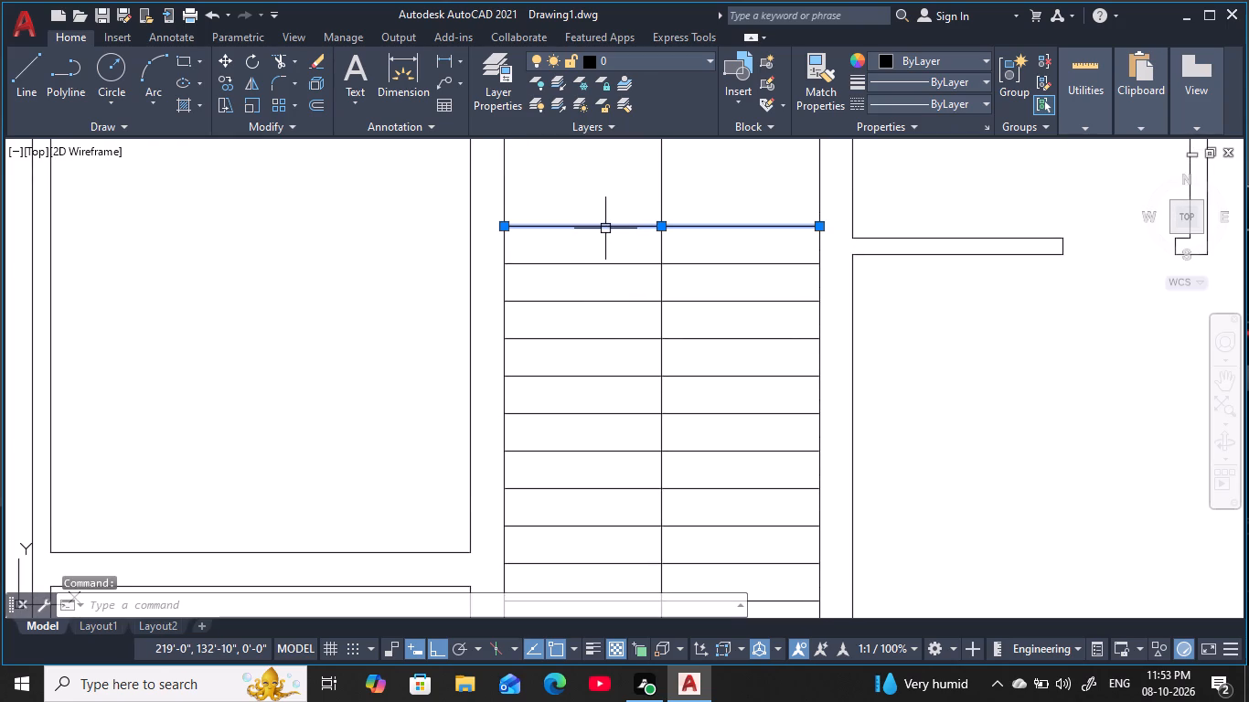
pyautogui.write('E')
pyautogui.press('space')
pyautogui.scroll(-2, 605, 229)
pyautogui.moveTo(606, 234); pyautogui.dragTo(609, 291, button='middle')
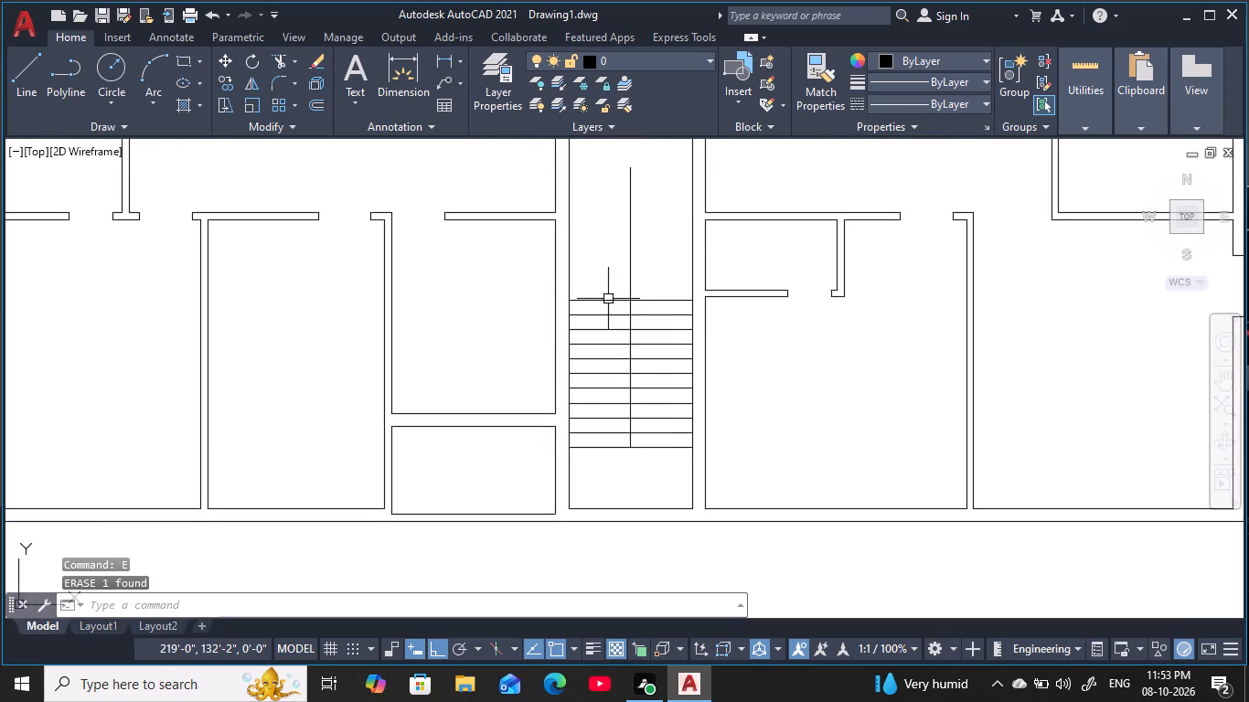
pyautogui.press('Escape')
pyautogui.press('Escape')
pyautogui.press('Escape')
pyautogui.press('Escape')
# Trim the staircase's vertical centre line above the top tread and end trimming.
pyautogui.write('TR')
pyautogui.press('space')
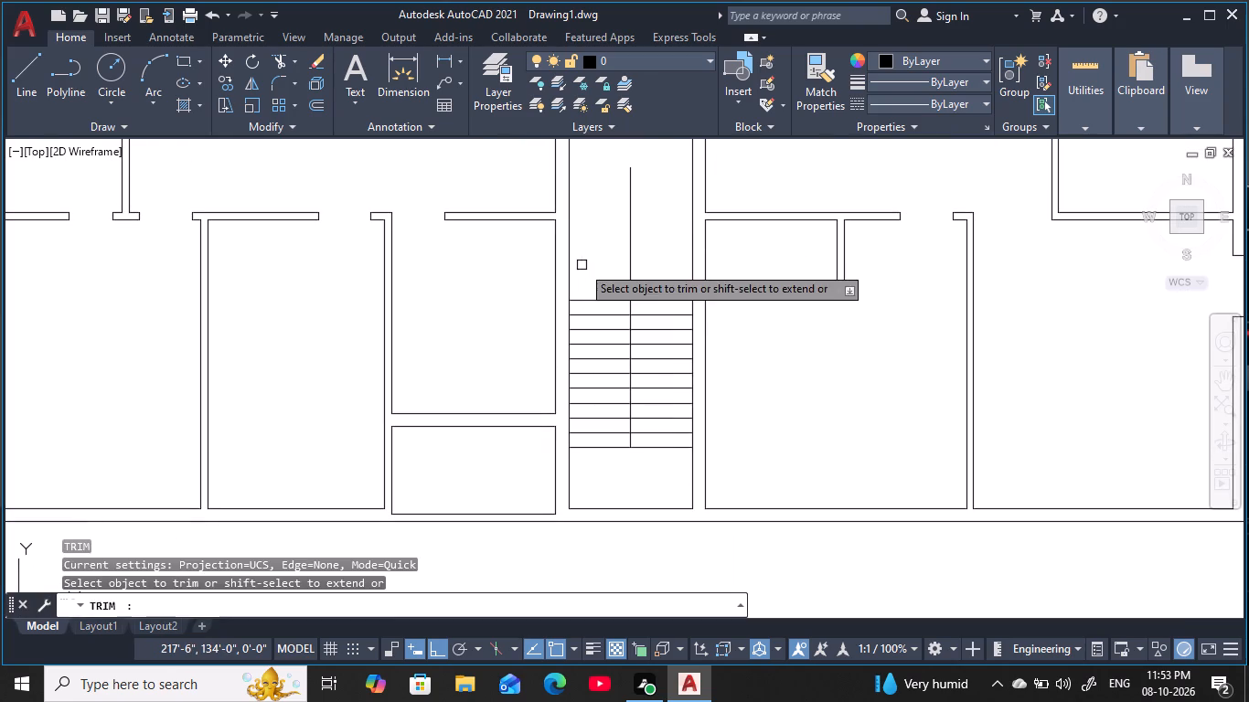
pyautogui.click(644, 268)
pyautogui.click(620, 278)
pyautogui.scroll(-1, 624, 275)
pyautogui.moveTo(624, 275); pyautogui.dragTo(622, 314, button='middle')
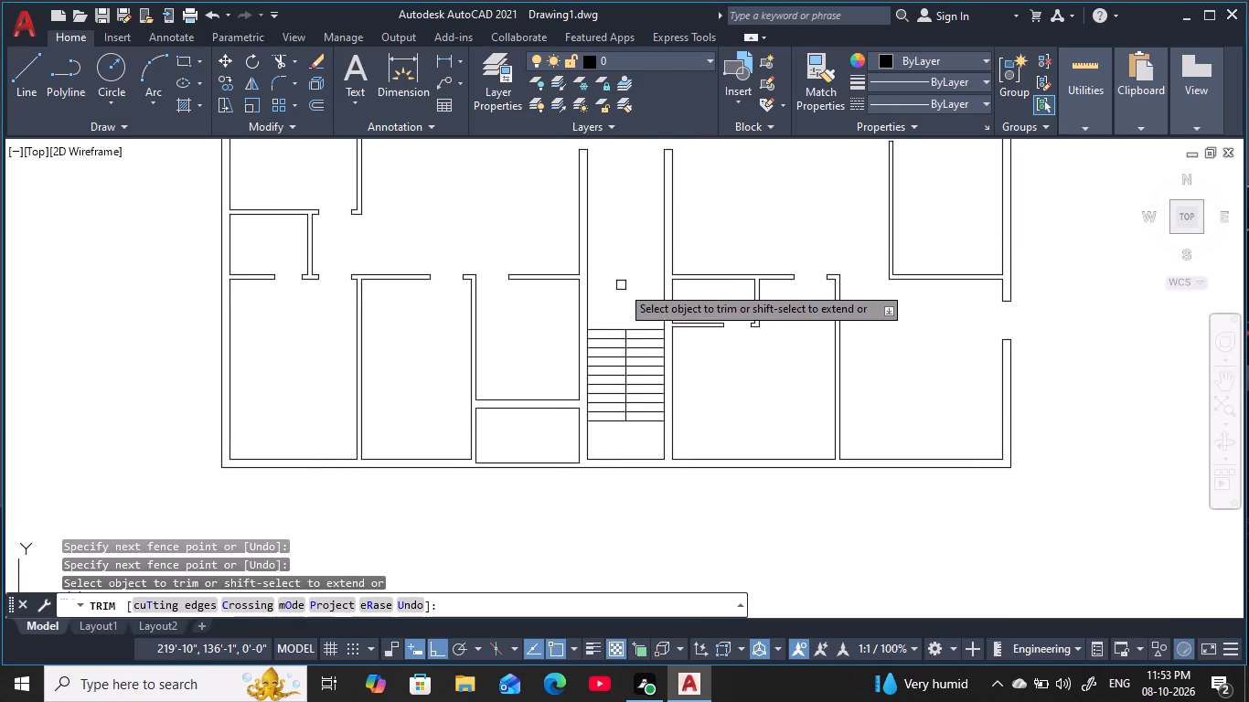
pyautogui.scroll(-1, 621, 285)
pyautogui.moveTo(621, 285); pyautogui.dragTo(611, 311, button='middle')
pyautogui.scroll(-1, 621, 285)
pyautogui.scroll(1, 621, 312)
pyautogui.moveTo(621, 311); pyautogui.dragTo(621, 336, button='middle')
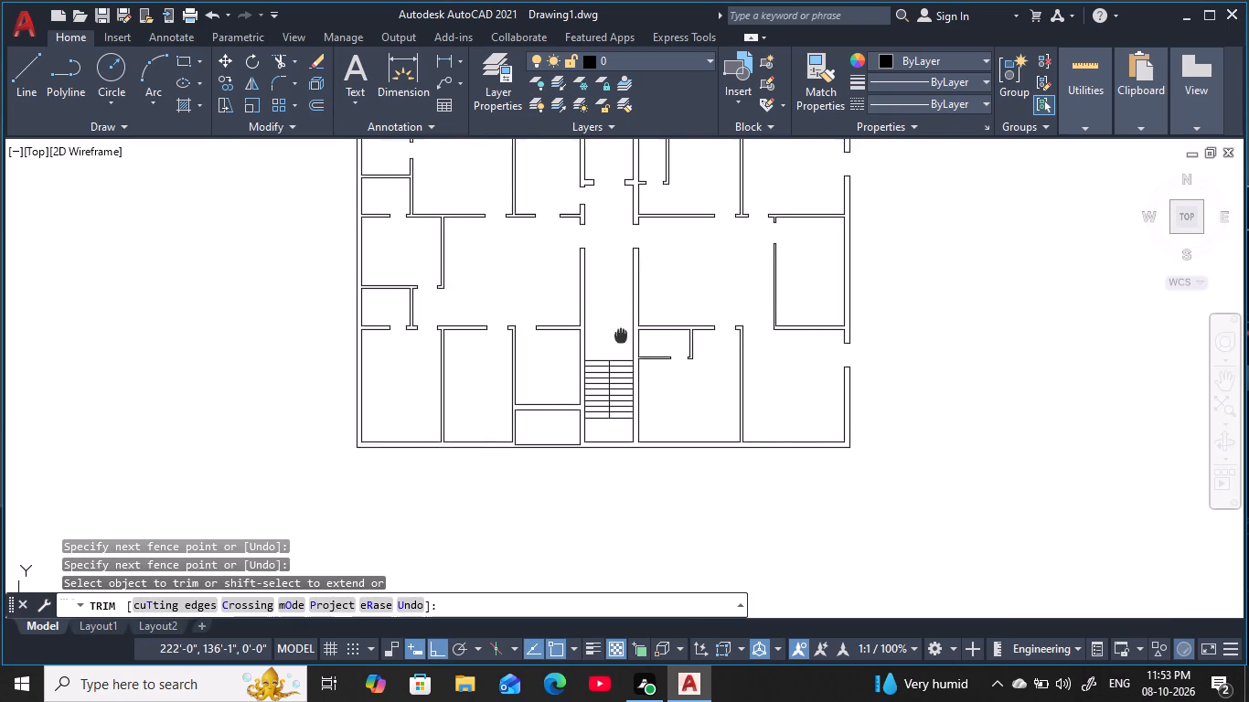
pyautogui.moveTo(621, 336); pyautogui.dragTo(640, 408, button='middle')
pyautogui.press('Escape')
pyautogui.press('Escape')
pyautogui.press('Escape')
pyautogui.press('Escape')
pyautogui.press('Escape')
pyautogui.press('Escape')
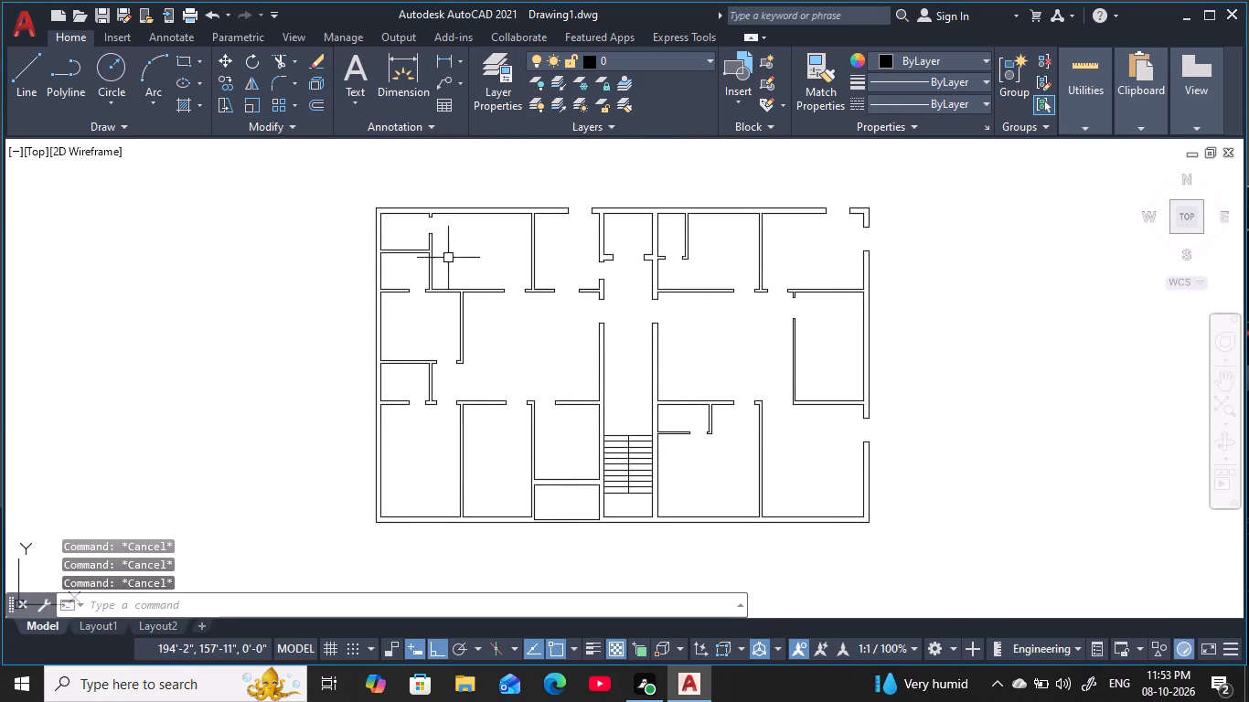
pyautogui.press('Escape')
pyautogui.press('Escape')
# Examine the rooms, wall openings and corridor staircase across the whole floor plan.
pyautogui.scroll(1, 447, 264)
pyautogui.press('Escape')
pyautogui.scroll(1, 513, 338)
pyautogui.moveTo(538, 356); pyautogui.dragTo(486, 419, button='middle')
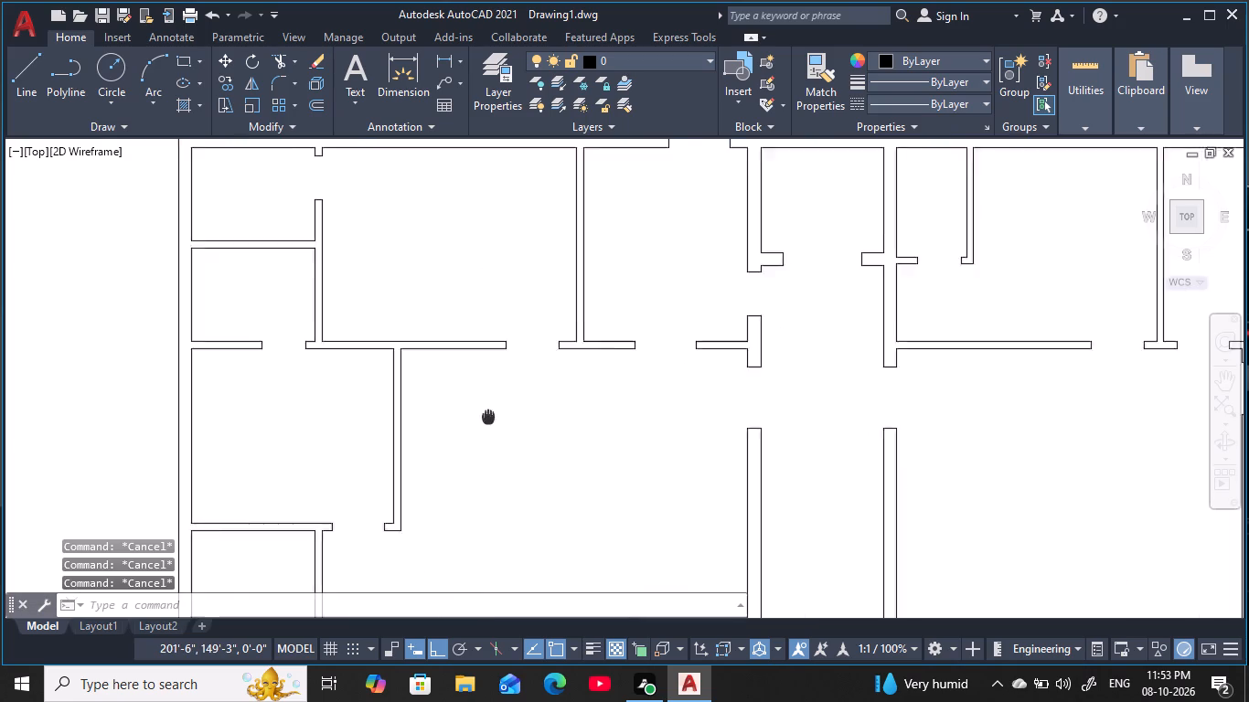
pyautogui.moveTo(486, 419); pyautogui.dragTo(480, 426, button='middle')
pyautogui.scroll(-1, 489, 441)
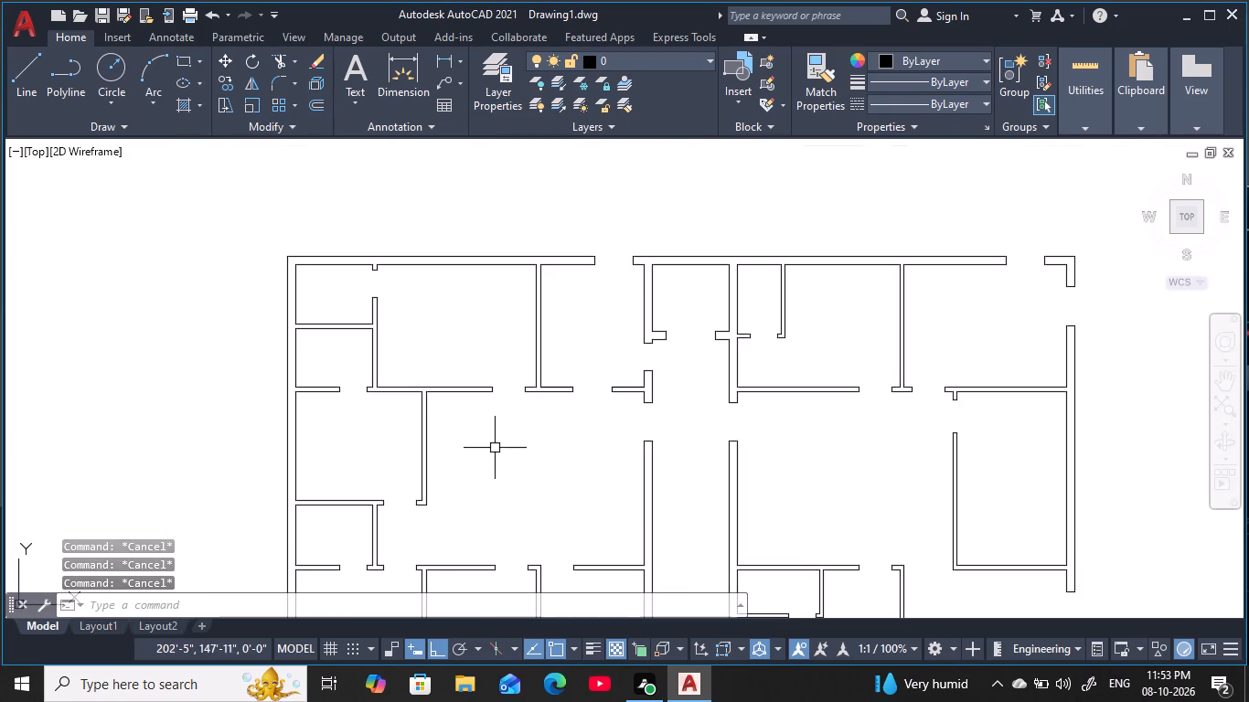
pyautogui.moveTo(496, 448); pyautogui.dragTo(502, 333, button='middle')
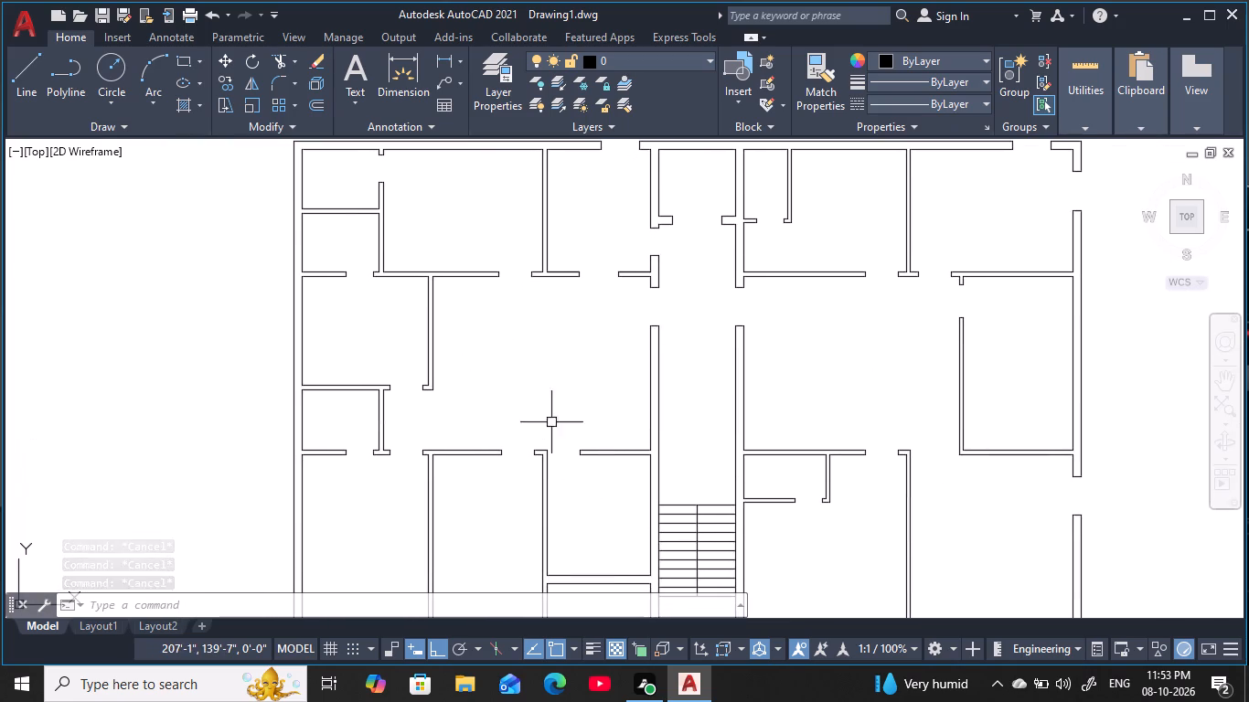
pyautogui.moveTo(551, 422); pyautogui.dragTo(555, 330, button='middle')
pyautogui.press('Escape')
pyautogui.press('Escape')
pyautogui.press('Escape')
pyautogui.press('Escape')
pyautogui.press('Escape')
pyautogui.press('Escape')
pyautogui.press('Escape')
pyautogui.press('Escape')
pyautogui.press('Escape')
pyautogui.press('Escape')
pyautogui.press('Escape')
pyautogui.press('Escape')
pyautogui.press('Escape')
pyautogui.press('Escape')
pyautogui.press('Escape')
pyautogui.press('Escape')
pyautogui.press('Escape')
pyautogui.press('Escape')
pyautogui.press('Escape')
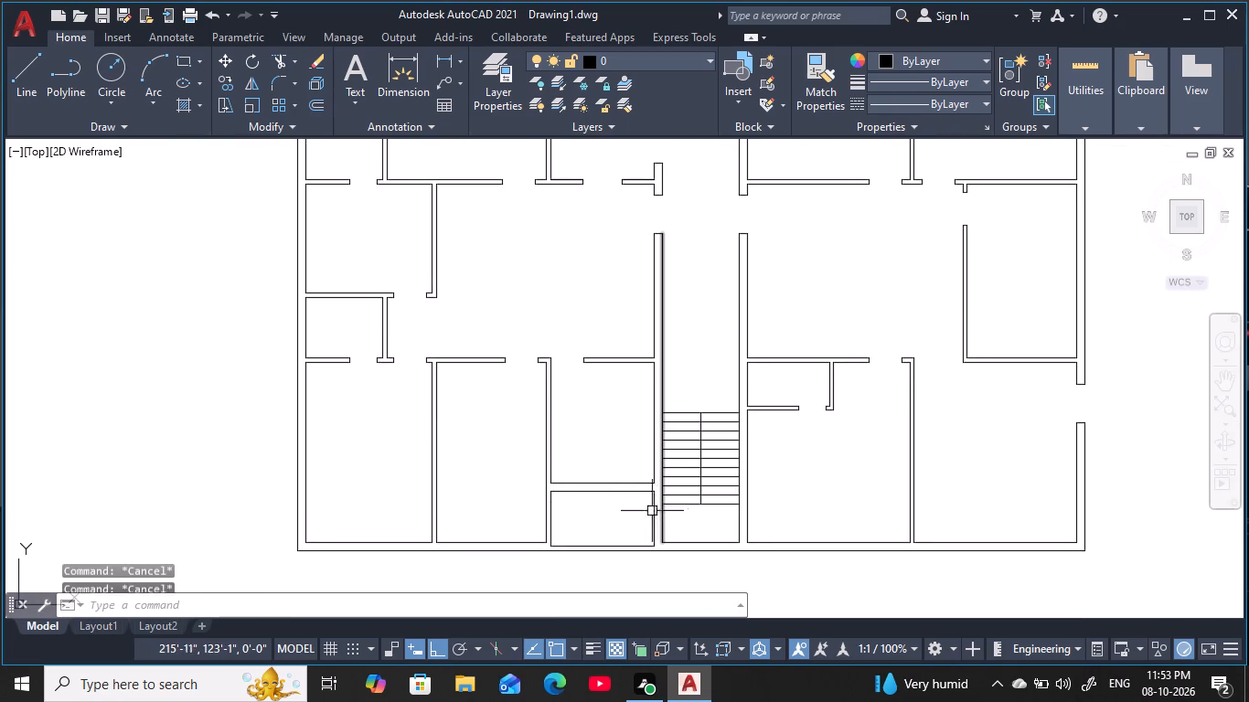
pyautogui.moveTo(584, 446); pyautogui.dragTo(624, 476, button='middle')
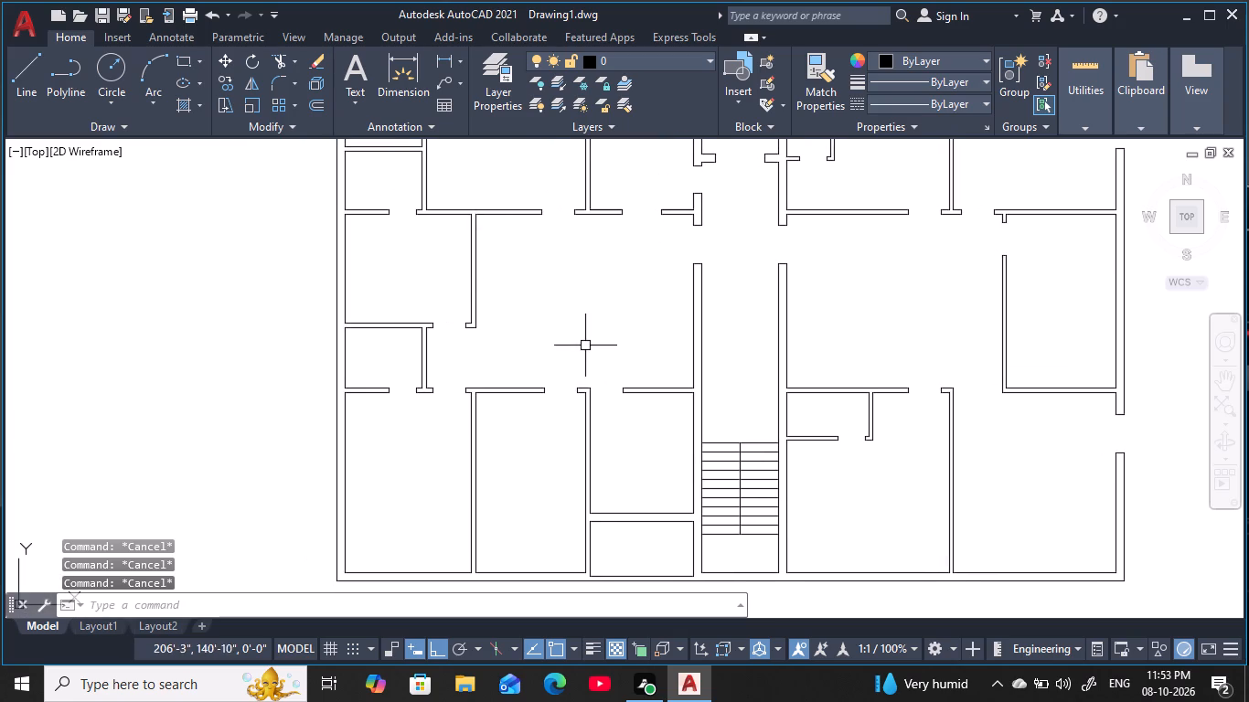
pyautogui.moveTo(595, 367); pyautogui.dragTo(596, 459, button='middle')
pyautogui.moveTo(608, 408); pyautogui.dragTo(543, 407, button='middle')
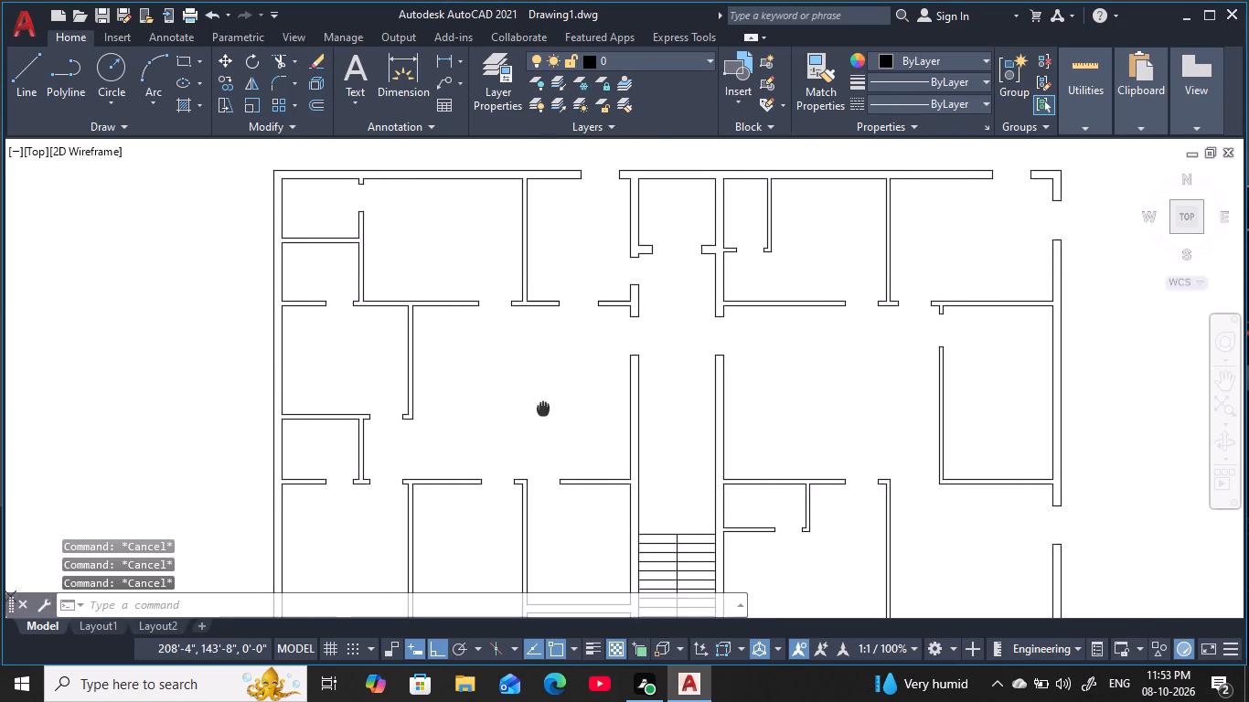
pyautogui.moveTo(543, 407); pyautogui.dragTo(539, 410, button='middle')
pyautogui.press('Escape')
pyautogui.press('Escape')
pyautogui.press('Escape')
pyautogui.press('Escape')
pyautogui.press('Escape')
pyautogui.press('Escape')
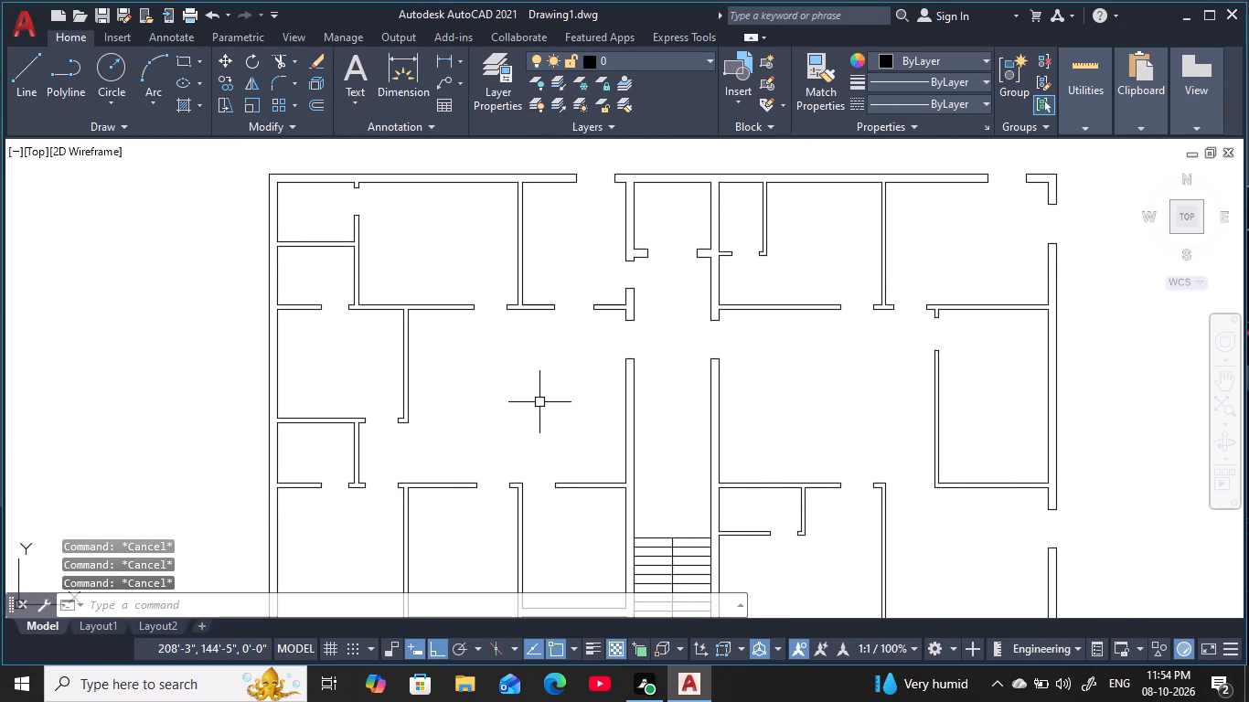
pyautogui.moveTo(524, 385); pyautogui.dragTo(509, 384, button='middle')
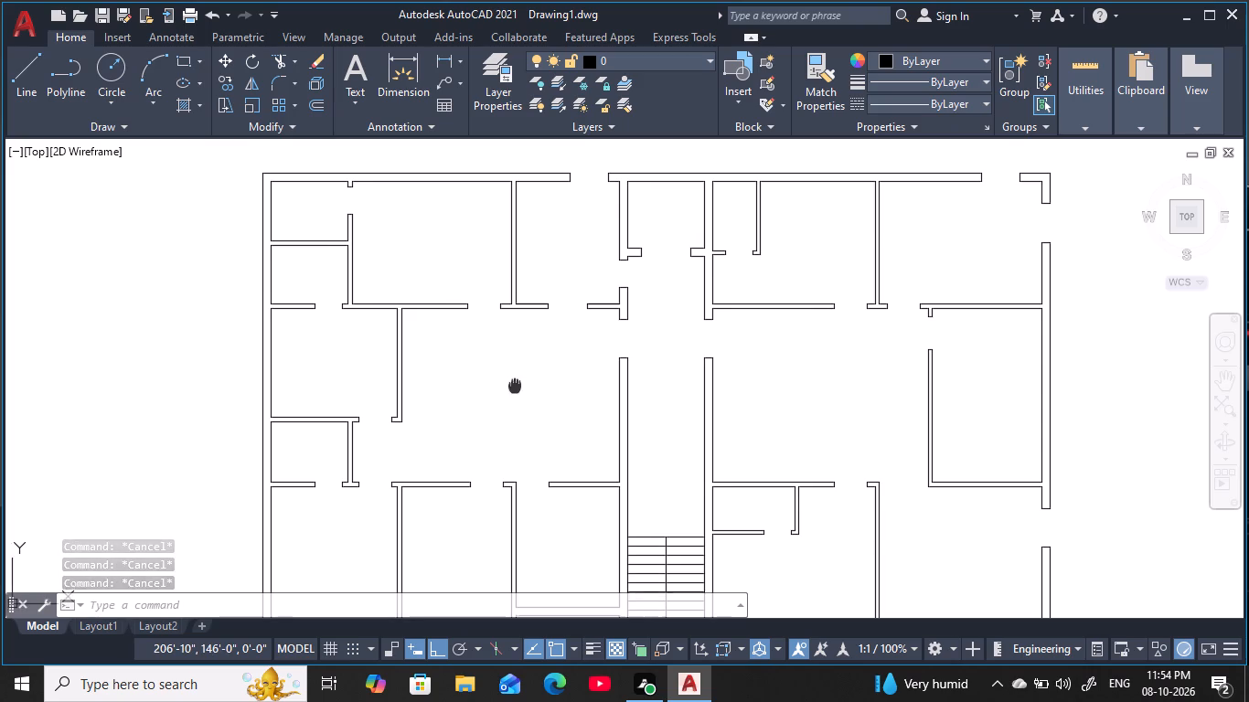
pyautogui.moveTo(509, 384); pyautogui.dragTo(451, 413, button='middle')
pyautogui.press('Escape')
pyautogui.press('Escape')
pyautogui.press('Escape')
pyautogui.moveTo(451, 409); pyautogui.dragTo(324, 371, button='middle')
pyautogui.press('Escape')
pyautogui.press('Escape')
pyautogui.press('Escape')
pyautogui.press('Escape')
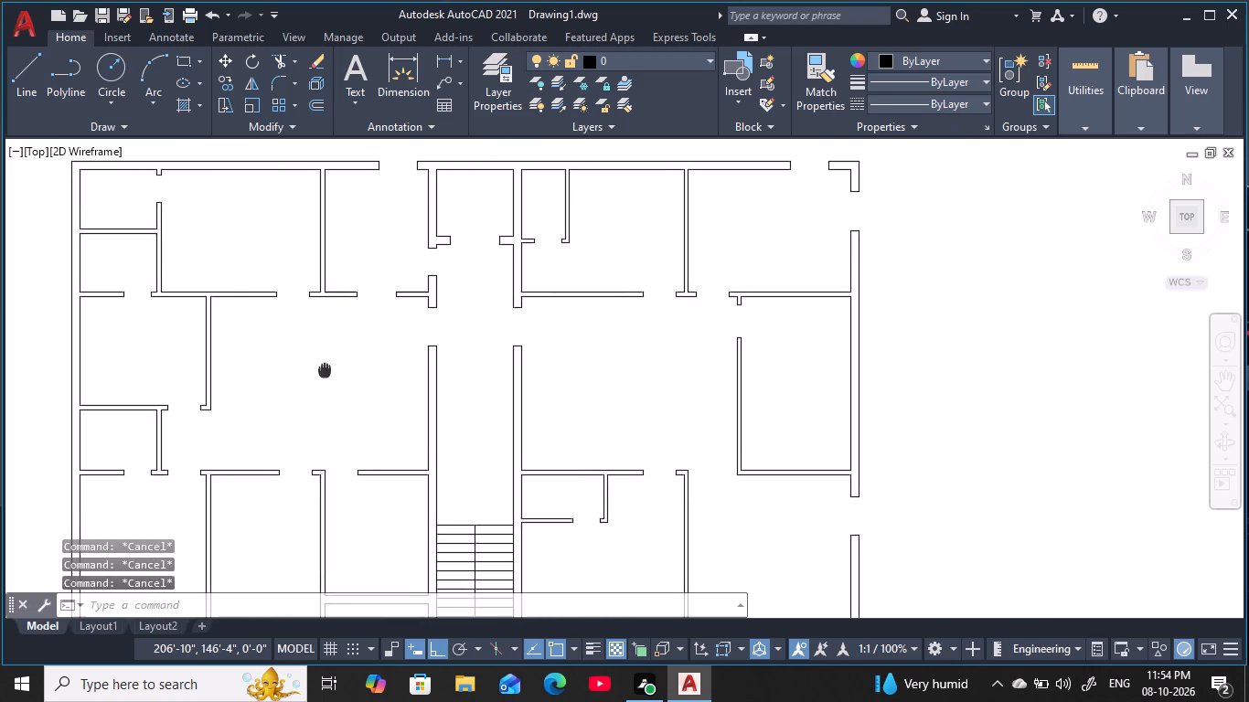
pyautogui.moveTo(324, 371); pyautogui.dragTo(223, 417, button='middle')
pyautogui.press('Escape')
pyautogui.press('Escape')
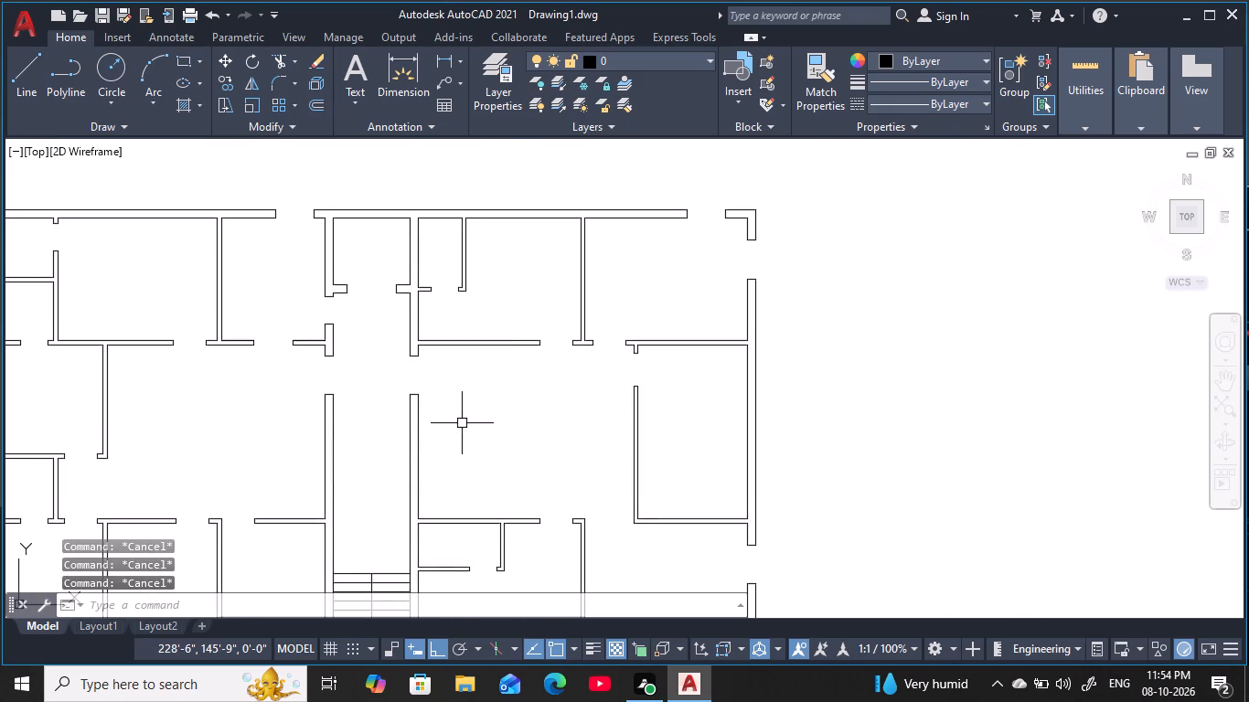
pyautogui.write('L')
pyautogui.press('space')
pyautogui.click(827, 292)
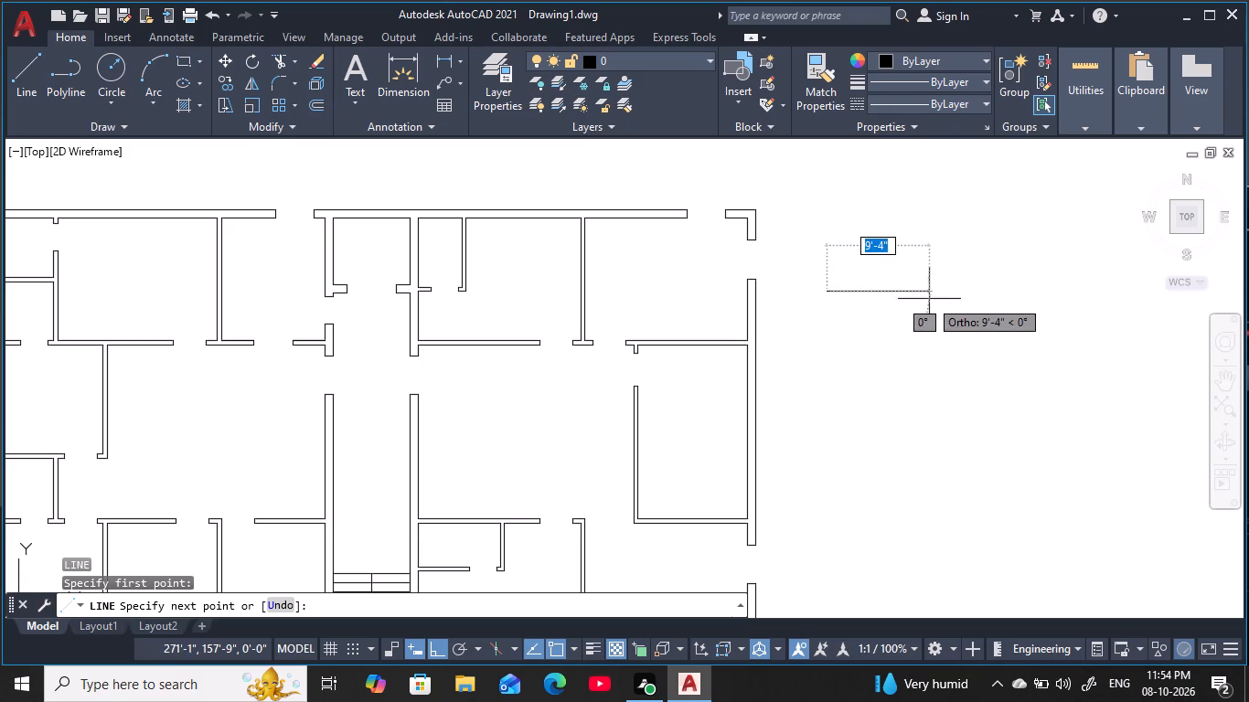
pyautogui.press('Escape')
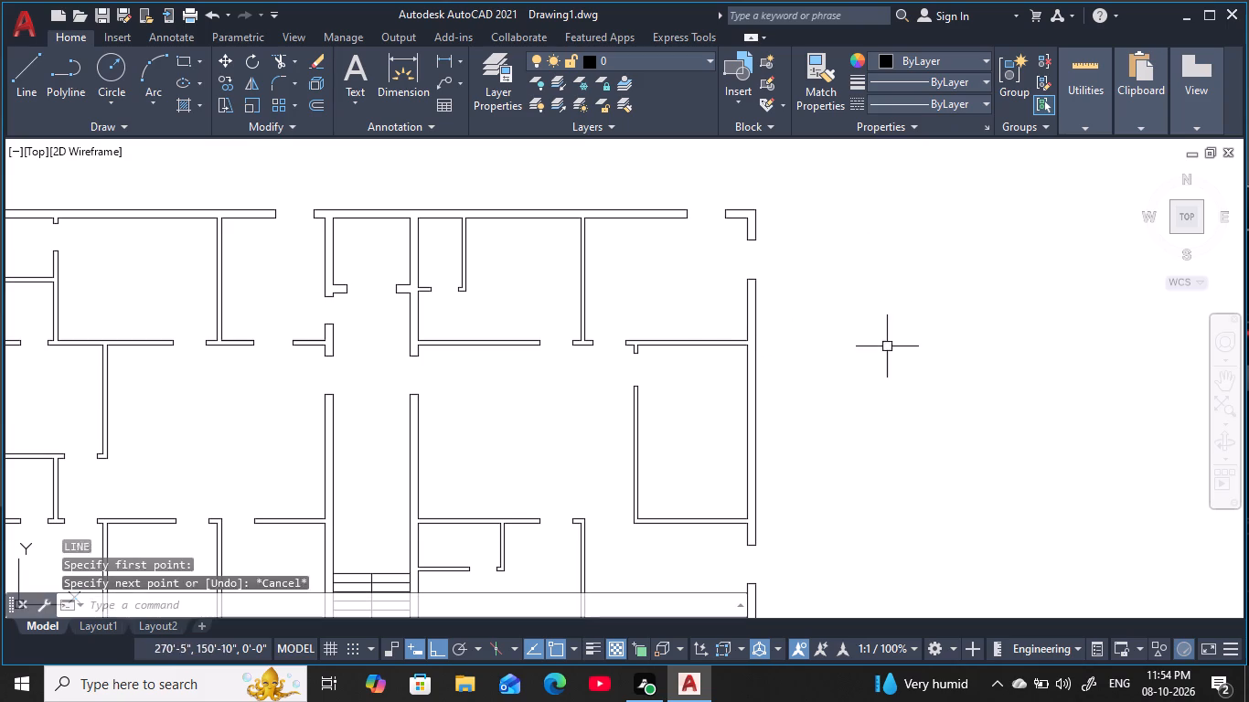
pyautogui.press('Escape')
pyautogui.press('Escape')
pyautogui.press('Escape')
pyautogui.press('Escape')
# Set the current object colour to the blue 69,84,165.
pyautogui.click(962, 67)
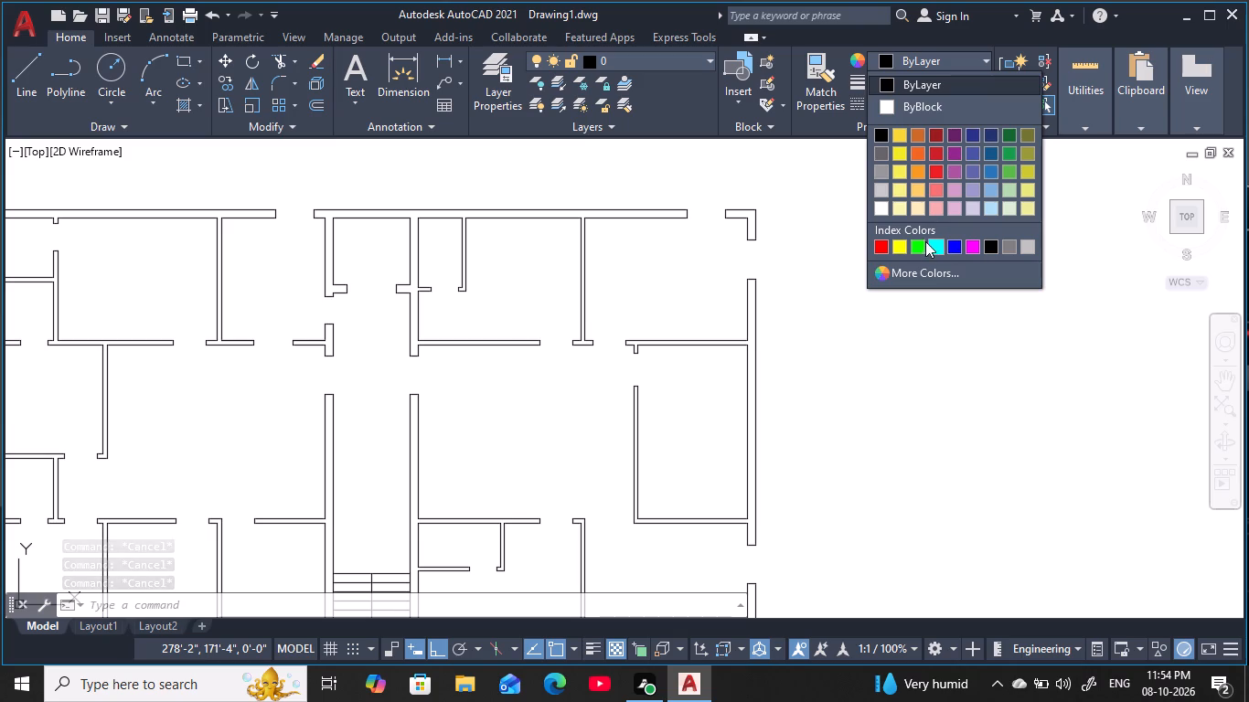
pyautogui.click(976, 152)
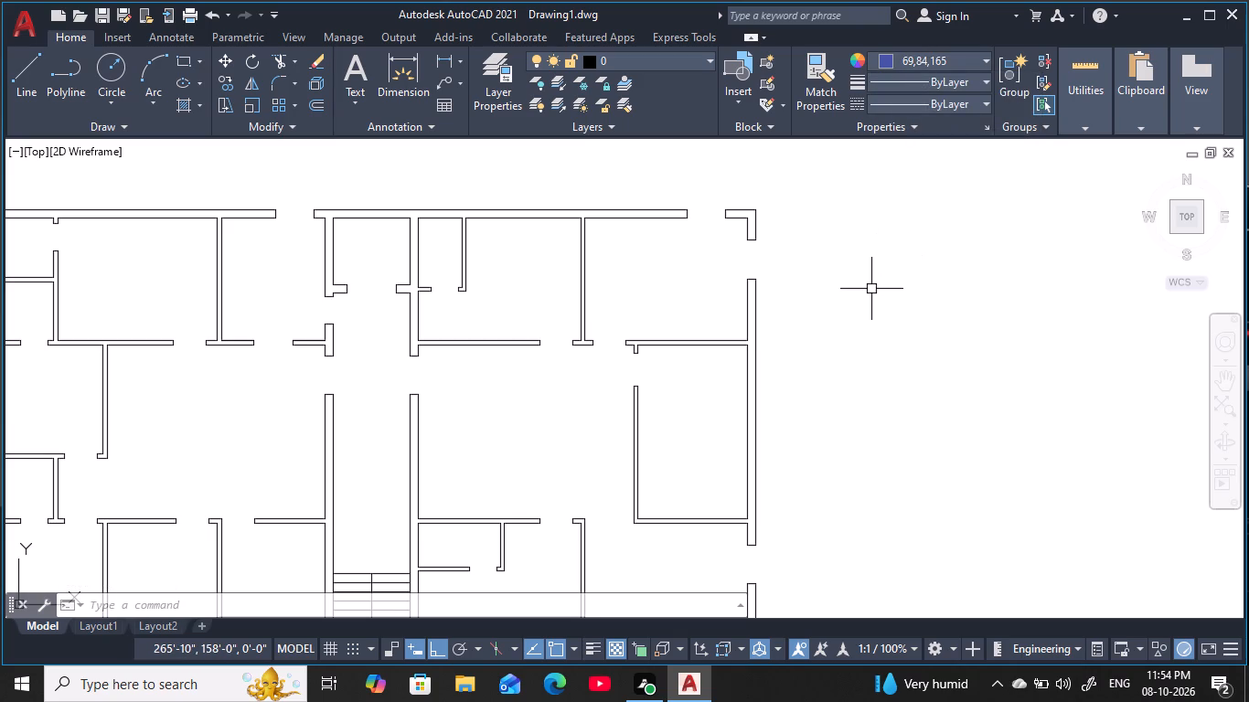
# Draw a closed 18-by-9-inch rectangle from lines in the empty space east of the floor plan's upper exterior wall.
pyautogui.press('l')
pyautogui.press('space')
pyautogui.click(858, 270)
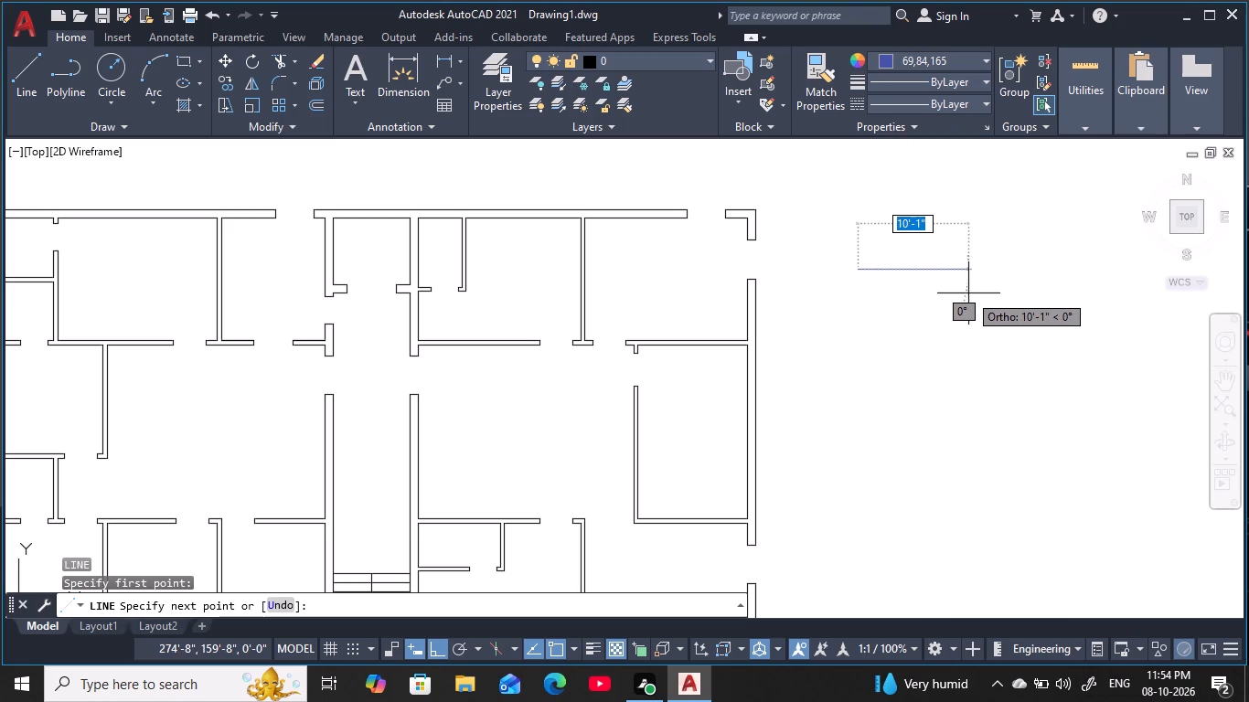
pyautogui.write('18')
pyautogui.press('space')
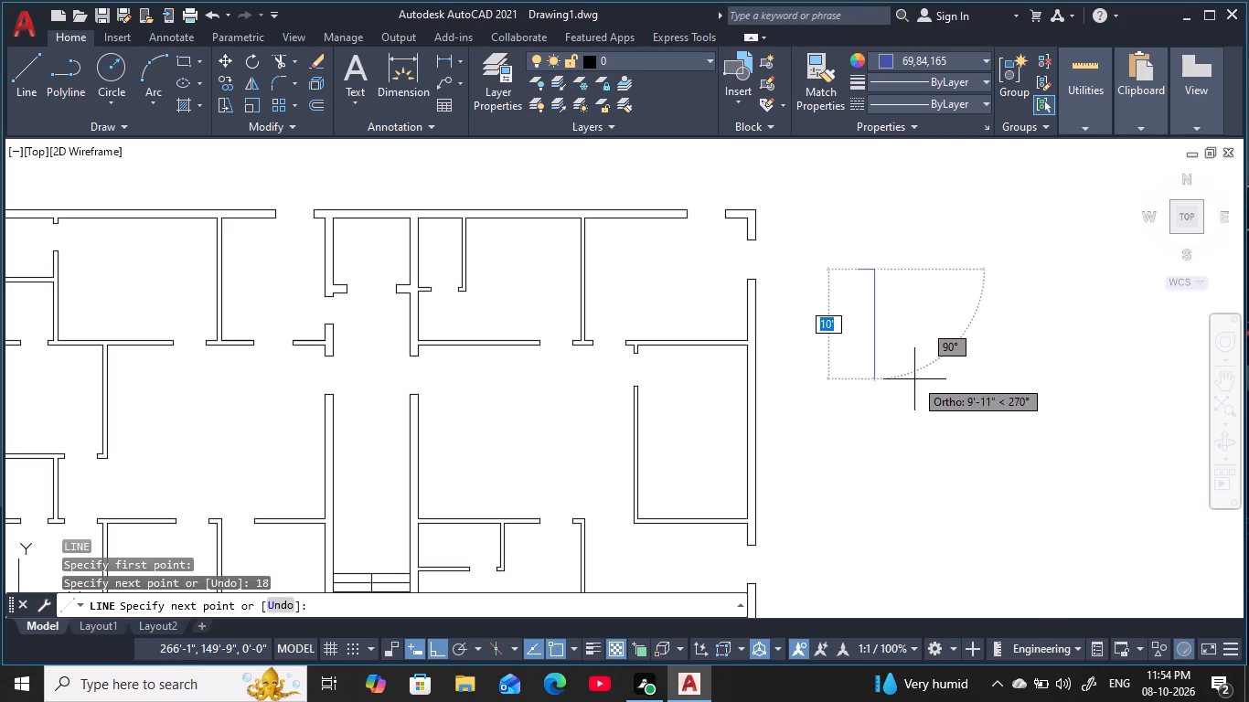
pyautogui.write('9')
pyautogui.press('space')
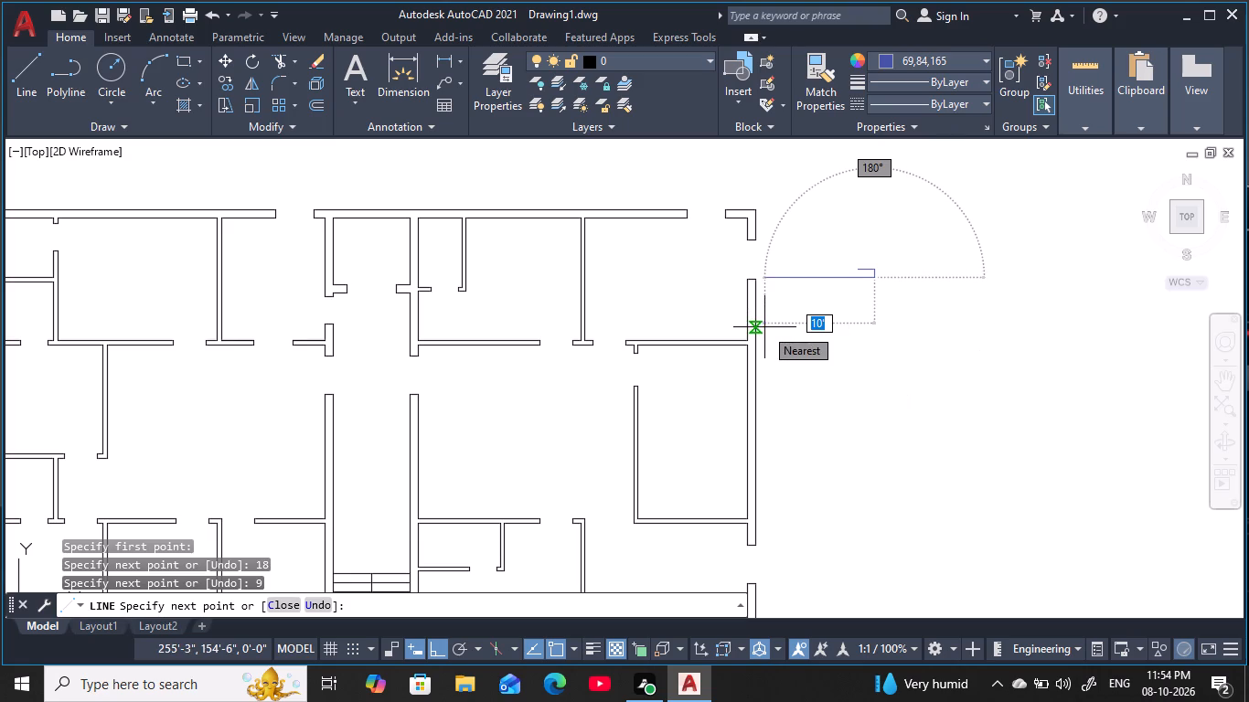
pyautogui.press('1')
pyautogui.press('8')
pyautogui.press('space')
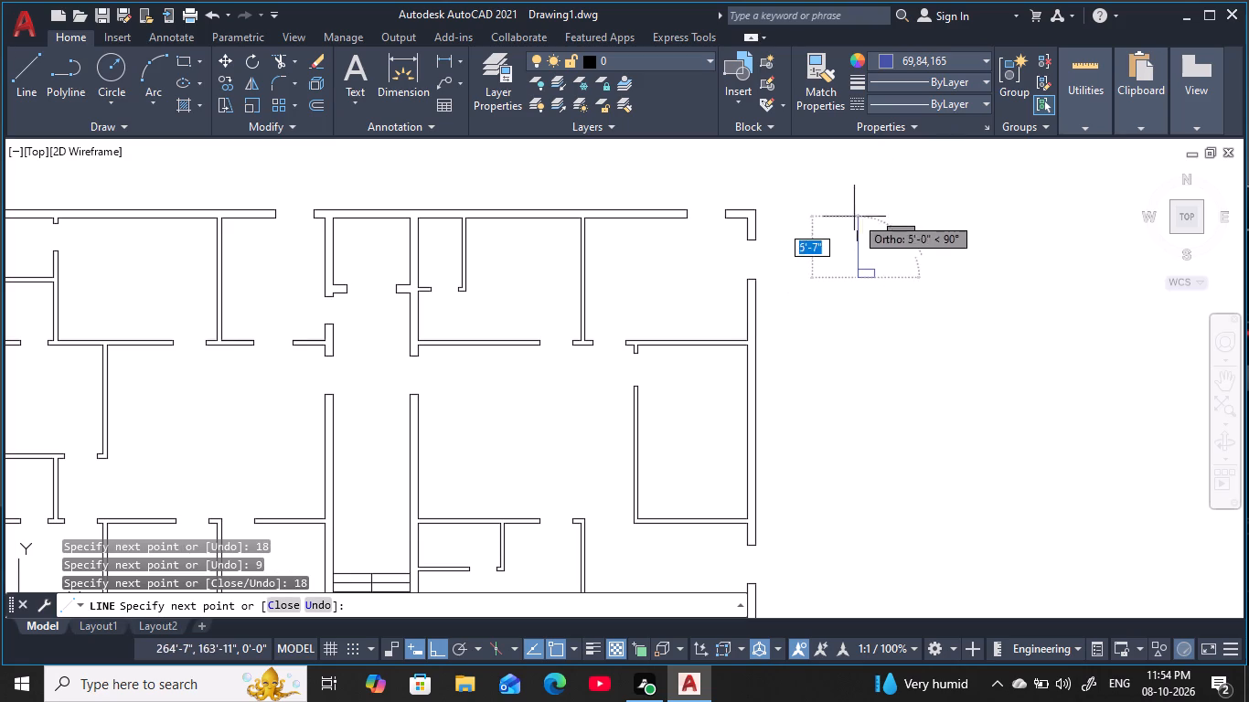
pyautogui.press('9')
pyautogui.press('space')
pyautogui.press('Escape')
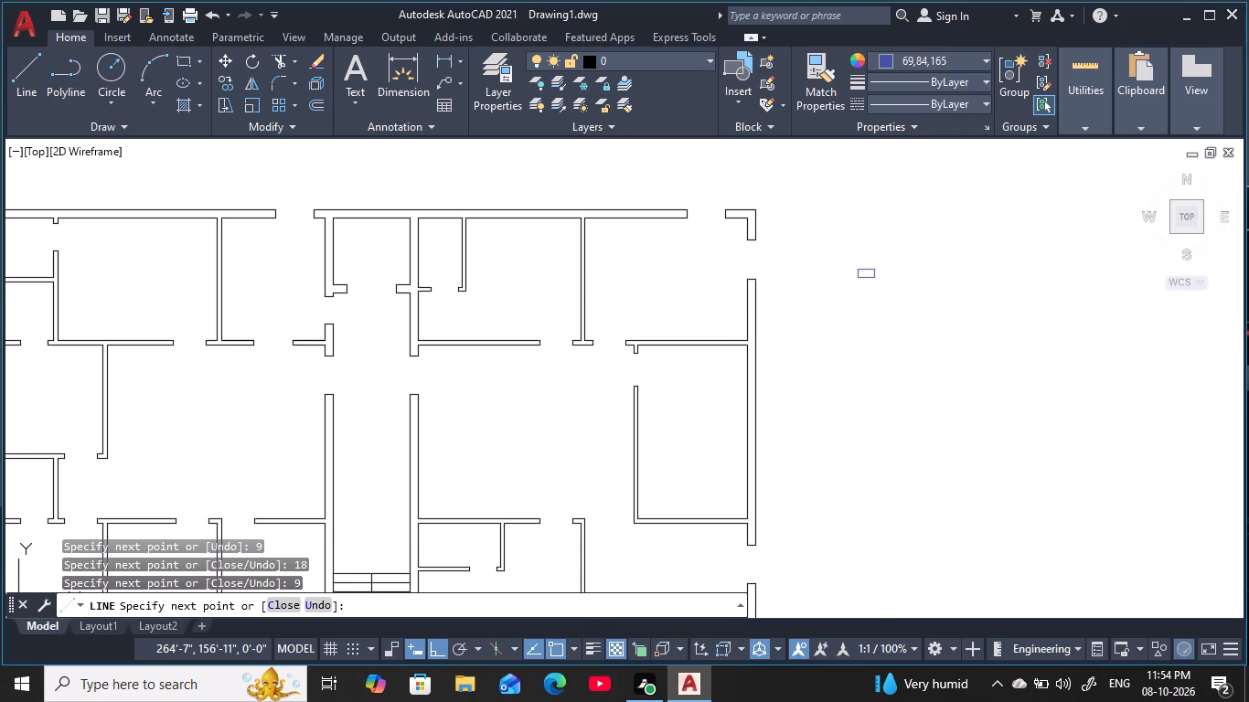
pyautogui.press('Escape')
pyautogui.press('Escape')
pyautogui.press('Escape')
# Hatch the inside of the 18-by-9-inch rectangle with the ANSI32 pattern.
pyautogui.scroll(2, 867, 275)
pyautogui.moveTo(866, 275); pyautogui.dragTo(877, 311, button='middle')
pyautogui.scroll(1, 877, 311)
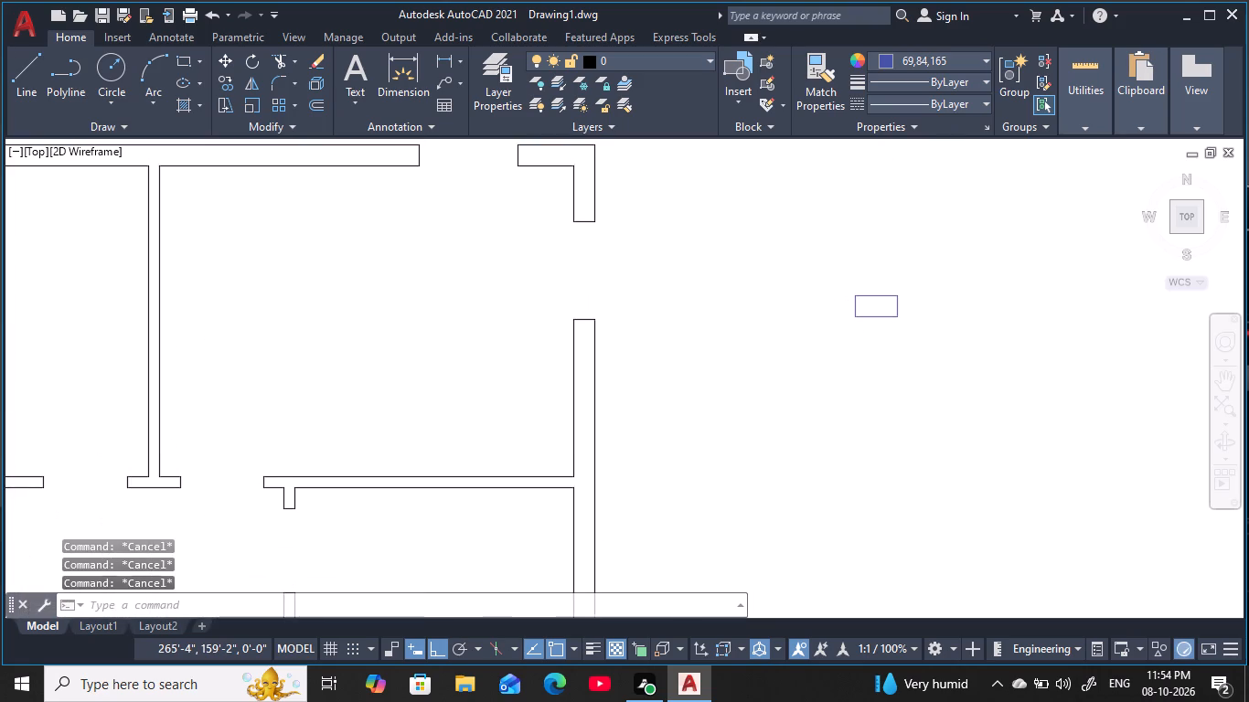
pyautogui.scroll(1, 877, 311)
pyautogui.middleClick(878, 311)
pyautogui.press('Escape')
pyautogui.press('Escape')
pyautogui.press('Escape')
pyautogui.press('Escape')
pyautogui.press('Escape')
pyautogui.press('Escape')
pyautogui.press('Escape')
pyautogui.press('Escape')
pyautogui.press('Escape')
pyautogui.press('Escape')
pyautogui.press('Escape')
pyautogui.press('Escape')
pyautogui.press('Escape')
pyautogui.press('Escape')
pyautogui.press('Escape')
pyautogui.press('Escape')
pyautogui.press('Escape')
pyautogui.press('Escape')
pyautogui.press('Escape')
pyautogui.press('Escape')
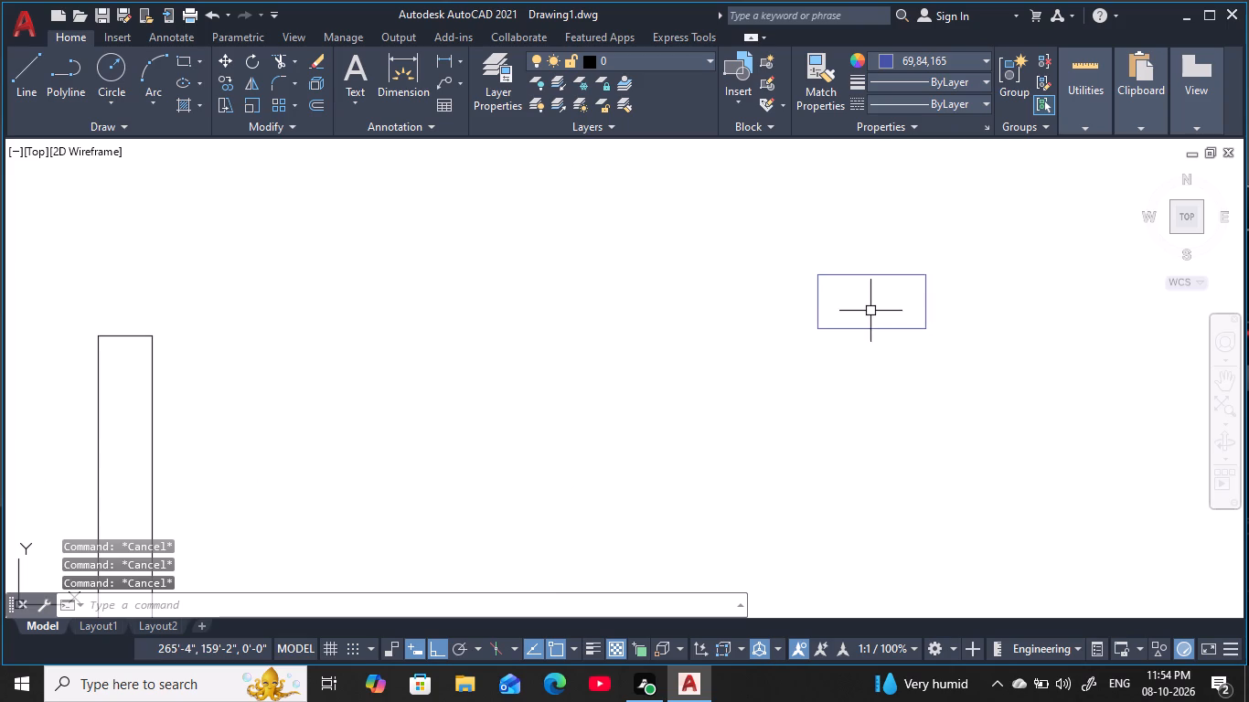
pyautogui.press('h')
pyautogui.press('space')
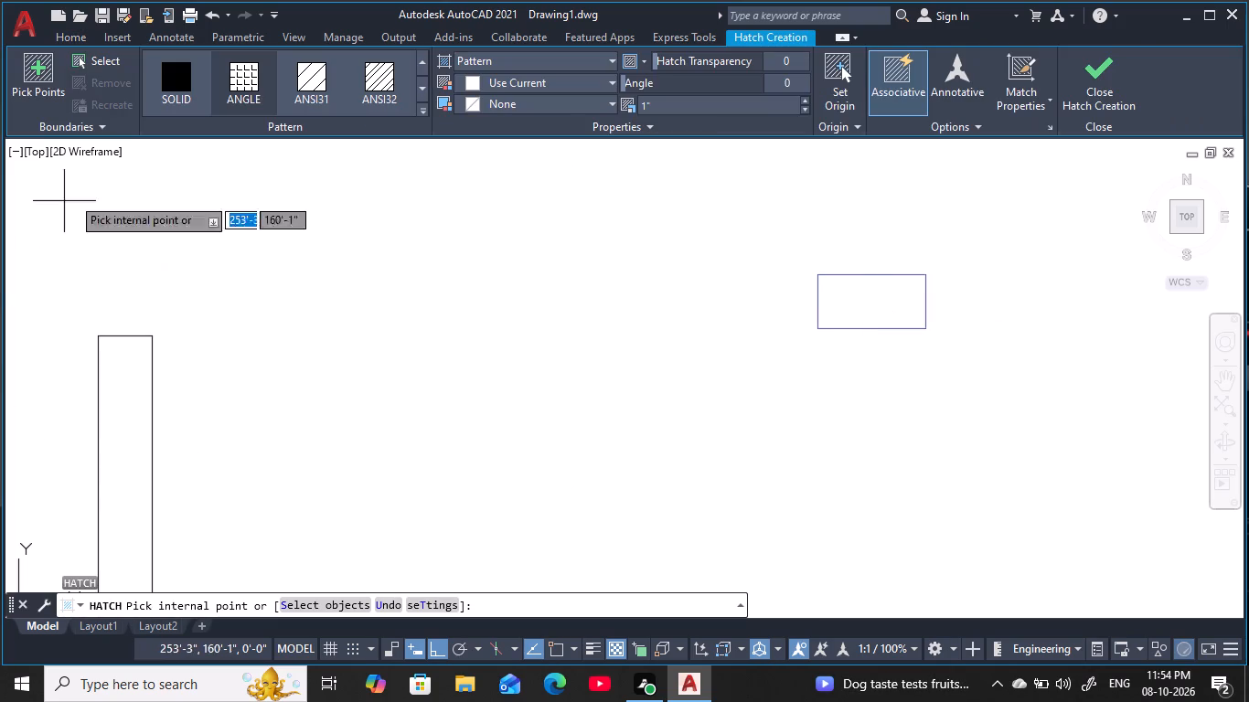
pyautogui.click(402, 95)
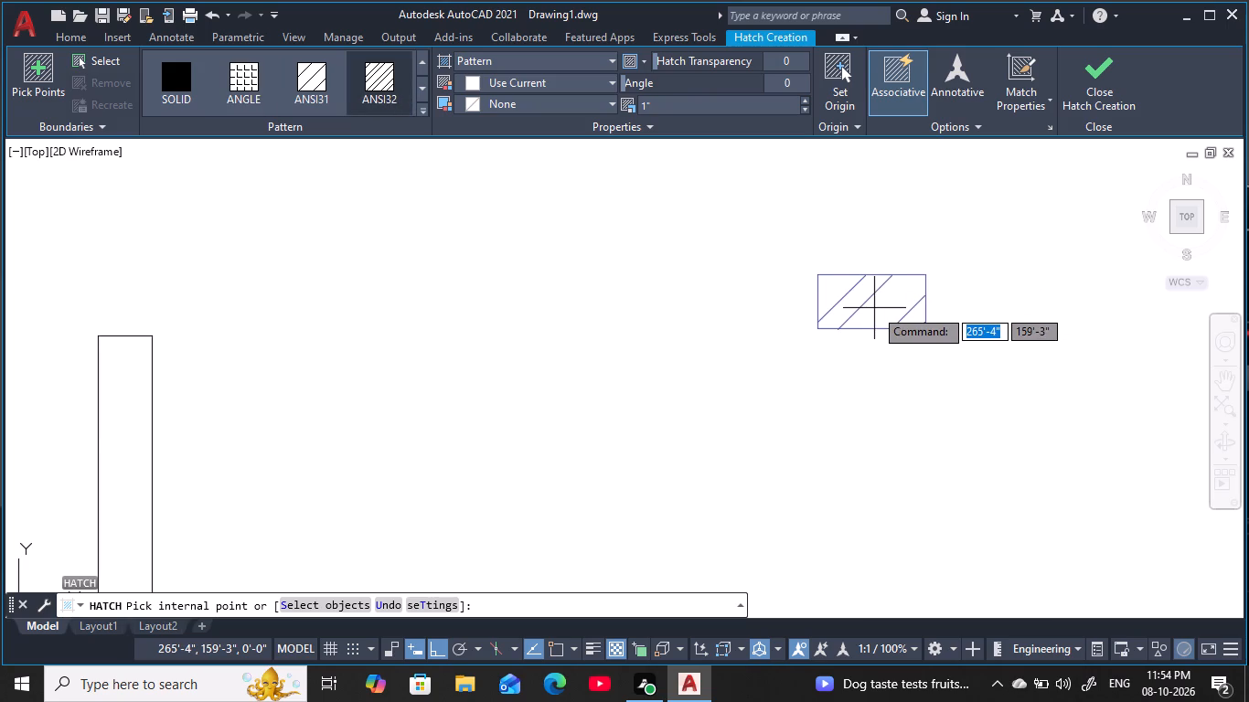
pyautogui.click(874, 308)
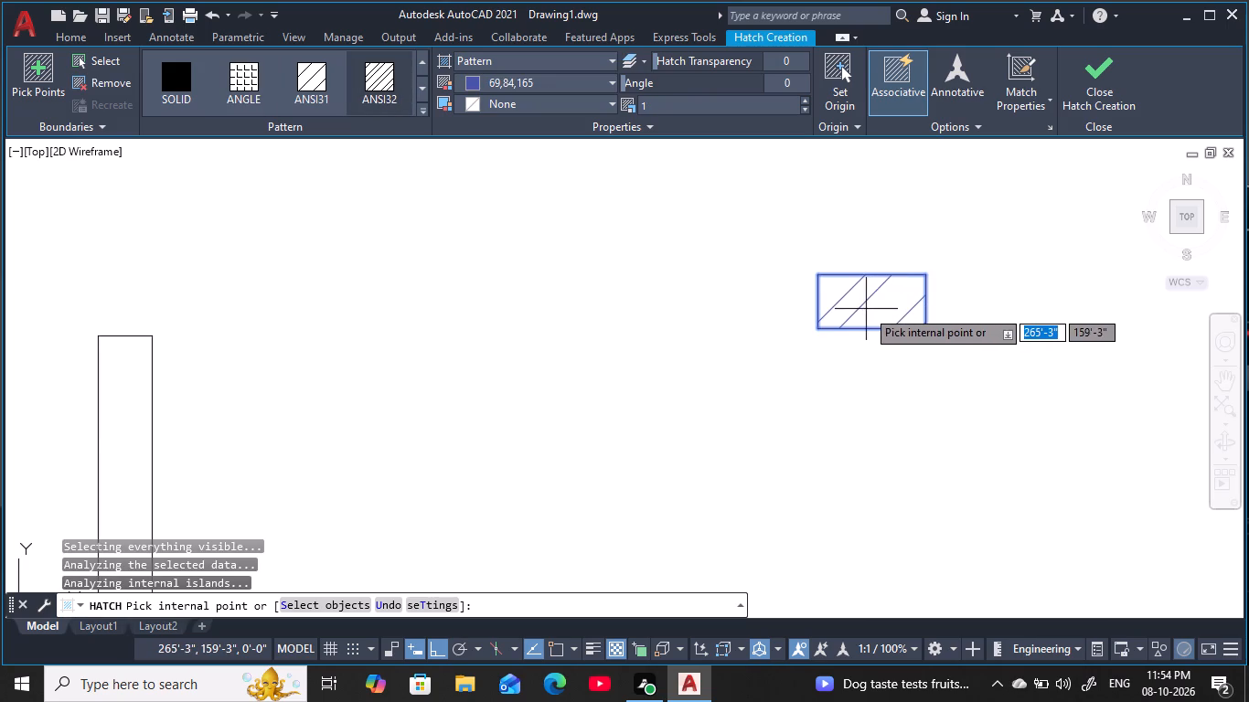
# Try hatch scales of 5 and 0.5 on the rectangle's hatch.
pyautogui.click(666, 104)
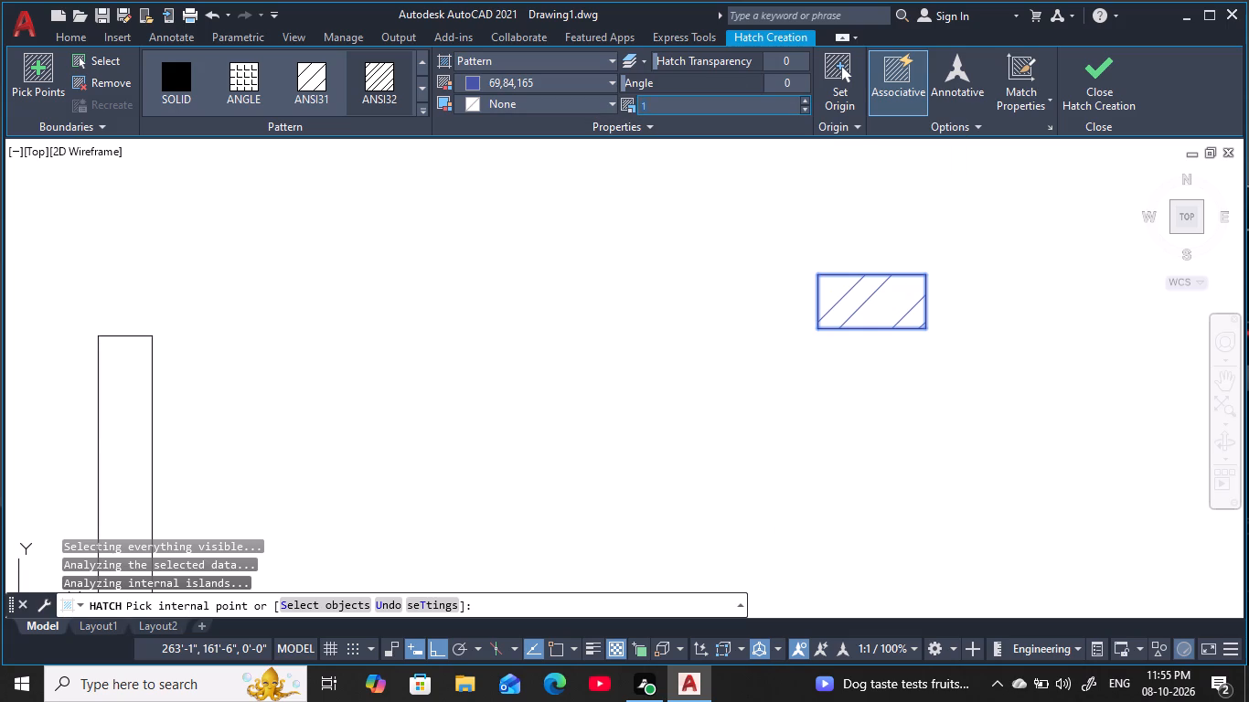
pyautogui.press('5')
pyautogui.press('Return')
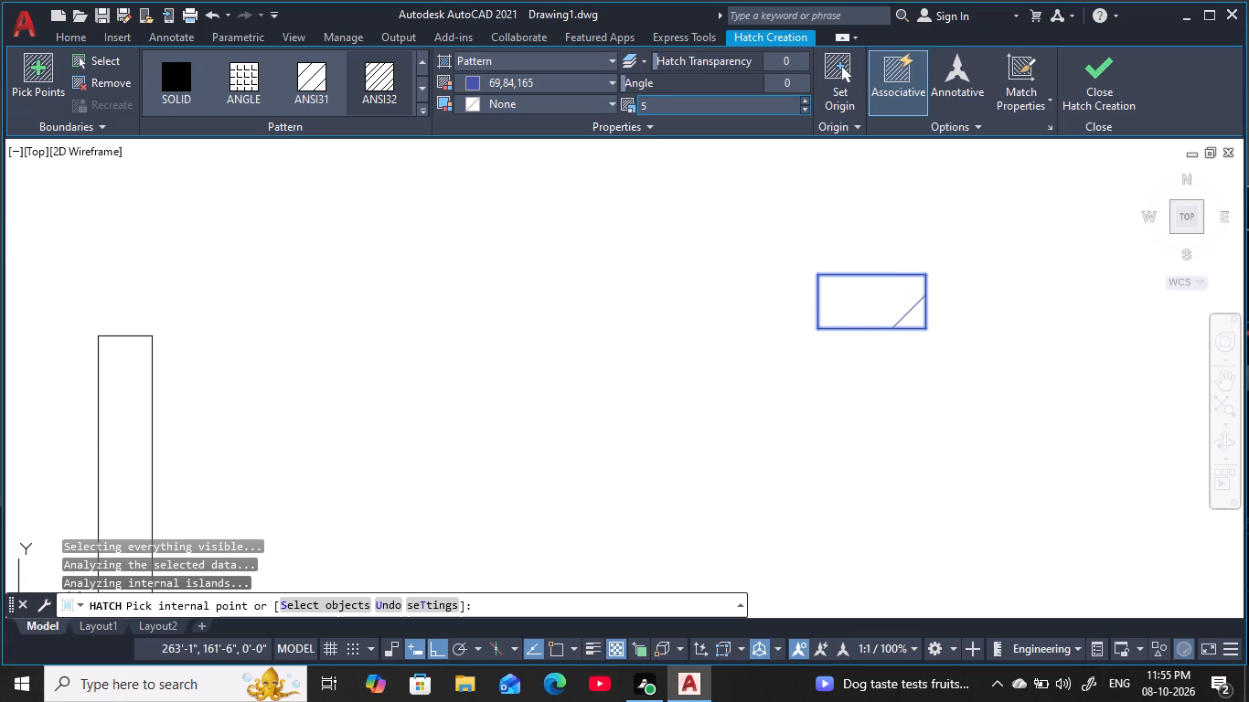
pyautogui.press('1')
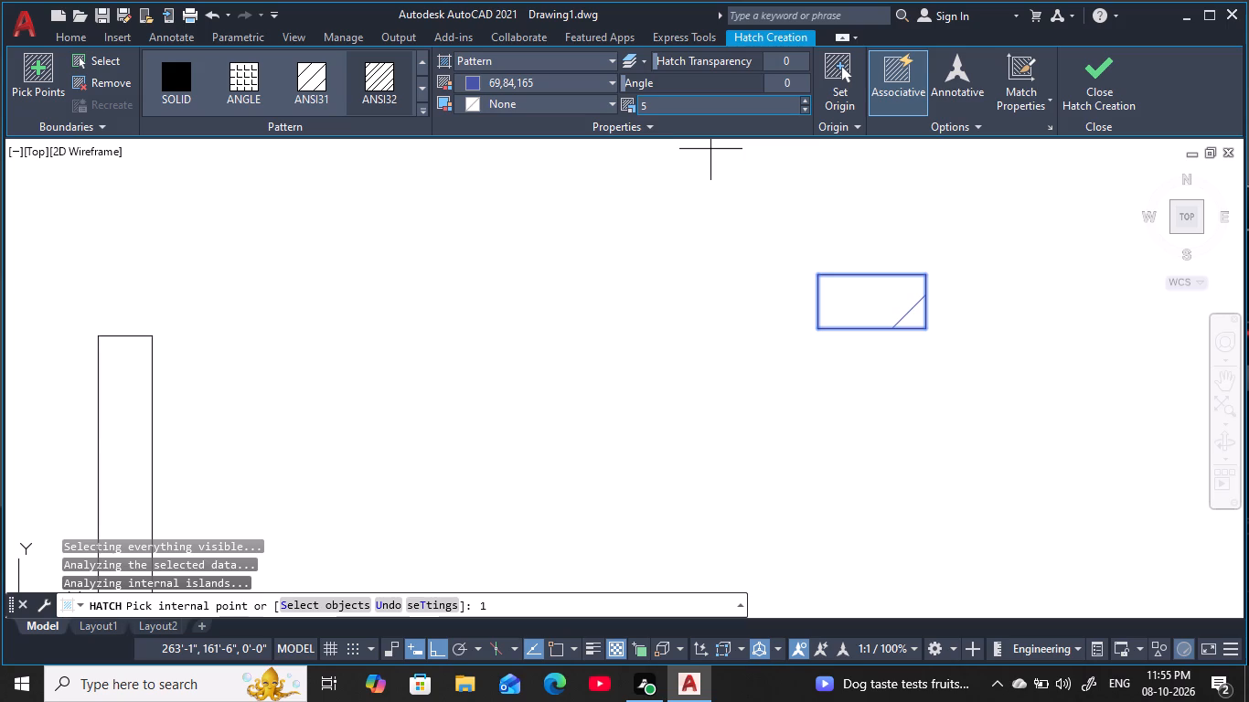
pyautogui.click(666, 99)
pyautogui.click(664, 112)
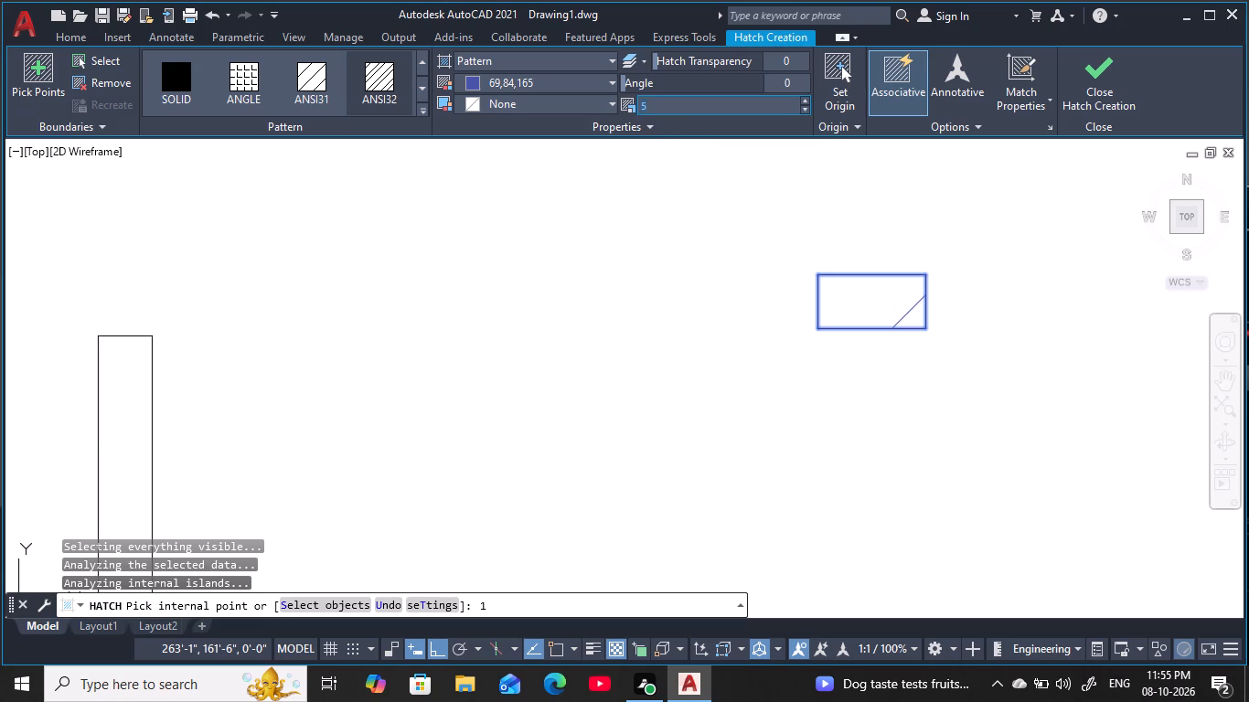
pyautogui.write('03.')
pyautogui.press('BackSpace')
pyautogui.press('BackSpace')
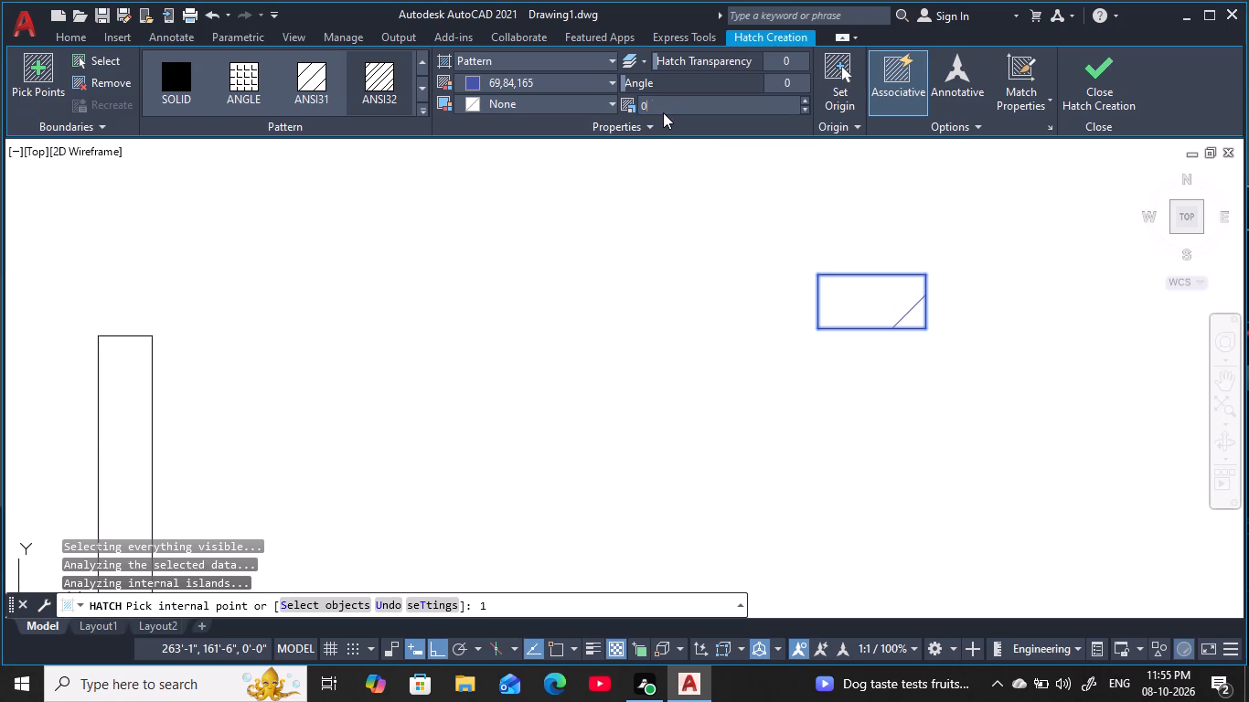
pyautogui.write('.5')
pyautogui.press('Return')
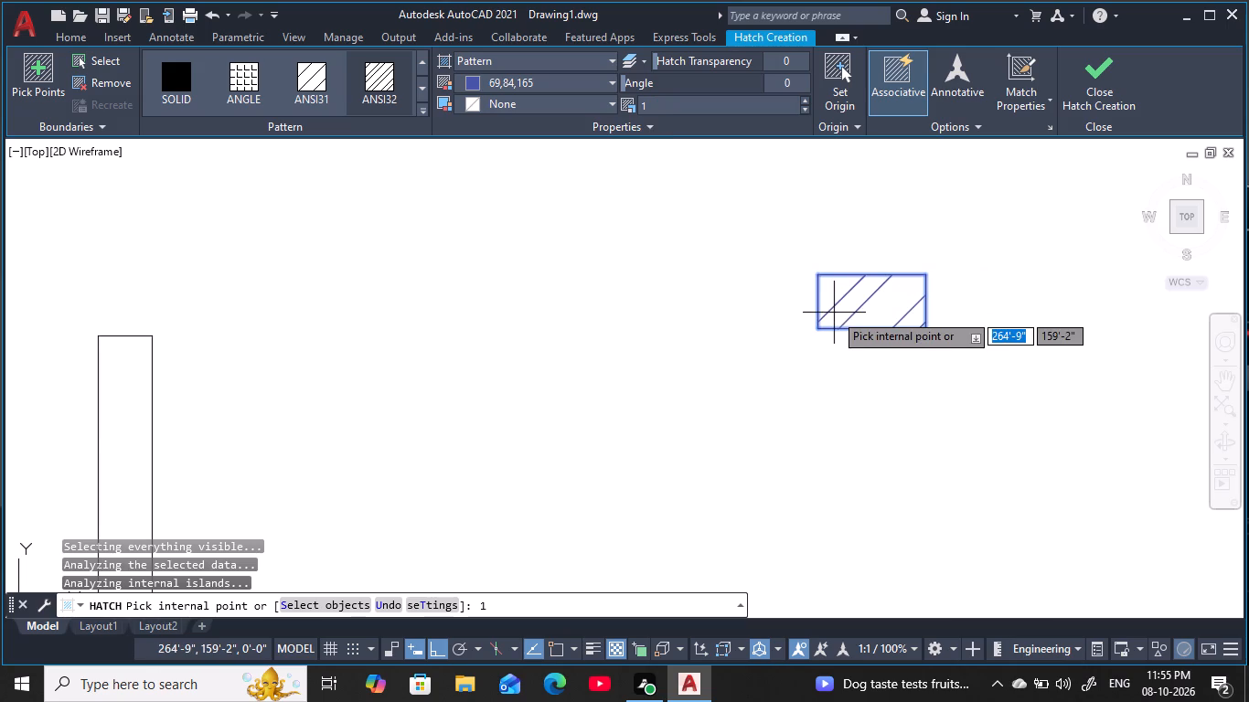
# Change the rectangle's hatch pattern to ANSI34, try a hatch scale of 0.5 and end hatching.
pyautogui.click(419, 107)
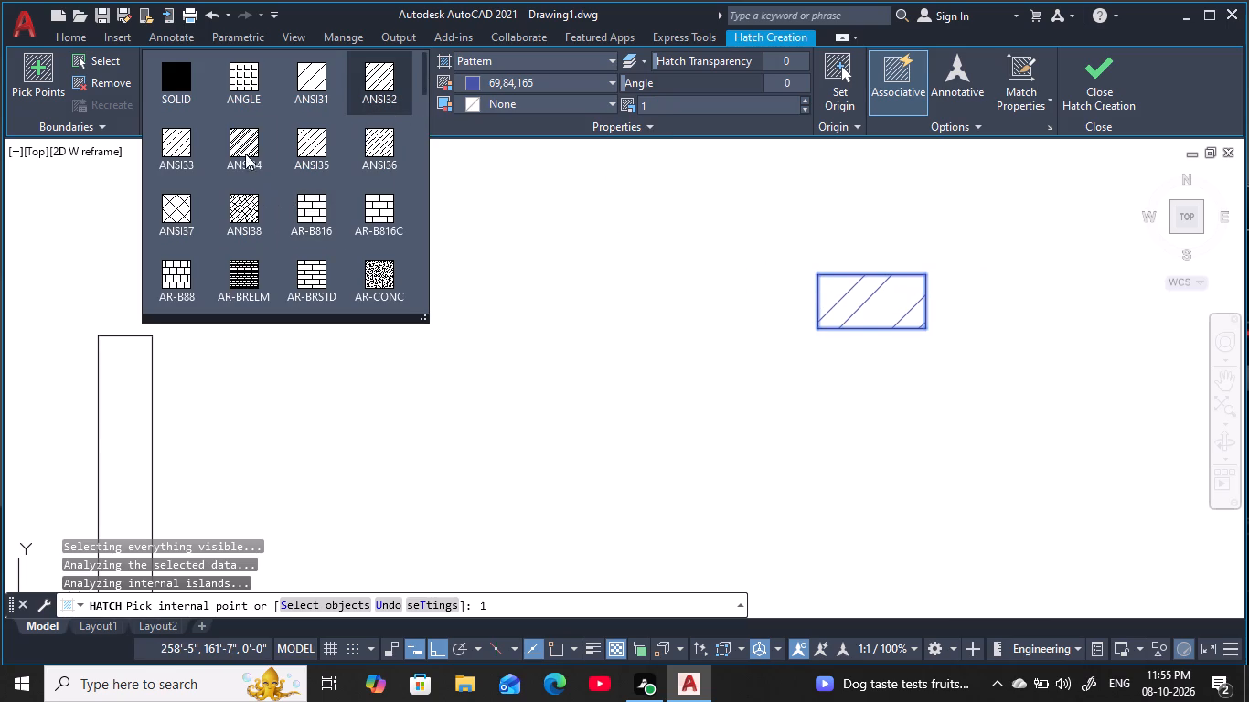
pyautogui.click(244, 149)
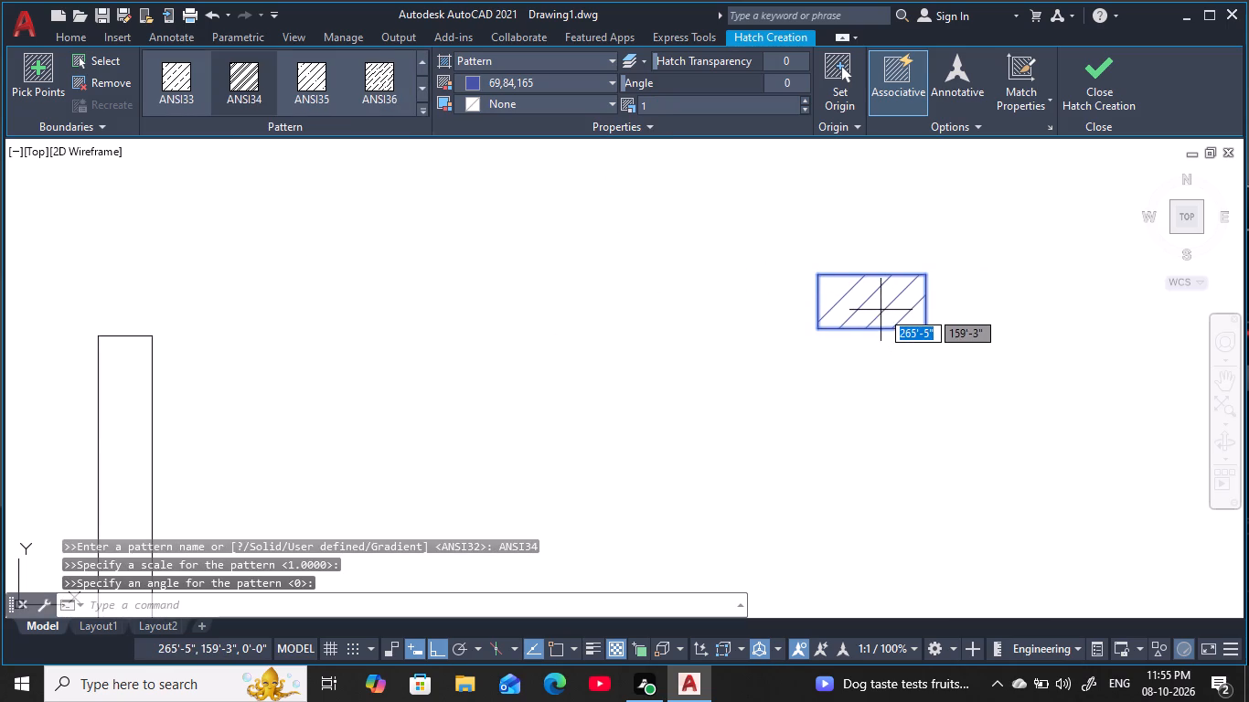
pyautogui.click(879, 310)
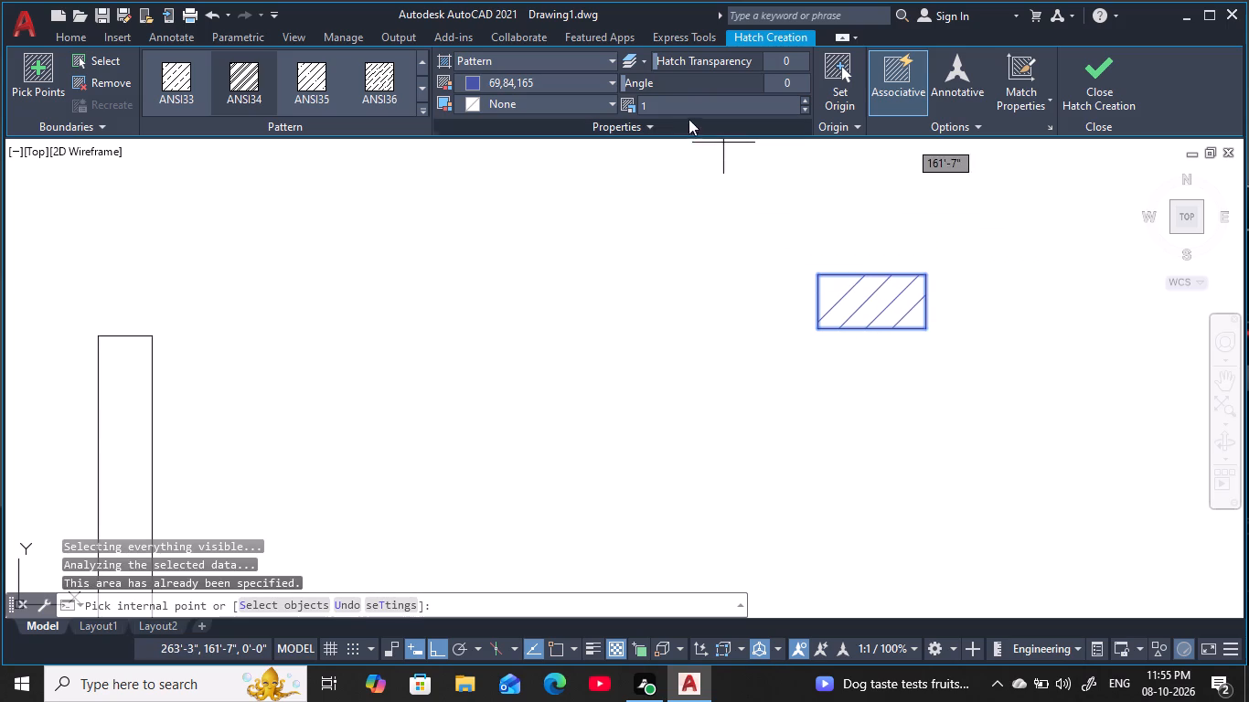
pyautogui.click(679, 112)
pyautogui.press('BackSpace')
pyautogui.write('0.')
pyautogui.press('5')
pyautogui.press('Return')
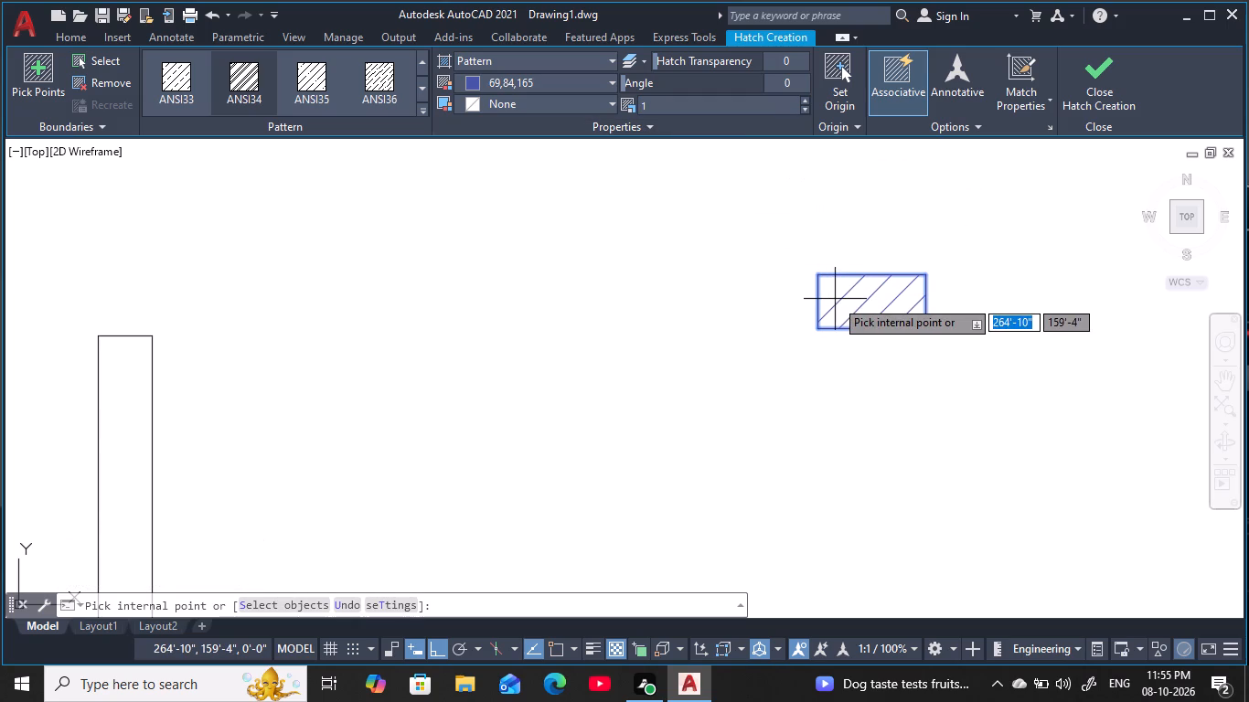
pyautogui.press('Escape')
pyautogui.press('Escape')
pyautogui.press('Escape')
pyautogui.press('Escape')
pyautogui.scroll(-1, 835, 312)
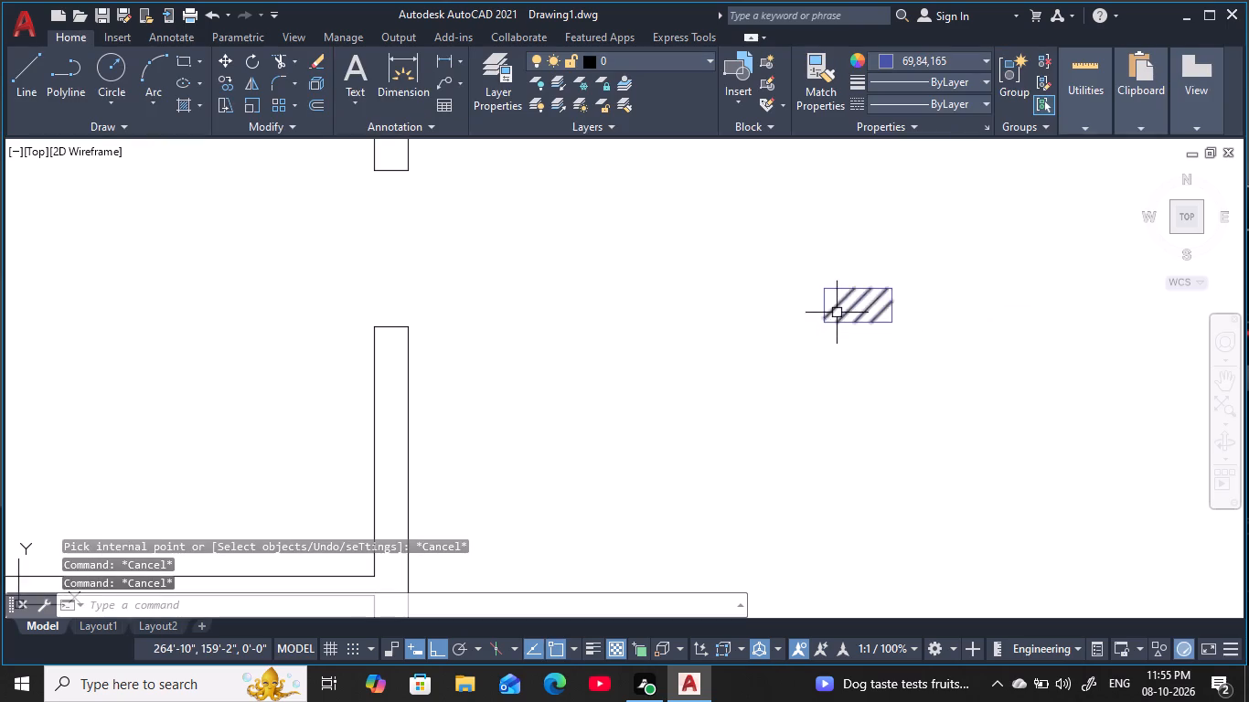
pyautogui.moveTo(833, 314); pyautogui.dragTo(814, 330, button='middle')
pyautogui.press('Escape')
pyautogui.press('Escape')
pyautogui.press('Escape')
pyautogui.press('Escape')
pyautogui.press('Escape')
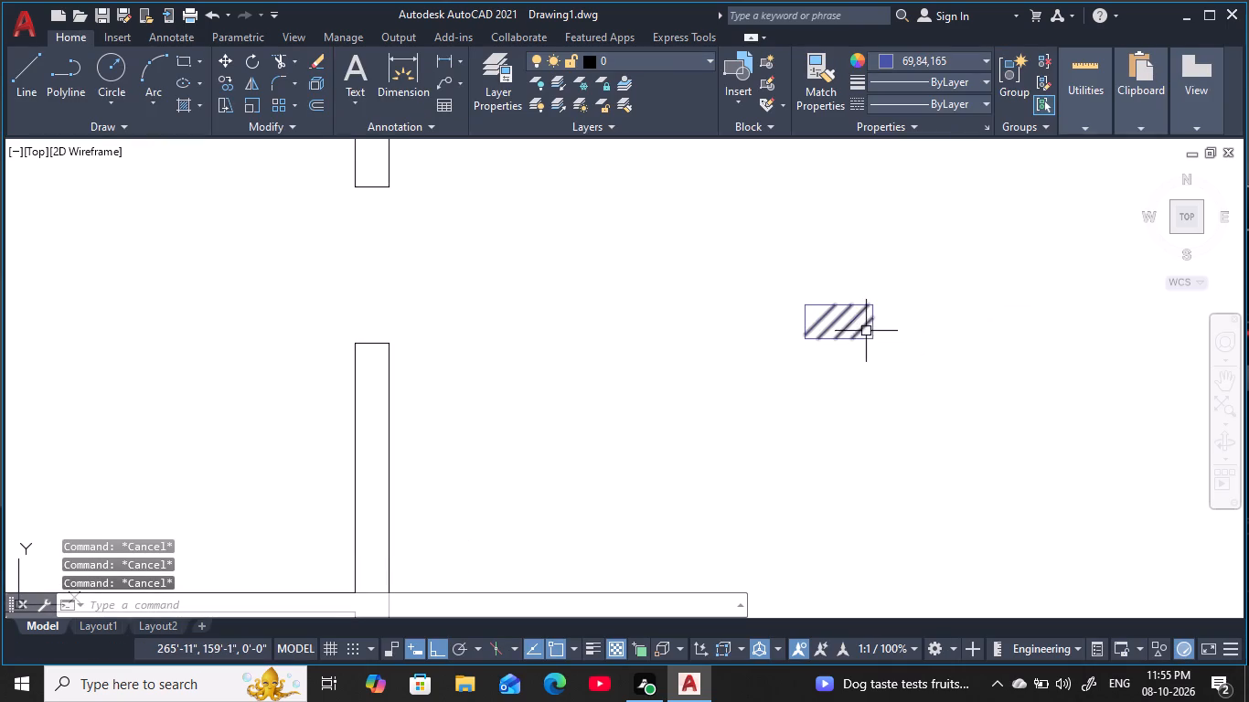
pyautogui.press('Escape')
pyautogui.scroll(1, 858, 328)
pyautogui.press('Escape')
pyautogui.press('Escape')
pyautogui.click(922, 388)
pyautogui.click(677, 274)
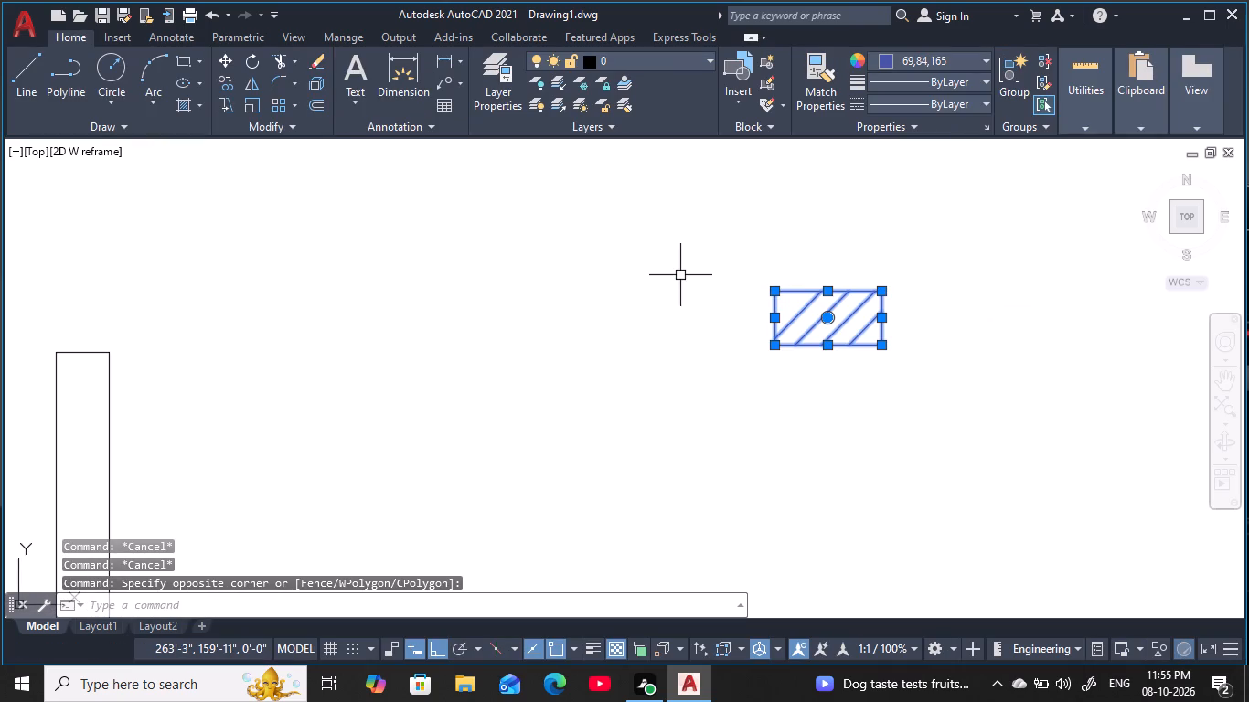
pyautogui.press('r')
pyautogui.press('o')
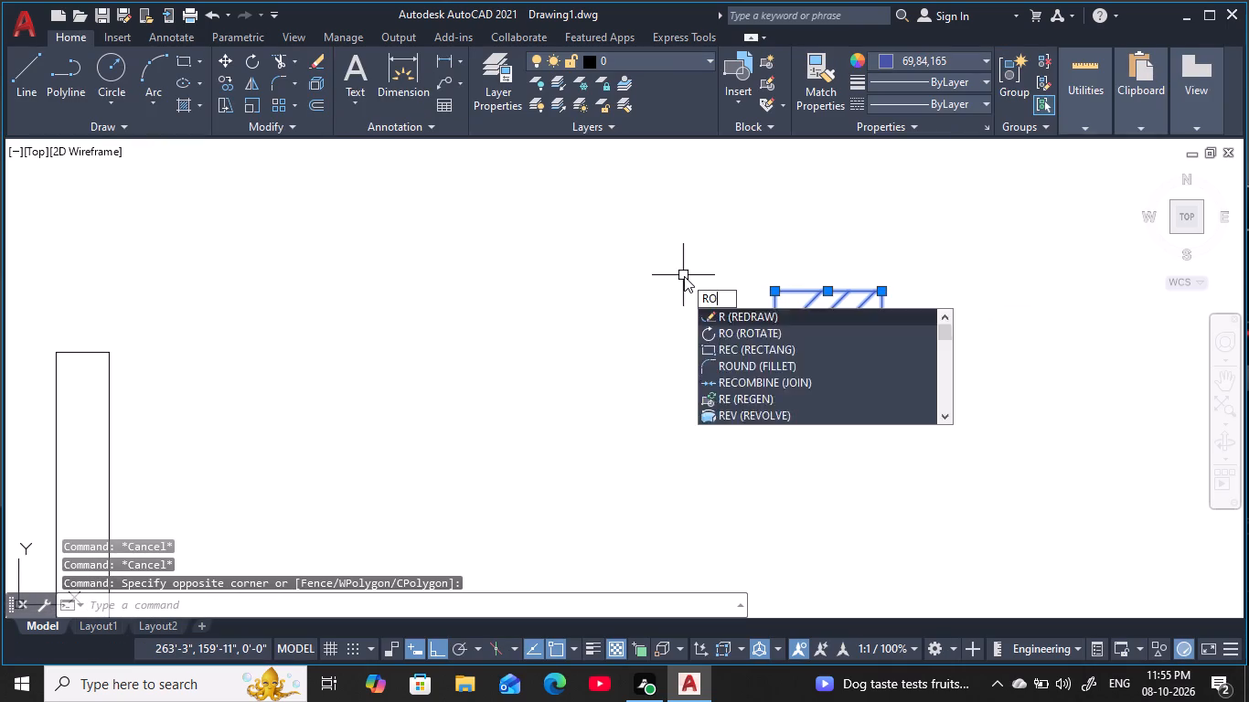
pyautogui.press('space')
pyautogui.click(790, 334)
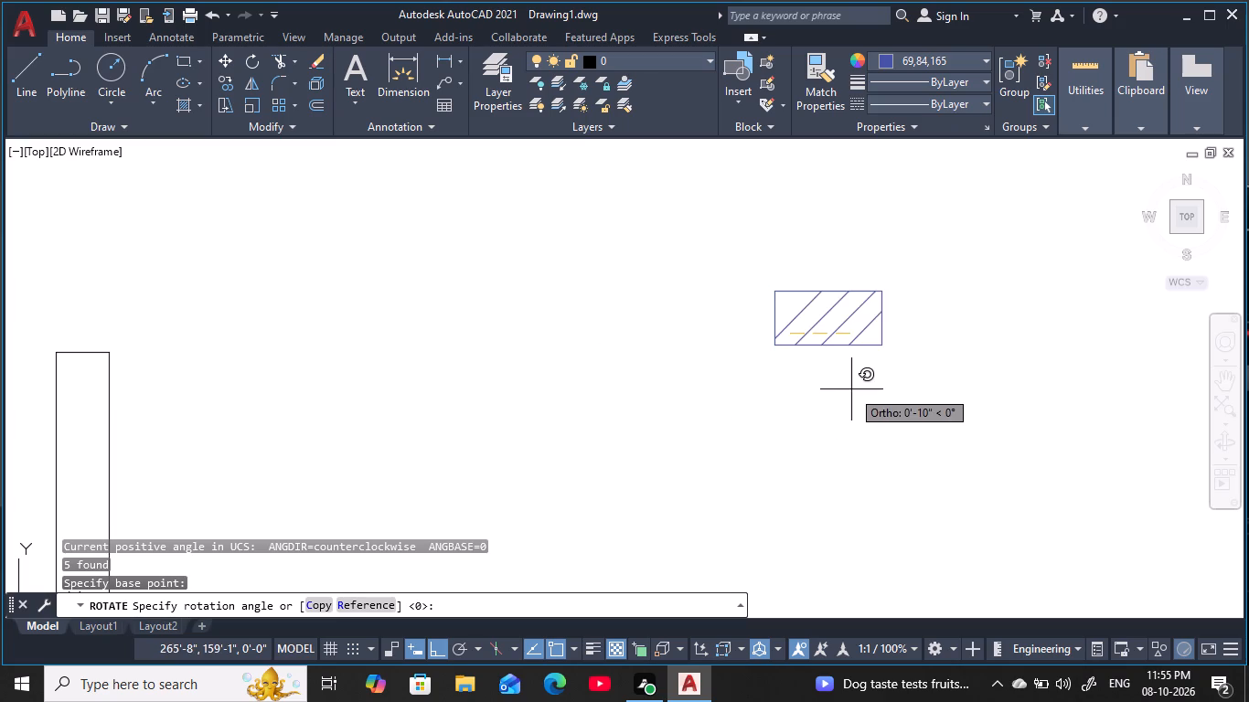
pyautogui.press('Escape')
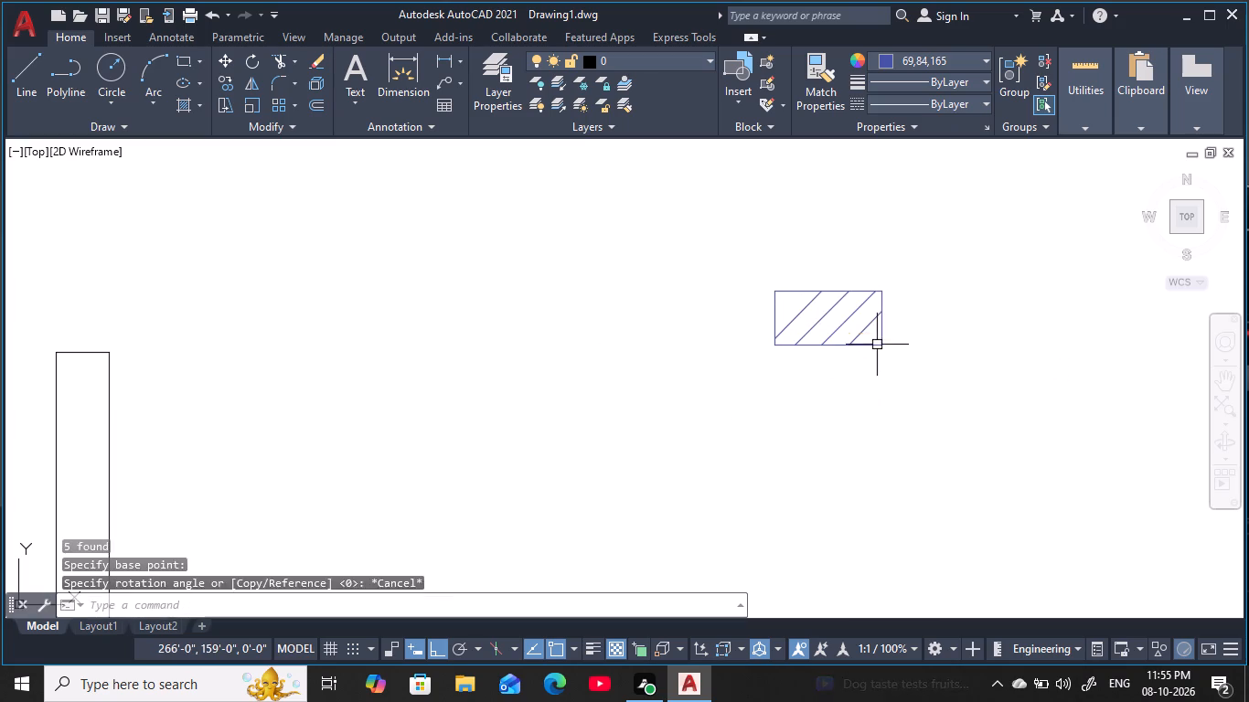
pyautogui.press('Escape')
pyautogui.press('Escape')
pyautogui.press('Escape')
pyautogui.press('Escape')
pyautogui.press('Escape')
# Copy the hatched rectangle horizontally westward, towards the floor plan, leaving a clear gap between the two.
pyautogui.click(942, 409)
pyautogui.click(664, 250)
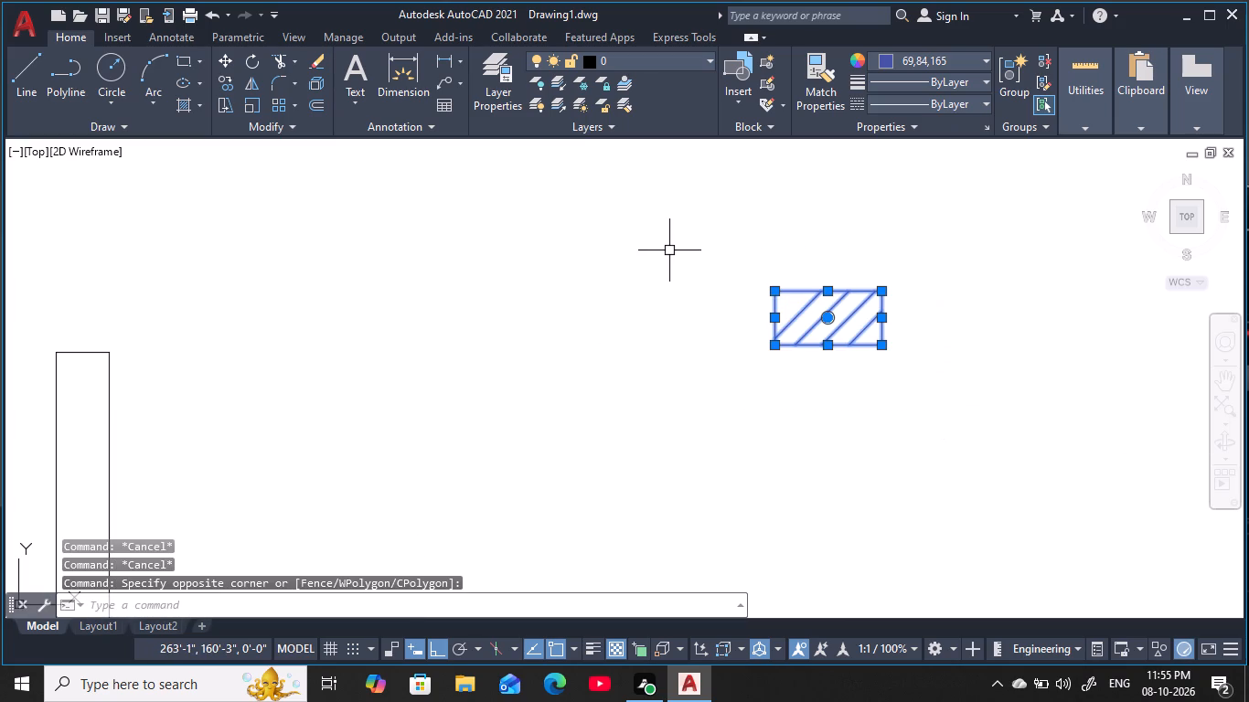
pyautogui.write('CO')
pyautogui.press('space')
pyautogui.click(804, 305)
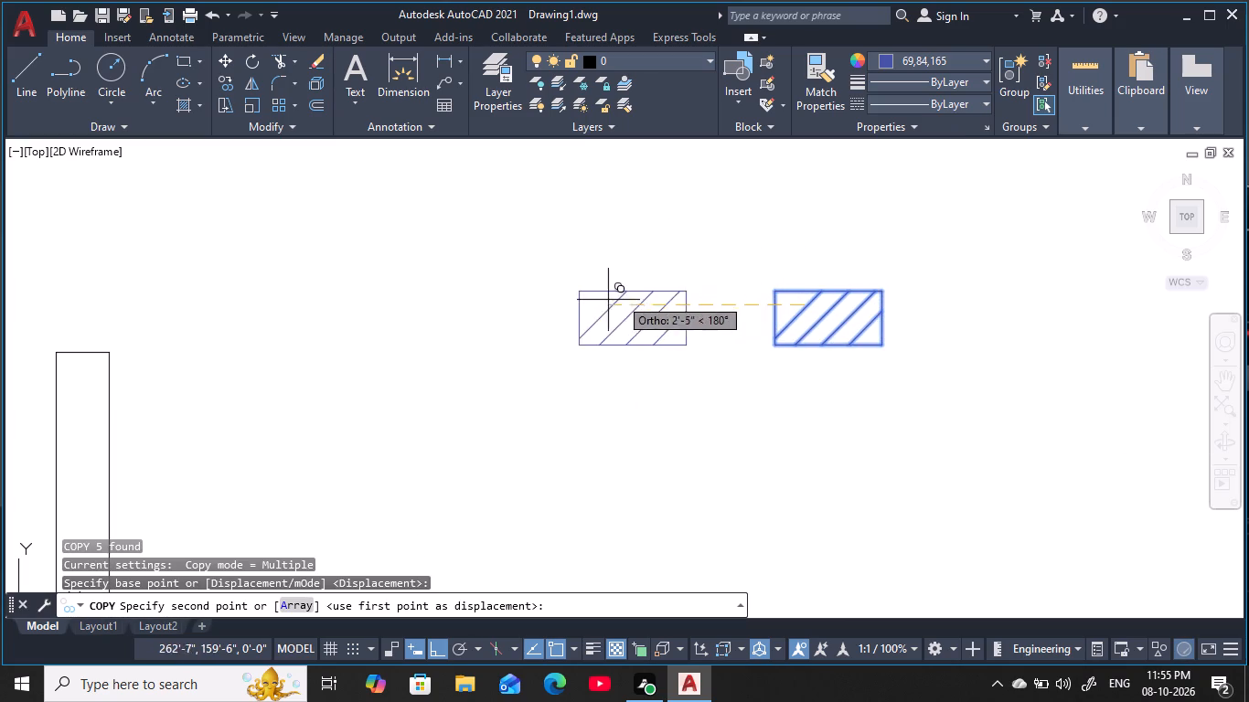
pyautogui.click(539, 302)
pyautogui.press('Escape')
pyautogui.press('Escape')
pyautogui.press('Escape')
pyautogui.press('Escape')
pyautogui.press('Escape')
pyautogui.press('Escape')
pyautogui.press('Escape')
# Rotate the copied hatched rectangle by 90 degrees so that it stands upright.
pyautogui.click(678, 383)
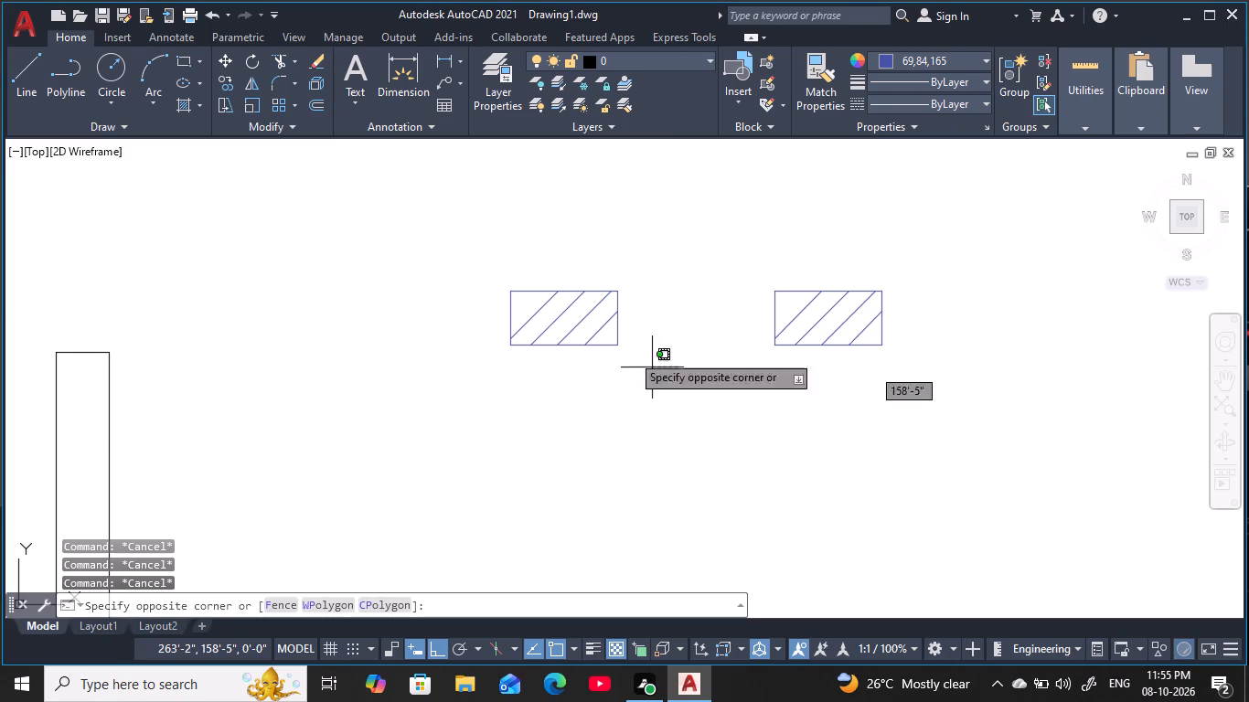
pyautogui.click(400, 246)
pyautogui.write('RO')
pyautogui.press('space')
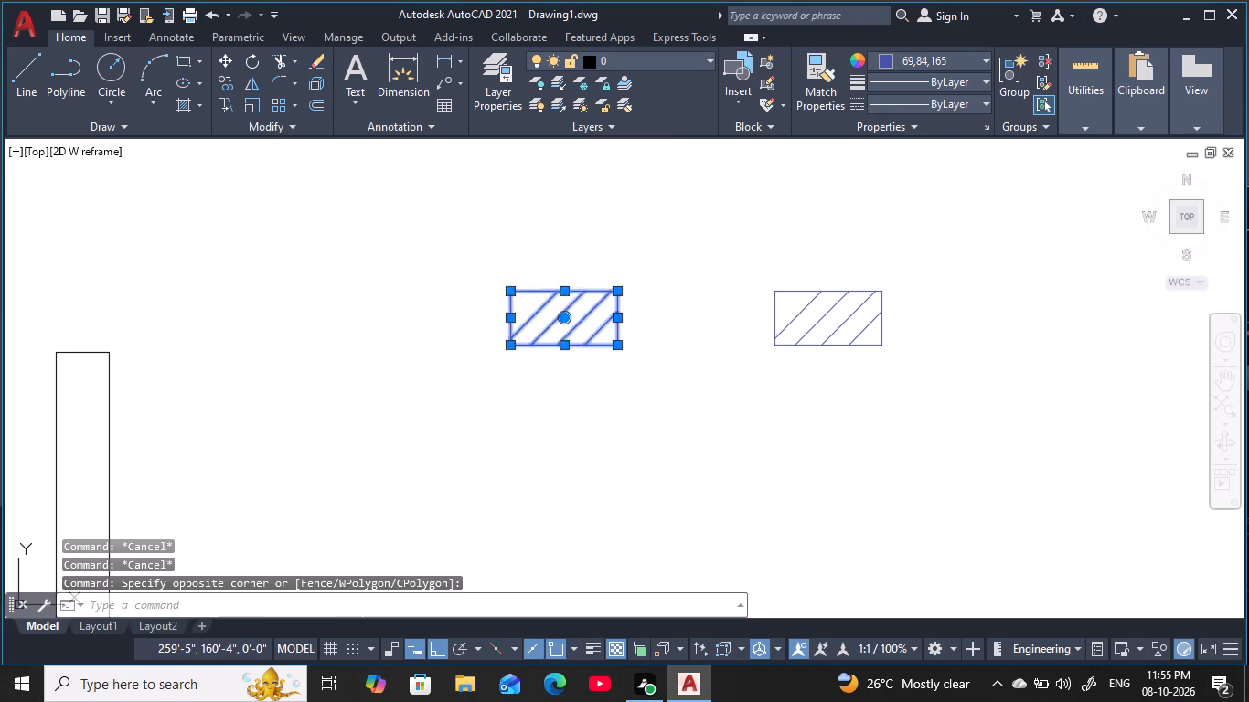
pyautogui.click(510, 314)
pyautogui.click(486, 208)
pyautogui.press('Escape')
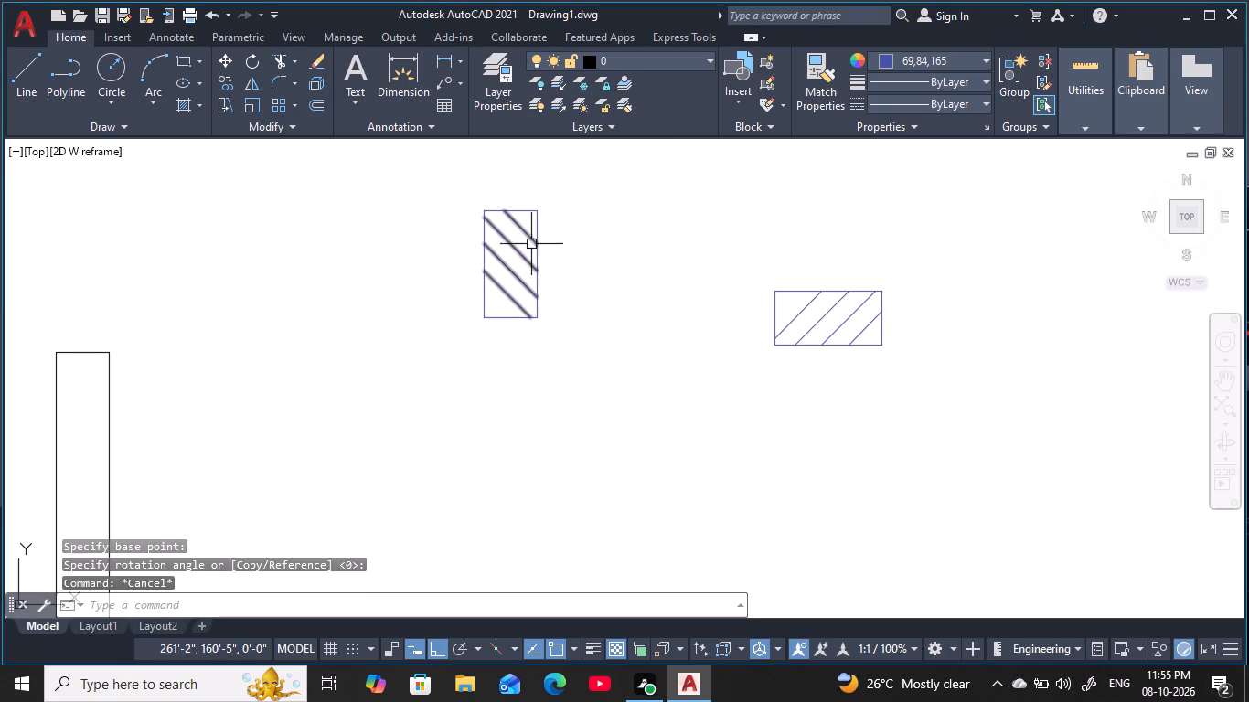
pyautogui.press('Escape')
# Set the current object colour to orange 242,103,34 with nothing selected.
pyautogui.scroll(-2, 464, 249)
pyautogui.moveTo(464, 262); pyautogui.dragTo(708, 355, button='middle')
pyautogui.scroll(-2, 686, 352)
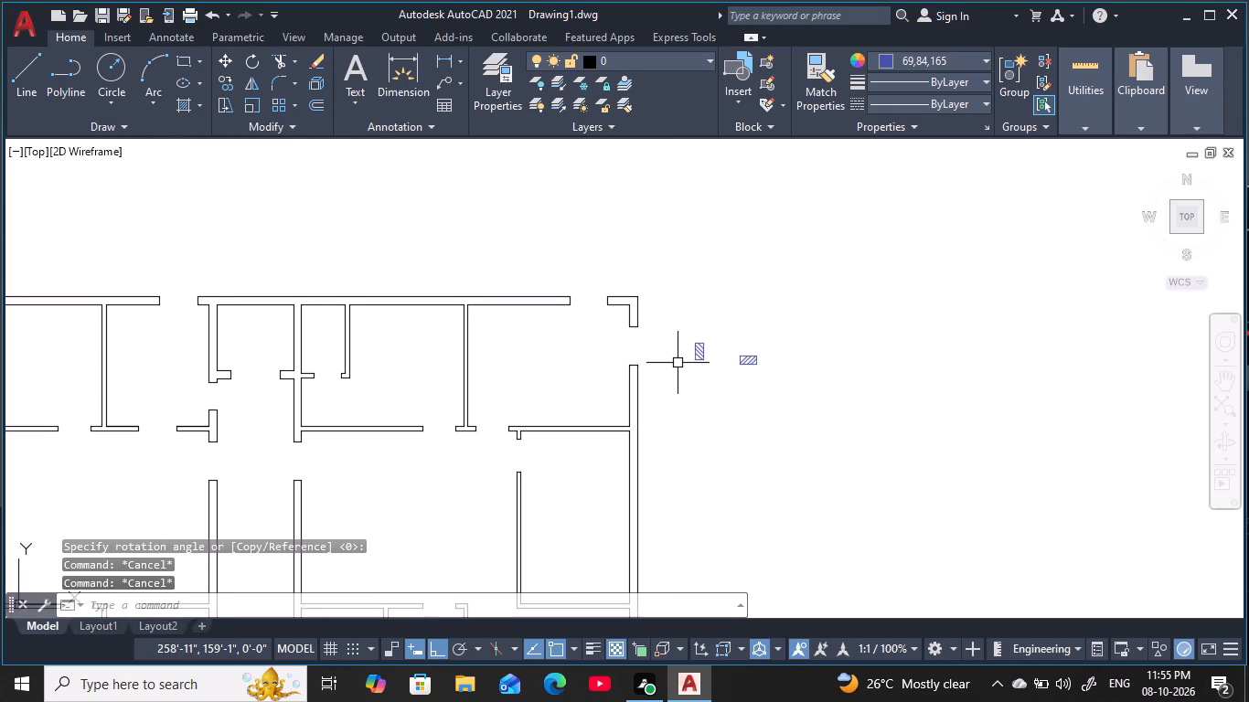
pyautogui.scroll(1, 678, 363)
pyautogui.moveTo(675, 365); pyautogui.dragTo(767, 358, button='middle')
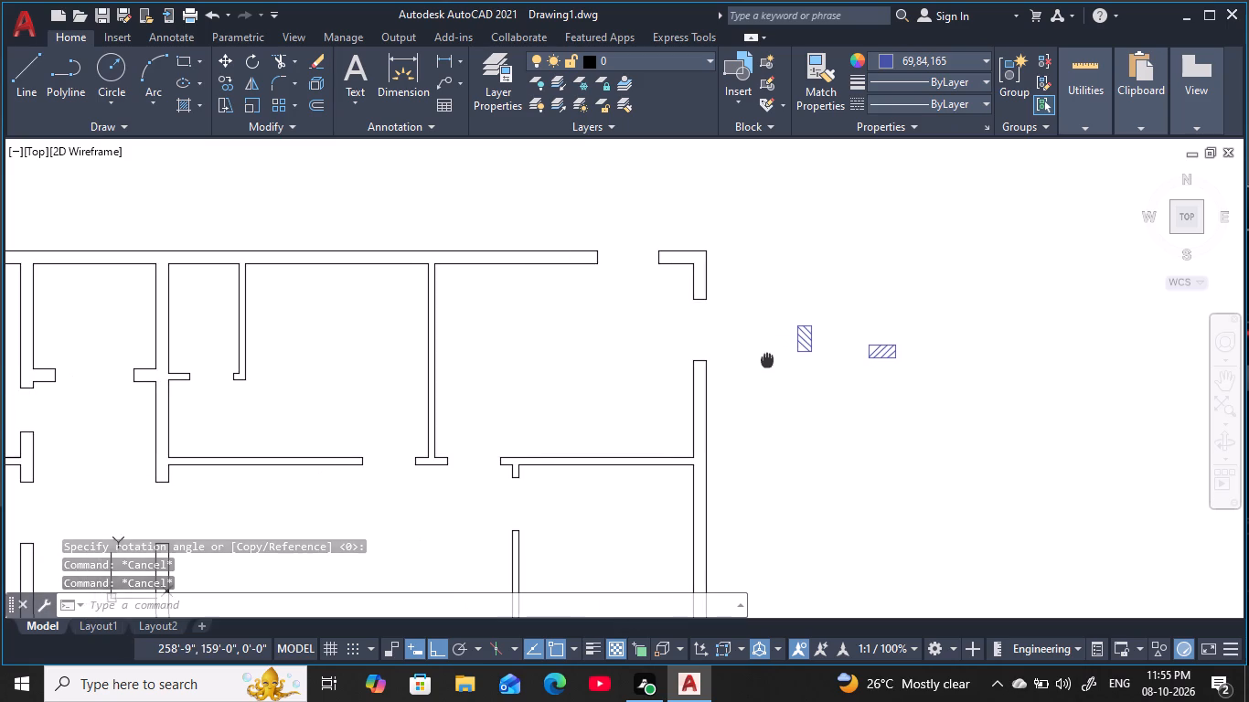
pyautogui.moveTo(767, 358); pyautogui.dragTo(768, 358, button='middle')
pyautogui.press('Escape')
pyautogui.press('Escape')
pyautogui.press('Escape')
pyautogui.press('Escape')
pyautogui.click(975, 58)
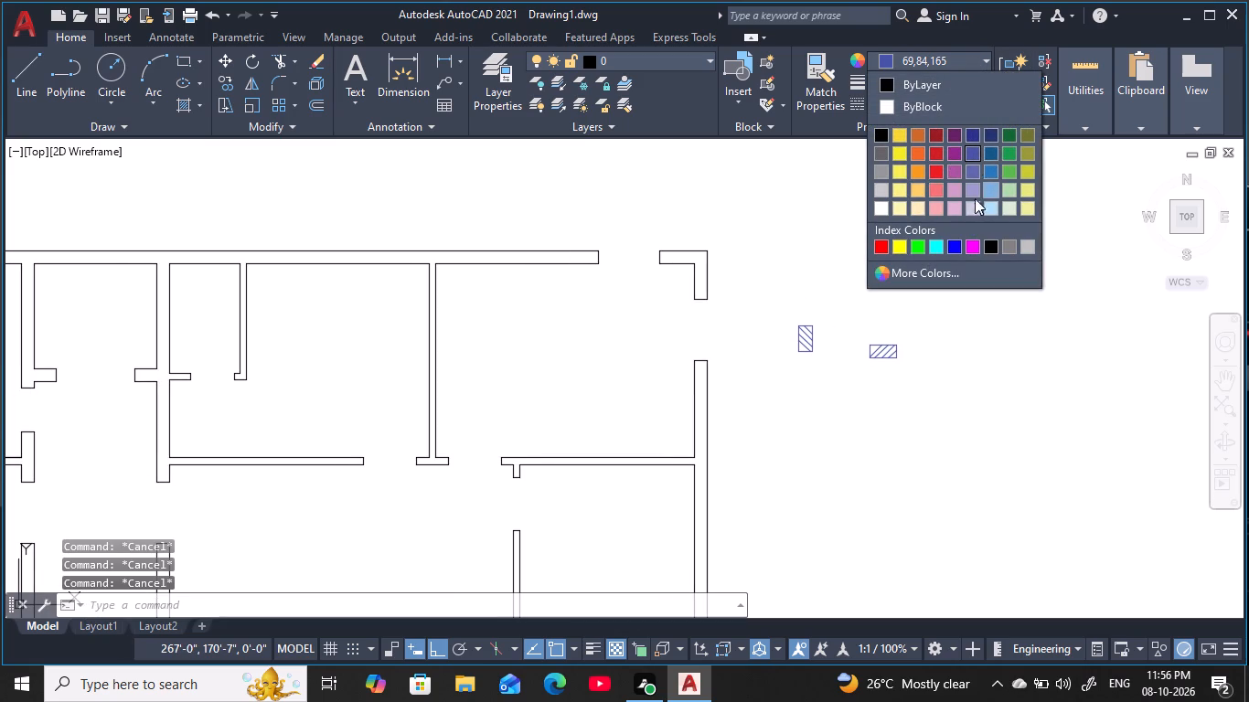
pyautogui.click(922, 148)
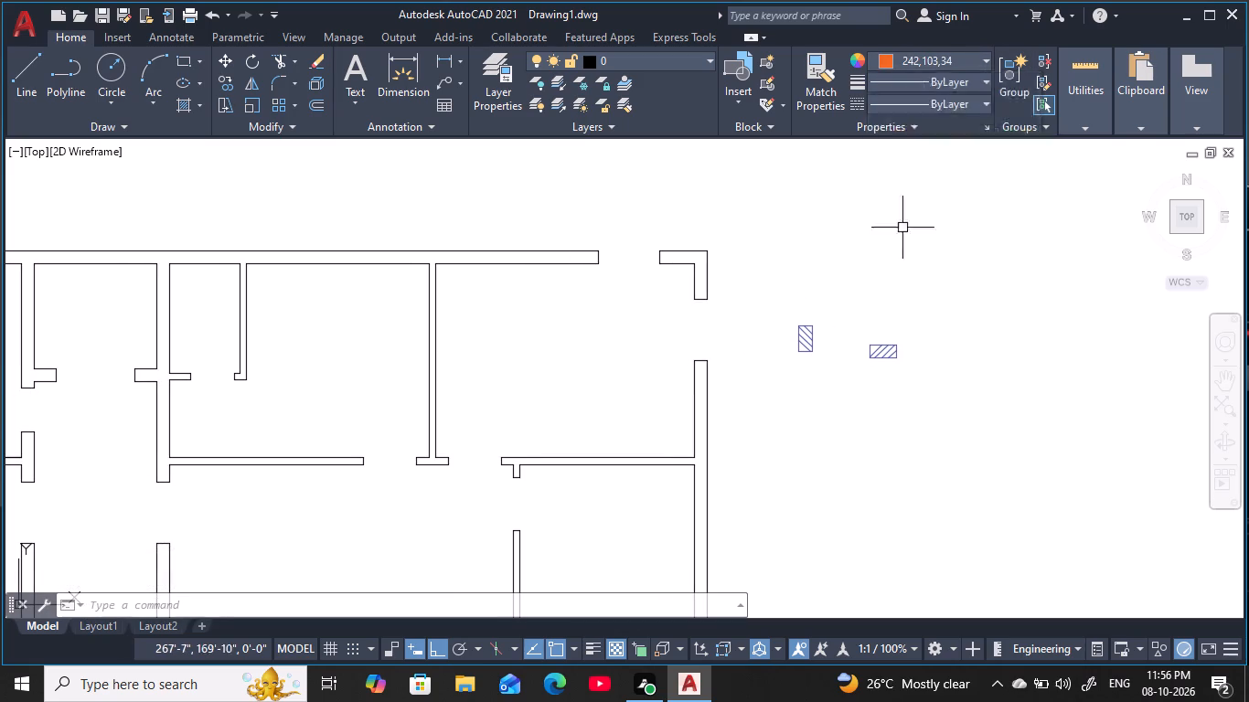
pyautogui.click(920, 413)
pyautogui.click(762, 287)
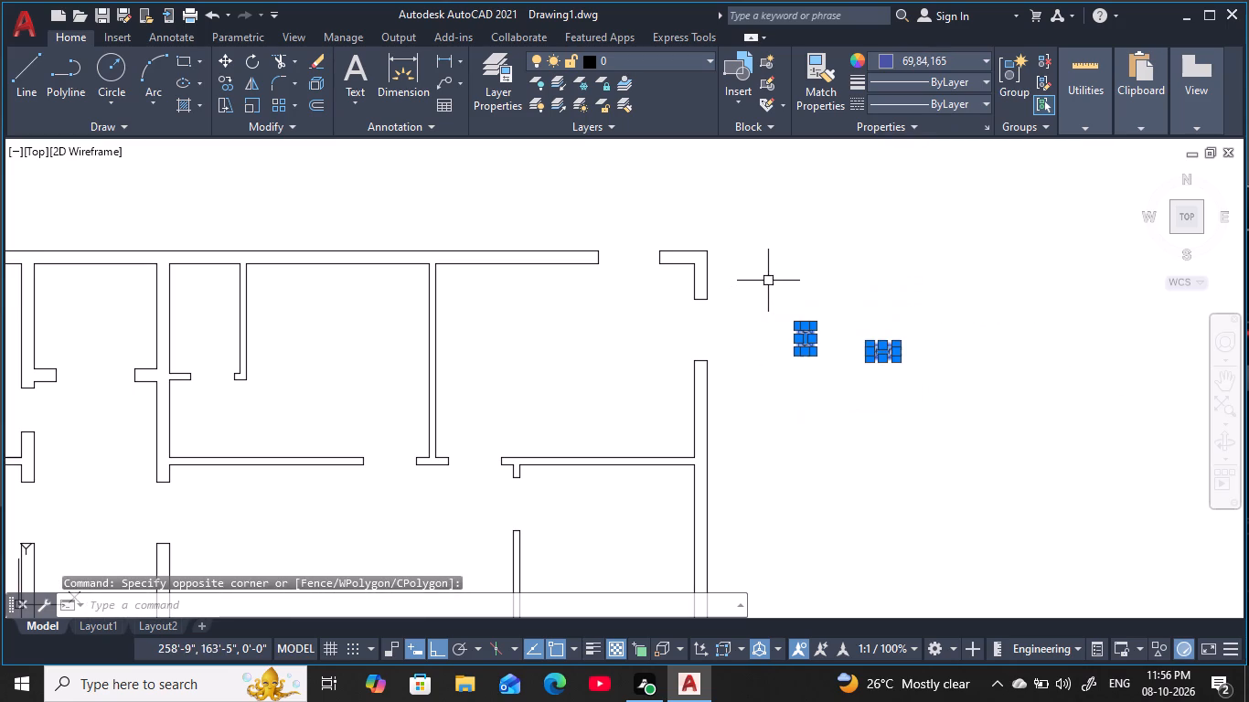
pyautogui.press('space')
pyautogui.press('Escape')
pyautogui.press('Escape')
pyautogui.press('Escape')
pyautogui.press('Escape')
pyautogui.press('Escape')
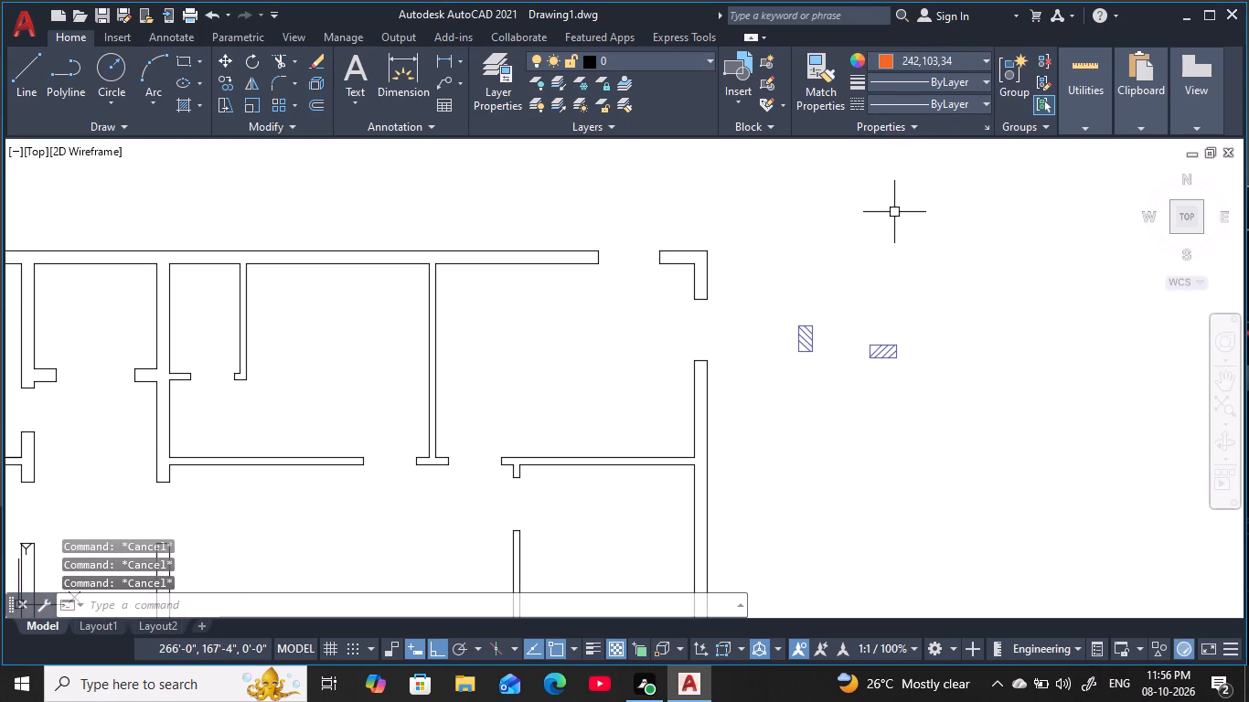
# Draw a vertical orange sample line just east of the two hatched rectangles.
pyautogui.press('l')
pyautogui.press('space')
pyautogui.click(934, 234)
pyautogui.click(948, 368)
pyautogui.press('Escape')
pyautogui.press('Escape')
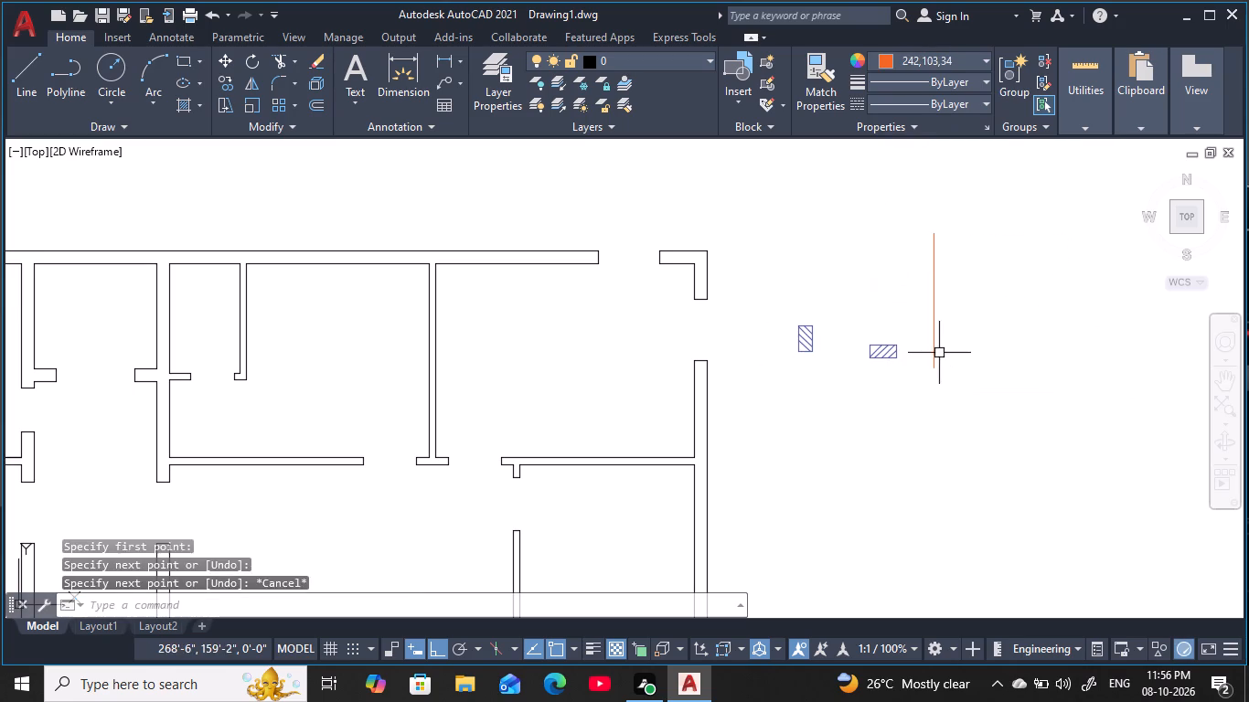
pyautogui.press('Escape')
pyautogui.press('Escape')
pyautogui.press('Escape')
# Match the orange line's properties onto both hatched column rectangles, including their outlines and hatches.
pyautogui.click(963, 308)
pyautogui.click(789, 261)
pyautogui.press('m')
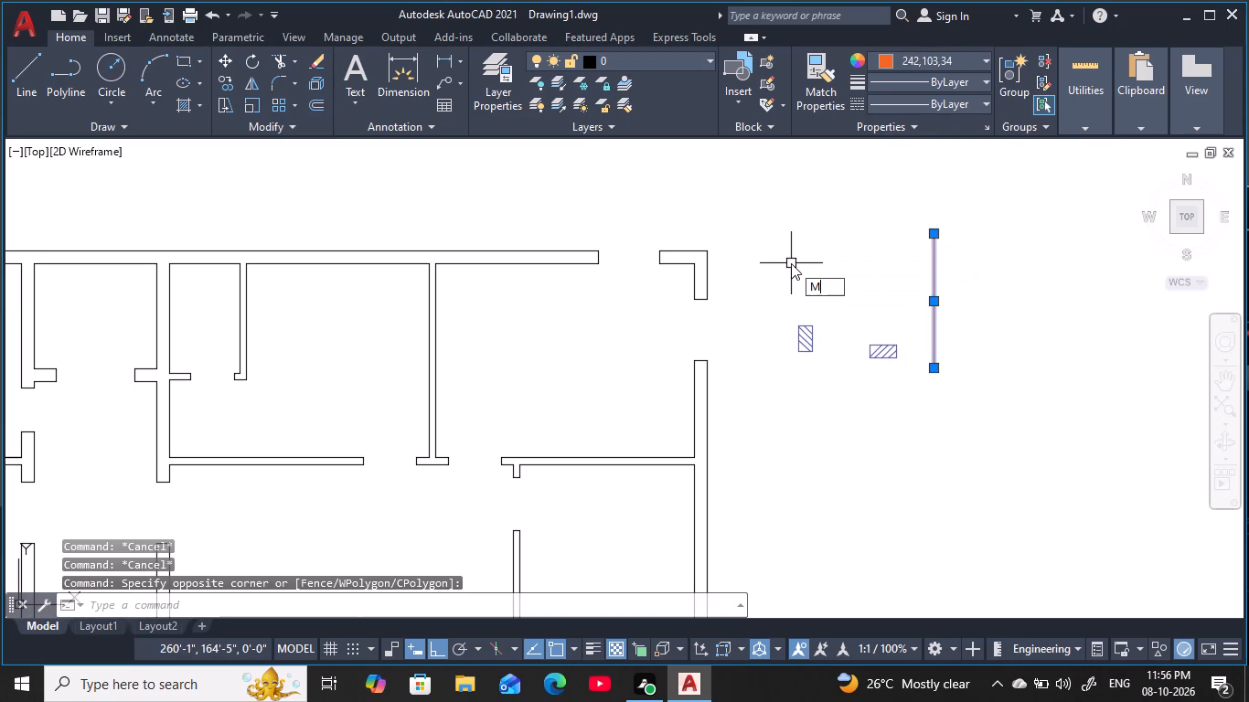
pyautogui.write('A')
pyautogui.press('space')
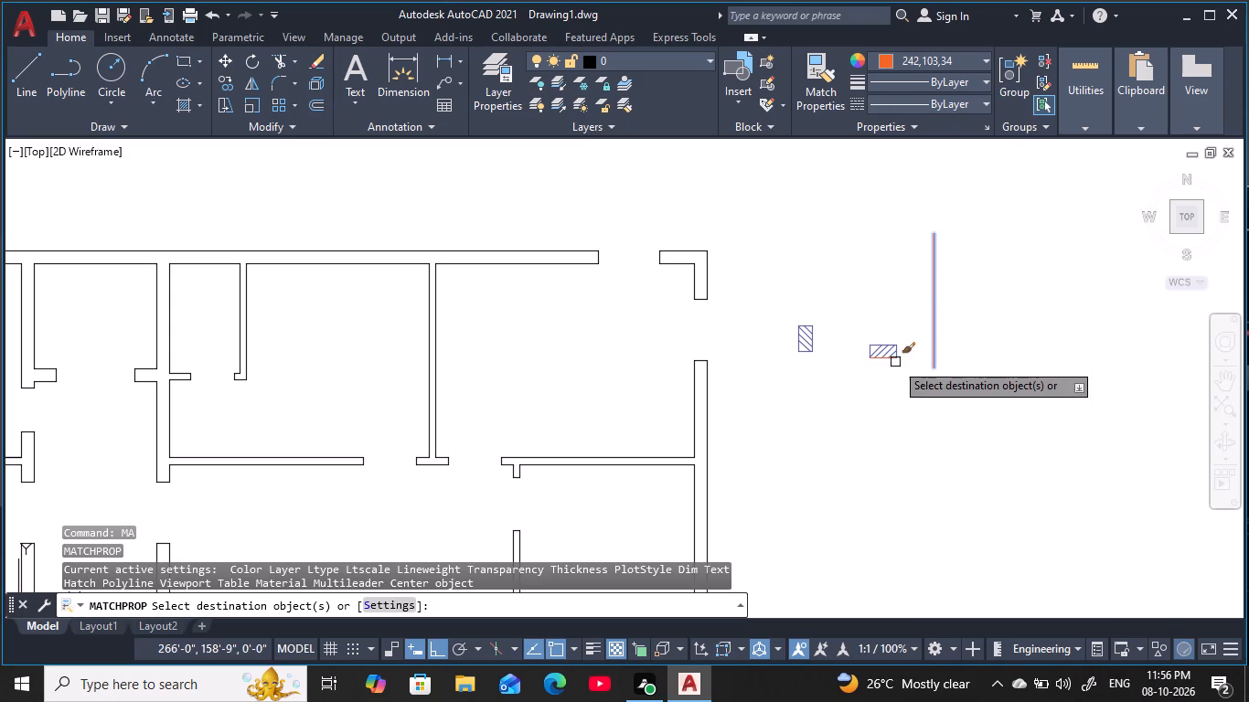
pyautogui.scroll(3, 881, 351)
pyautogui.click(978, 429)
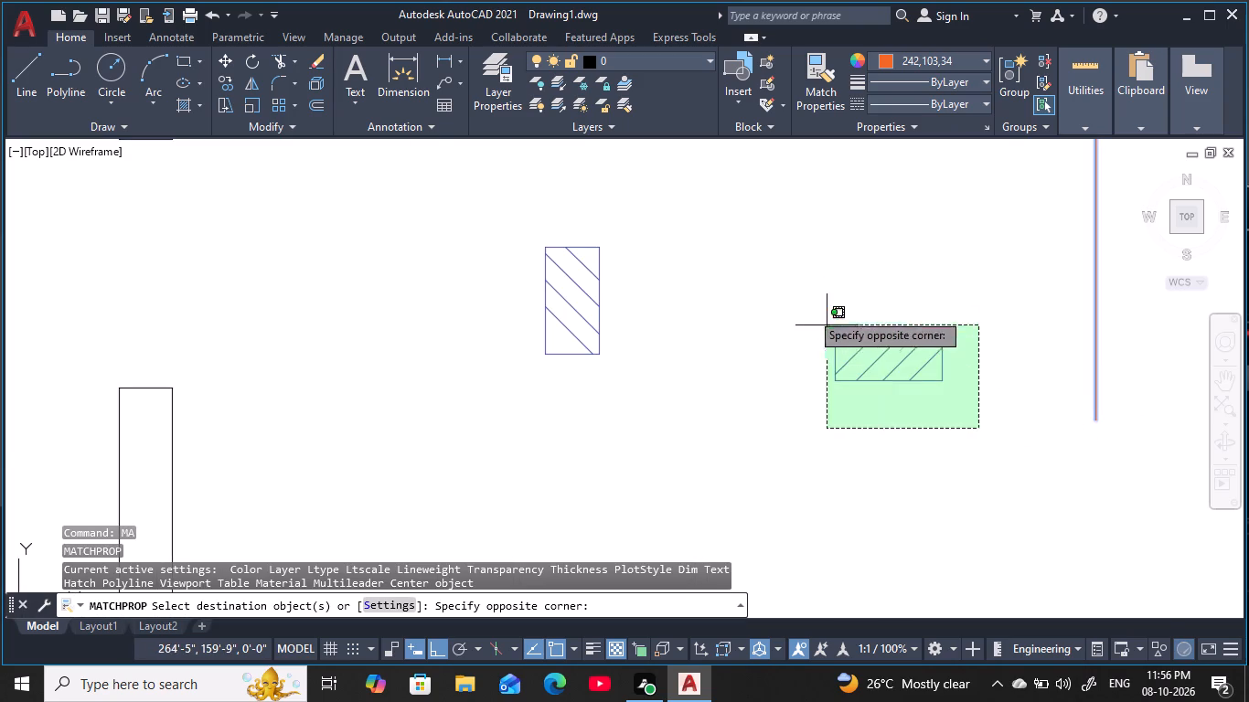
pyautogui.click(794, 291)
pyautogui.click(665, 390)
pyautogui.click(434, 174)
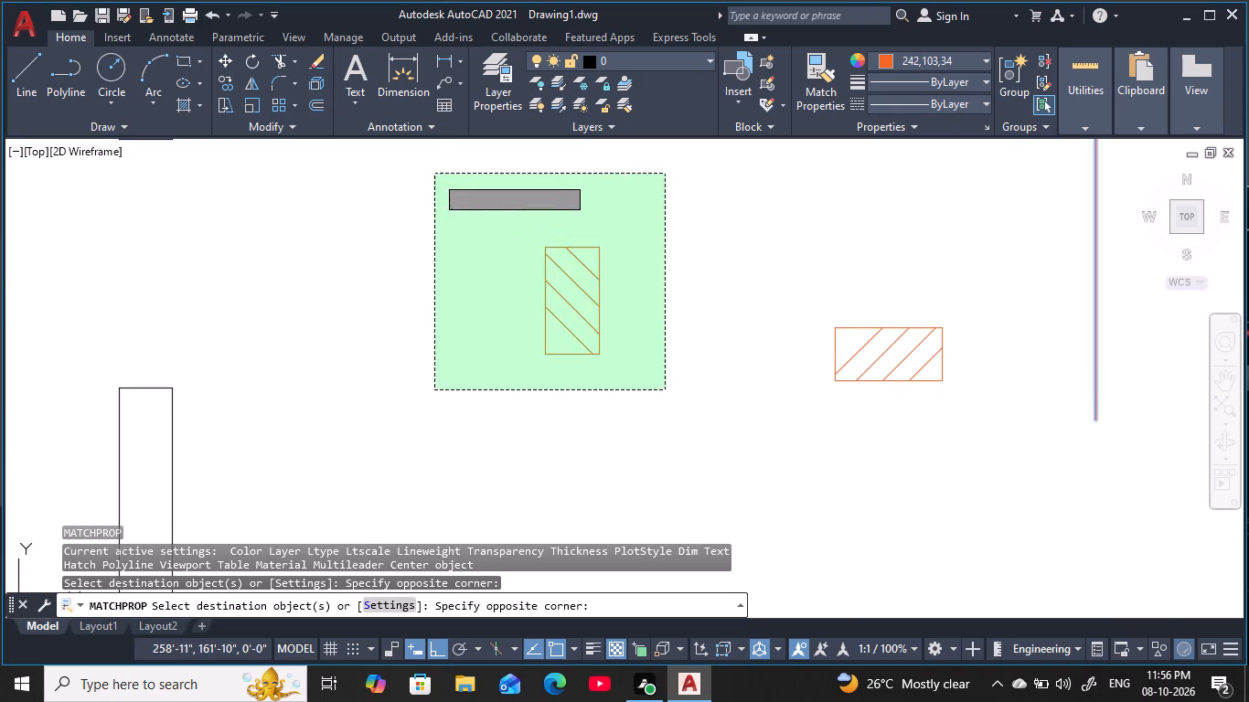
pyautogui.scroll(-2, 613, 295)
pyautogui.moveTo(632, 285); pyautogui.dragTo(647, 274, button='middle')
pyautogui.press('Escape')
pyautogui.press('Escape')
pyautogui.press('Escape')
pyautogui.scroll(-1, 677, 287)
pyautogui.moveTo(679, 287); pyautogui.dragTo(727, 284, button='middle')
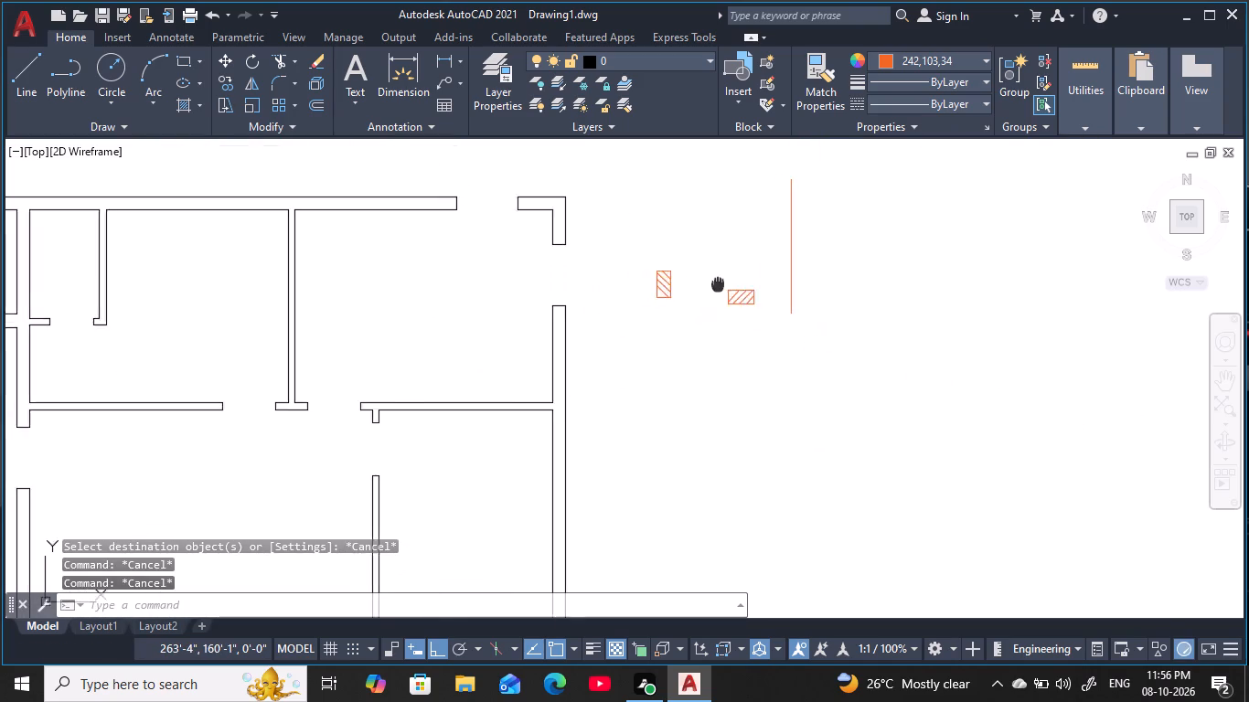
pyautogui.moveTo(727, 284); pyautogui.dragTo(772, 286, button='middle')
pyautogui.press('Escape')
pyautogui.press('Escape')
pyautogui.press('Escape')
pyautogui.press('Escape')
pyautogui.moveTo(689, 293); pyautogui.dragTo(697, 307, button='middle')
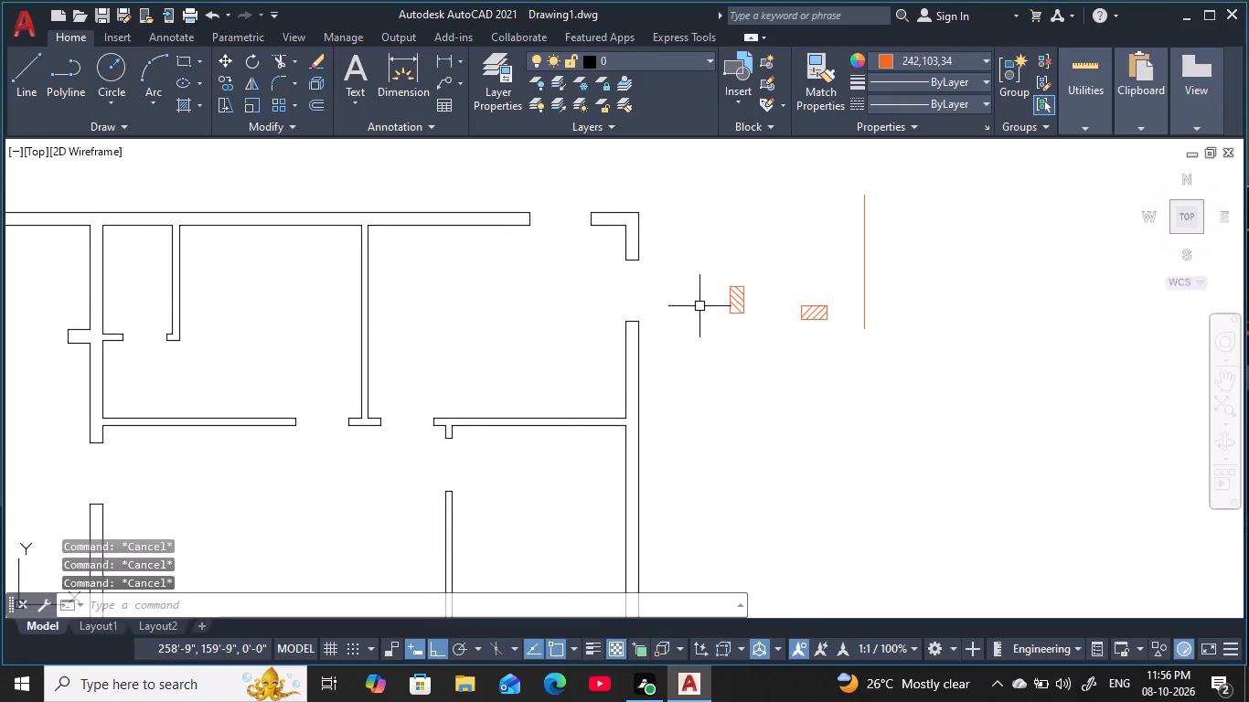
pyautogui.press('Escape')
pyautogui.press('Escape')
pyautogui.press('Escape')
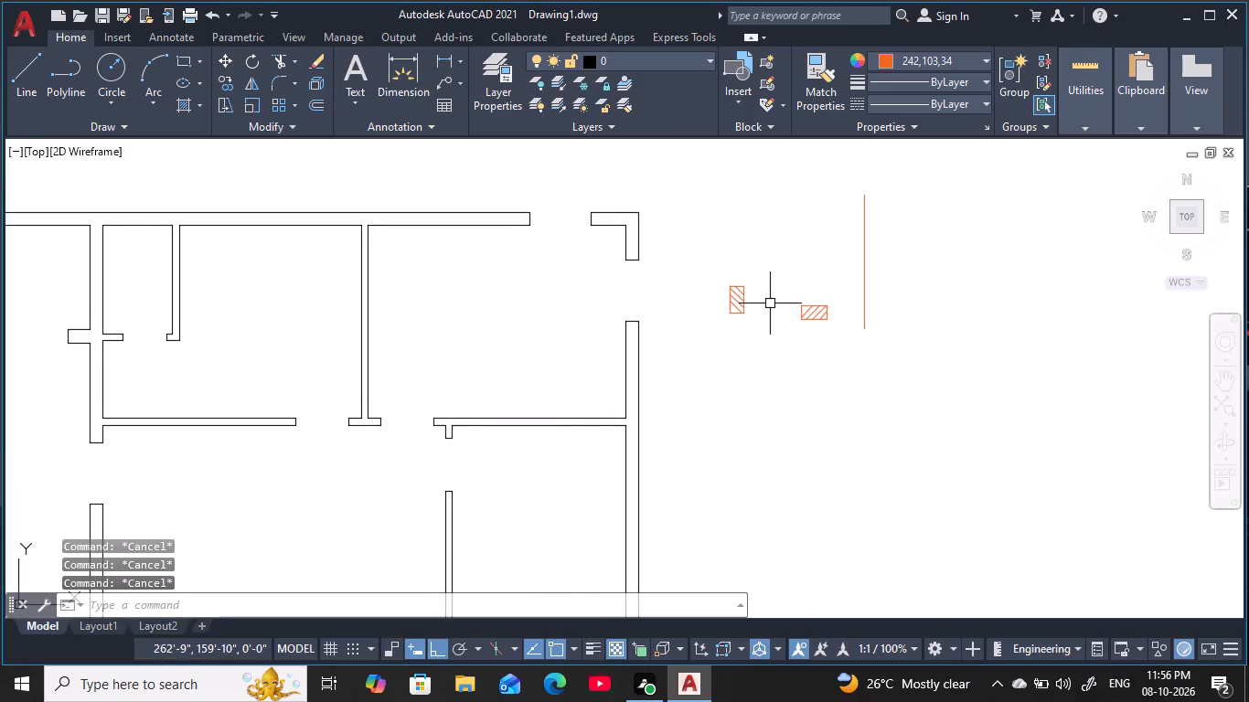
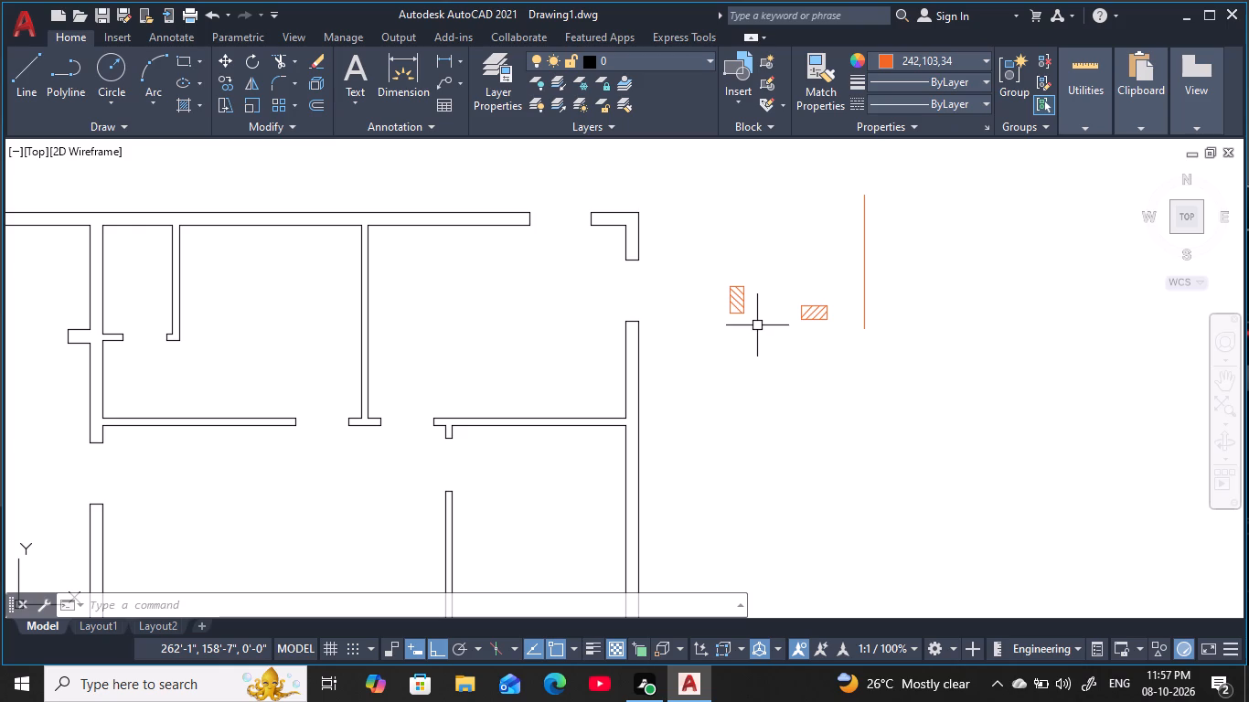
# Copy the upright hatched column beside the plan onto the floor plan's outer northeast wall corner, with Ortho off.
pyautogui.press('Escape')
pyautogui.press('Escape')
pyautogui.press('Escape')
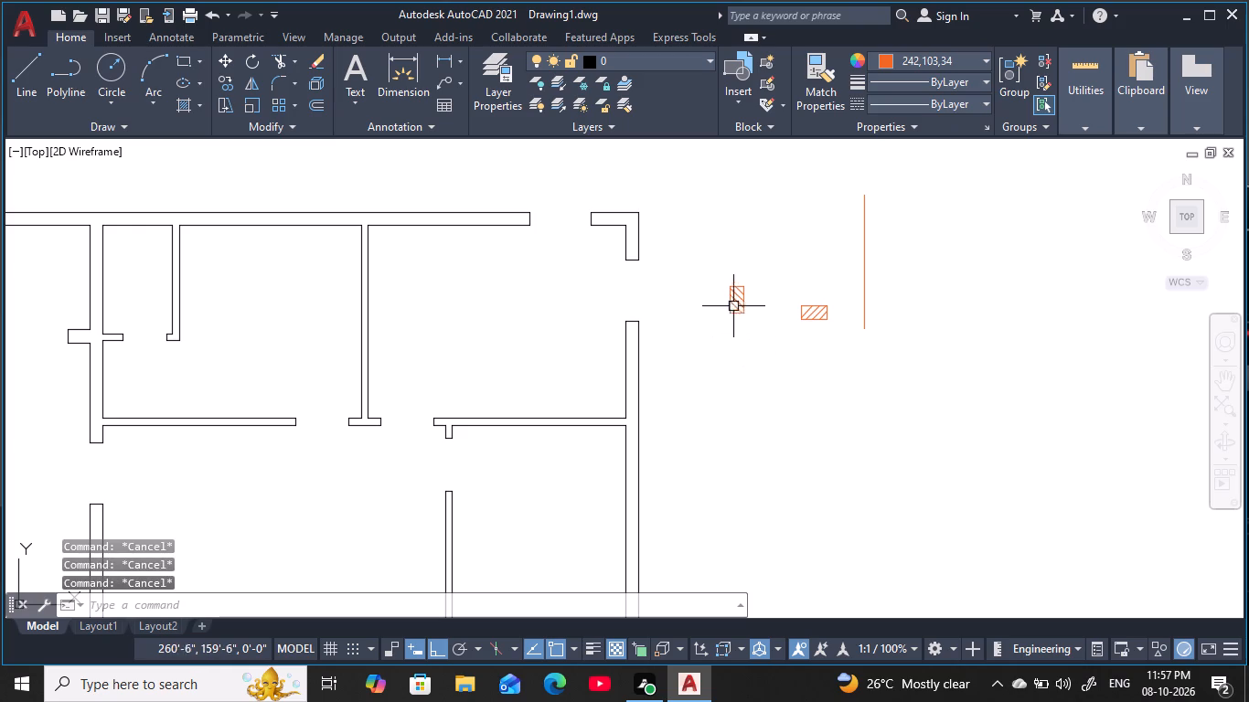
pyautogui.press('Escape')
pyautogui.press('Escape')
pyautogui.press('Escape')
pyautogui.press('Escape')
pyautogui.press('Escape')
pyautogui.click(771, 337)
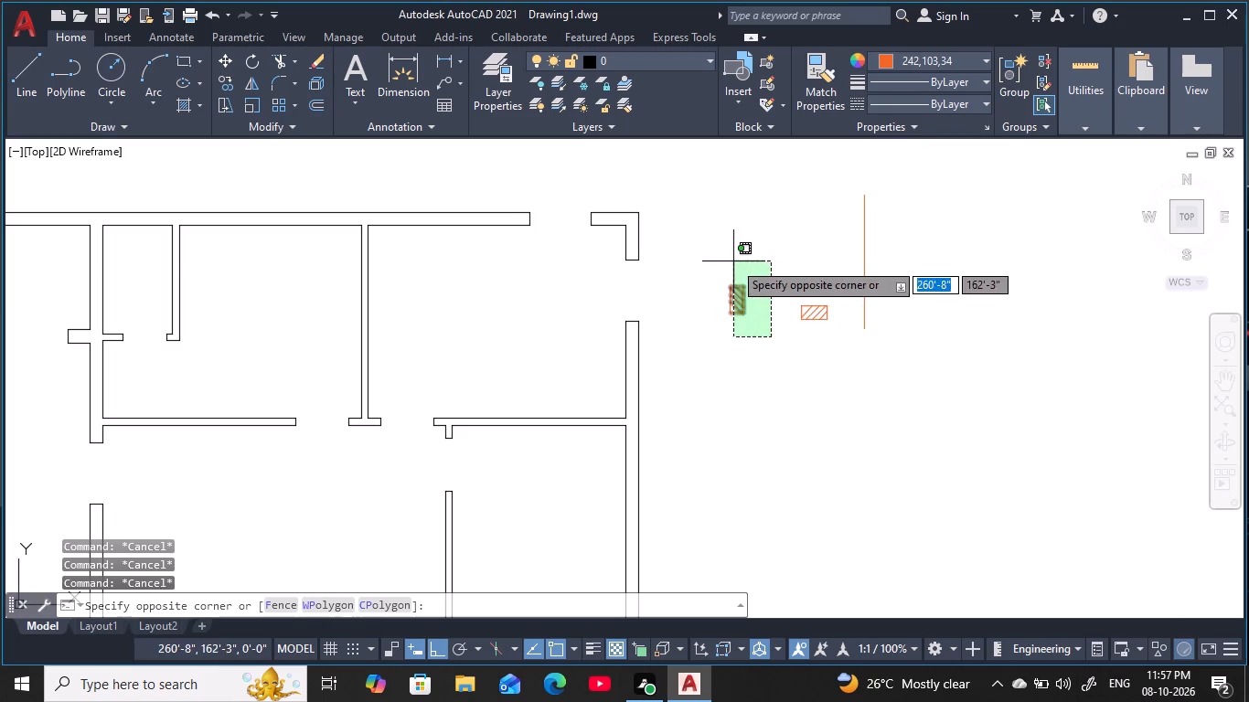
pyautogui.click(711, 247)
pyautogui.press('c')
pyautogui.press('o')
pyautogui.press('space')
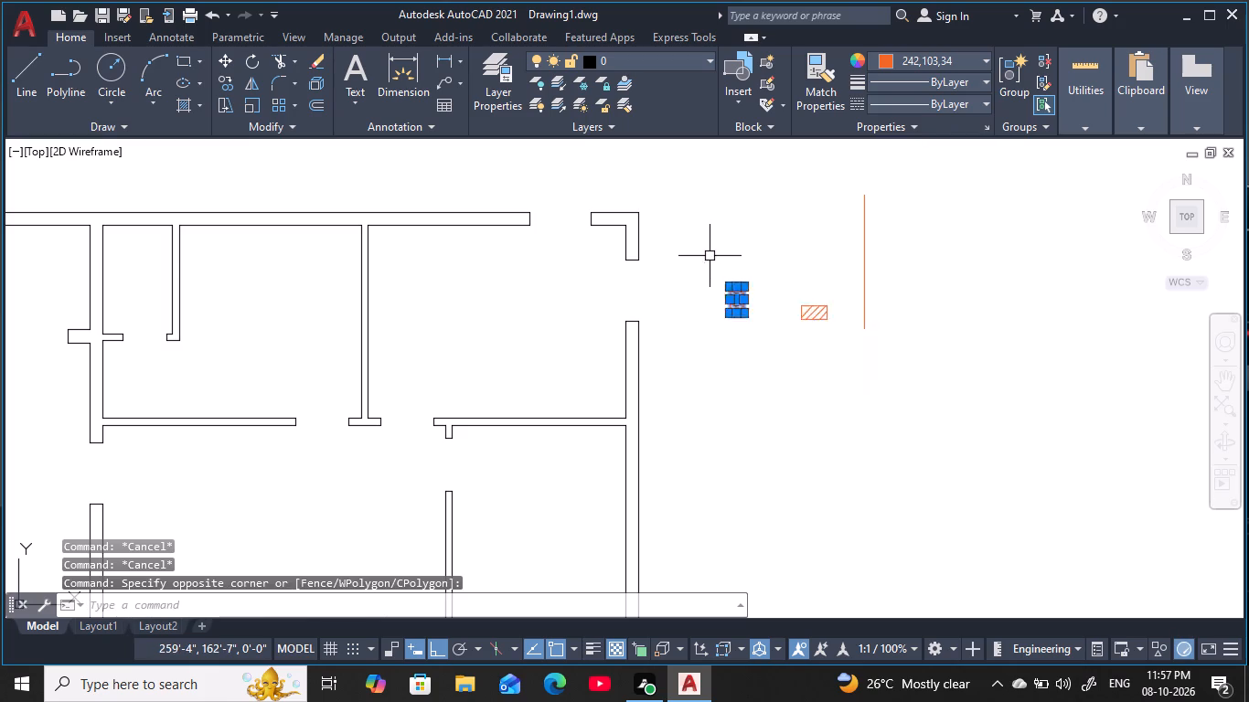
pyautogui.scroll(2, 751, 288)
pyautogui.click(730, 284)
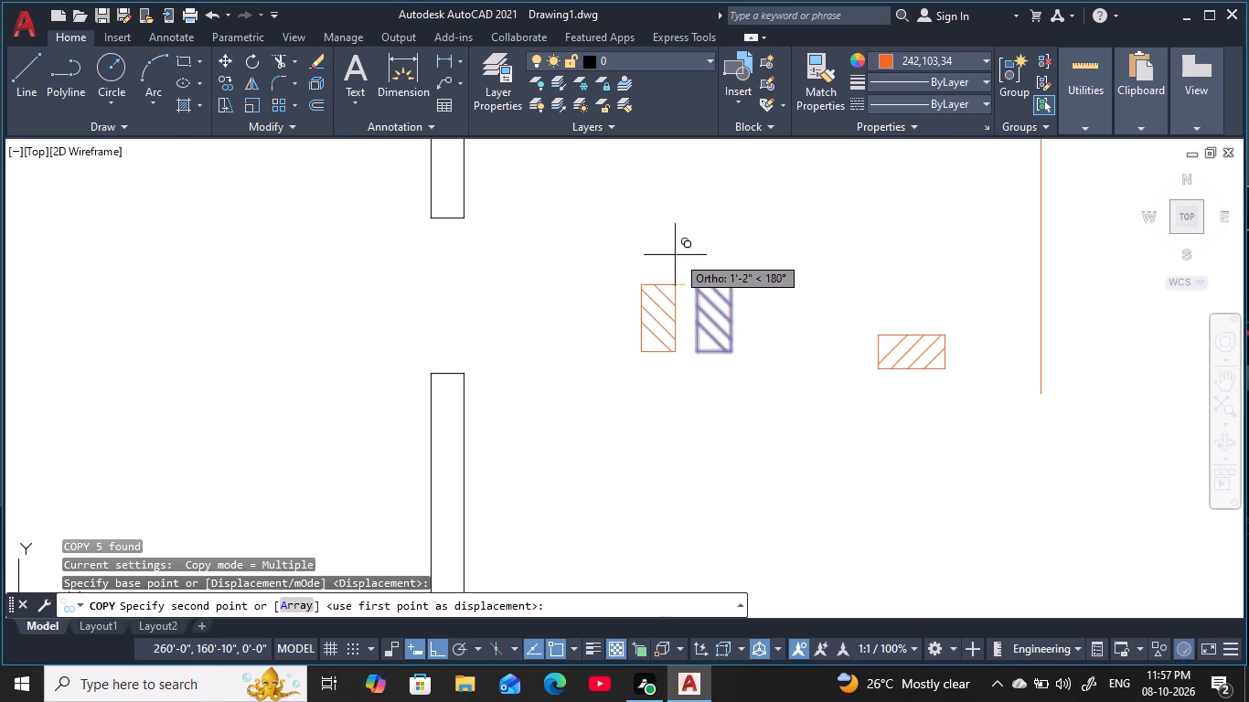
pyautogui.moveTo(675, 255); pyautogui.dragTo(657, 281, button='middle')
pyautogui.press('F8')
pyautogui.moveTo(649, 284); pyautogui.dragTo(665, 293, button='middle')
pyautogui.scroll(-1, 669, 300)
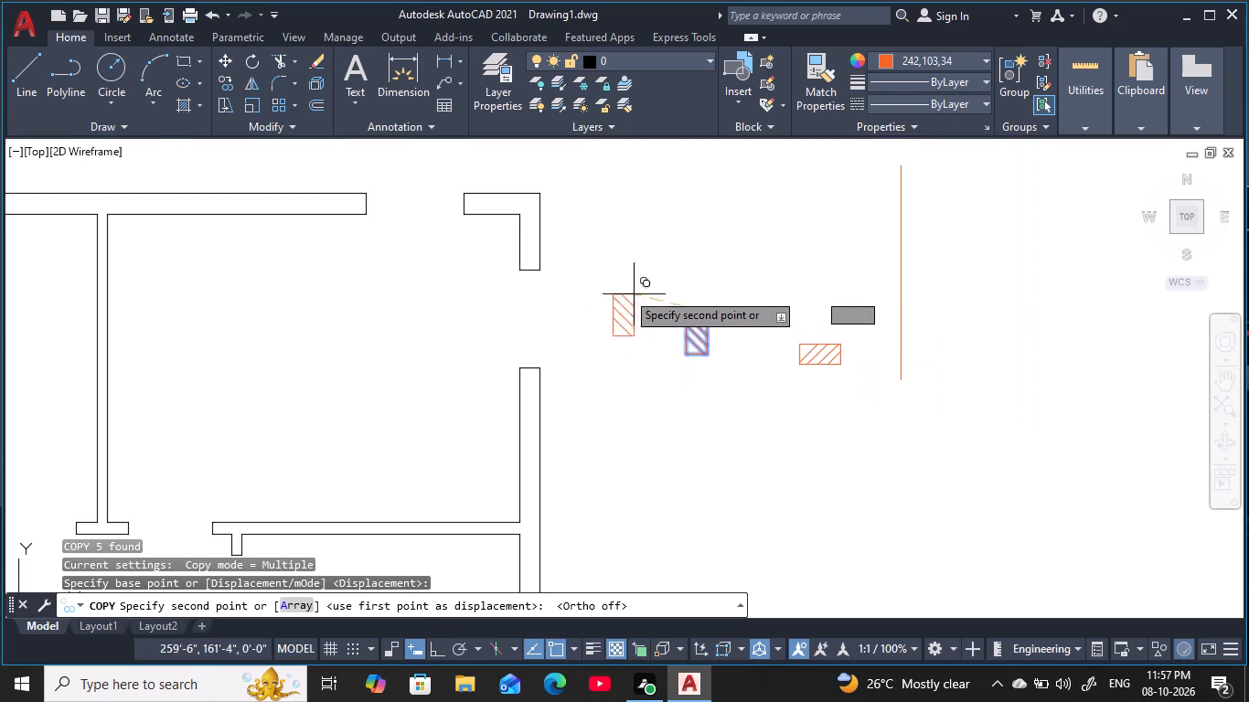
pyautogui.scroll(-1, 599, 276)
pyautogui.scroll(3, 567, 243)
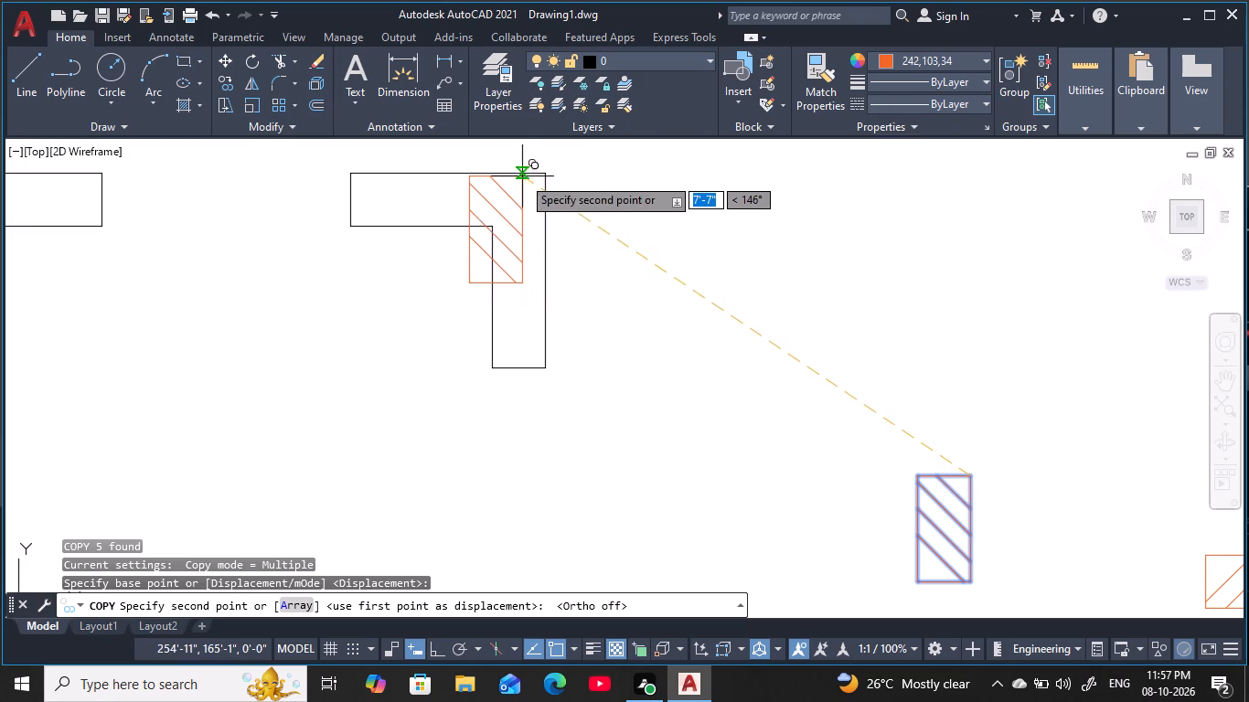
pyautogui.click(540, 177)
# Place another copy of the upright hatched column where the easternmost room's partition meets the north exterior wall.
pyautogui.scroll(-2, 420, 283)
pyautogui.moveTo(403, 290); pyautogui.dragTo(719, 291, button='middle')
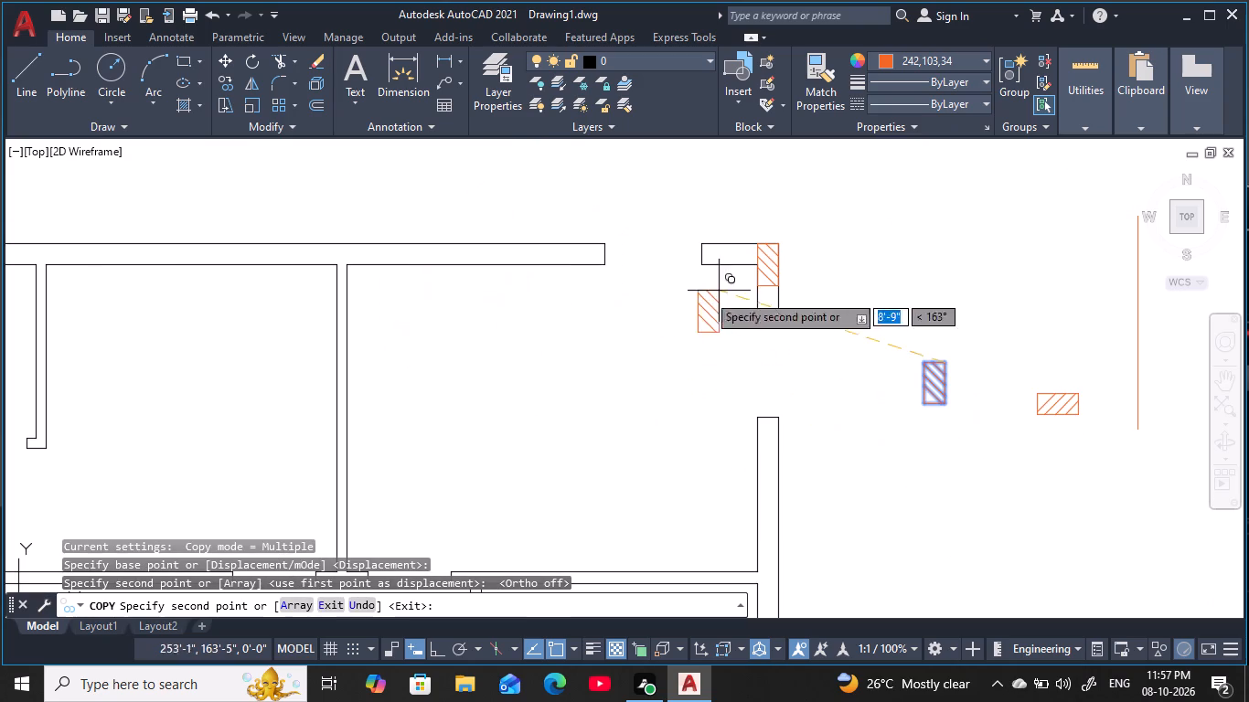
pyautogui.moveTo(524, 356); pyautogui.dragTo(647, 342, button='middle')
pyautogui.scroll(-1, 625, 335)
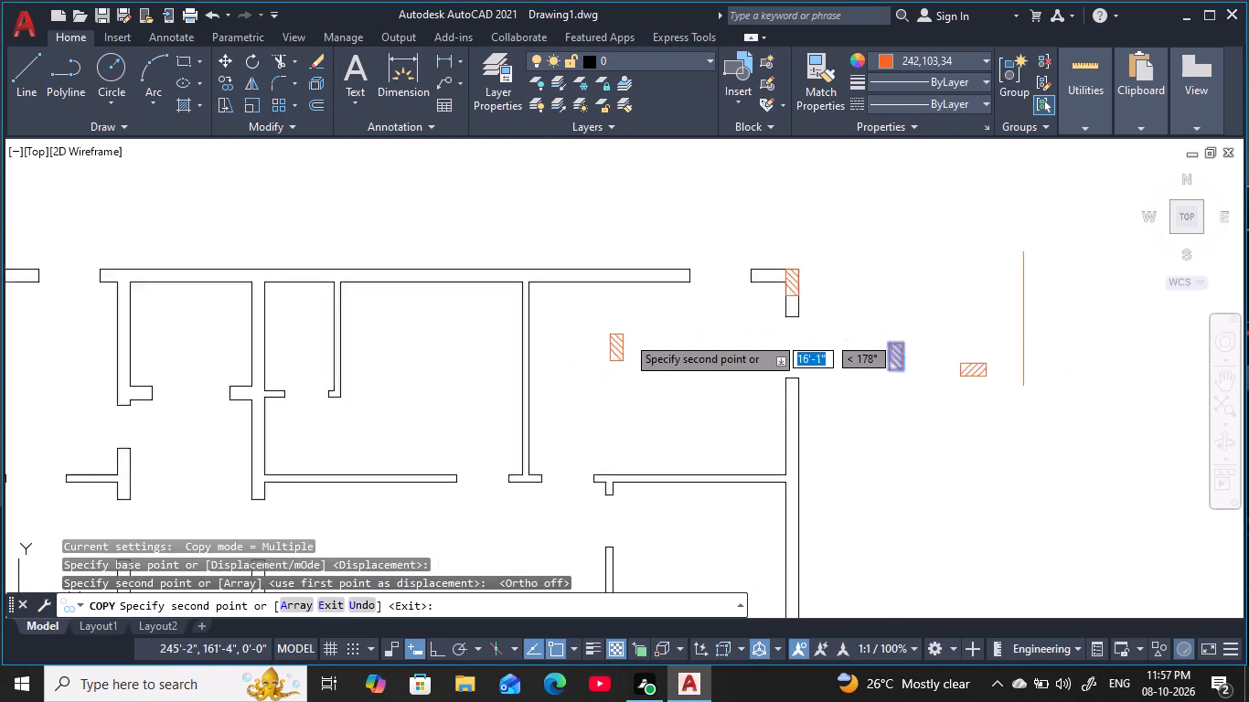
pyautogui.scroll(-1, 627, 335)
pyautogui.moveTo(629, 378); pyautogui.dragTo(751, 365, button='middle')
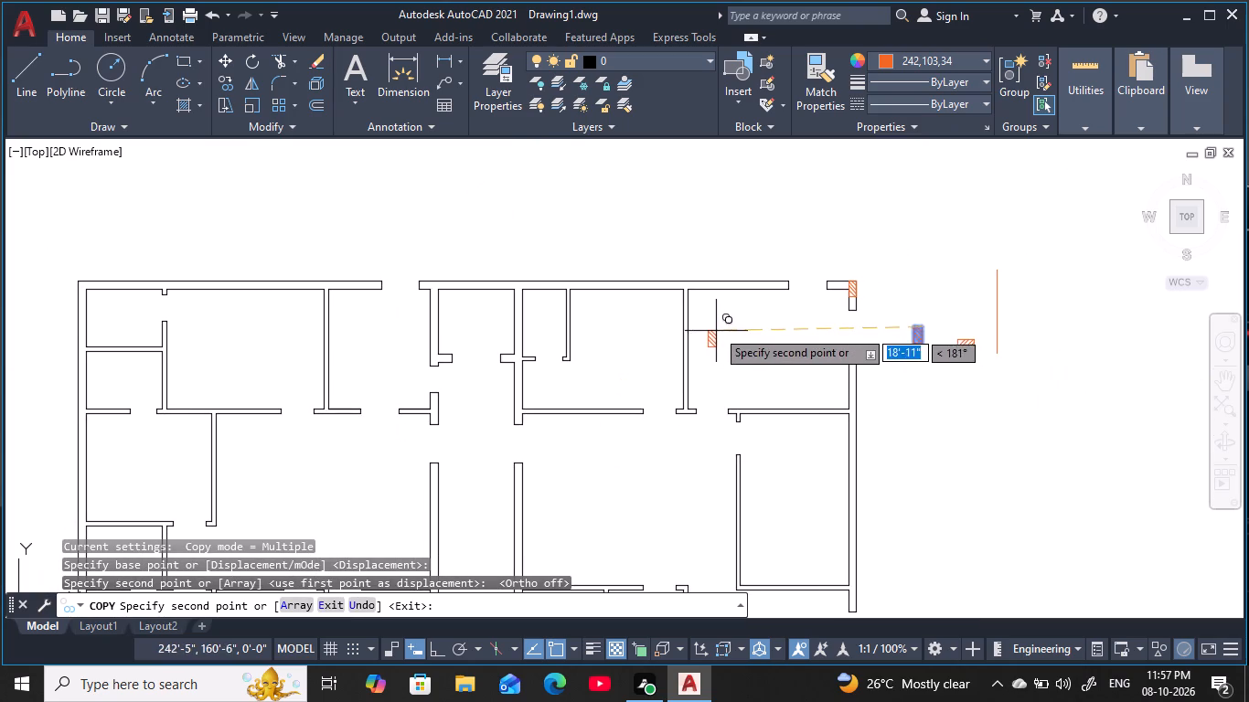
pyautogui.scroll(3, 691, 292)
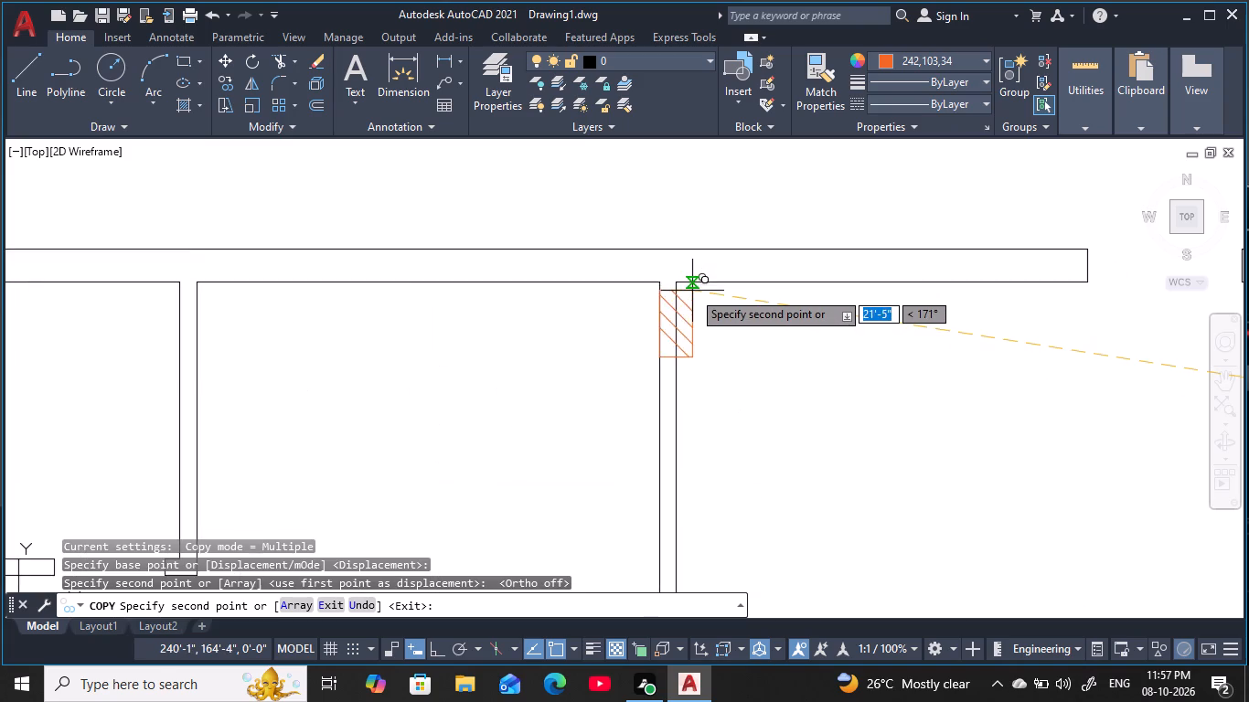
pyautogui.scroll(2, 692, 291)
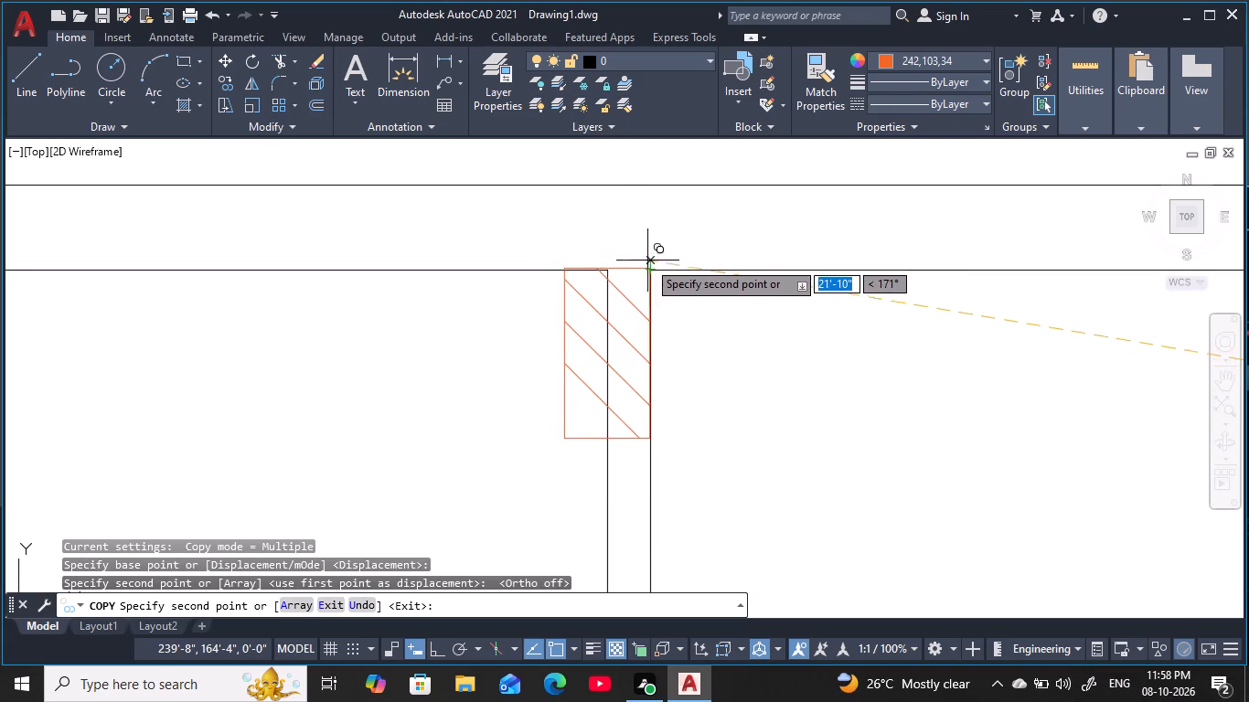
pyautogui.click(651, 187)
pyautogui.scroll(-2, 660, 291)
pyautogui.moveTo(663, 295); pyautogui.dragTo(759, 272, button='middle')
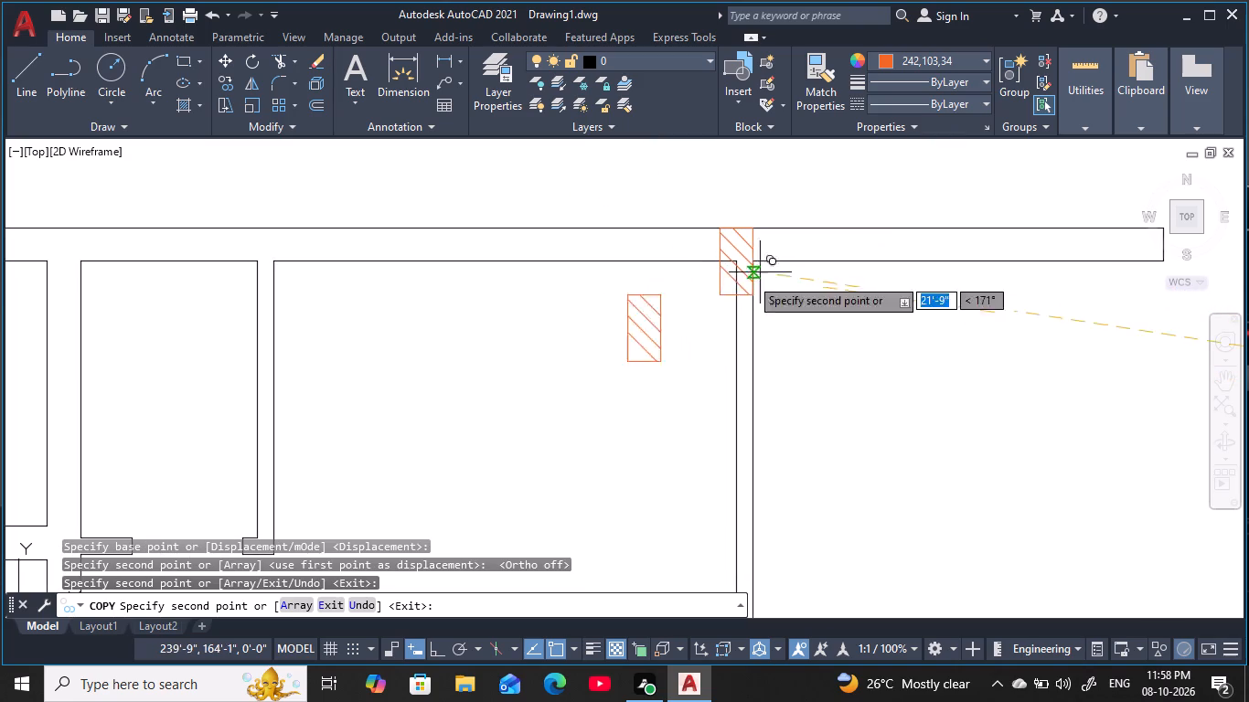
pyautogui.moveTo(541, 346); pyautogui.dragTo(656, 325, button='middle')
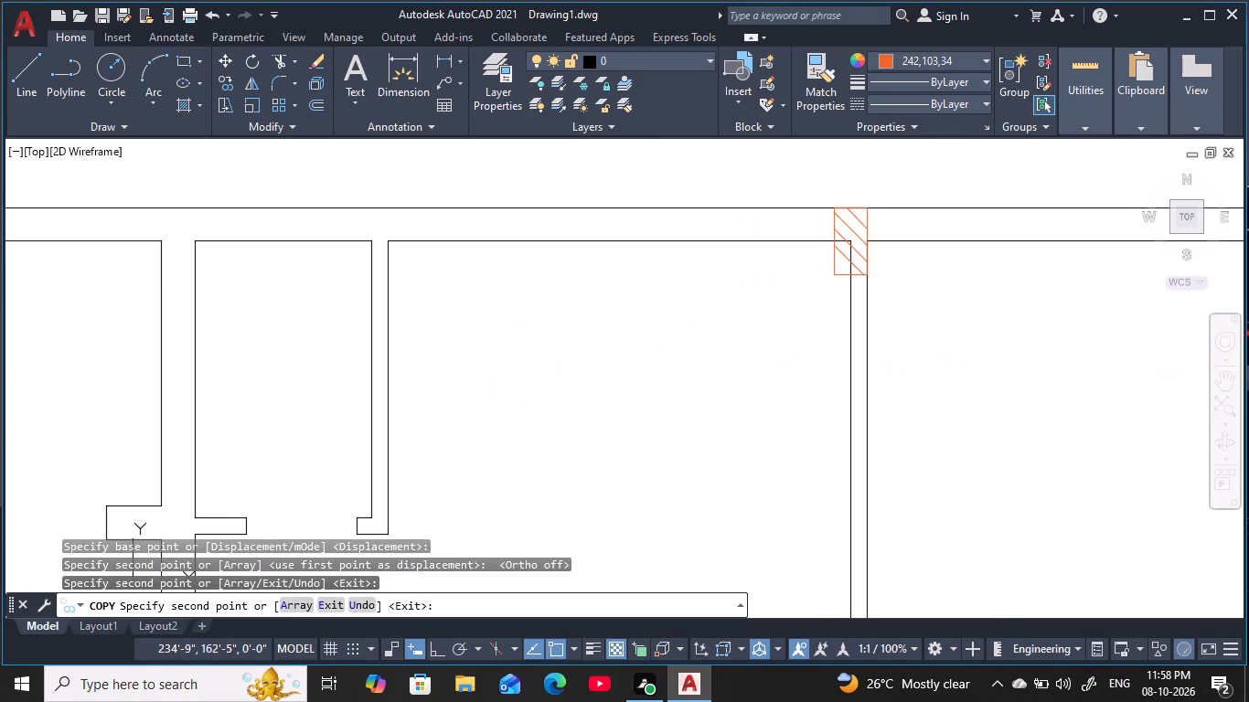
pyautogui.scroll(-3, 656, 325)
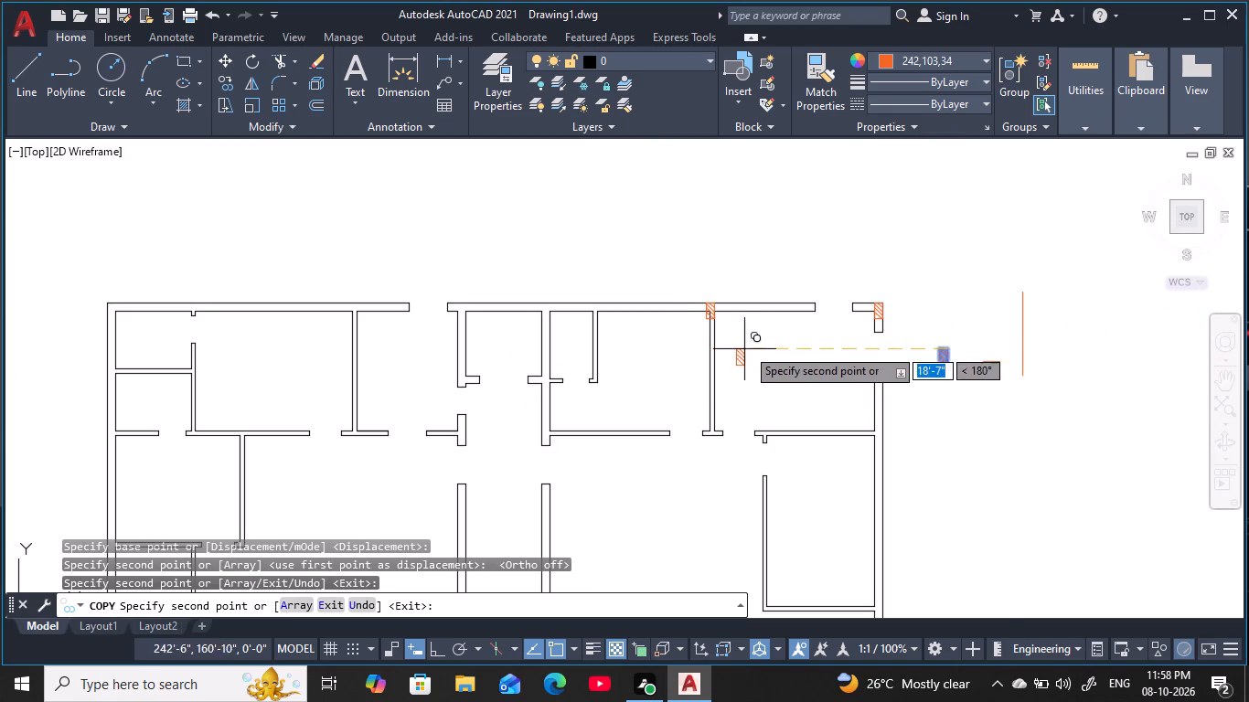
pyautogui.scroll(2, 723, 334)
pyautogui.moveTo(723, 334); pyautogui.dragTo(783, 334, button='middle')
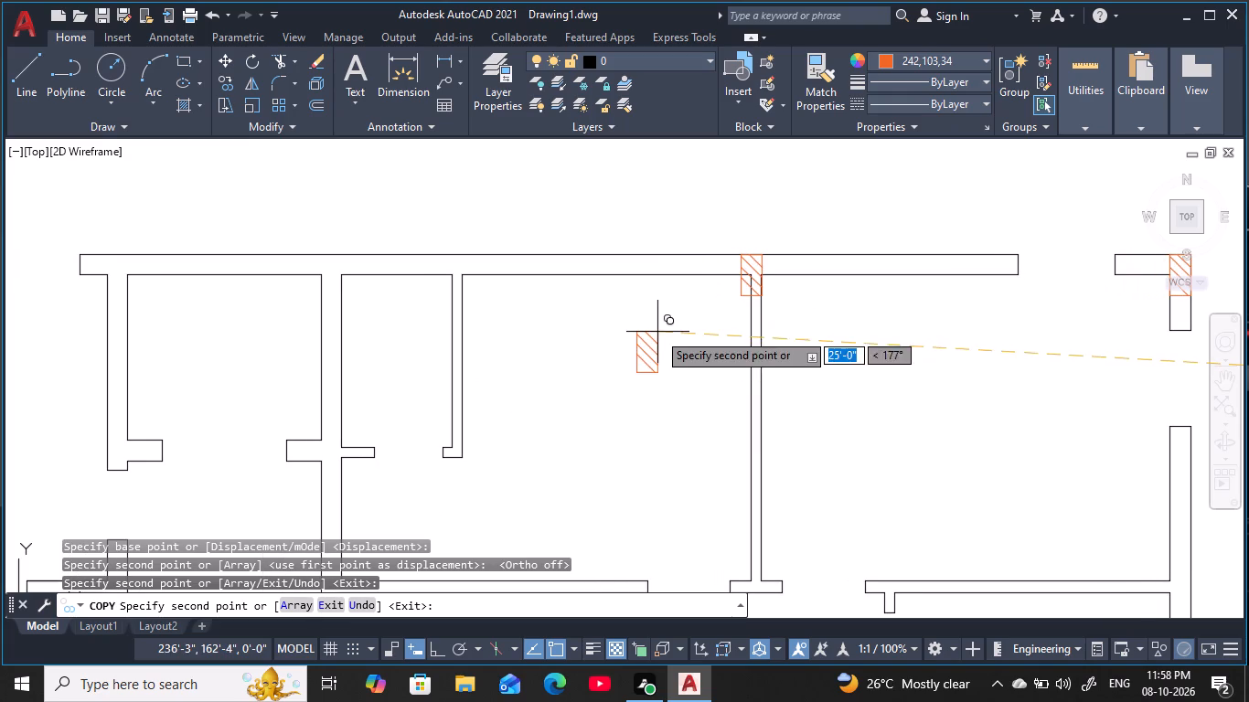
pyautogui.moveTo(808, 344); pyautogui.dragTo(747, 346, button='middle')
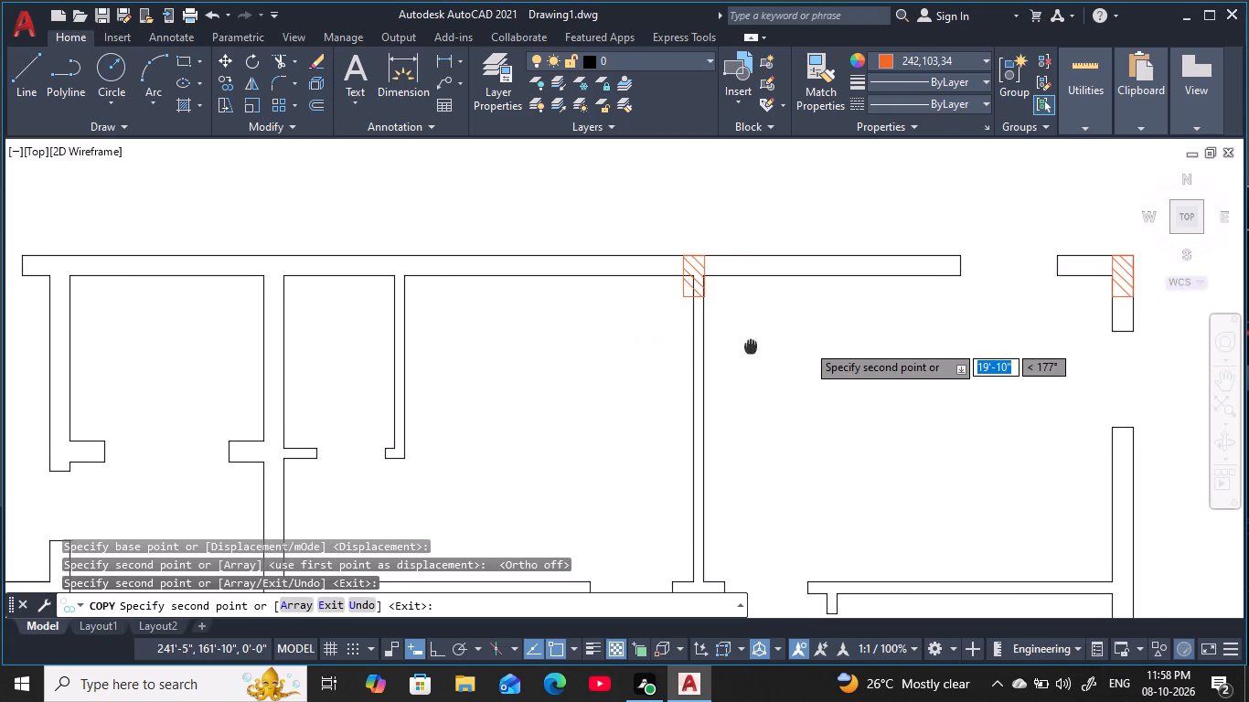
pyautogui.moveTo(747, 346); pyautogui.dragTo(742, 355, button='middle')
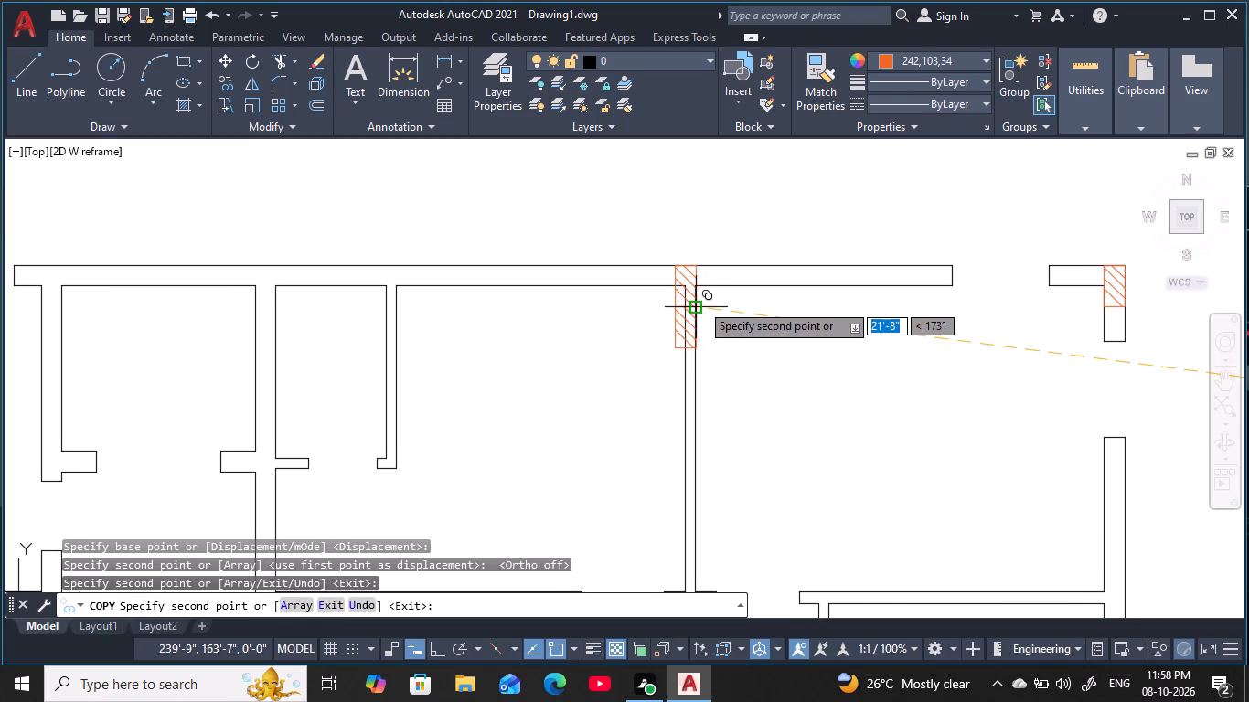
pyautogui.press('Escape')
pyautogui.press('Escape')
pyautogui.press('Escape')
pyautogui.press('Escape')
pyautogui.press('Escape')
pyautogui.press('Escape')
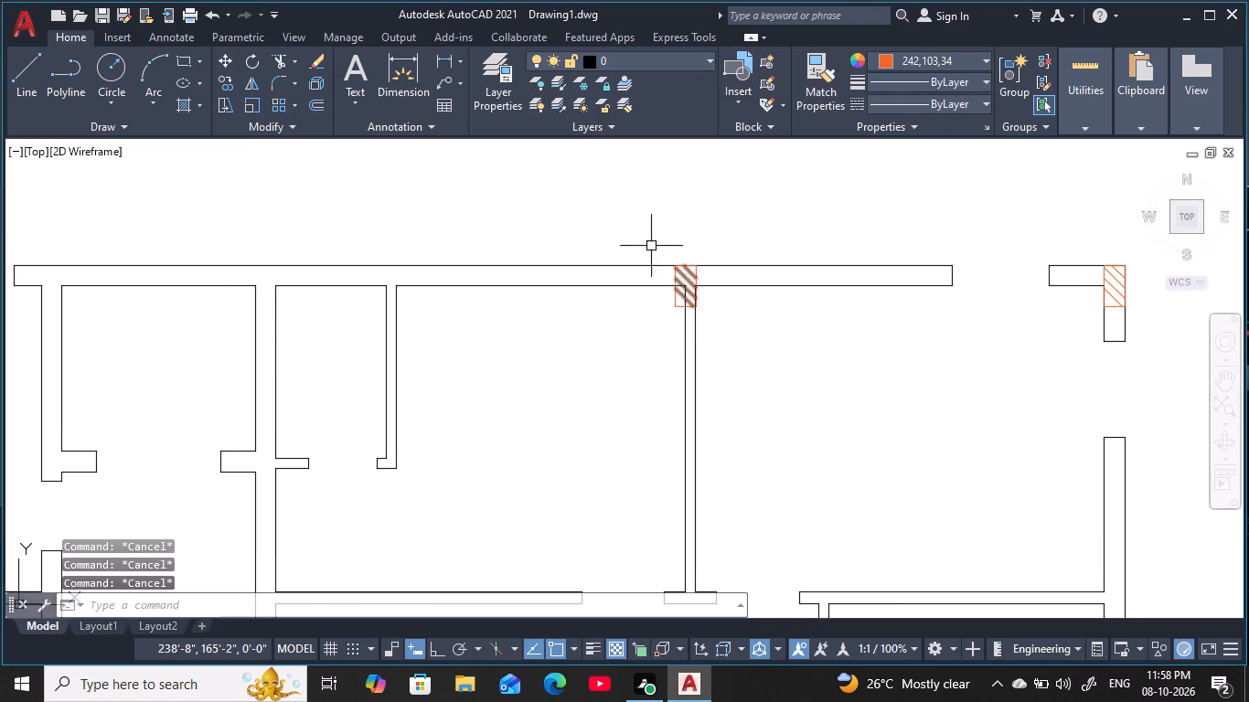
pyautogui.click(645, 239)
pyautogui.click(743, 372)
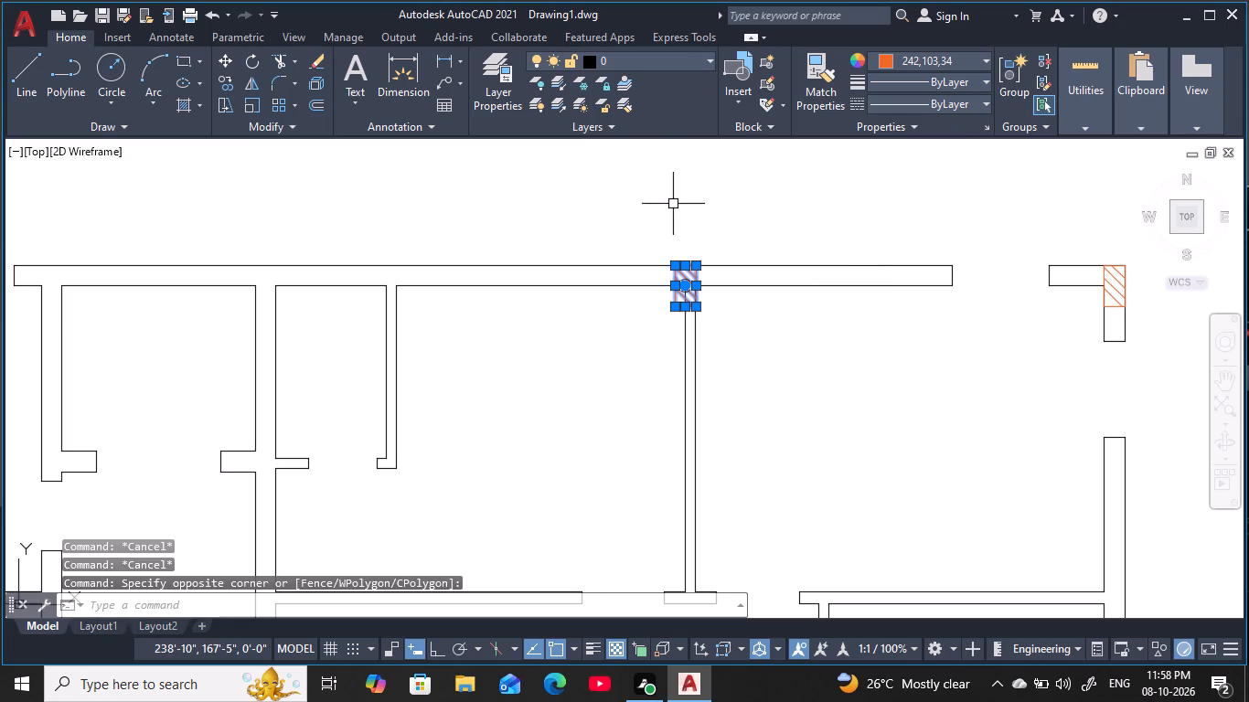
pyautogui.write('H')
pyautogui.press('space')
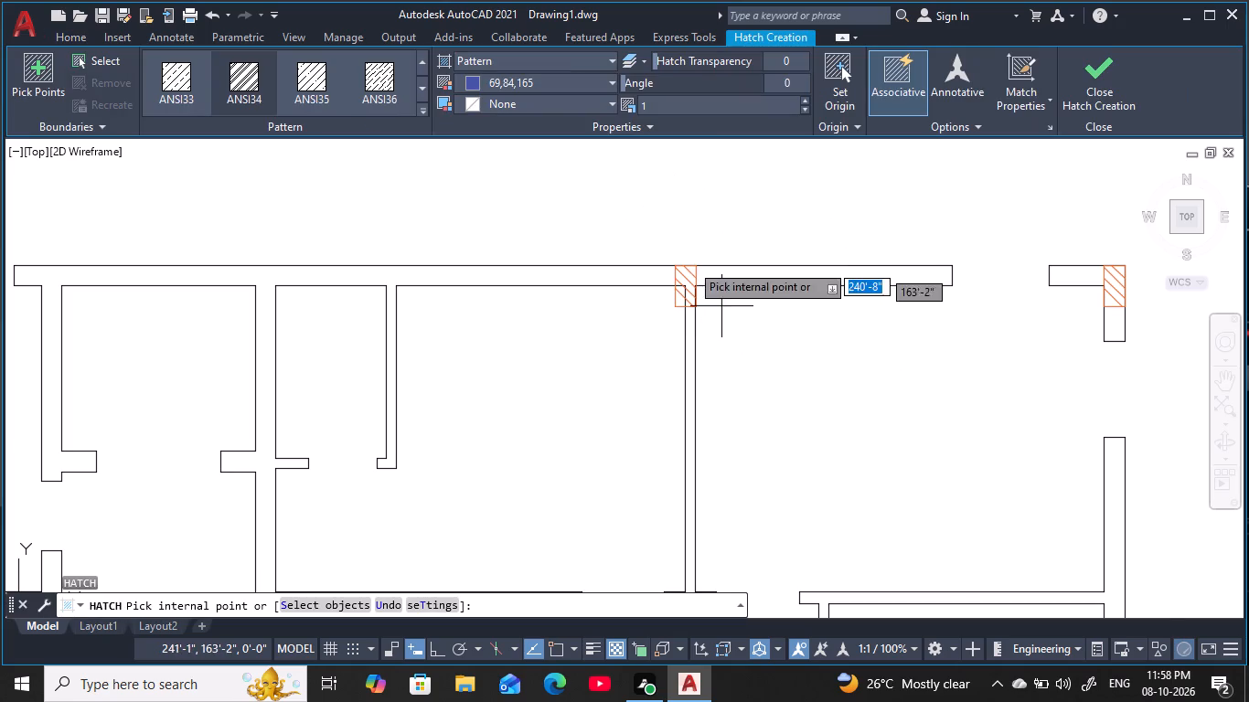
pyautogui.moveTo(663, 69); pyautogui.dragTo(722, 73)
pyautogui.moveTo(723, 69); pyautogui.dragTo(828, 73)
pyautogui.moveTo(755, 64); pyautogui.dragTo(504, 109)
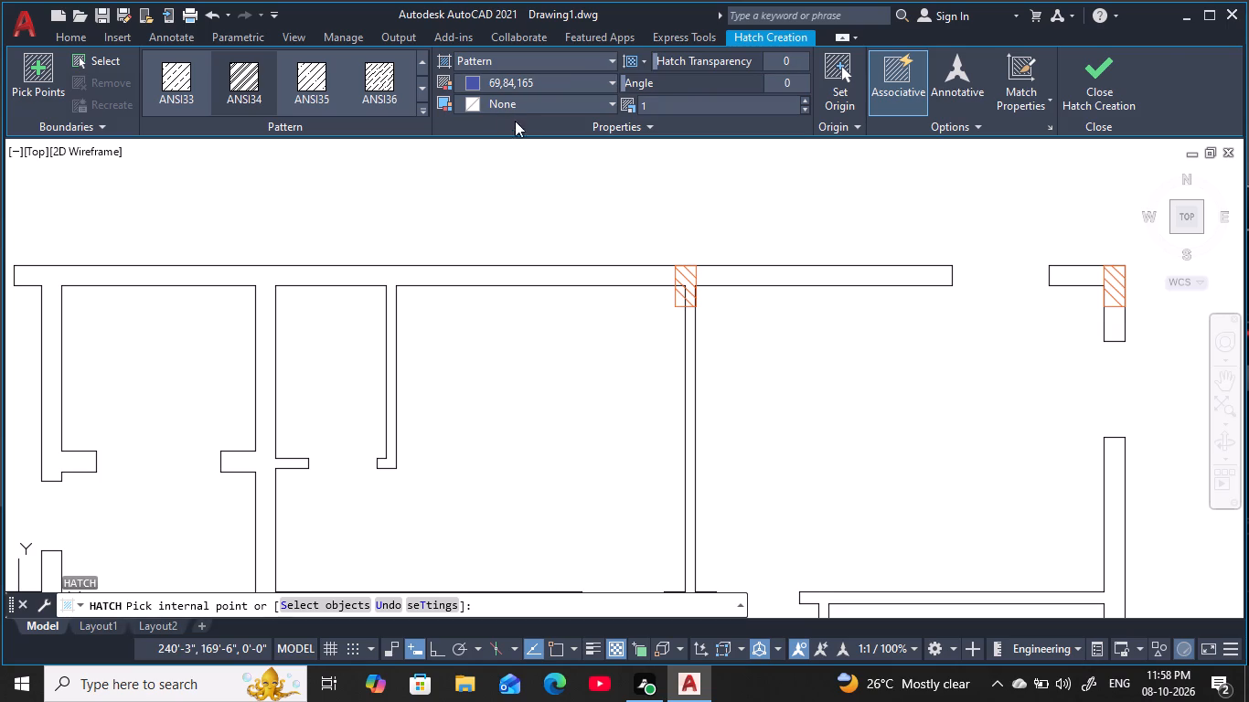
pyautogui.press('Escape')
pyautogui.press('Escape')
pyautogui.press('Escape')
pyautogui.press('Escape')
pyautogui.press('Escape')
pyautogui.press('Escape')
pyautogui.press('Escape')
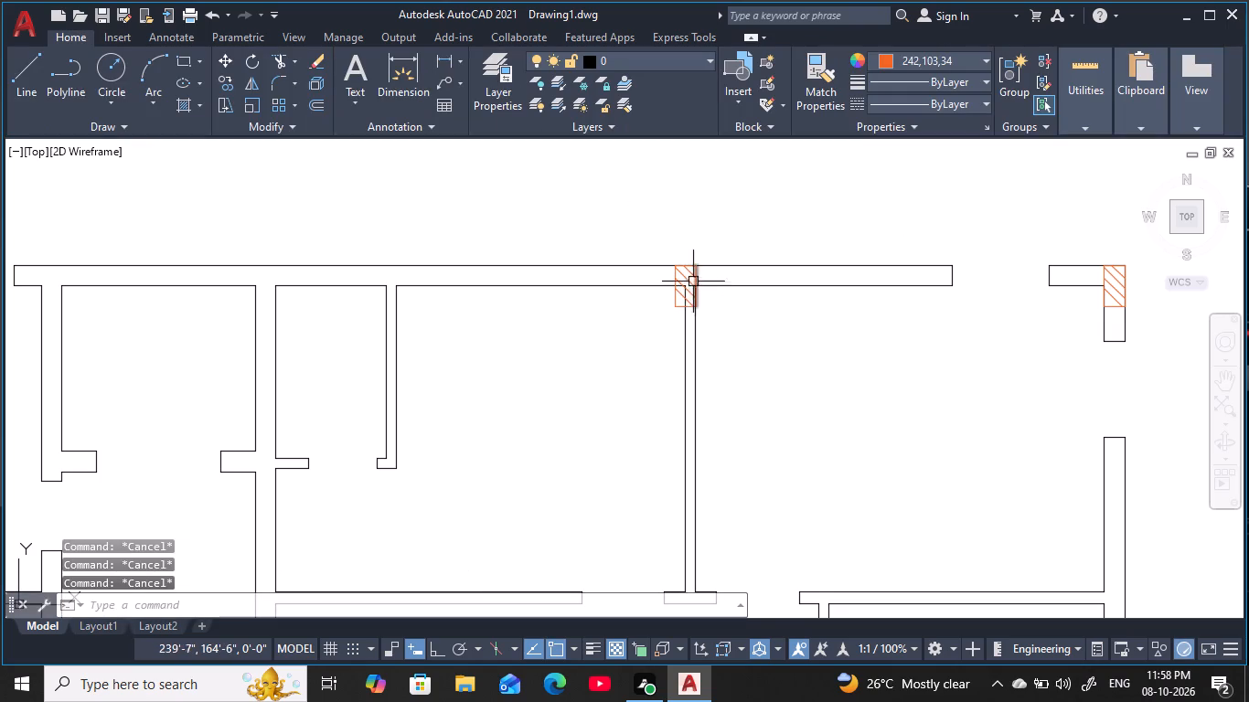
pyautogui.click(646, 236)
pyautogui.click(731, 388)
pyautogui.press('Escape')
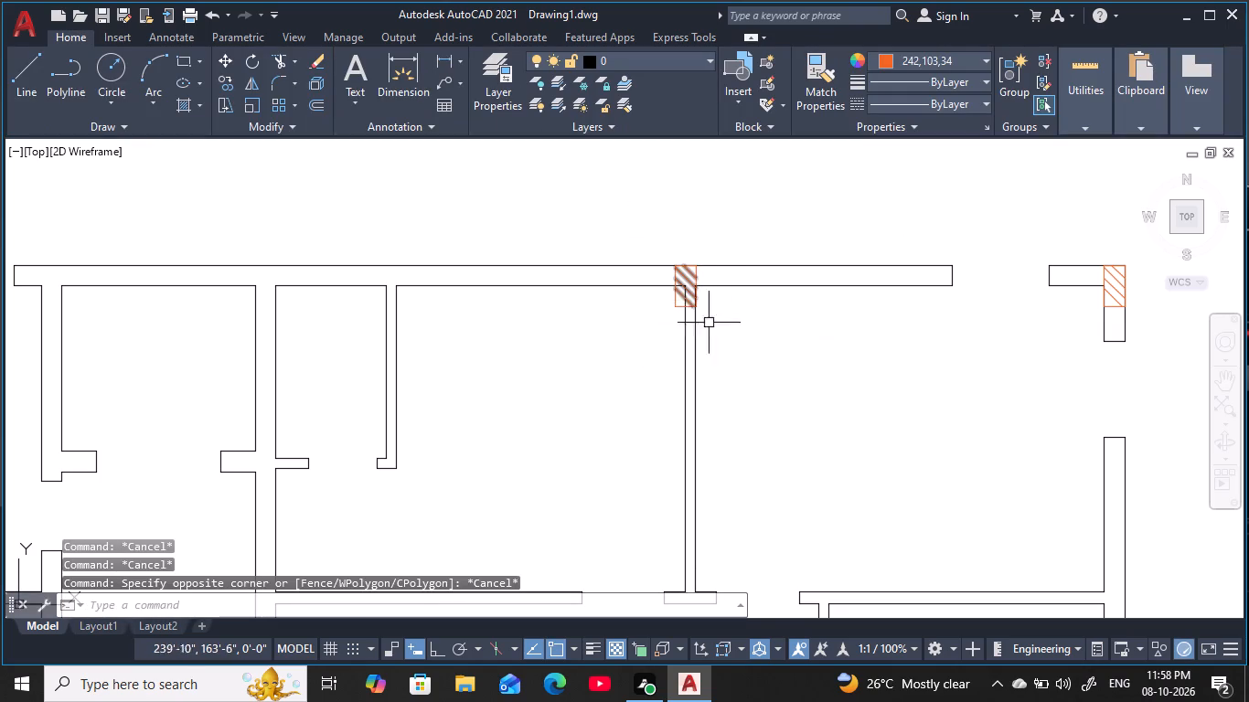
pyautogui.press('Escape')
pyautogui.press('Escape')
# Move the hatched column at the north wall's partition junction into the empty space east of the plan.
pyautogui.moveTo(645, 235); pyautogui.dragTo(657, 253)
pyautogui.click(763, 391)
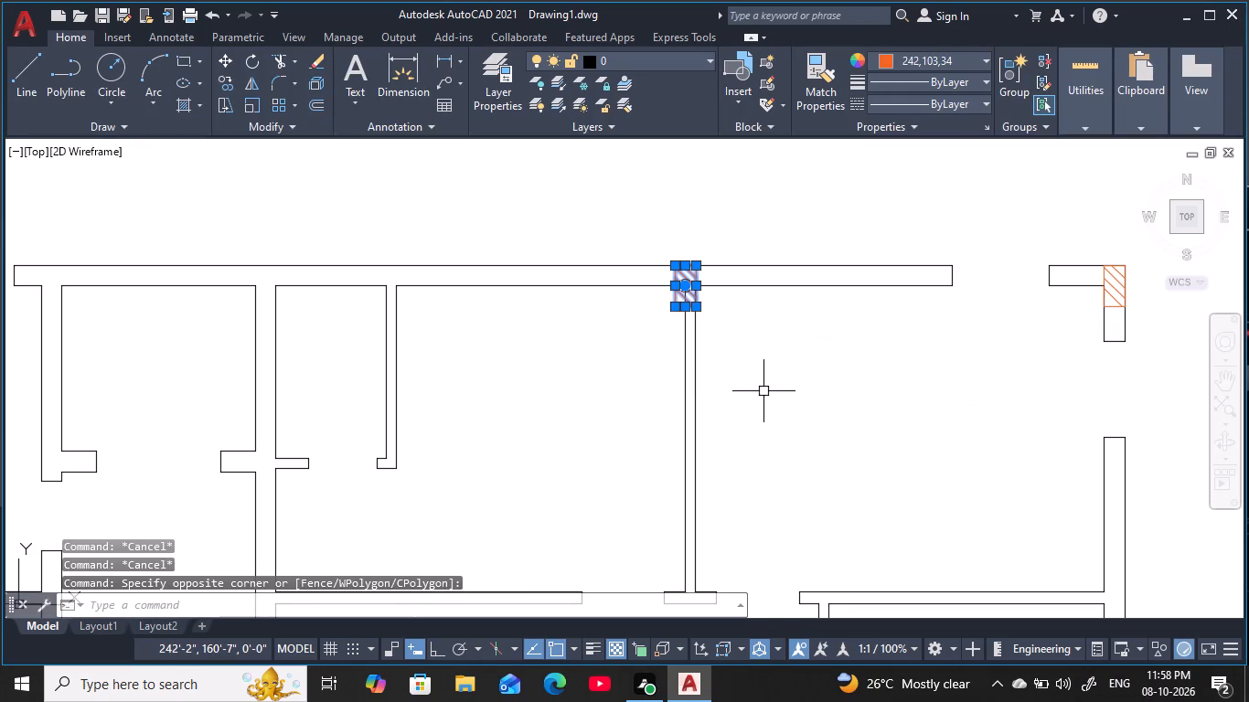
pyautogui.press('m')
pyautogui.press('space')
pyautogui.click(679, 275)
pyautogui.moveTo(1033, 350); pyautogui.dragTo(683, 312, button='middle')
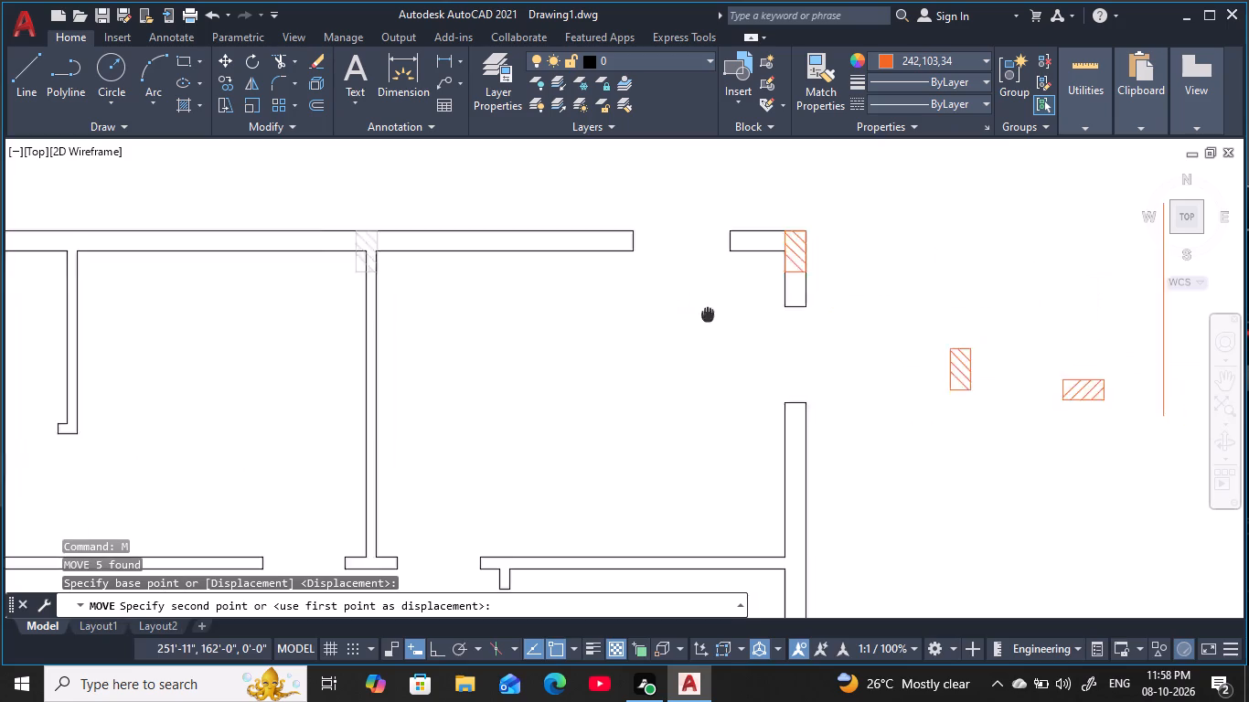
pyautogui.moveTo(683, 312); pyautogui.dragTo(534, 300, button='middle')
pyautogui.click(823, 268)
pyautogui.press('Escape')
pyautogui.press('Escape')
pyautogui.press('Escape')
pyautogui.press('Escape')
pyautogui.press('Escape')
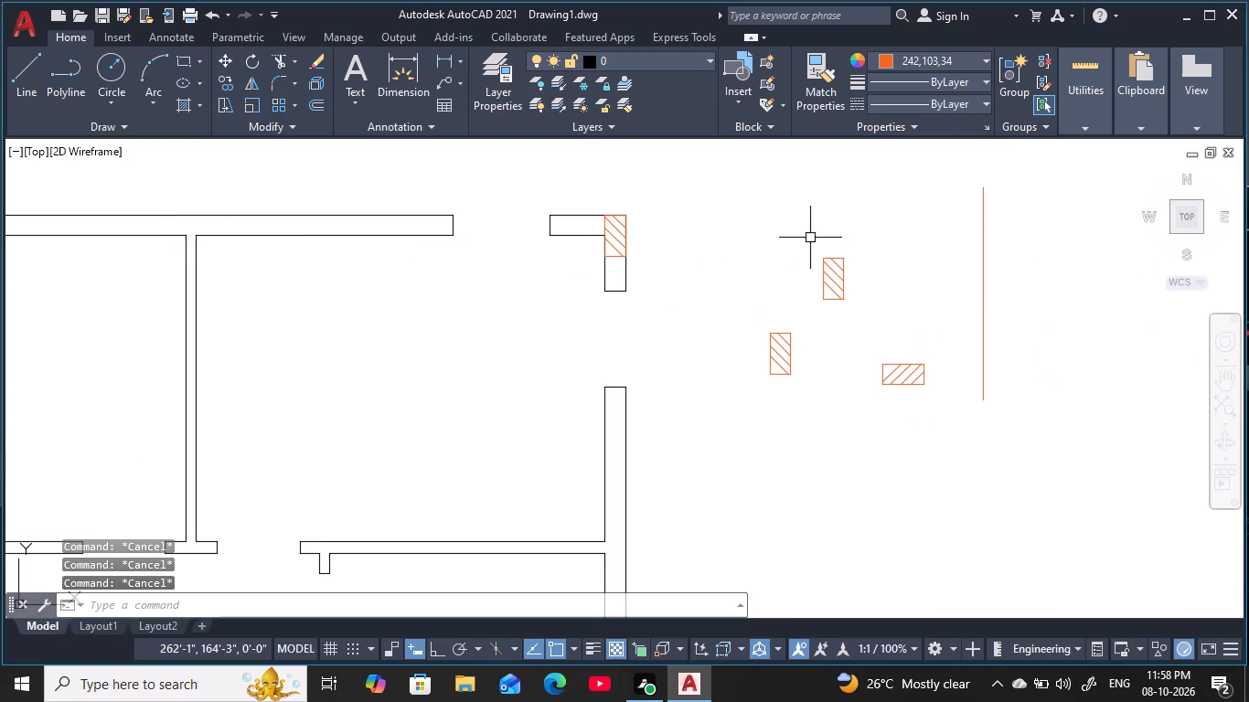
pyautogui.press('Escape')
pyautogui.click(787, 349)
pyautogui.press('Escape')
pyautogui.press('Escape')
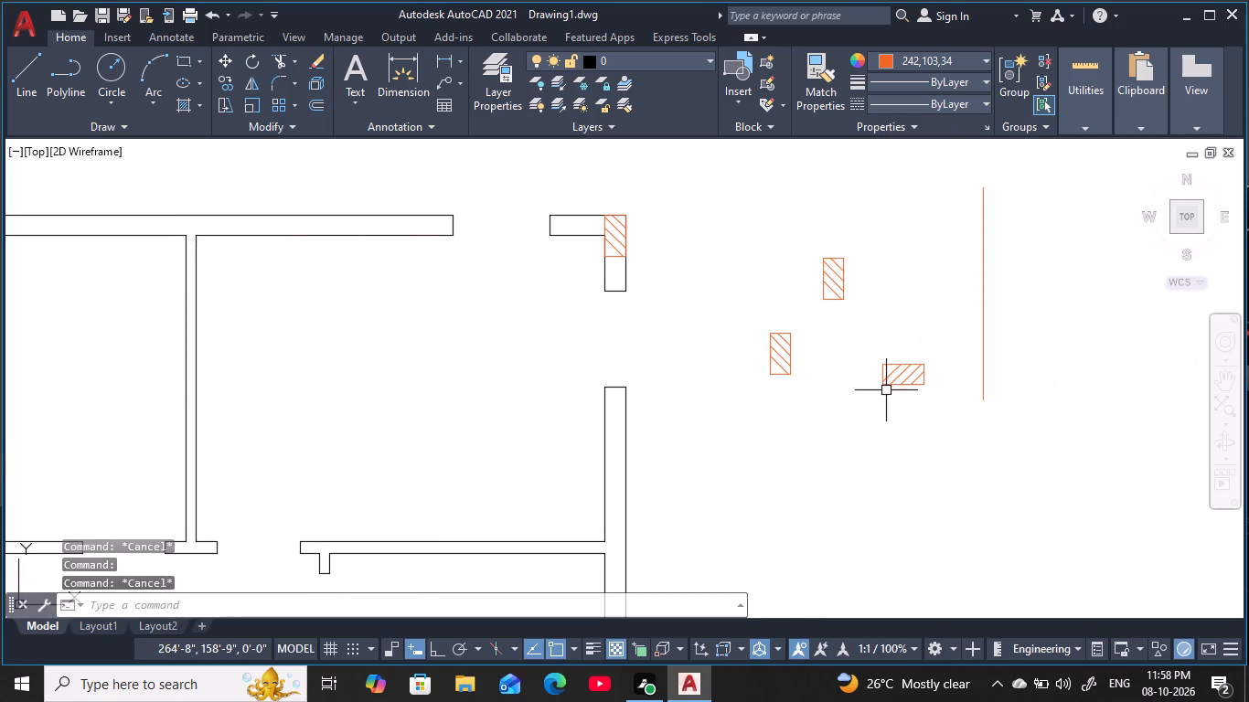
pyautogui.press('Escape')
# Hatch inside the horizontal column rectangle east of the plan with ANSI34, colour 69,84,165, scale 1 and transparency 42.
pyautogui.click(870, 353)
pyautogui.click(946, 407)
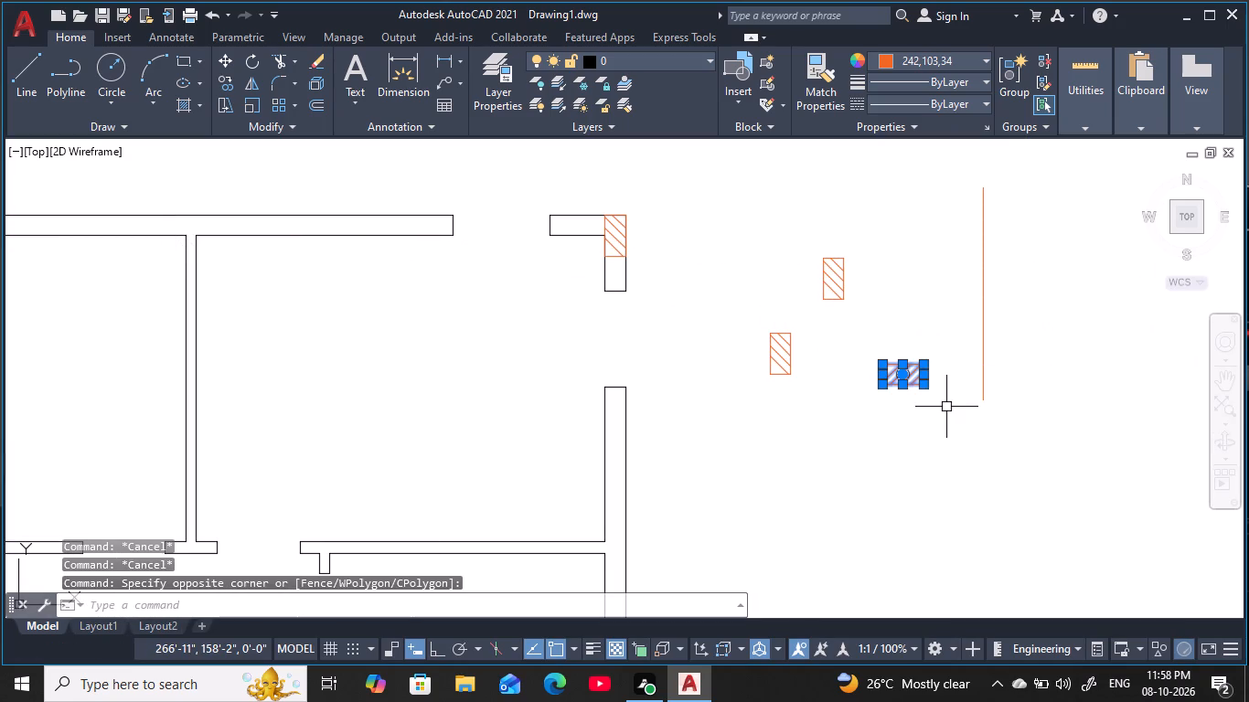
pyautogui.press('h')
pyautogui.press('space')
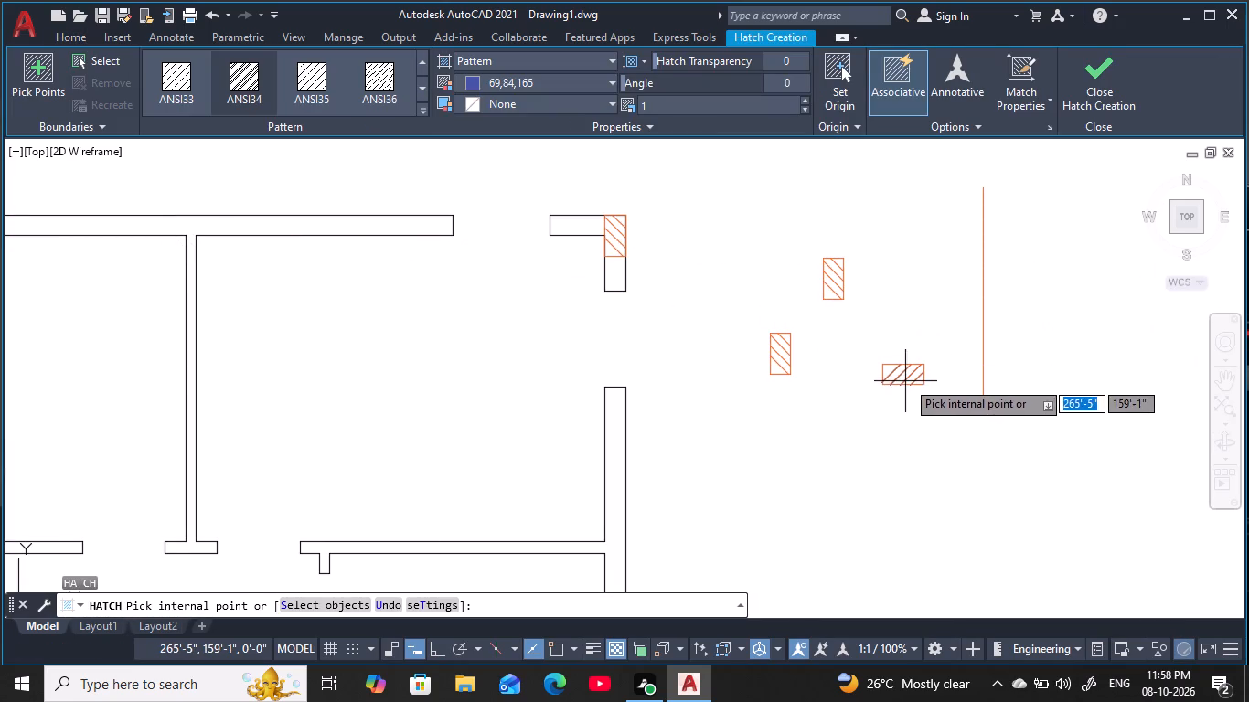
pyautogui.click(906, 379)
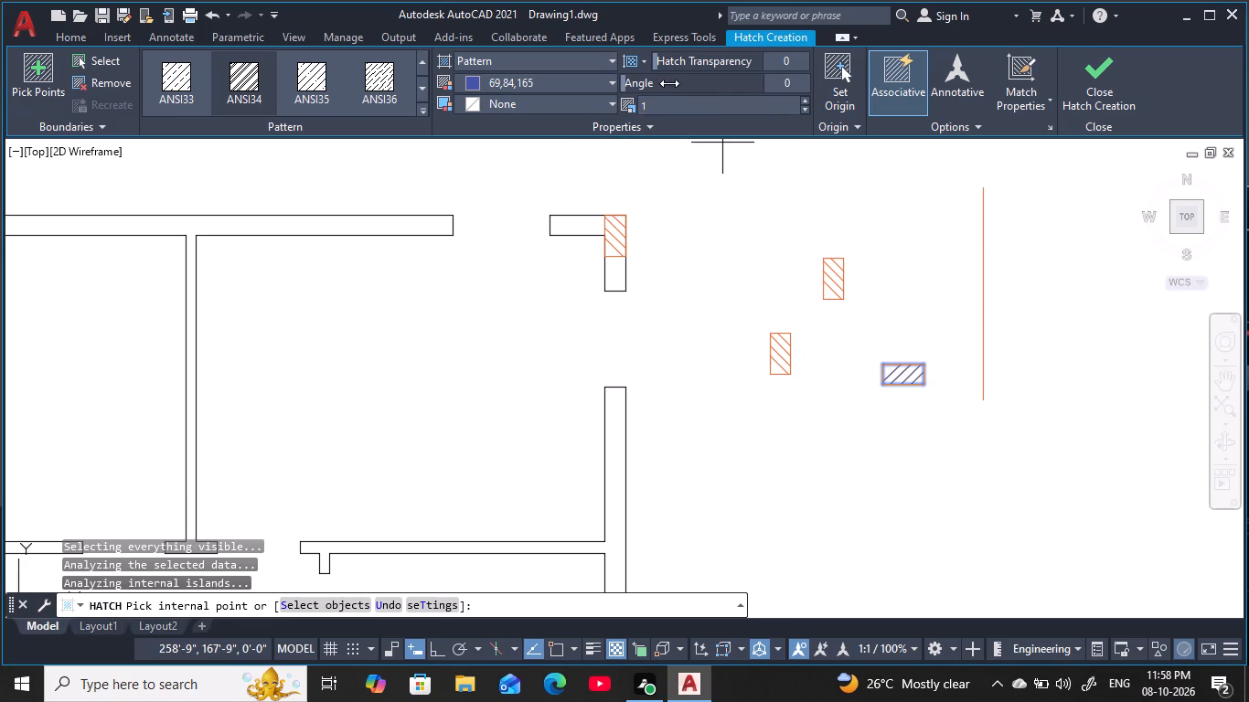
pyautogui.moveTo(664, 62); pyautogui.dragTo(740, 65)
pyautogui.press('space')
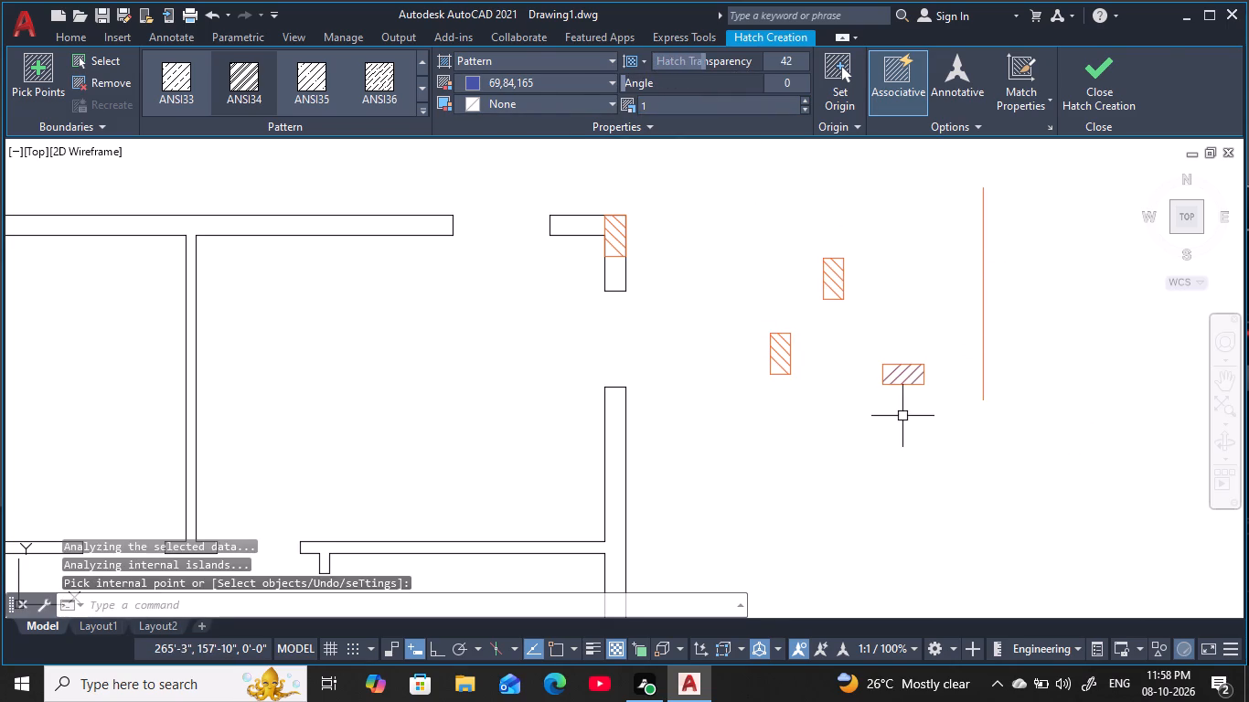
# Reset the hatch transparency to 0 without placing another hatch.
pyautogui.press('space')
pyautogui.scroll(4, 896, 371)
pyautogui.moveTo(902, 394); pyautogui.dragTo(799, 389, button='middle')
pyautogui.scroll(-5, 798, 389)
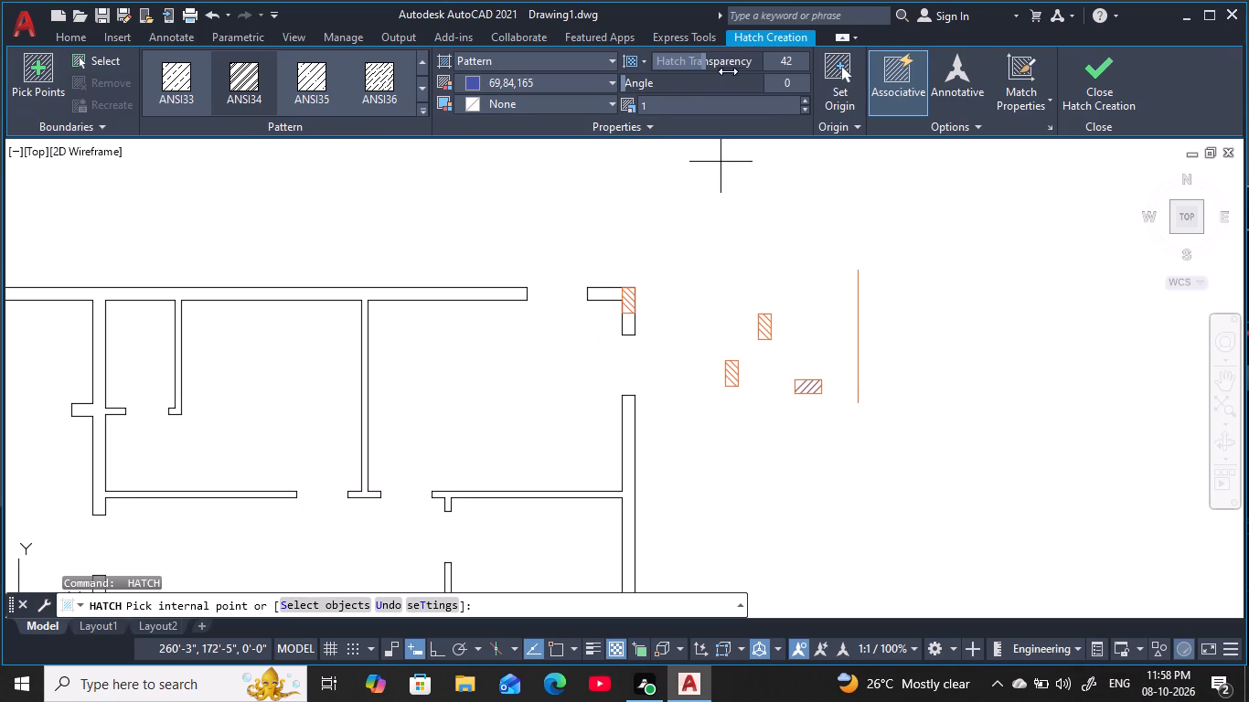
pyautogui.moveTo(710, 60); pyautogui.dragTo(524, 95)
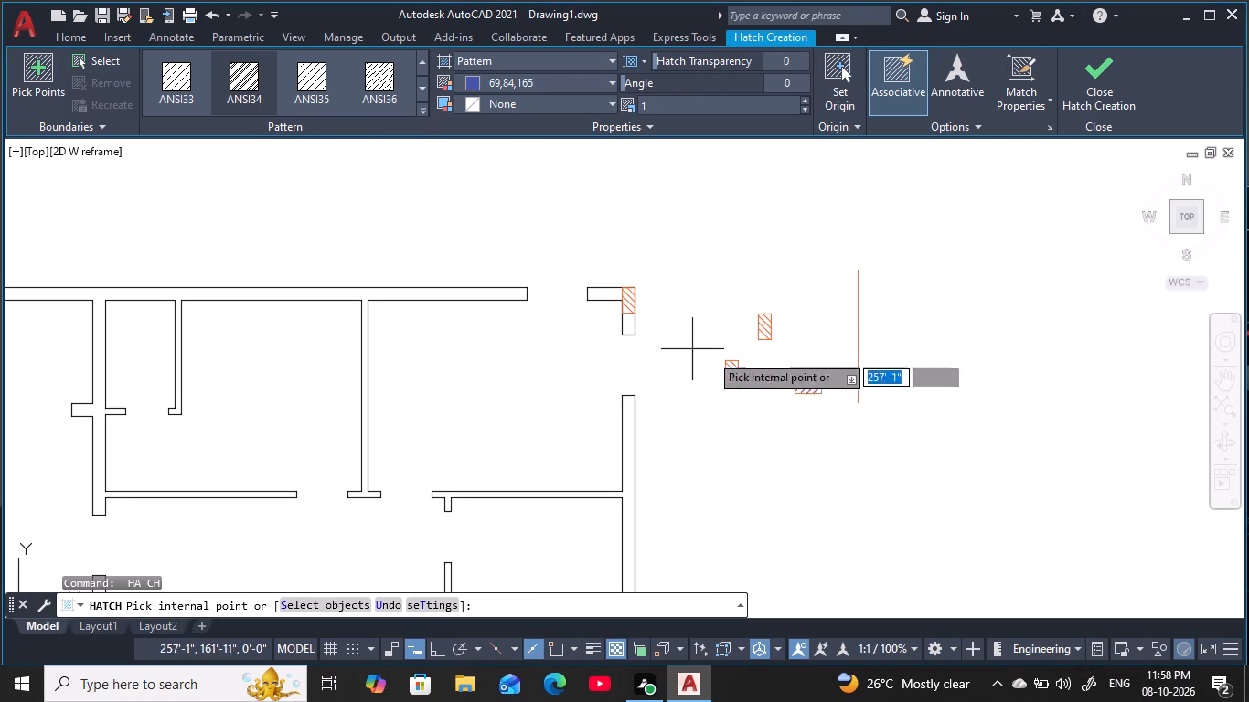
pyautogui.scroll(3, 807, 385)
pyautogui.moveTo(842, 387); pyautogui.dragTo(853, 377, button='middle')
pyautogui.press('Escape')
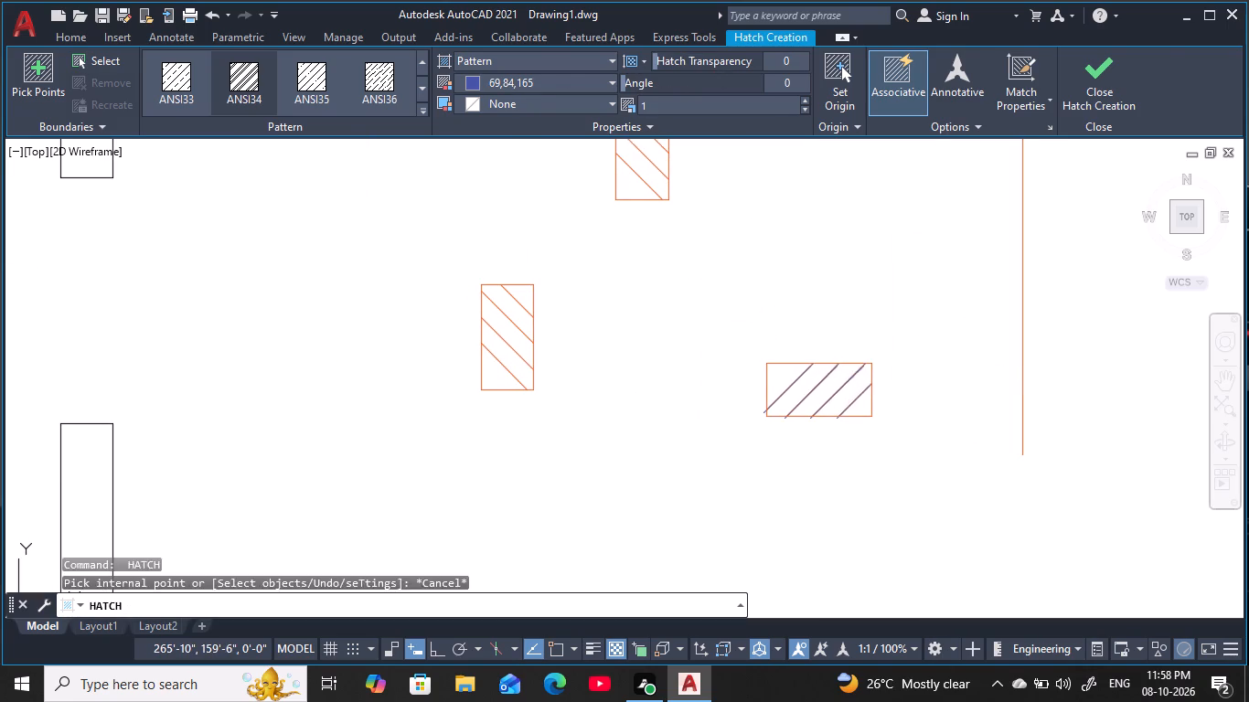
pyautogui.press('Escape')
pyautogui.press('Escape')
pyautogui.press('Escape')
pyautogui.press('Escape')
pyautogui.press('Escape')
pyautogui.press('Escape')
pyautogui.press('Escape')
# Hatch inside the horizontal column rectangle east of the plan with ANSI34, colour 153,27,30, scale 1 and transparency 0.
pyautogui.click(724, 318)
pyautogui.click(943, 505)
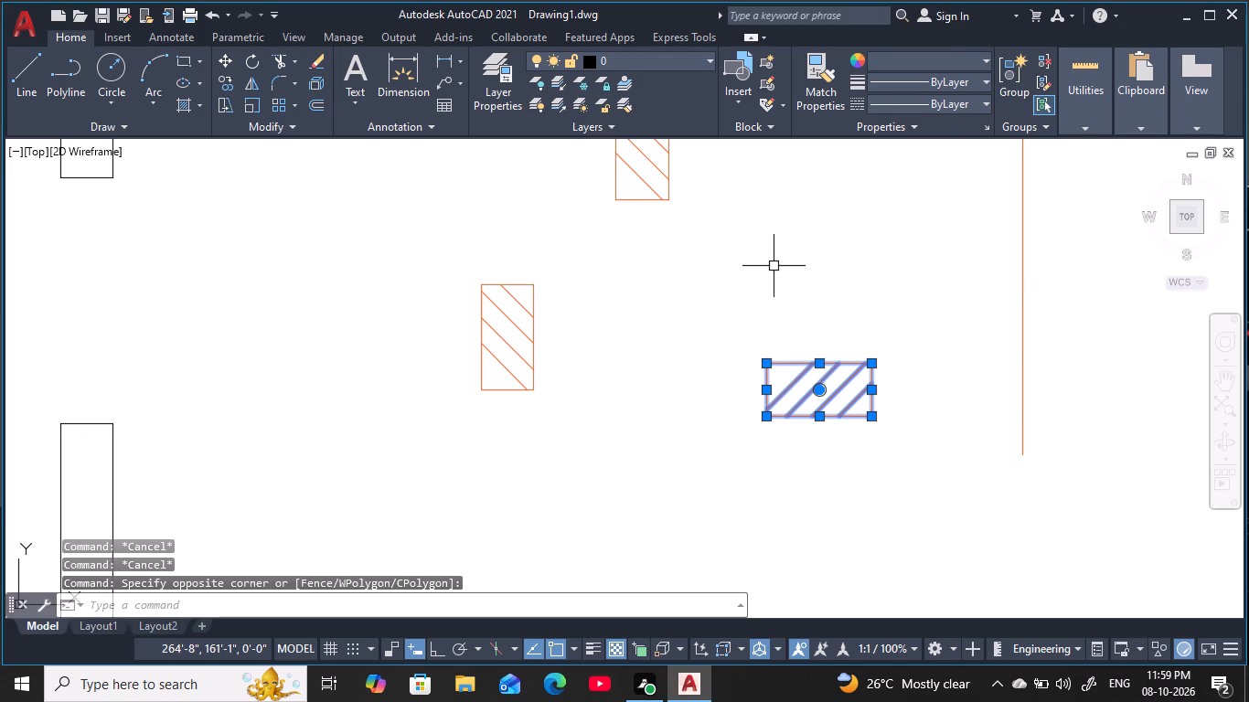
pyautogui.press('h')
pyautogui.press('space')
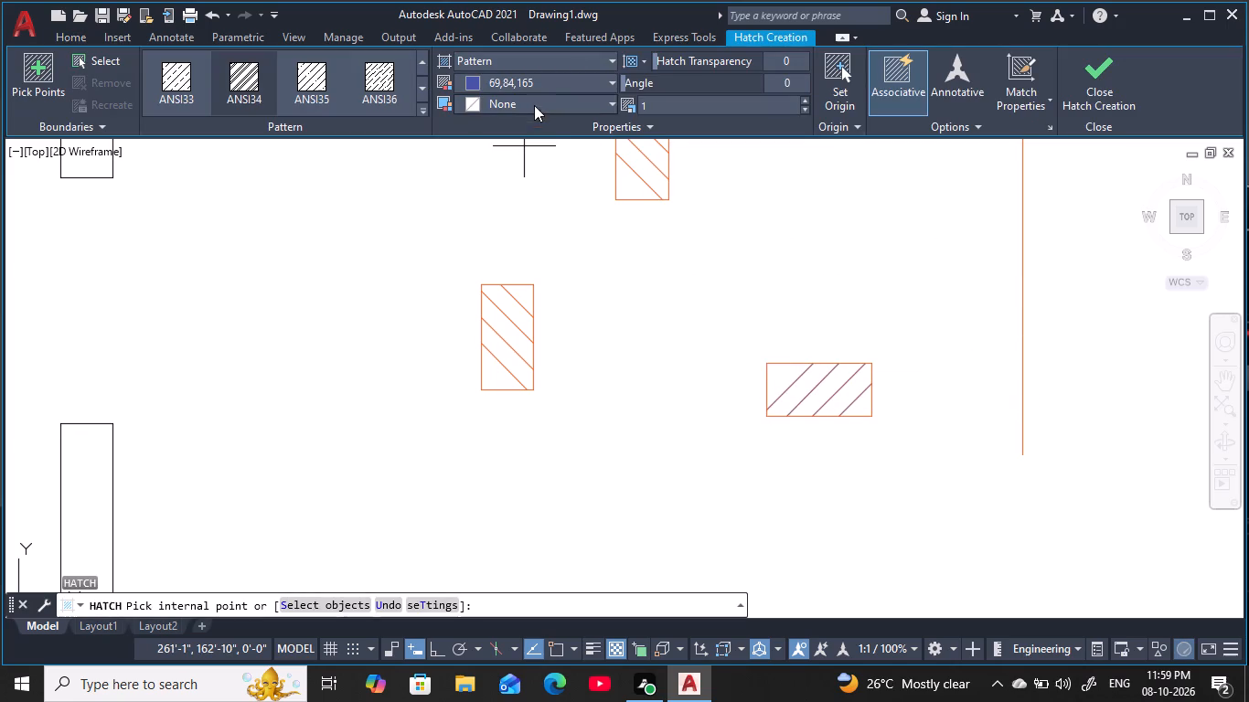
pyautogui.click(552, 81)
pyautogui.click(522, 185)
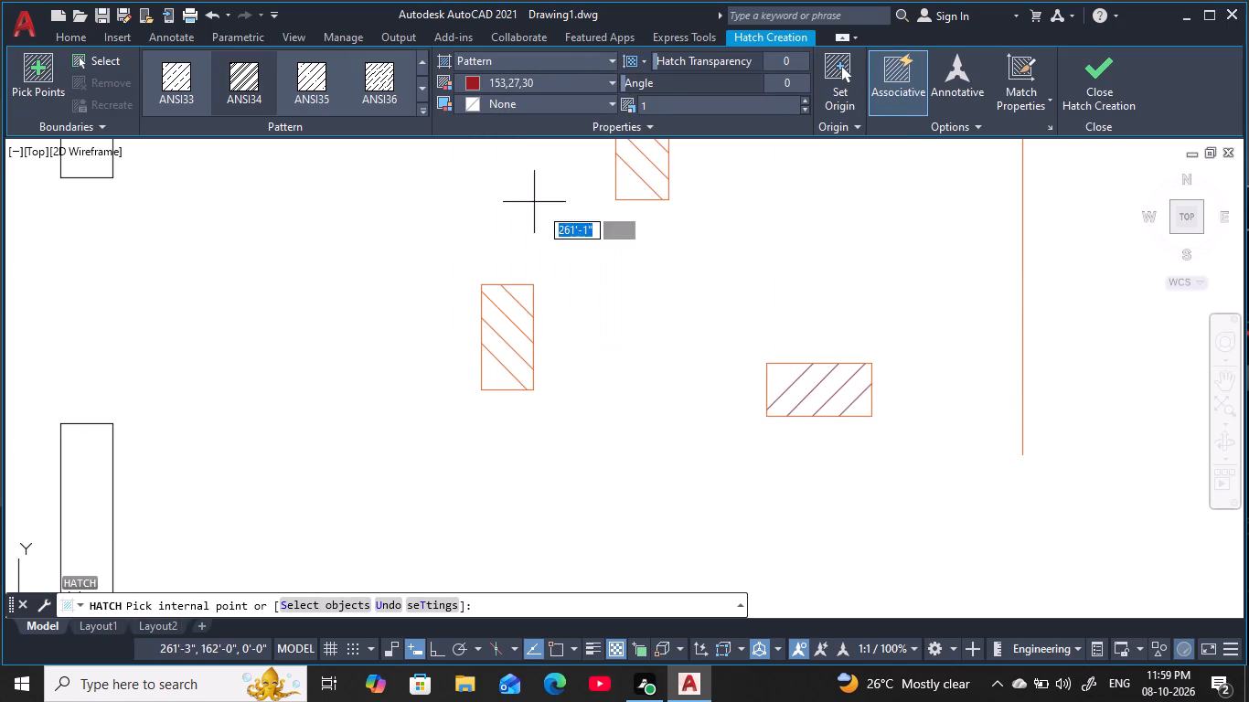
pyautogui.click(820, 397)
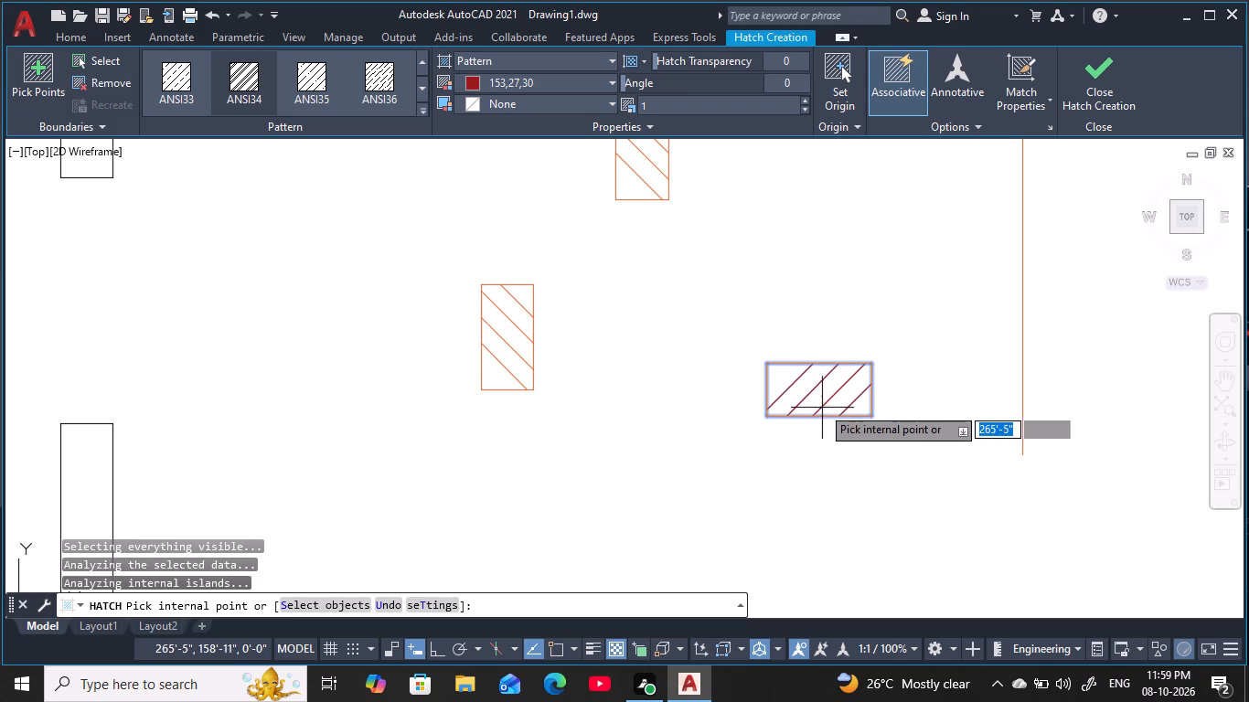
pyautogui.click(819, 402)
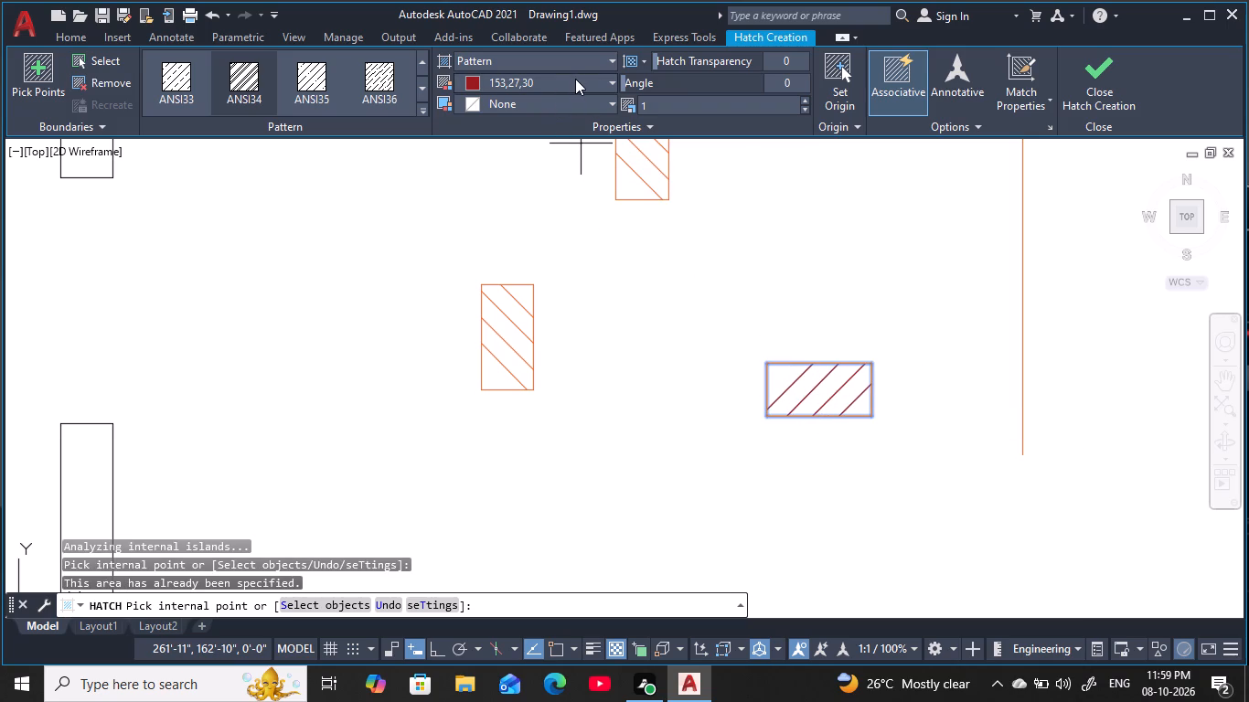
pyautogui.moveTo(664, 64); pyautogui.dragTo(846, 58)
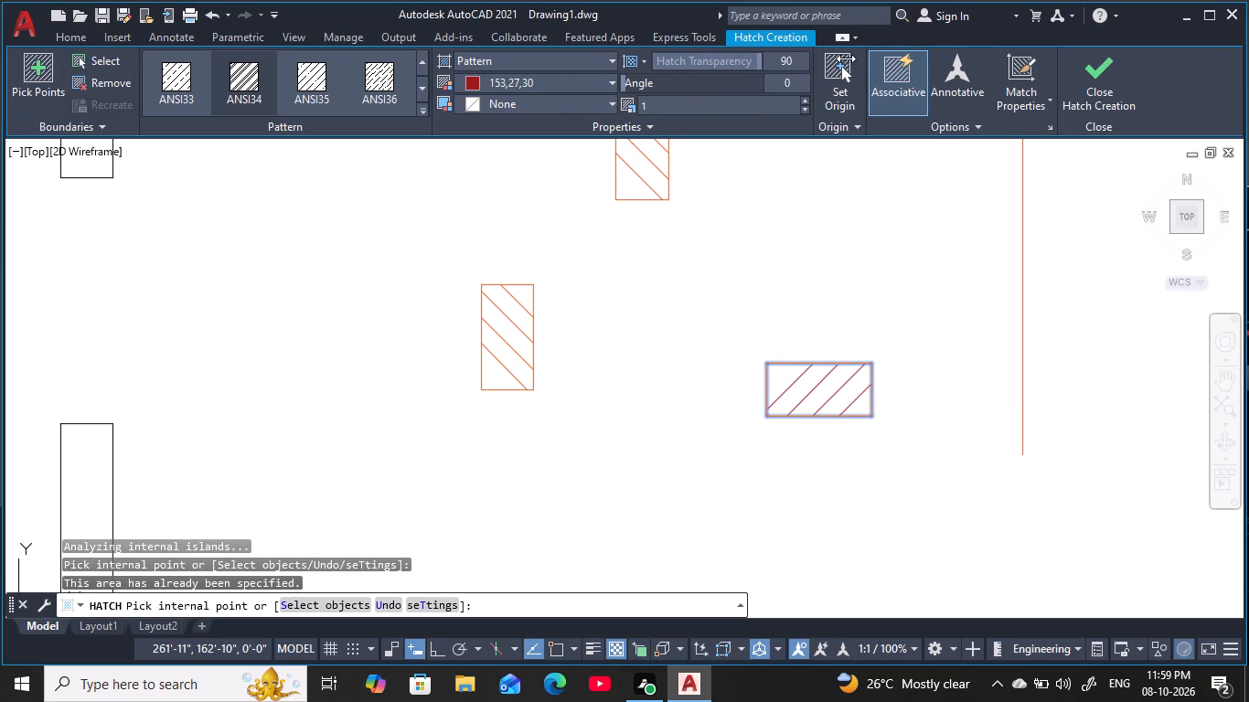
pyautogui.moveTo(846, 58); pyautogui.dragTo(416, 151)
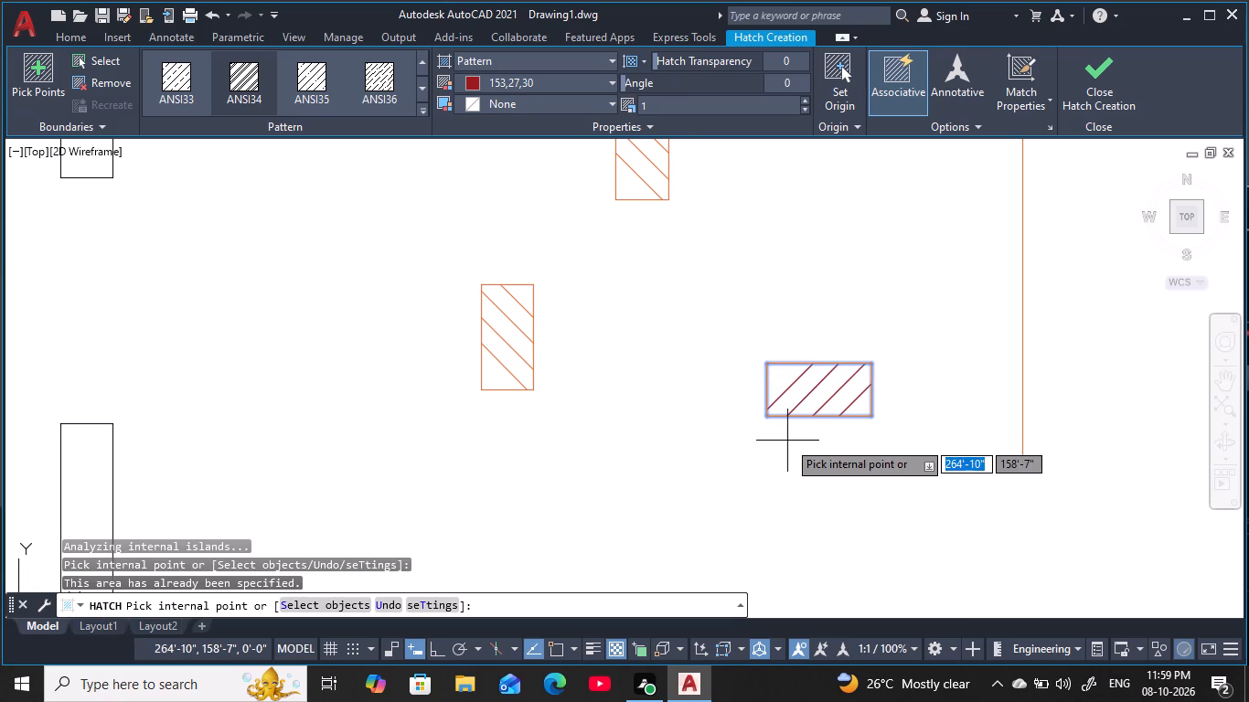
pyautogui.press('Escape')
pyautogui.press('Escape')
pyautogui.press('Escape')
pyautogui.press('Escape')
pyautogui.press('Escape')
pyautogui.press('Escape')
pyautogui.press('Escape')
pyautogui.press('Escape')
pyautogui.press('Escape')
pyautogui.press('Escape')
pyautogui.press('Escape')
pyautogui.press('Escape')
pyautogui.press('Escape')
pyautogui.press('Escape')
pyautogui.press('Escape')
pyautogui.press('Escape')
pyautogui.press('Escape')
# Set the hatch colour to Red and try to hatch the horizontal column east of the plan with ANSI34.
pyautogui.click(739, 331)
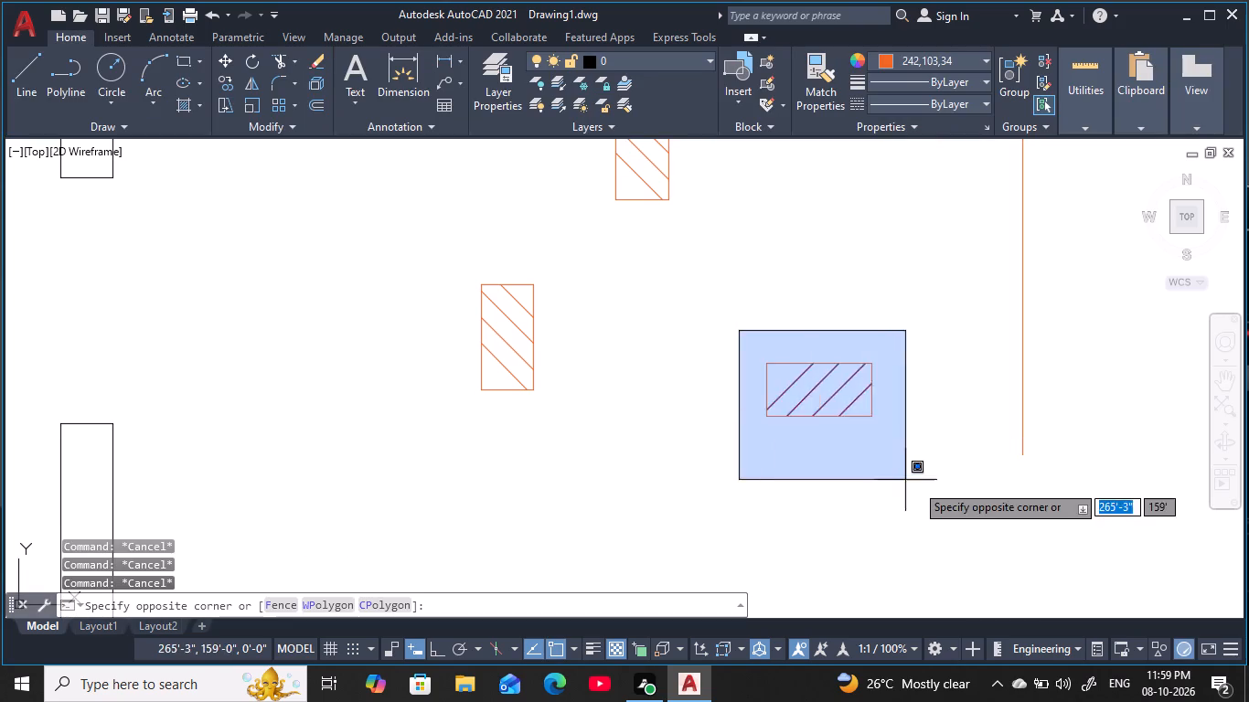
pyautogui.click(926, 487)
pyautogui.press('h')
pyautogui.press('space')
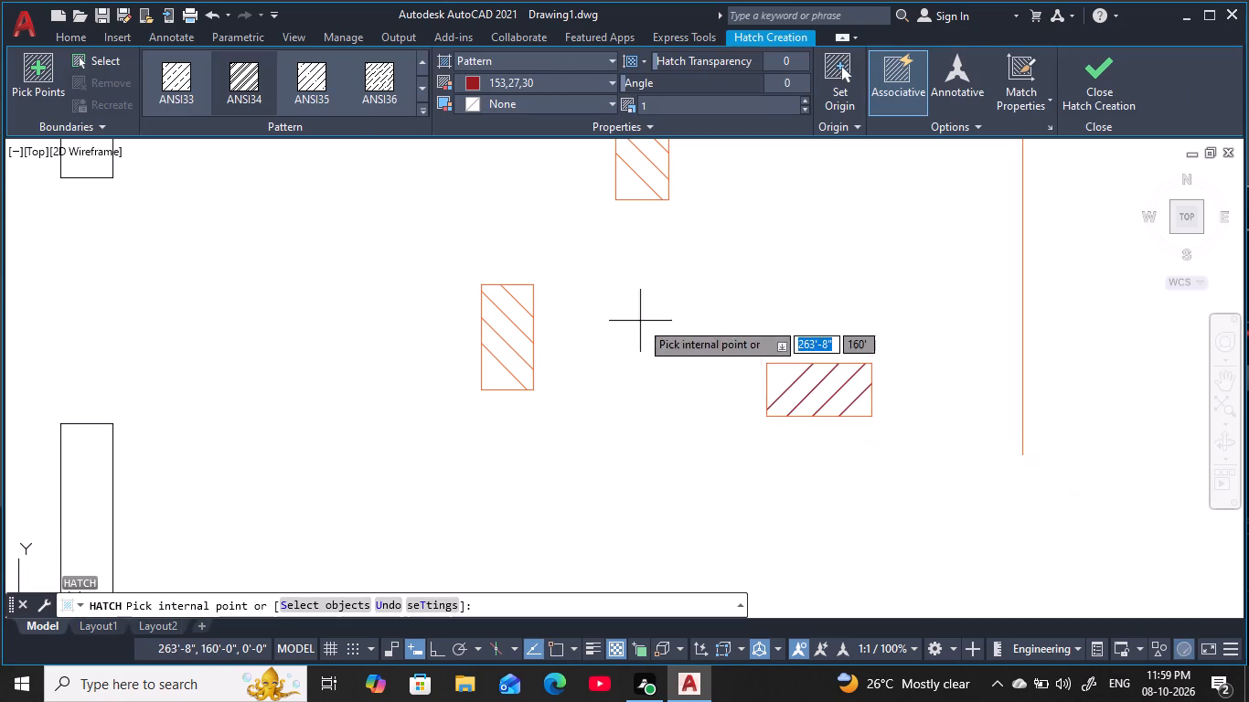
pyautogui.click(546, 86)
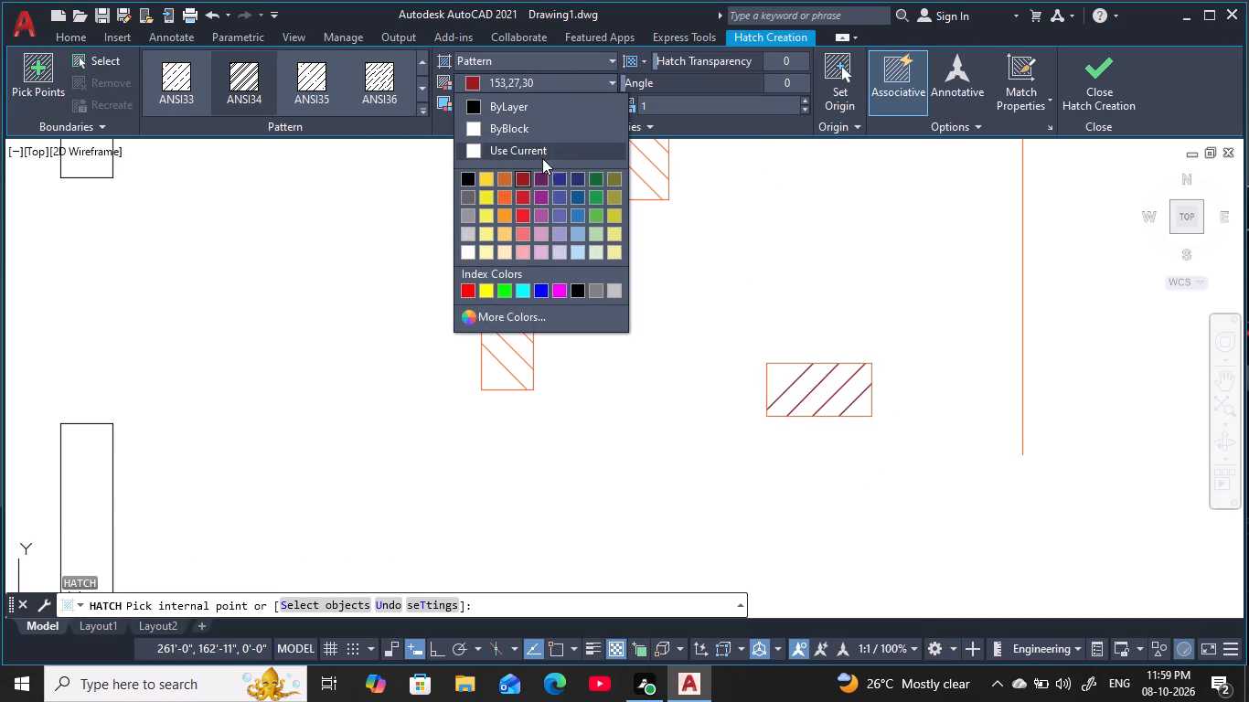
pyautogui.click(472, 292)
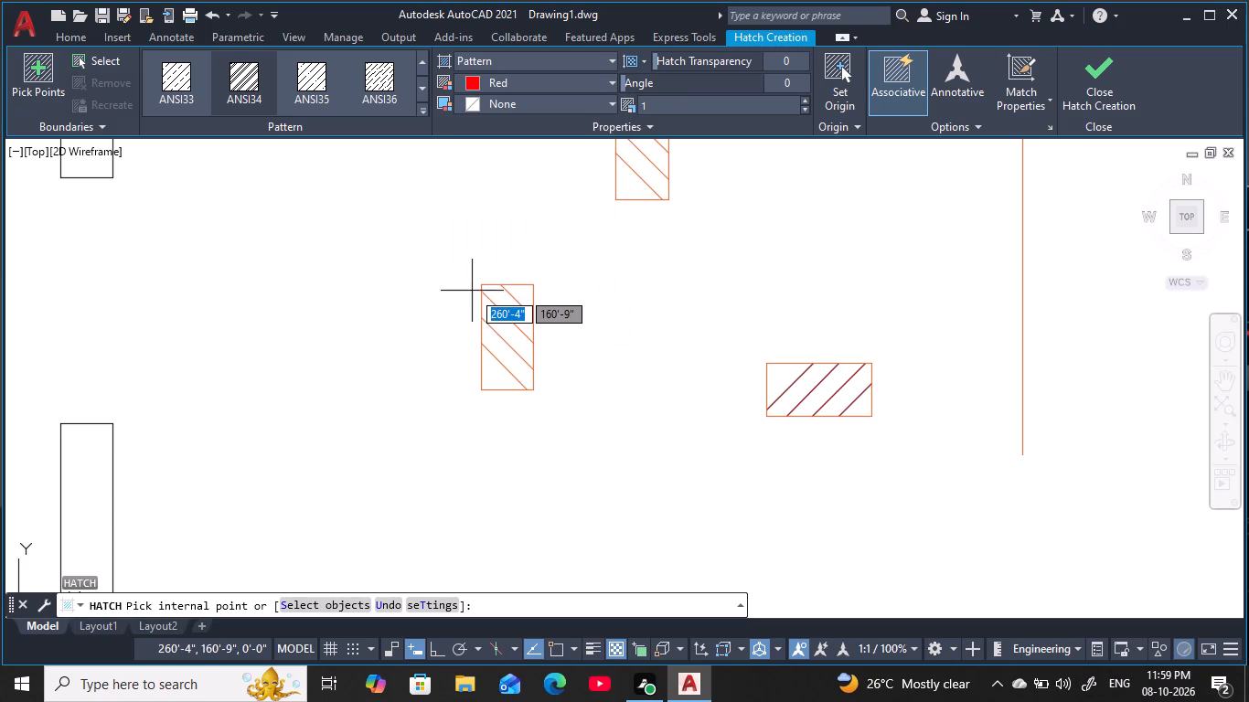
pyautogui.click(741, 351)
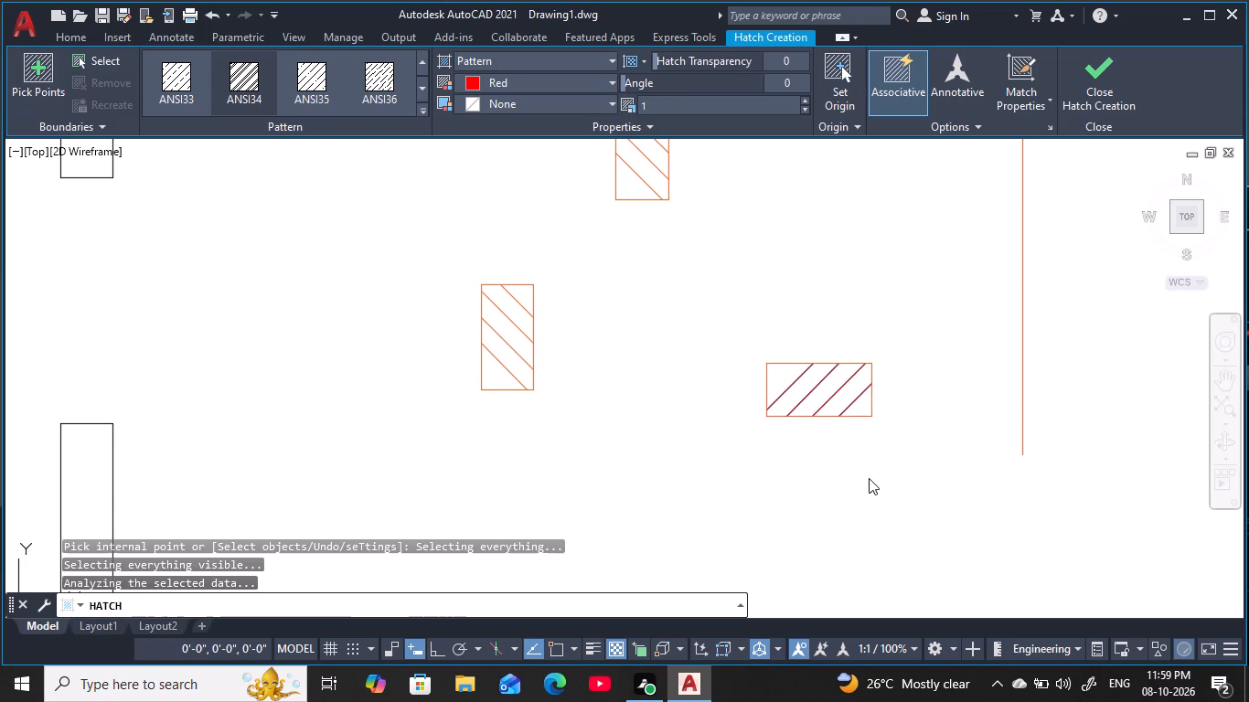
pyautogui.click(780, 383)
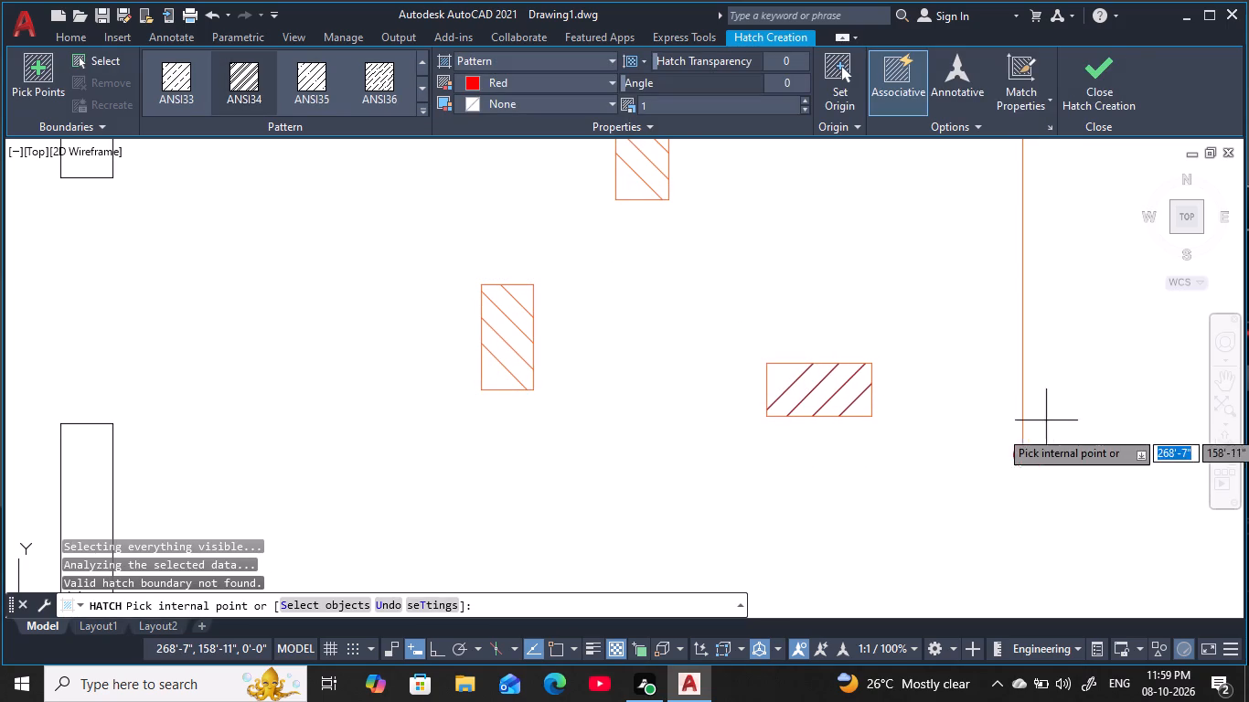
pyautogui.press('Escape')
pyautogui.press('Escape')
pyautogui.press('Escape')
pyautogui.scroll(-2, 966, 451)
pyautogui.moveTo(971, 453); pyautogui.dragTo(980, 451, button='middle')
pyautogui.press('Escape')
pyautogui.press('Escape')
pyautogui.scroll(2, 946, 424)
pyautogui.middleClick(946, 424)
pyautogui.press('Escape')
pyautogui.press('Escape')
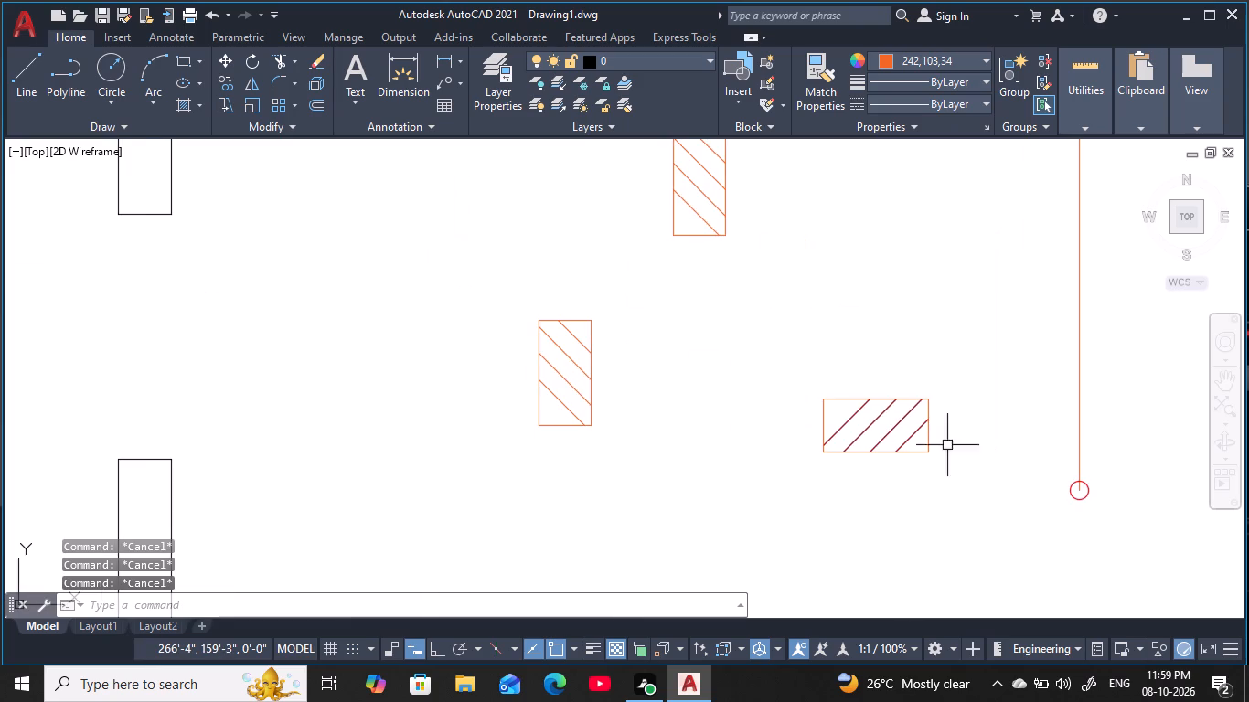
pyautogui.press('Escape')
pyautogui.press('Escape')
pyautogui.press('Escape')
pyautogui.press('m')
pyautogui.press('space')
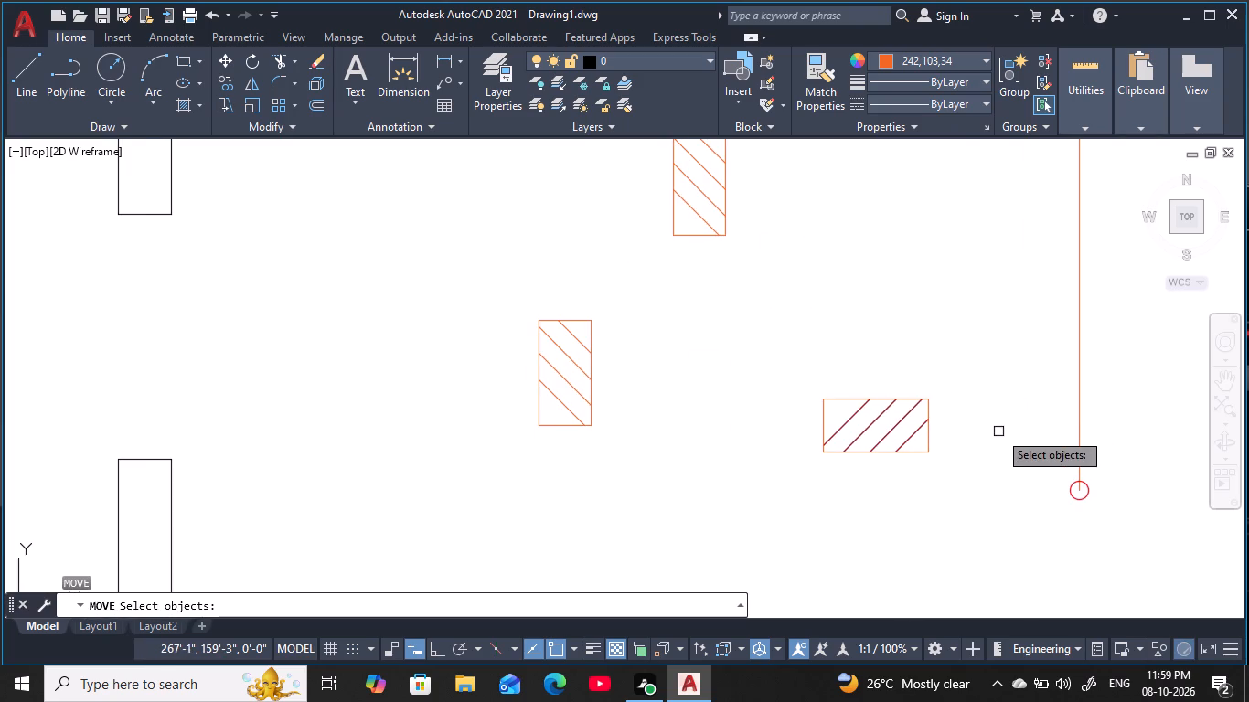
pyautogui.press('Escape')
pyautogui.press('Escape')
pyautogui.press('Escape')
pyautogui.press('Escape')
# Hatch inside the horizontal column rectangle with ANSI33 in Red, scale 1 and transparency 0.
pyautogui.press('h')
pyautogui.press('space')
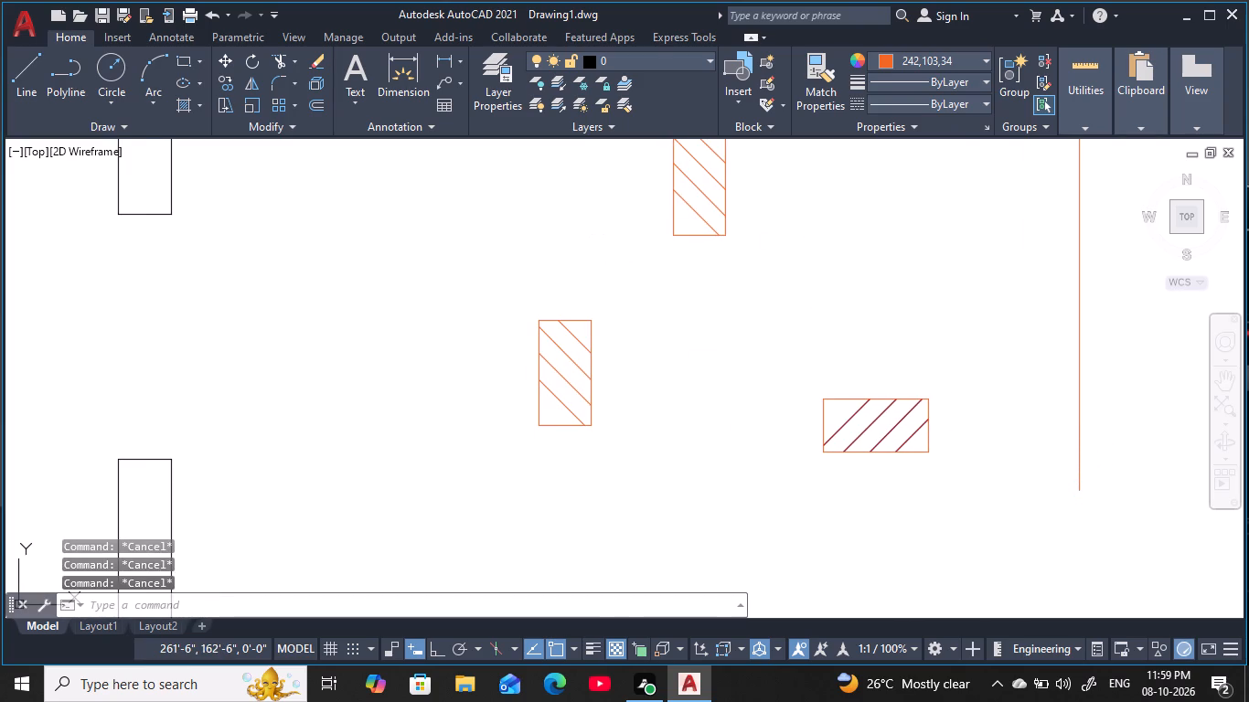
pyautogui.click(382, 85)
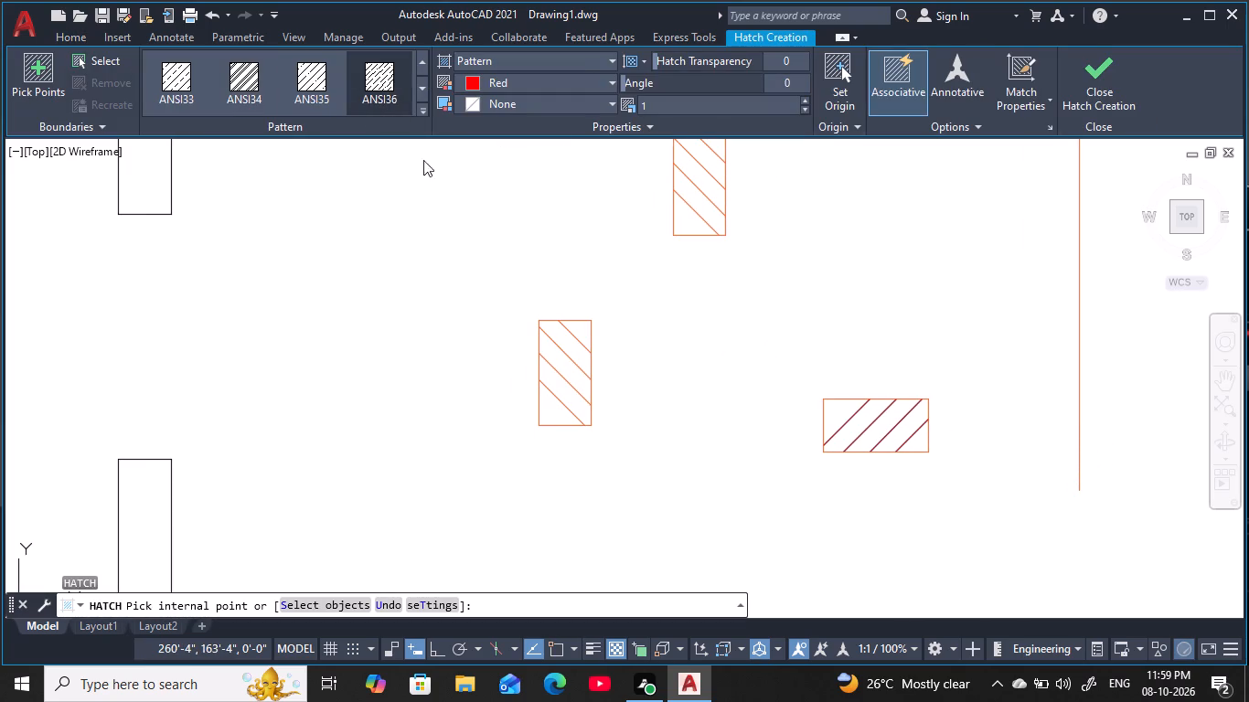
pyautogui.click(890, 425)
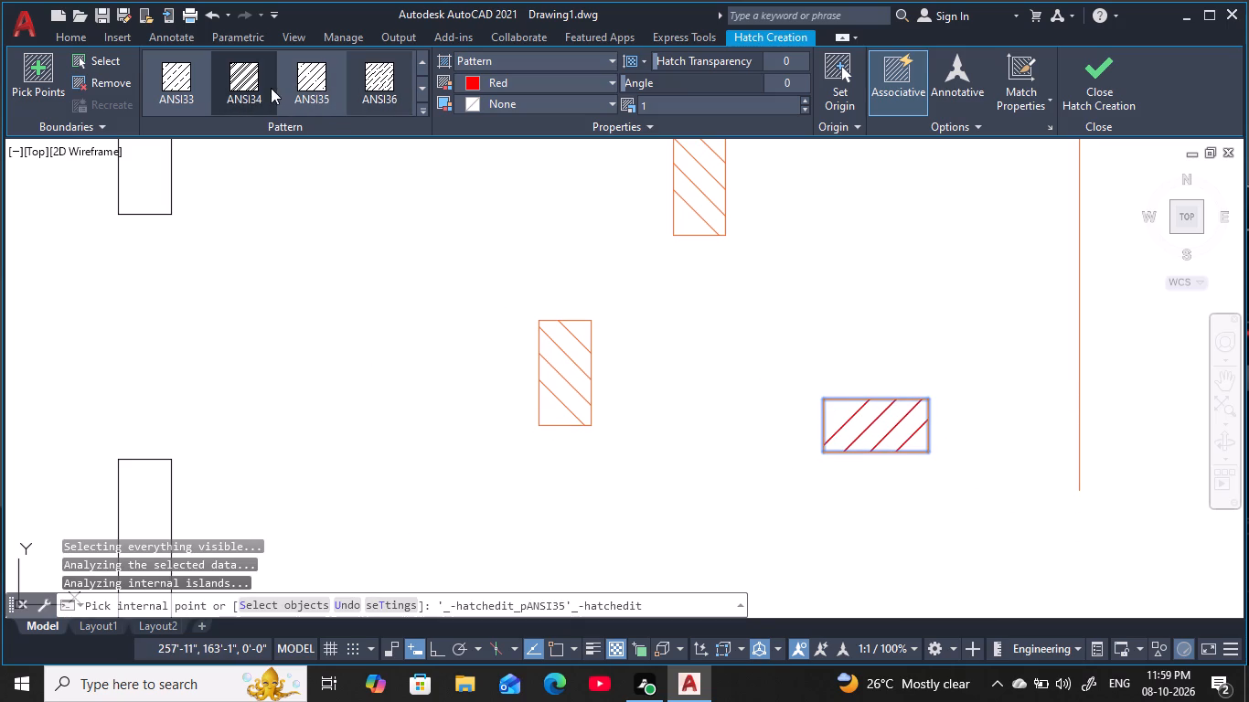
pyautogui.click(194, 90)
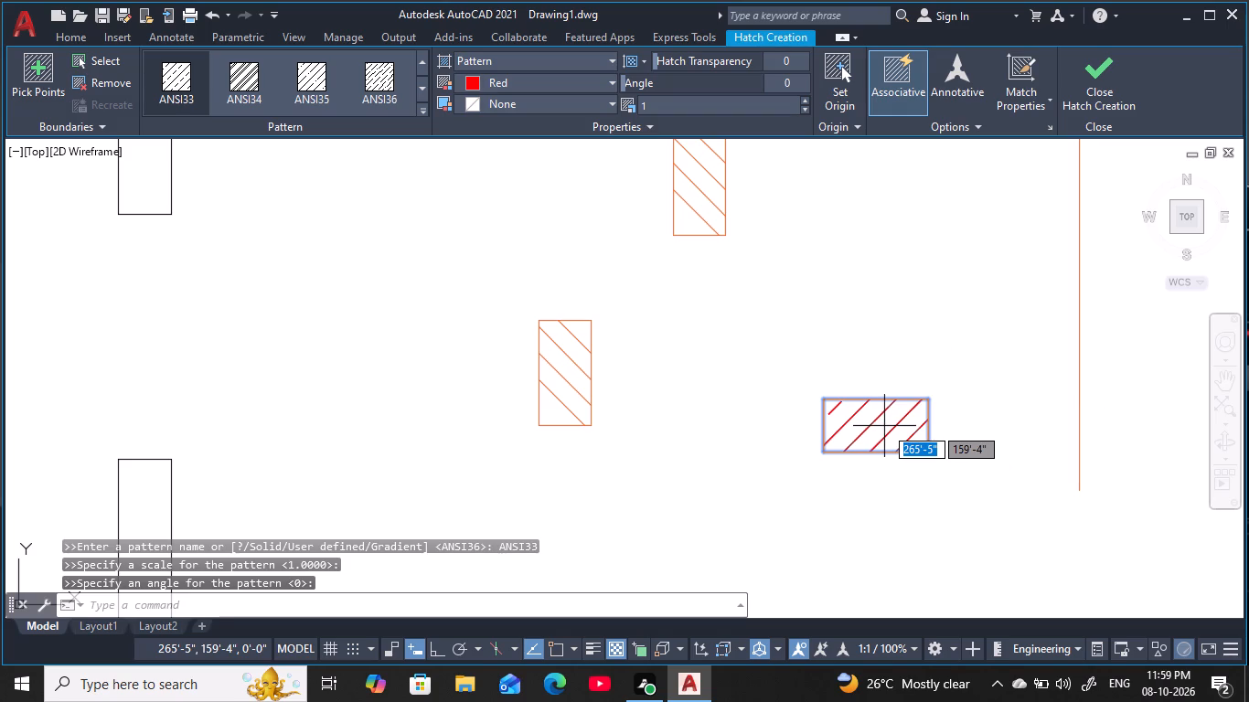
pyautogui.click(884, 426)
pyautogui.press('Escape')
pyautogui.press('Escape')
pyautogui.press('Escape')
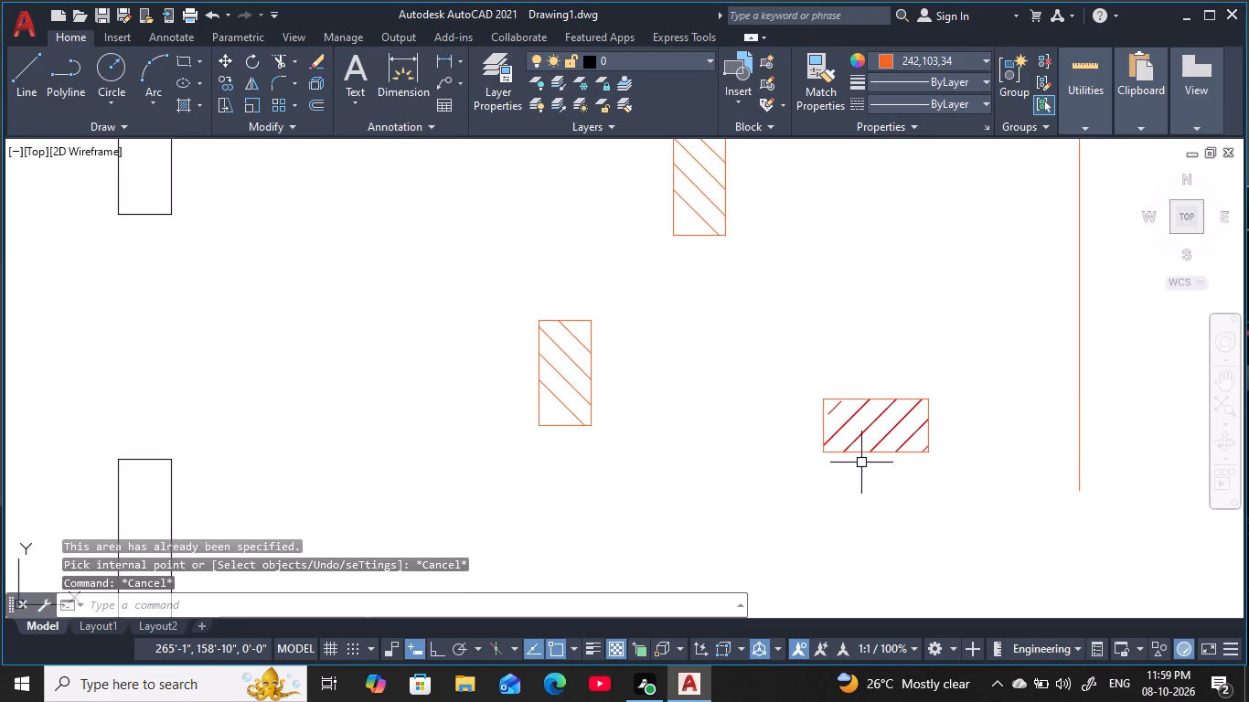
pyautogui.press('Escape')
pyautogui.press('Escape')
pyautogui.press('Escape')
pyautogui.press('Escape')
pyautogui.press('Escape')
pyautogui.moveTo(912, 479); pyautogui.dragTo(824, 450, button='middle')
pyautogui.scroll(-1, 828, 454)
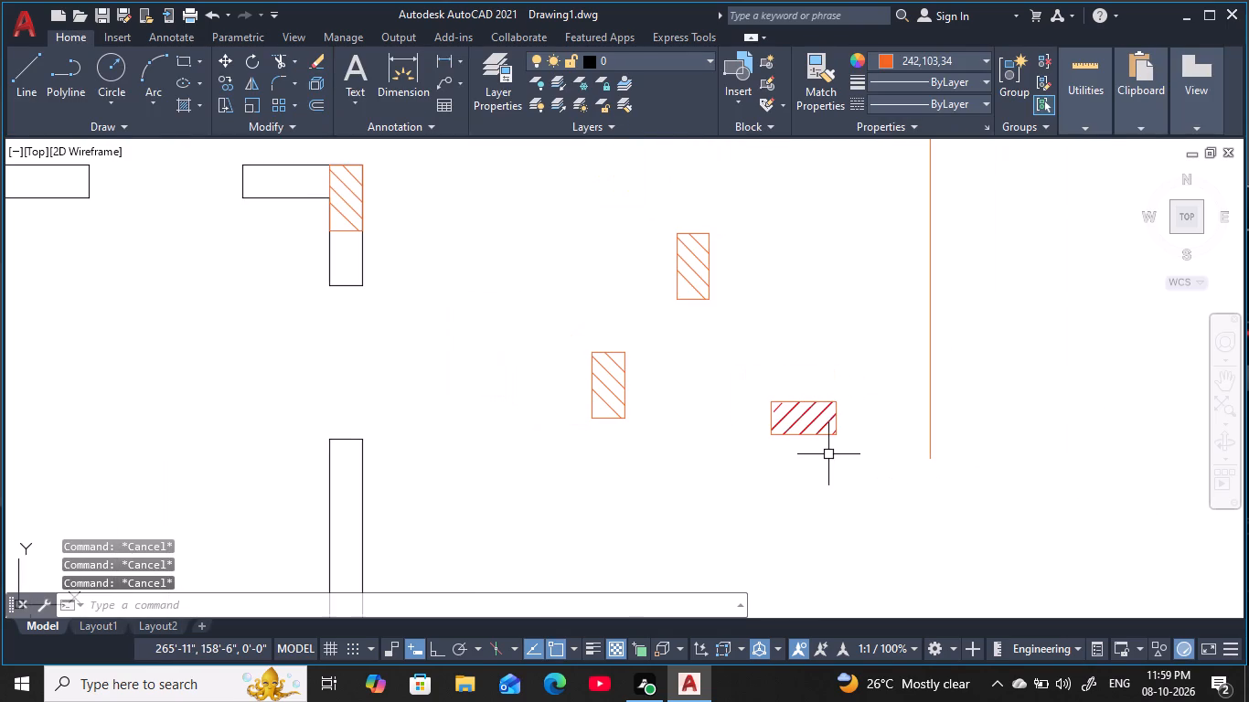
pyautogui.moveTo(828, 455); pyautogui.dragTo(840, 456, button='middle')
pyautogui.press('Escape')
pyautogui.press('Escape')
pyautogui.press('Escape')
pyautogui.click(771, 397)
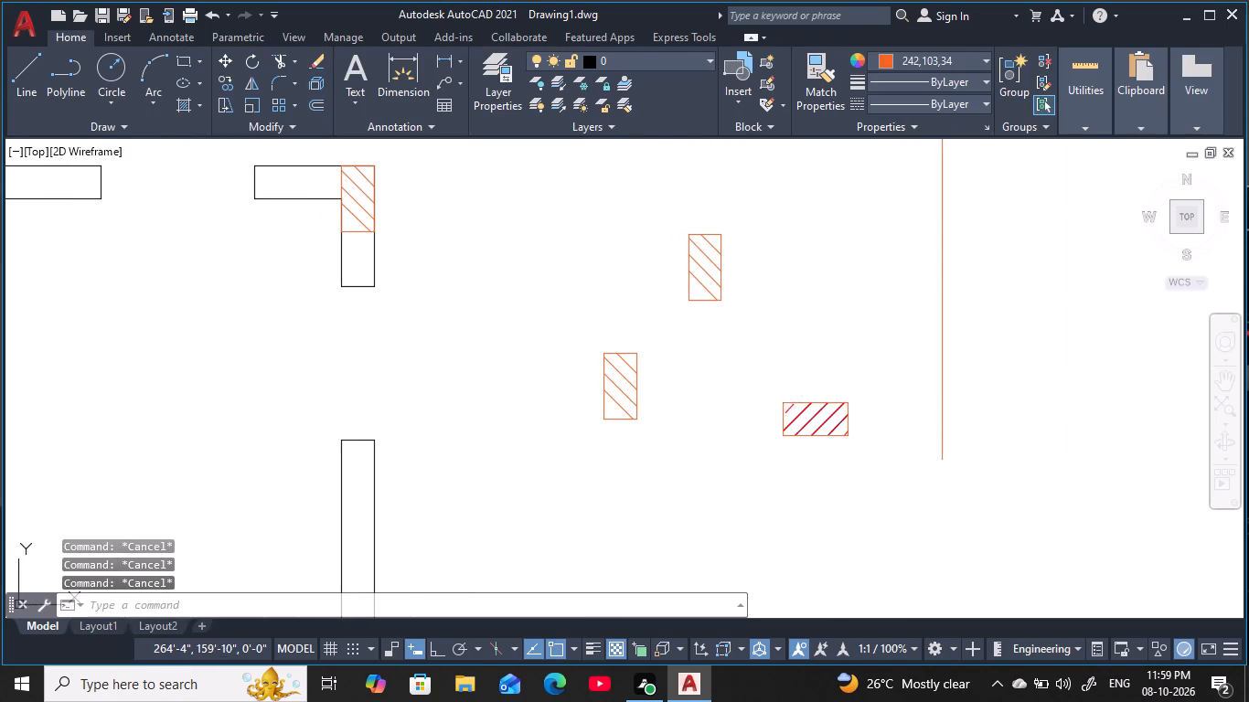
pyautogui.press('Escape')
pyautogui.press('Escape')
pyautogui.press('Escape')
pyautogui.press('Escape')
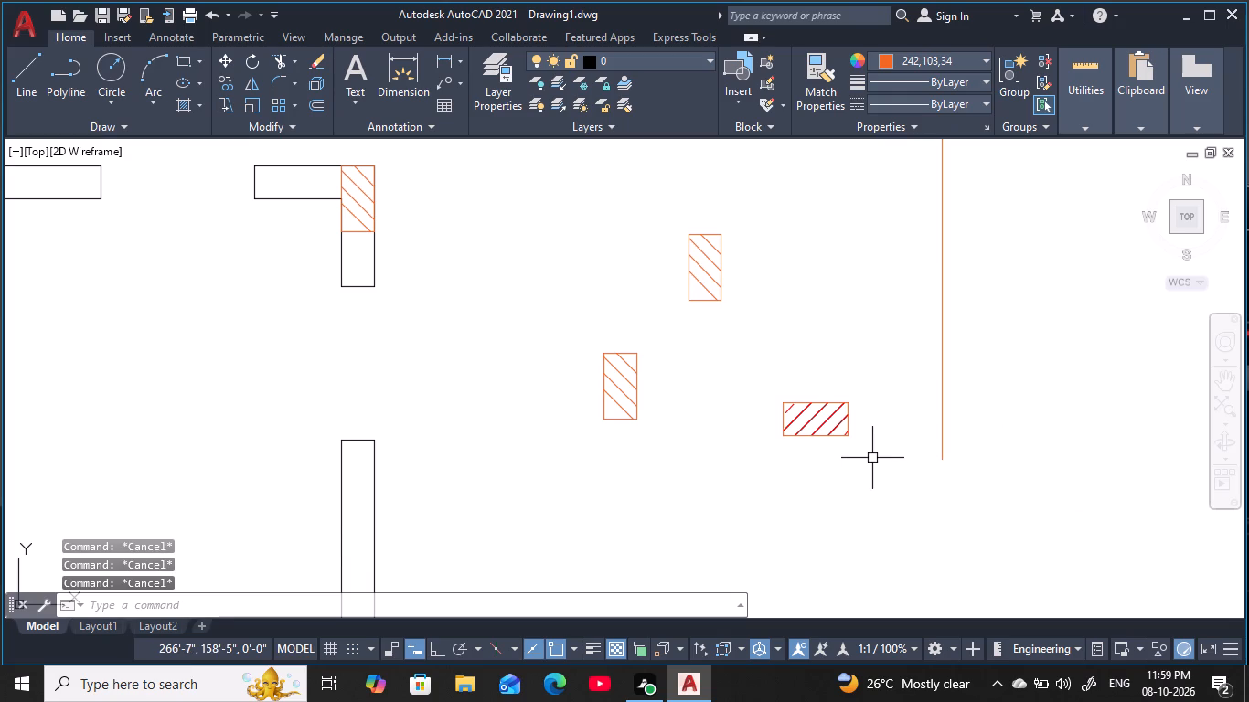
# Set the current colour to 153,27,30 and draw a near-vertical line about 3'-2" long just east of the horizontal column.
pyautogui.click(964, 61)
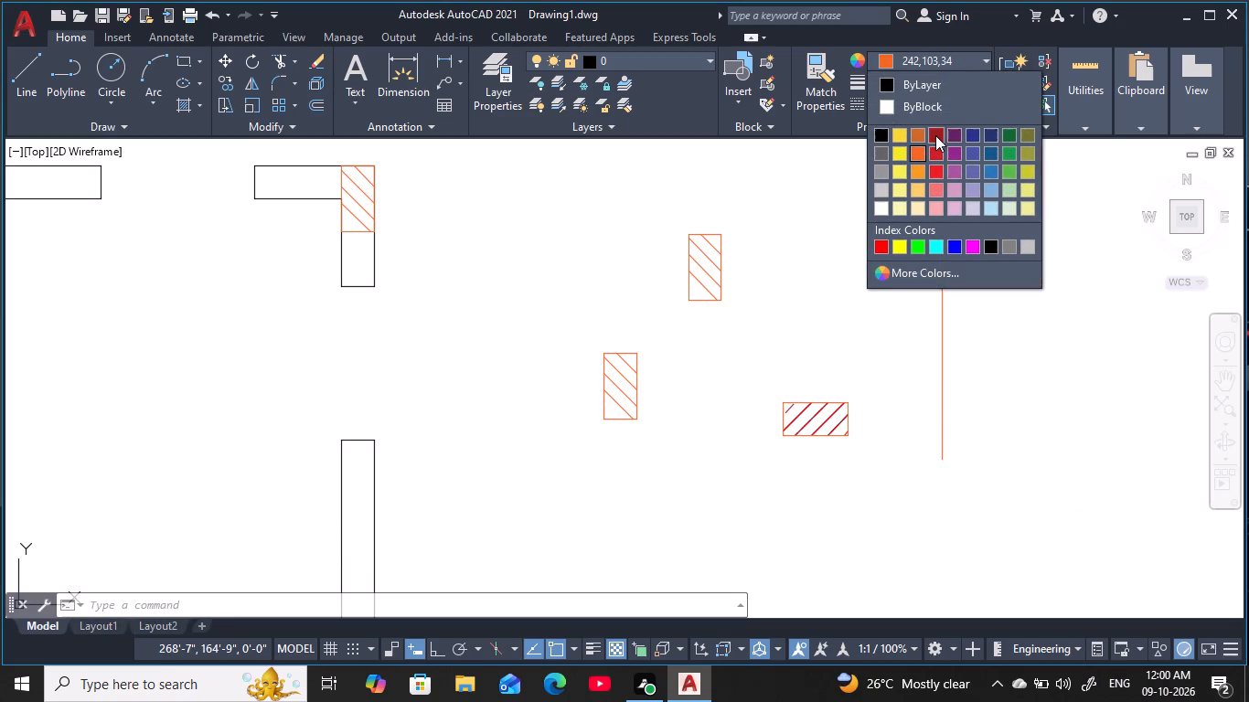
pyautogui.click(937, 134)
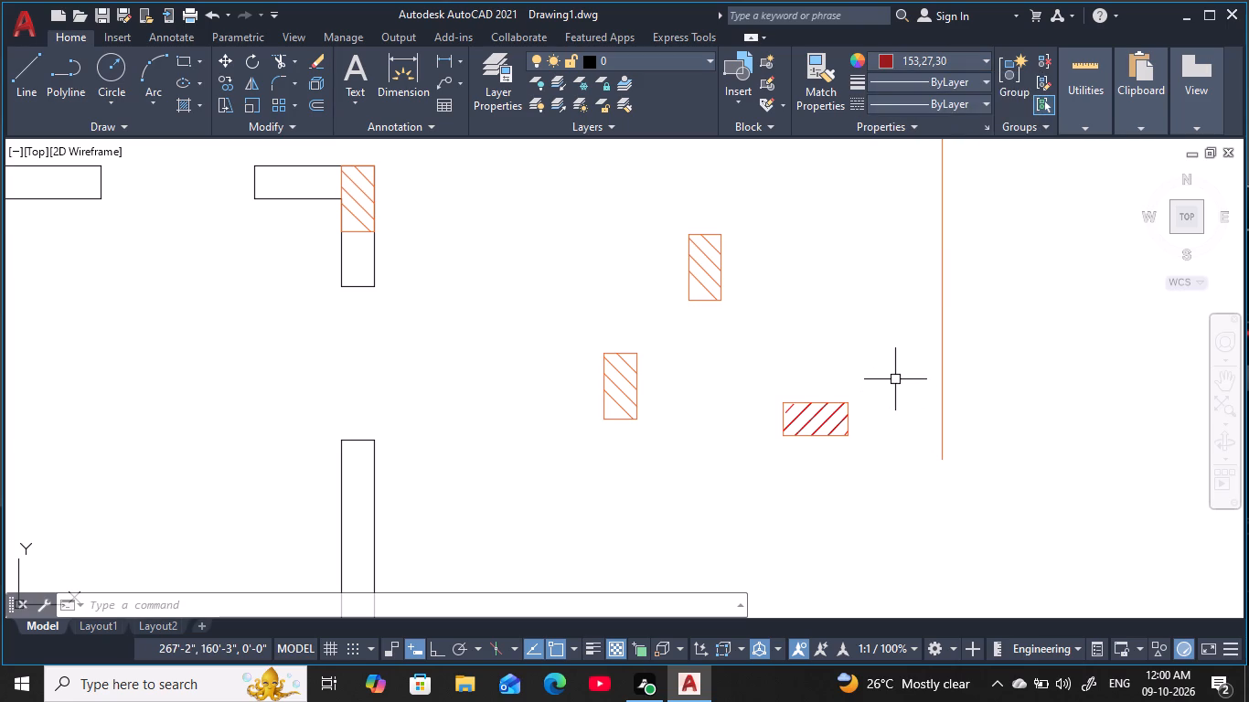
pyautogui.press('l')
pyautogui.press('space')
pyautogui.click(892, 339)
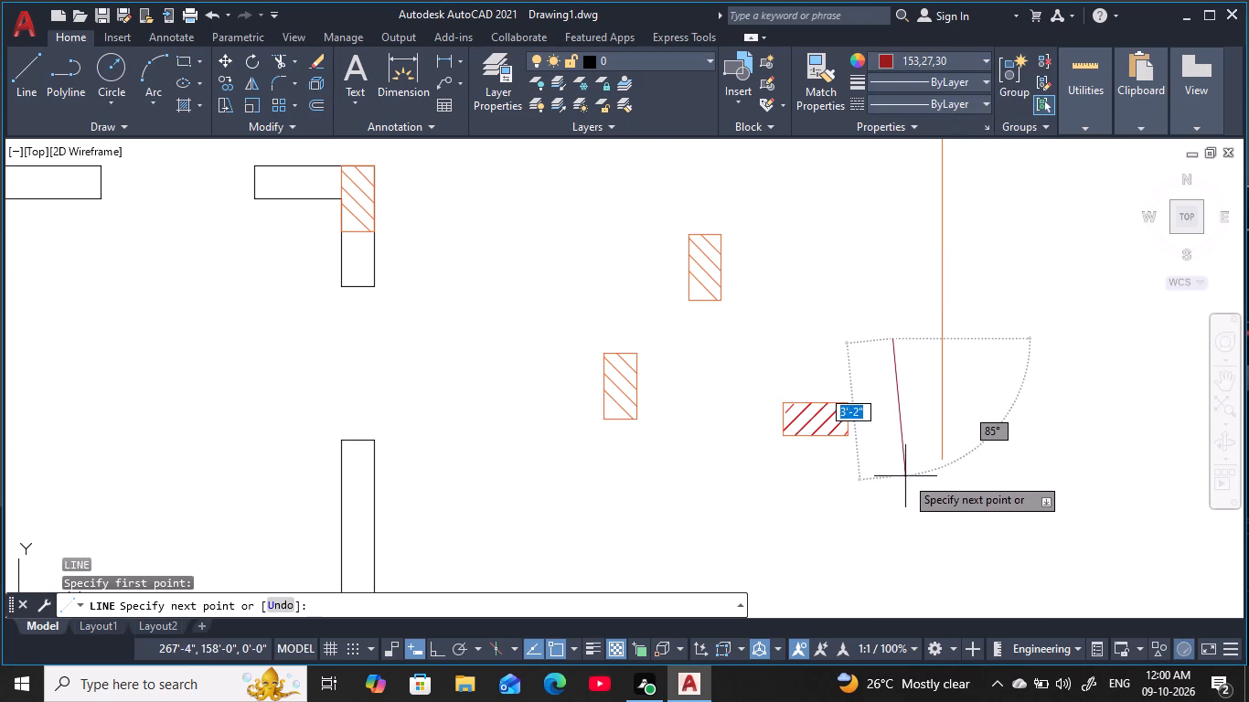
pyautogui.click(905, 476)
pyautogui.press('Escape')
pyautogui.press('Escape')
pyautogui.press('Escape')
pyautogui.press('Escape')
pyautogui.press('Escape')
pyautogui.press('Escape')
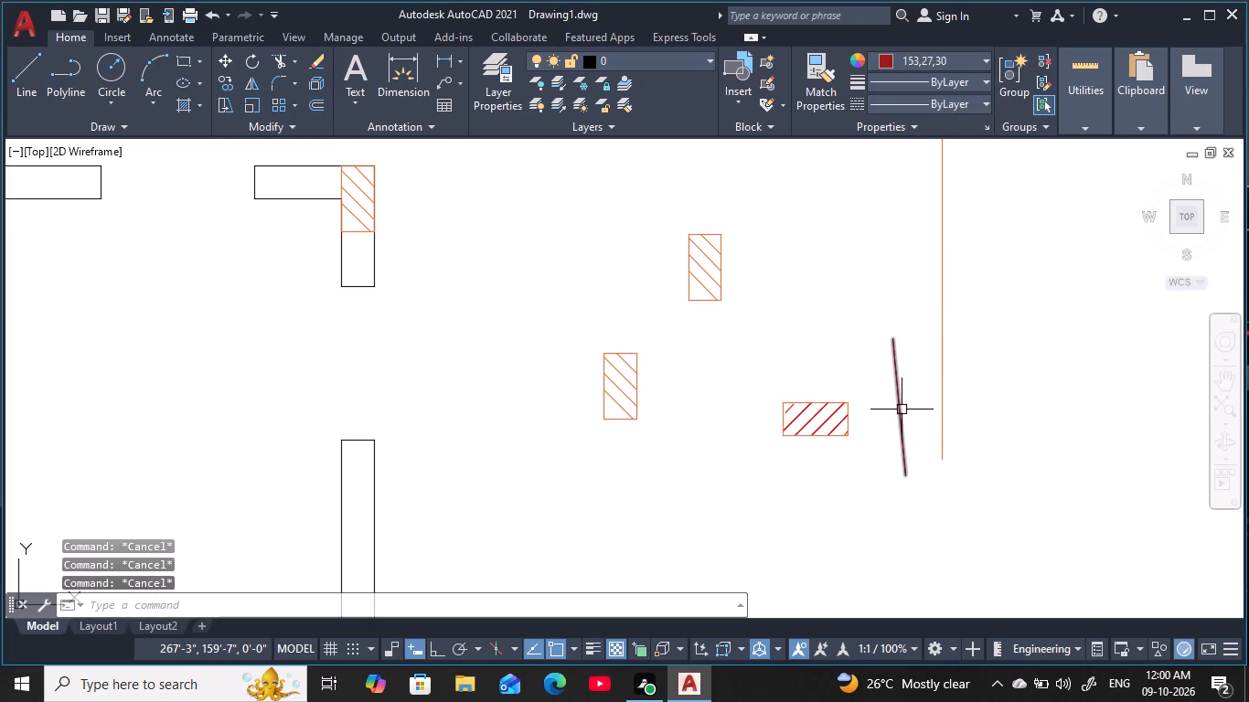
# Match the properties of the short dark red line onto the horizontal column's outline and hatching.
pyautogui.press('m')
pyautogui.write('A')
pyautogui.press('space')
pyautogui.click(902, 409)
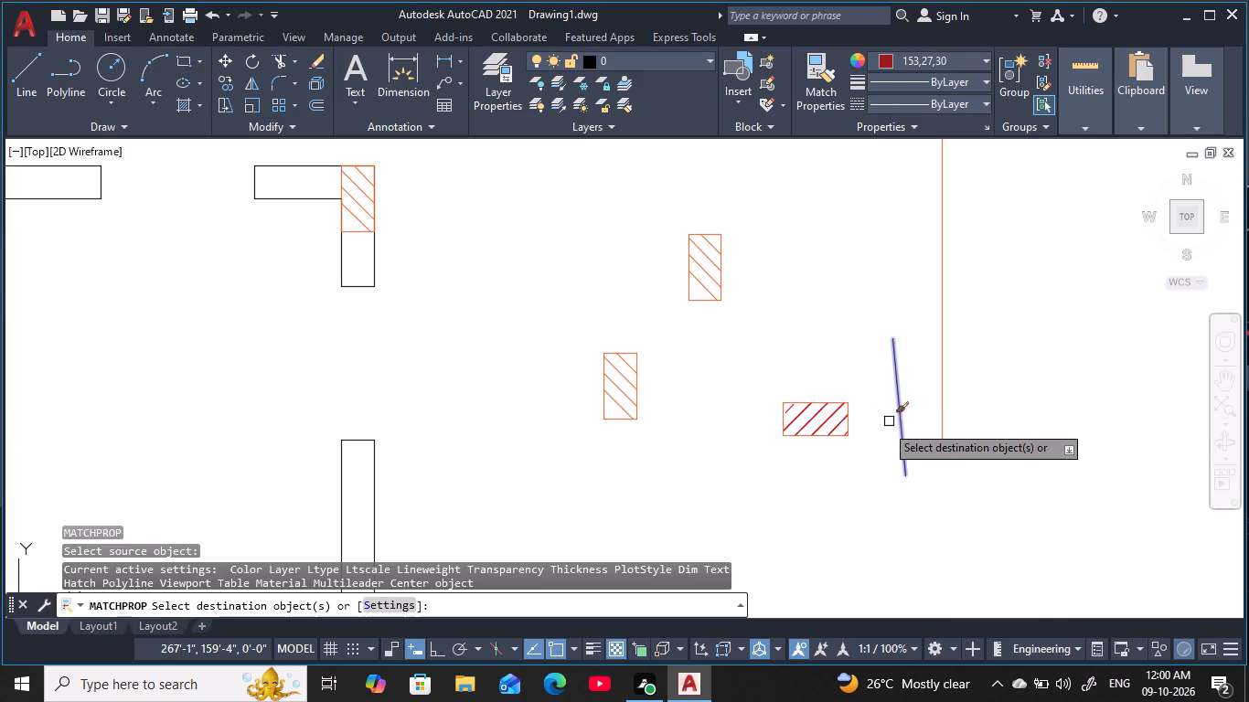
pyautogui.click(753, 372)
pyautogui.click(882, 495)
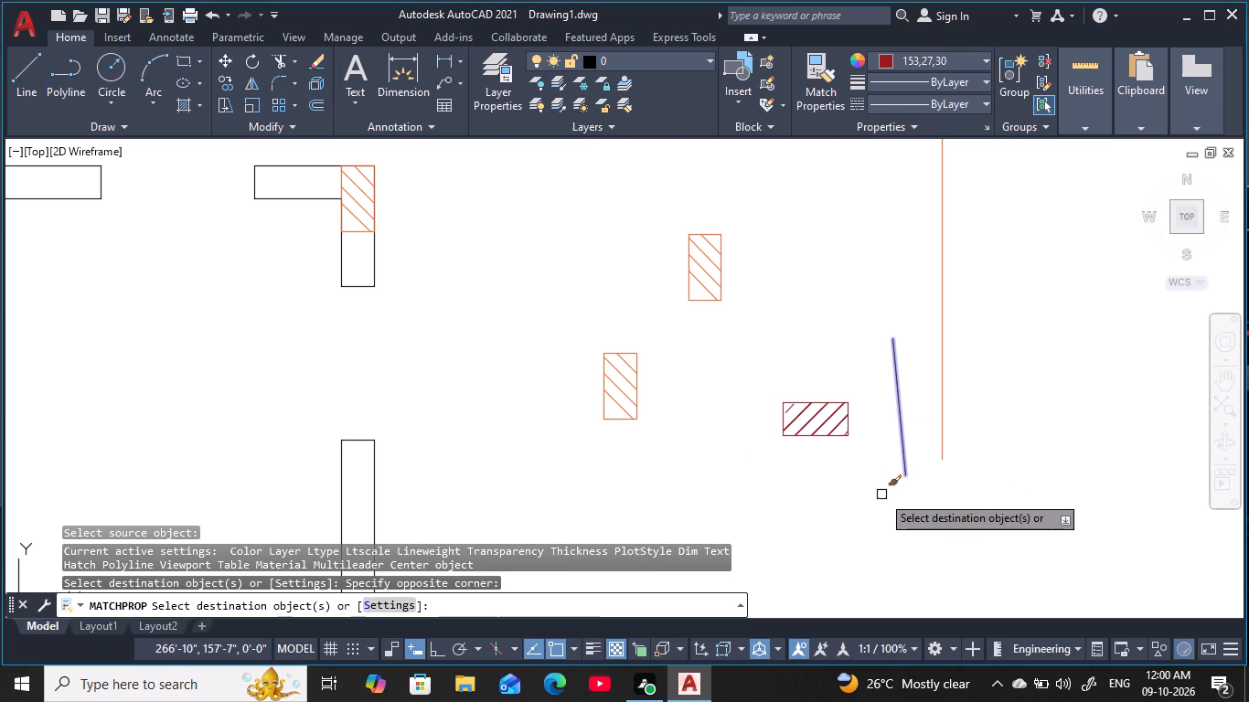
pyautogui.press('space')
pyautogui.press('space')
pyautogui.press('space')
pyautogui.press('space')
pyautogui.scroll(-1, 782, 404)
pyautogui.moveTo(785, 406); pyautogui.dragTo(793, 406, button='middle')
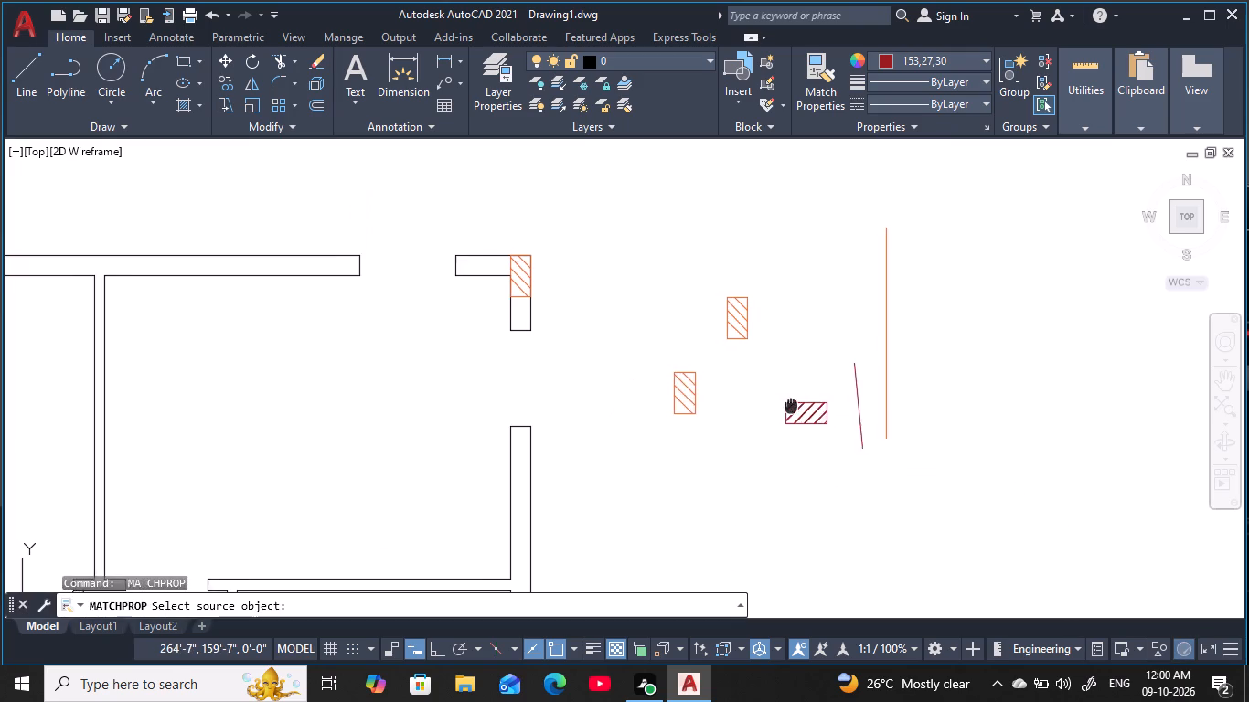
pyautogui.moveTo(793, 406); pyautogui.dragTo(822, 406, button='middle')
pyautogui.press('Escape')
pyautogui.press('Escape')
pyautogui.press('Escape')
pyautogui.press('Escape')
# Examine the horizontal column's outline and hatching up close.
pyautogui.scroll(1, 824, 421)
pyautogui.press('Escape')
pyautogui.press('Escape')
pyautogui.press('Escape')
pyautogui.scroll(2, 824, 419)
pyautogui.moveTo(829, 420); pyautogui.dragTo(811, 424, button='middle')
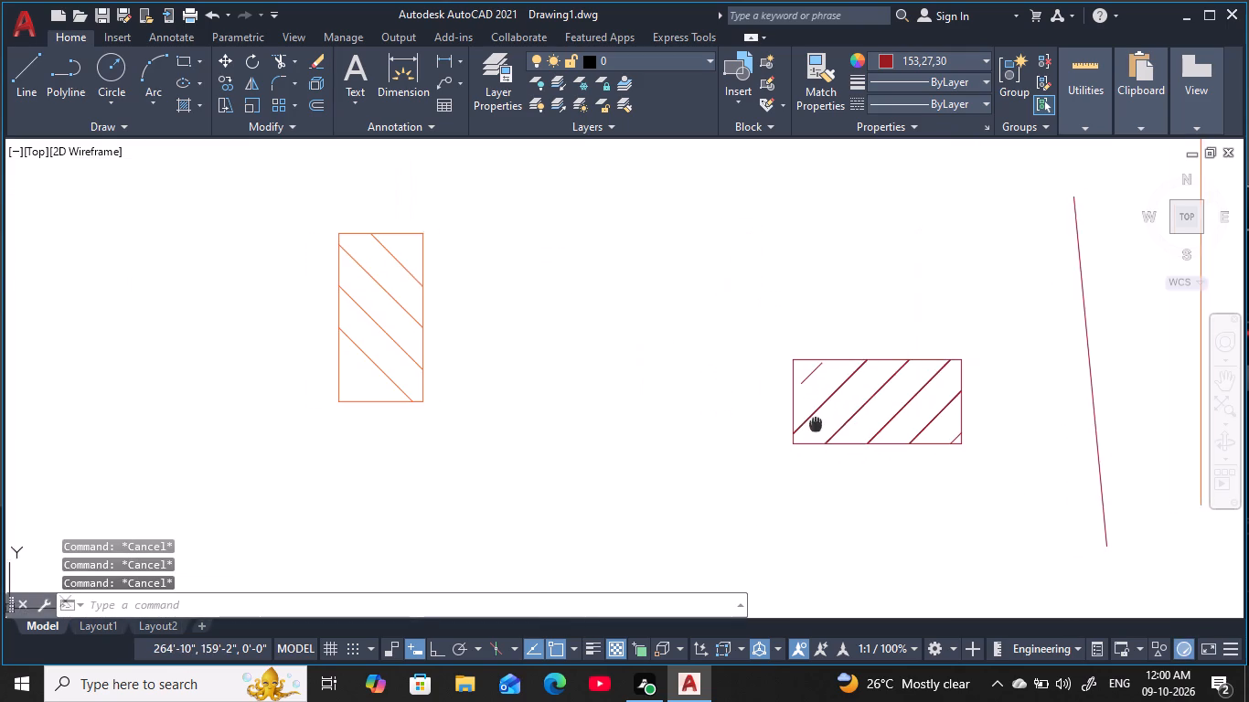
pyautogui.moveTo(811, 424); pyautogui.dragTo(784, 428, button='middle')
pyautogui.press('Escape')
pyautogui.press('Escape')
pyautogui.press('Escape')
pyautogui.scroll(-3, 812, 347)
pyautogui.middleClick(815, 355)
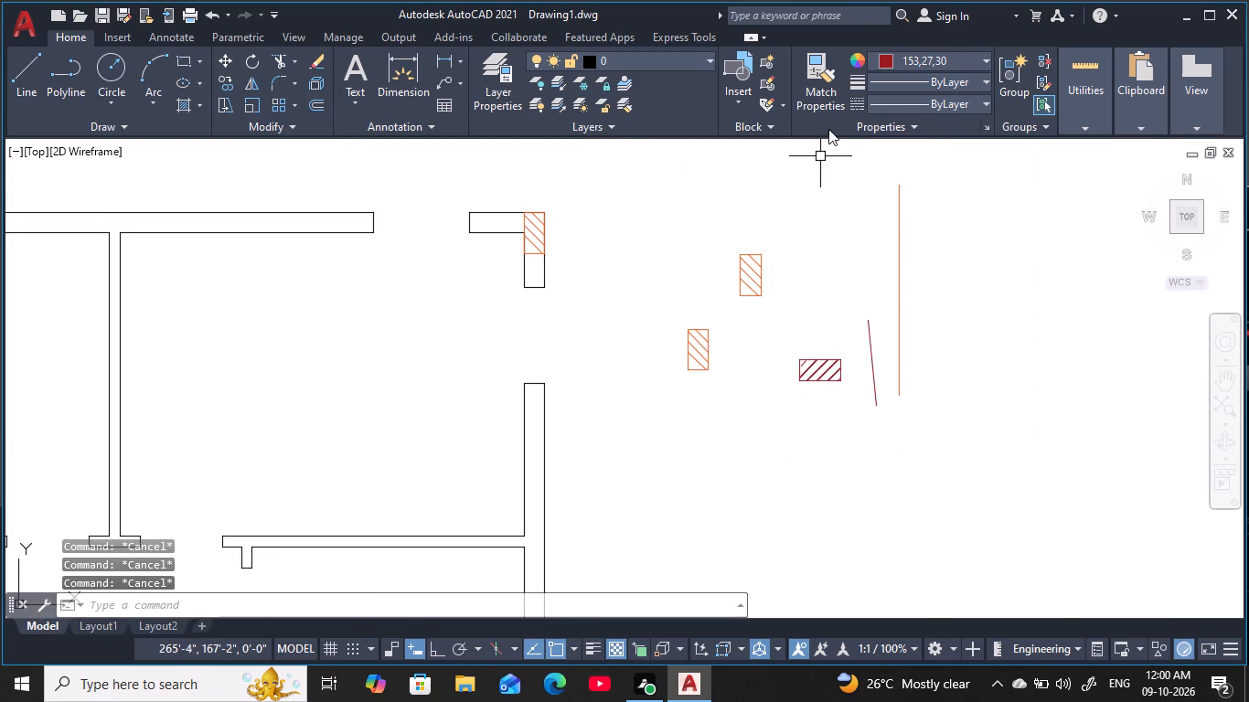
# Set the current object colour to 242,113,114.
pyautogui.click(942, 57)
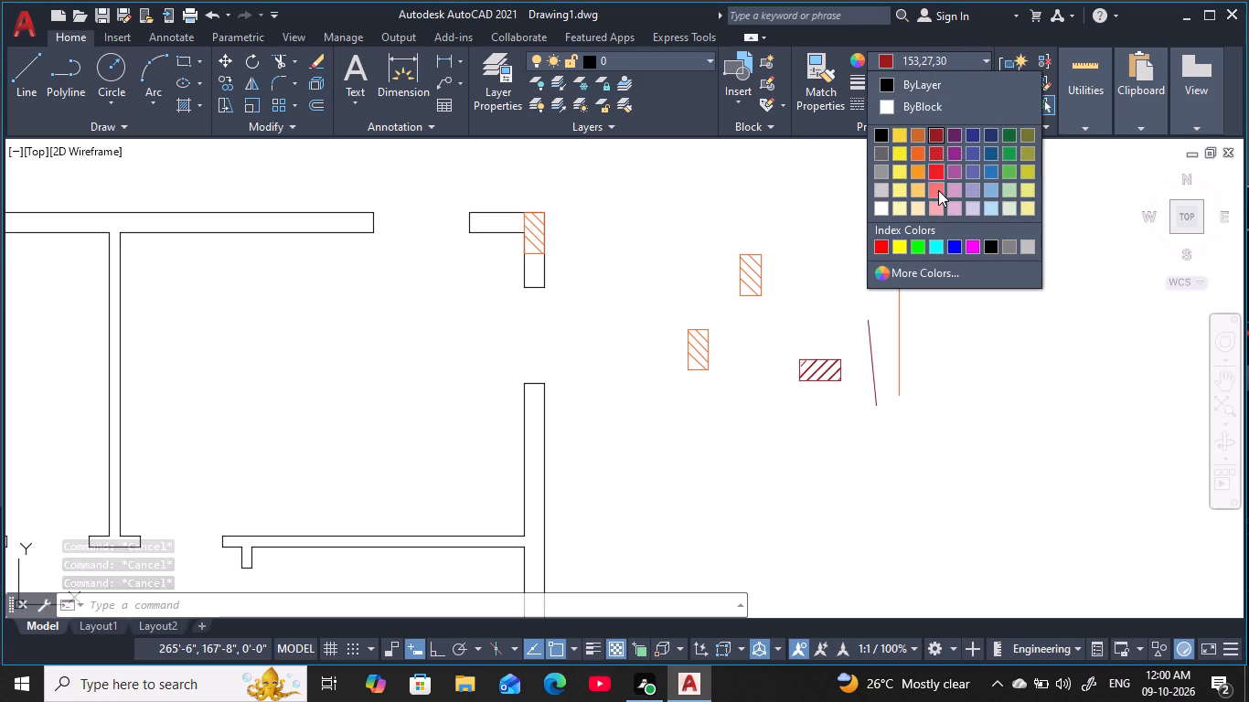
pyautogui.click(938, 190)
pyautogui.press('Escape')
pyautogui.press('Escape')
pyautogui.press('Escape')
pyautogui.press('Escape')
pyautogui.press('Escape')
pyautogui.press('Escape')
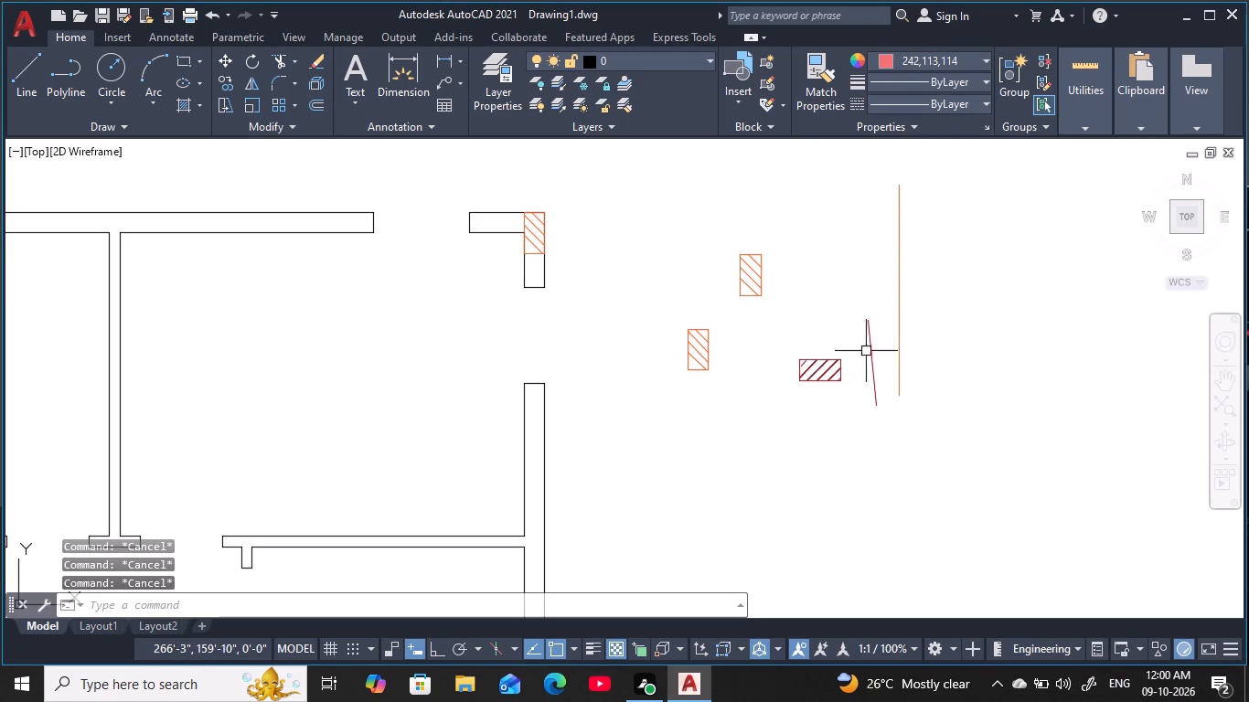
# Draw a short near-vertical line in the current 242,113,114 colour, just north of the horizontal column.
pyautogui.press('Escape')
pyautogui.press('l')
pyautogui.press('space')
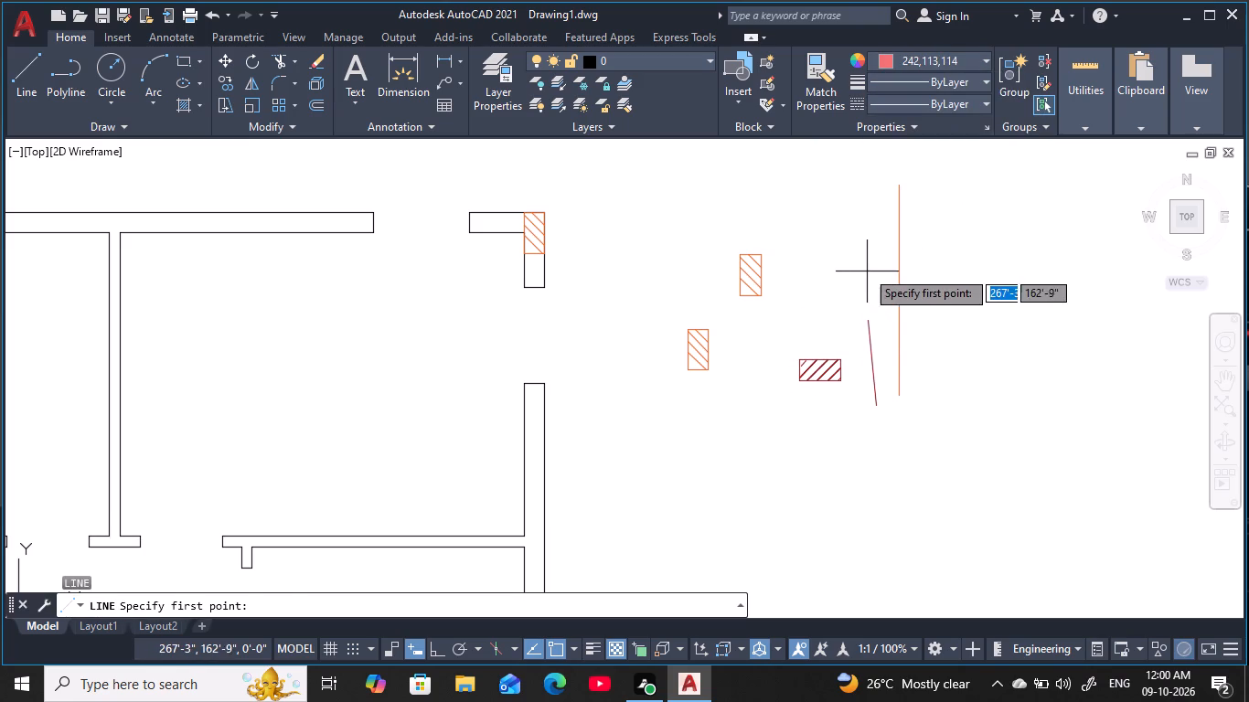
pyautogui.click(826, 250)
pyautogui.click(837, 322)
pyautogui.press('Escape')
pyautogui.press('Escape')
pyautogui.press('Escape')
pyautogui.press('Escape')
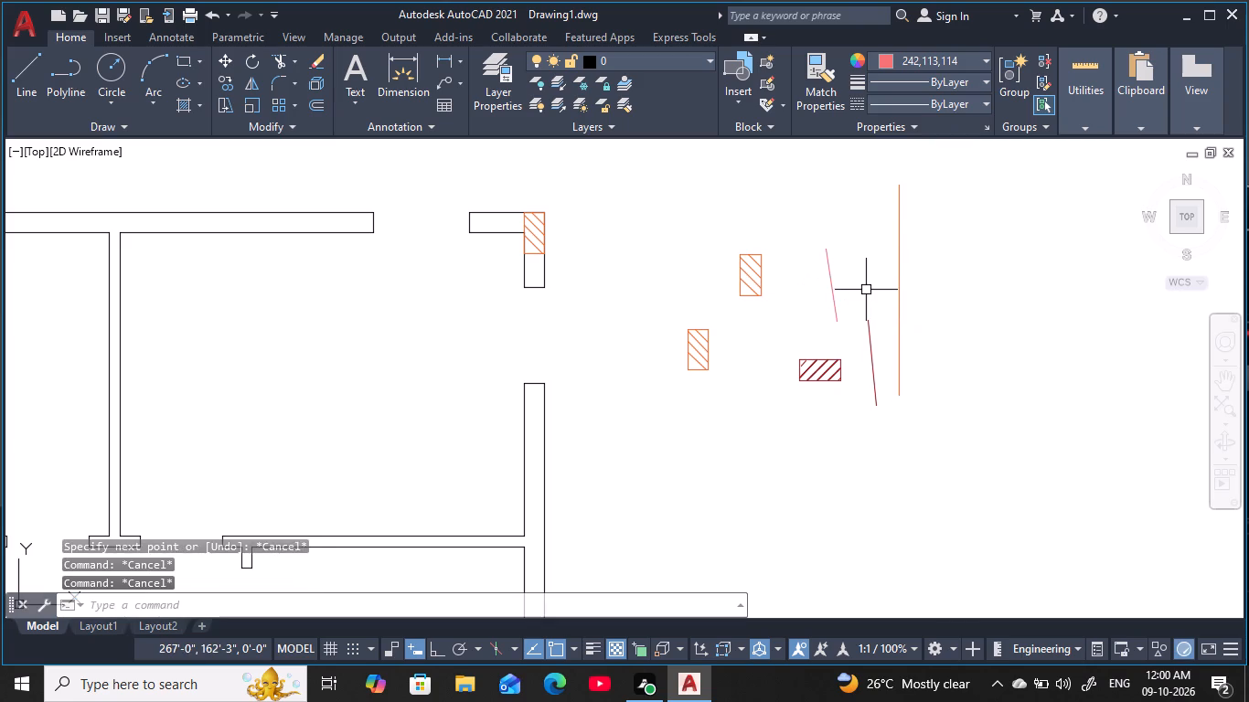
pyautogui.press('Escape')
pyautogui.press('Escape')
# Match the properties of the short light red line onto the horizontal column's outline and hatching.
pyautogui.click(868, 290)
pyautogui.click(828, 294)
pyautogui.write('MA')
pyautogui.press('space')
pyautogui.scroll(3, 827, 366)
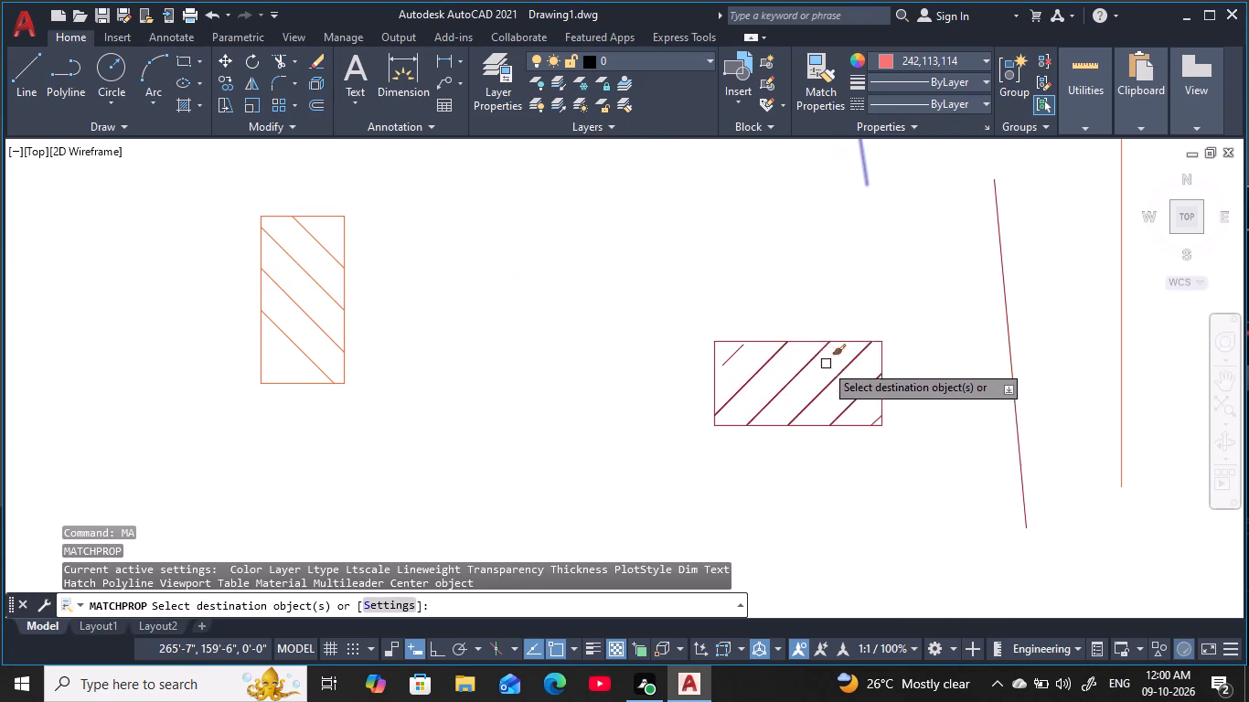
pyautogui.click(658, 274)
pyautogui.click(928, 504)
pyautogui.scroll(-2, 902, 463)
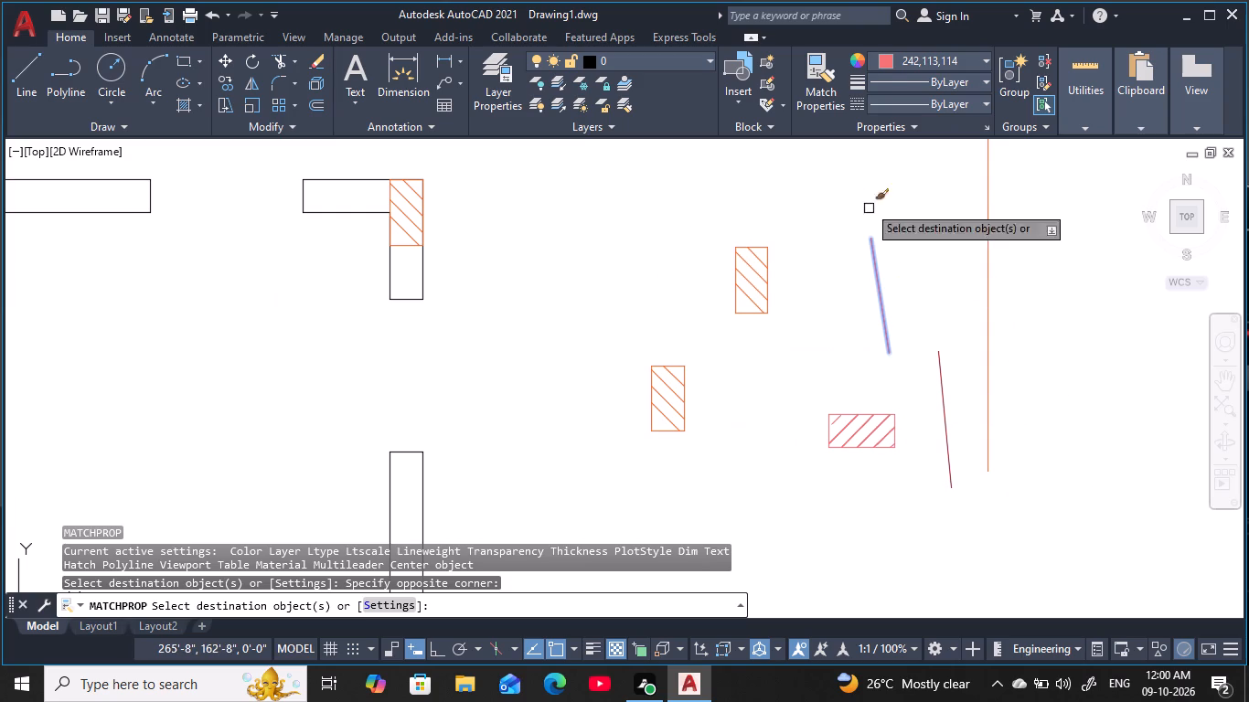
# Set the current object colour to Red.
pyautogui.click(917, 61)
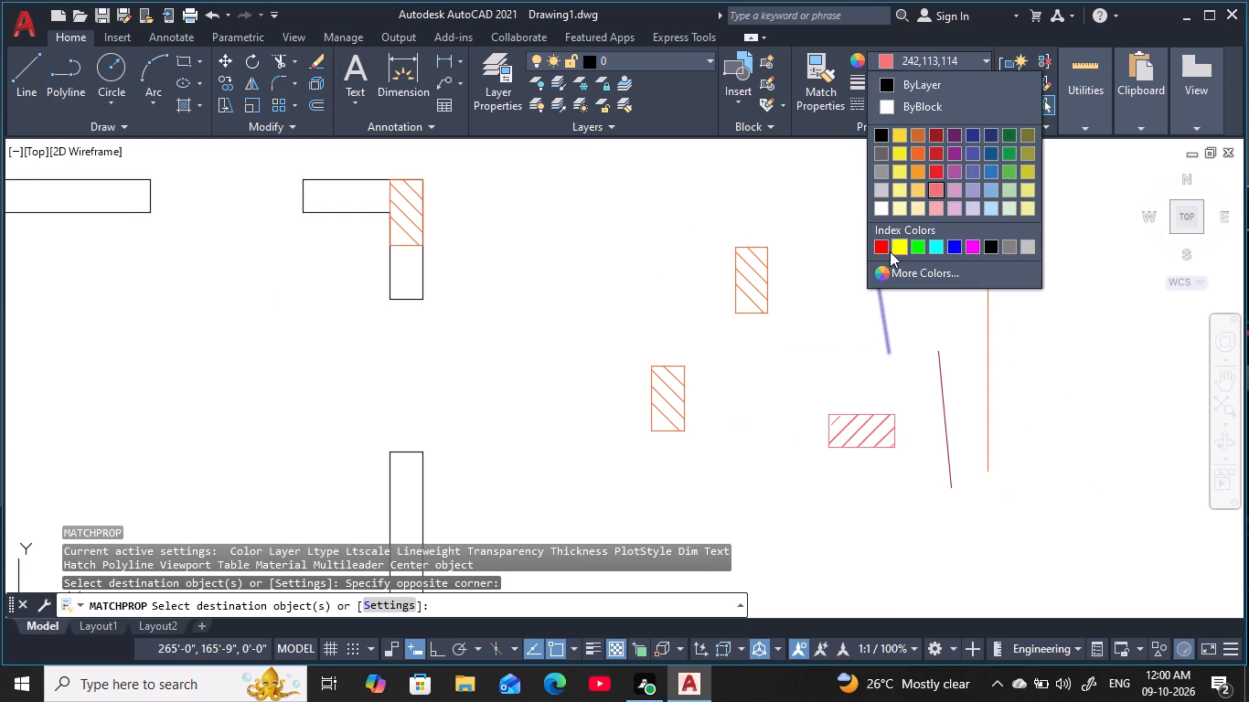
pyautogui.click(885, 250)
pyautogui.write('L')
pyautogui.press('space')
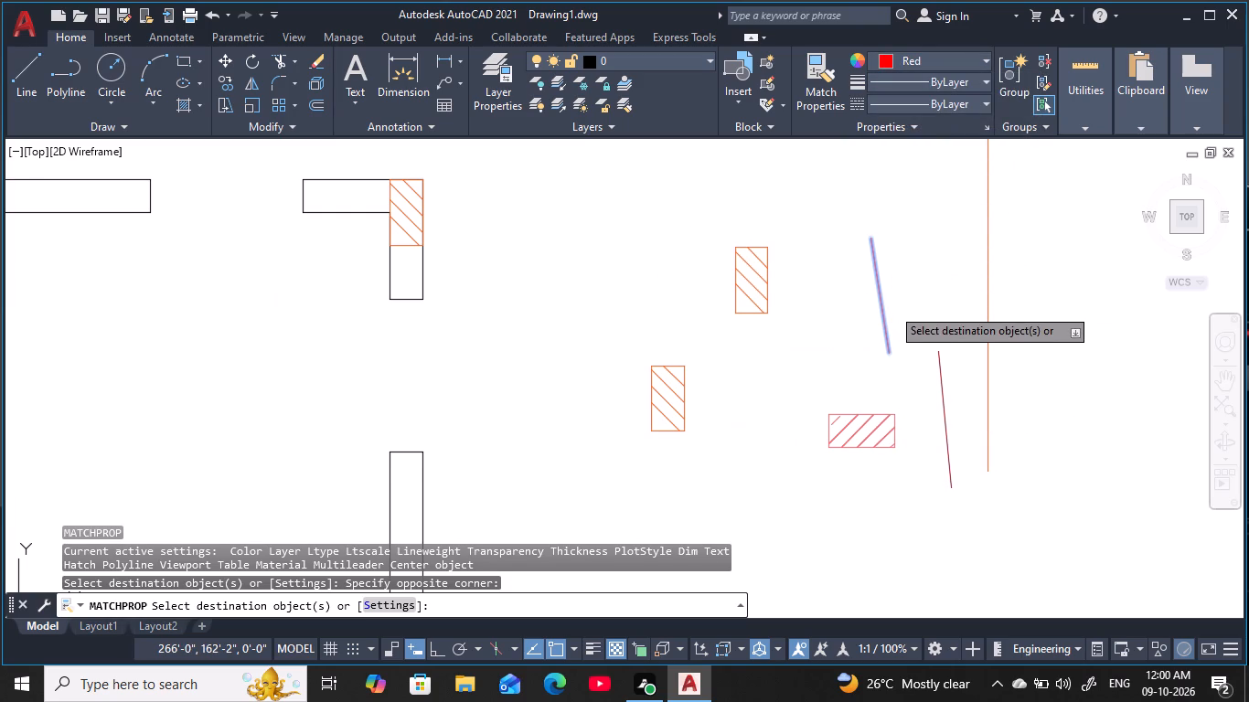
pyautogui.press('Escape')
pyautogui.press('Escape')
pyautogui.press('Escape')
pyautogui.press('Escape')
pyautogui.press('Escape')
pyautogui.press('Escape')
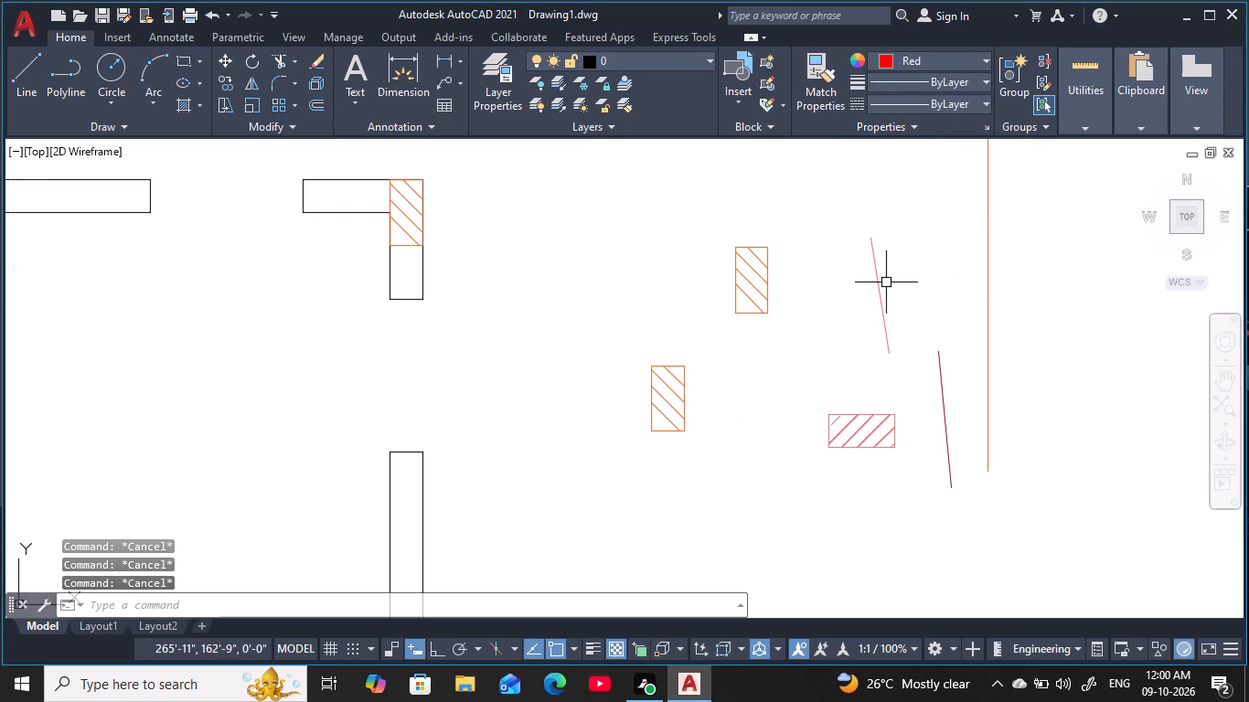
# Draw a short slanted red line between the light red line and the upper orange column.
pyautogui.press('l')
pyautogui.press('space')
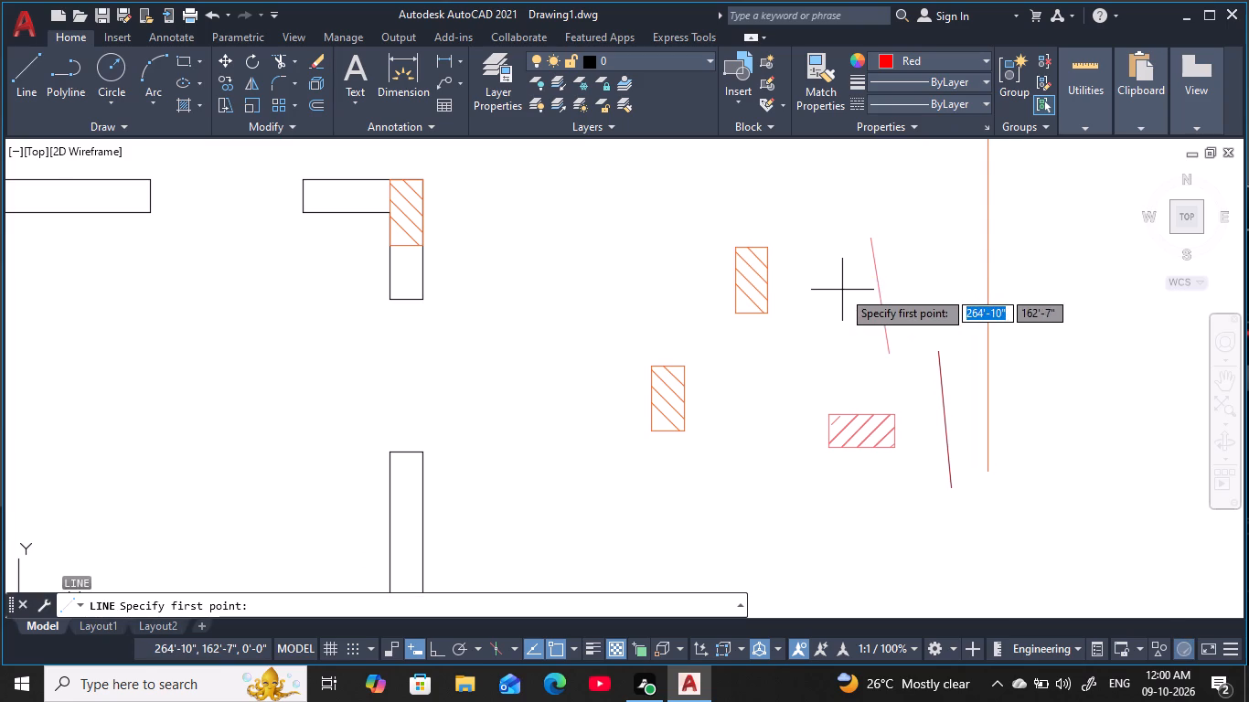
pyautogui.click(842, 290)
pyautogui.click(807, 348)
pyautogui.press('Escape')
pyautogui.press('Escape')
pyautogui.press('Escape')
pyautogui.press('Escape')
pyautogui.press('Escape')
pyautogui.press('Escape')
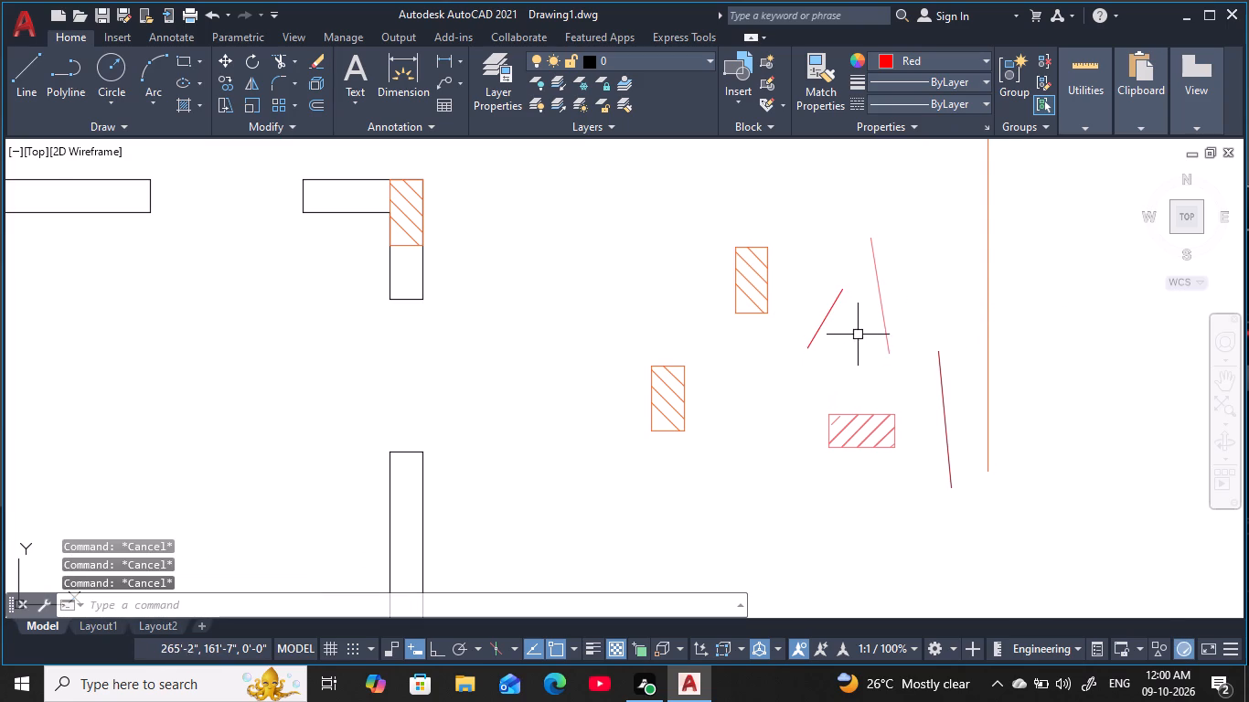
pyautogui.press('Escape')
pyautogui.press('Escape')
# Match the properties of the short slanted red line onto the horizontal column's outline and hatching.
pyautogui.press('m')
pyautogui.write('A')
pyautogui.press('space')
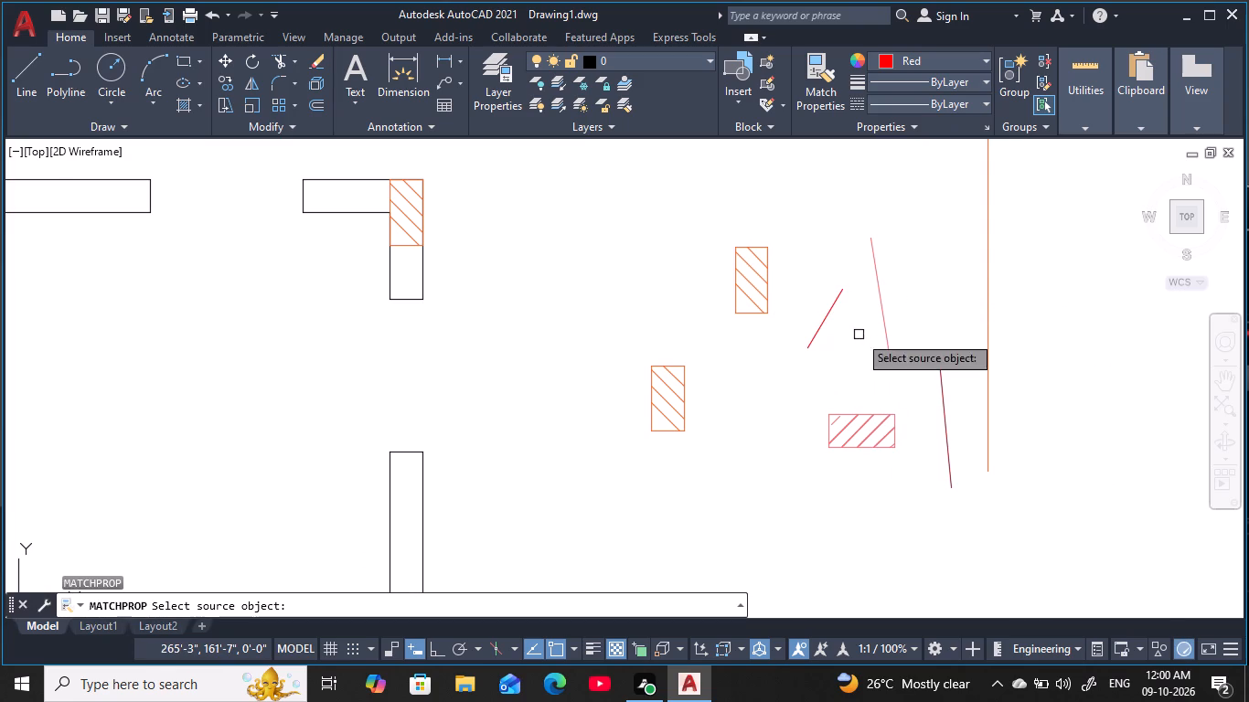
pyautogui.click(825, 316)
pyautogui.click(809, 393)
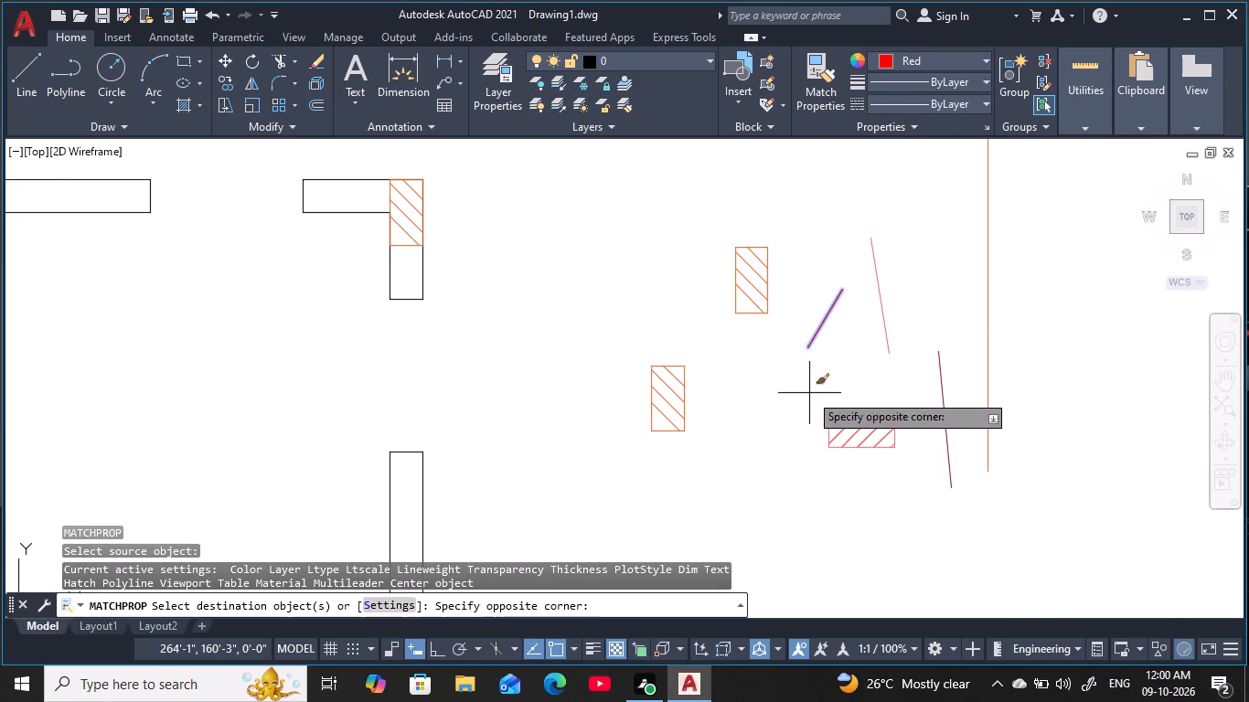
pyautogui.click(928, 505)
pyautogui.press('Escape')
pyautogui.press('Escape')
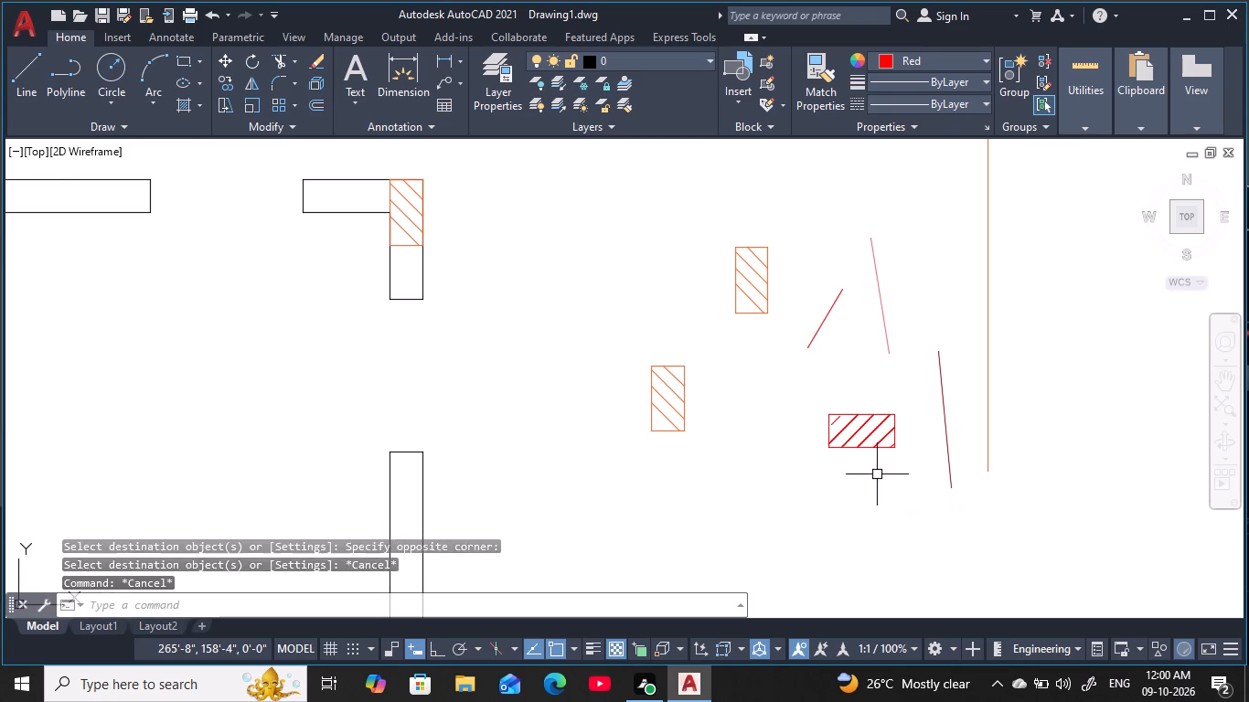
pyautogui.press('Escape')
pyautogui.press('Escape')
pyautogui.press('Escape')
pyautogui.press('Escape')
pyautogui.press('Escape')
# Copy the red horizontal column with its hatching to the empty space southwest of the original.
pyautogui.click(806, 395)
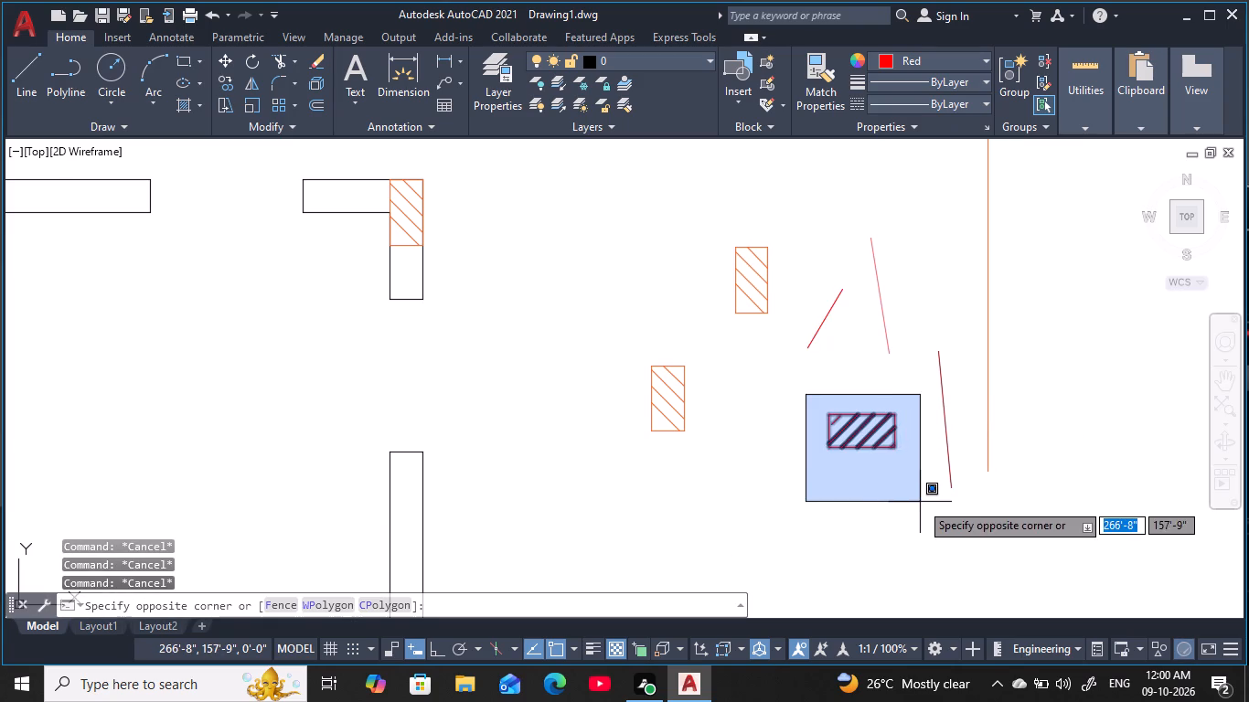
pyautogui.click(920, 502)
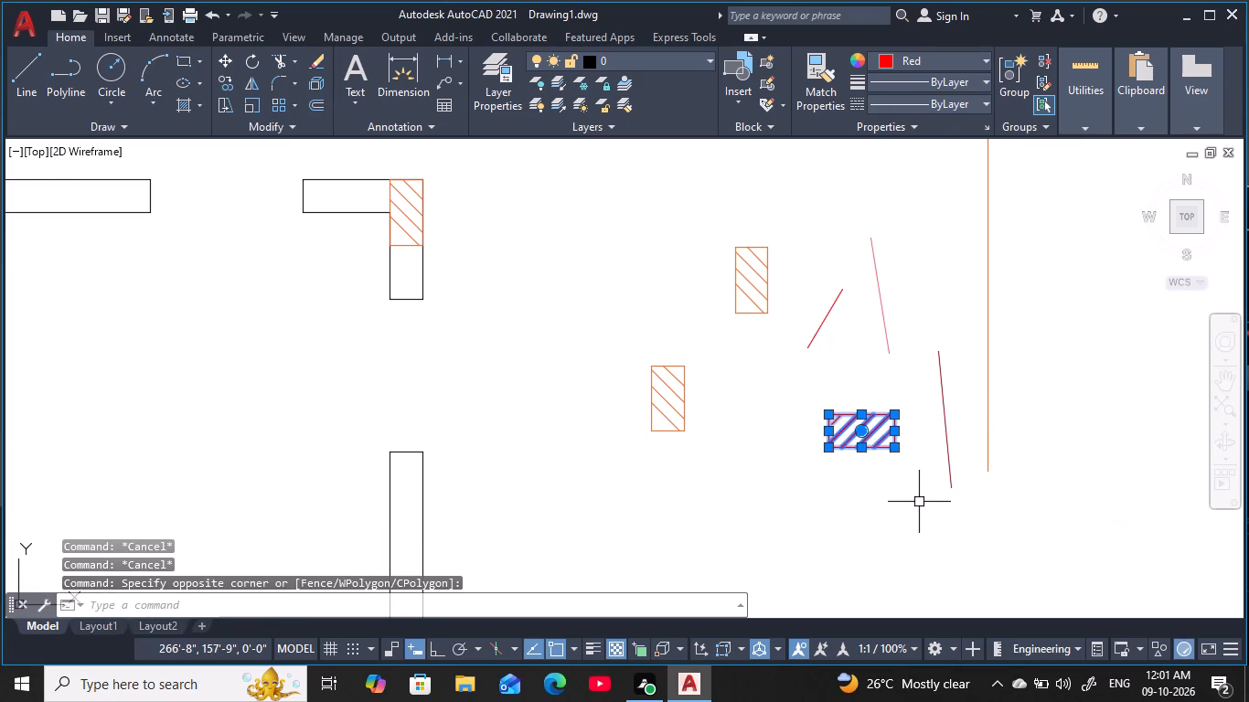
pyautogui.press('c')
pyautogui.write('O')
pyautogui.press('space')
pyautogui.click(864, 445)
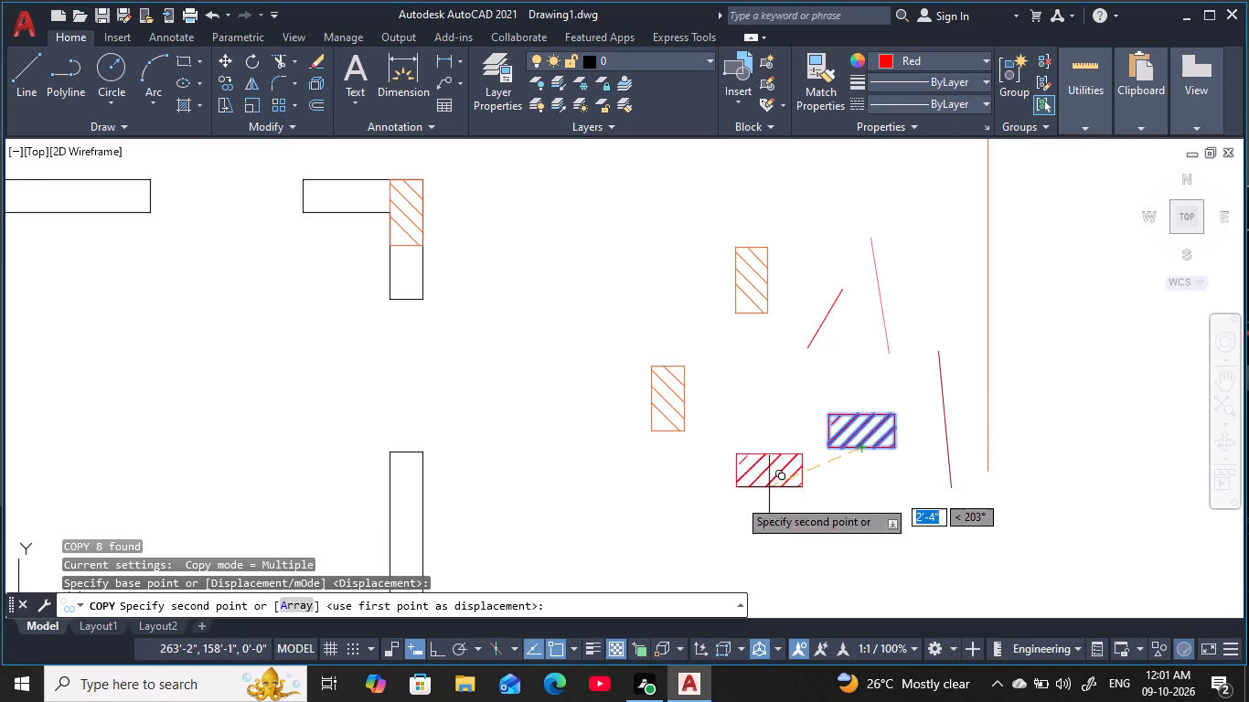
pyautogui.click(710, 539)
pyautogui.press('Escape')
pyautogui.press('Escape')
pyautogui.press('Escape')
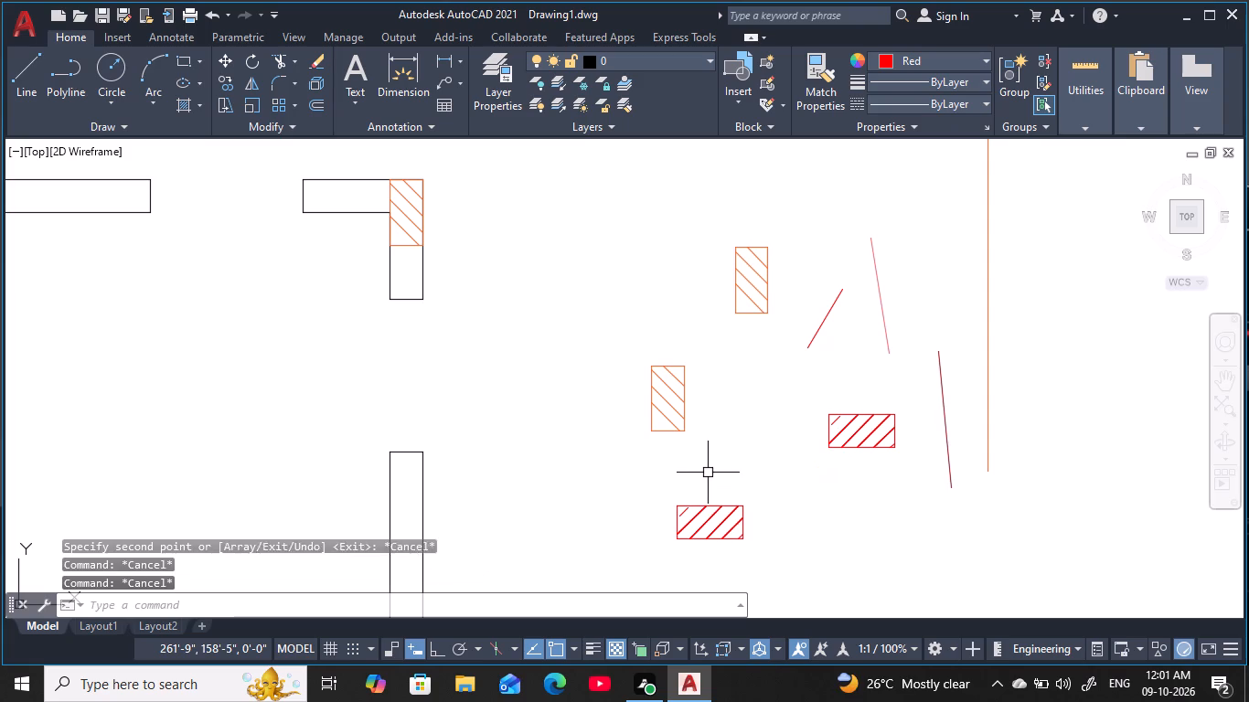
pyautogui.press('Escape')
pyautogui.press('Escape')
# Erase the two loose orange vertical columns together with the slanted red line and the light red line.
pyautogui.click(711, 468)
pyautogui.click(582, 325)
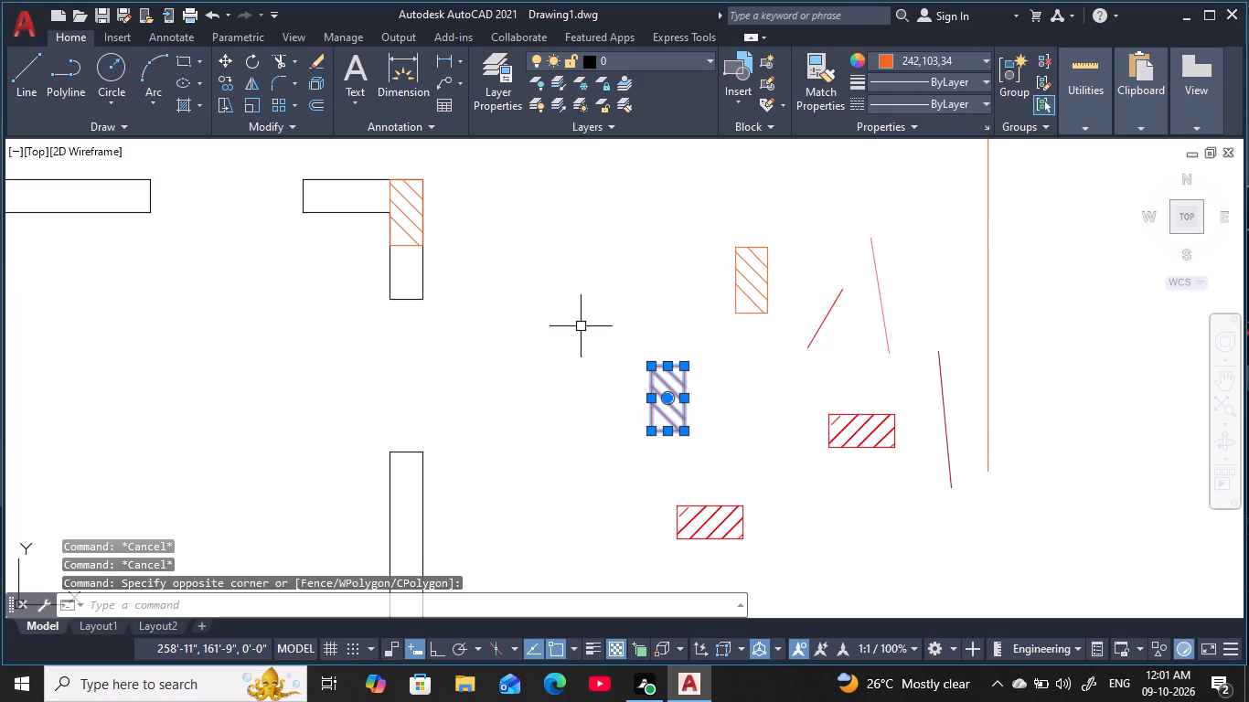
pyautogui.write('E')
pyautogui.press('space')
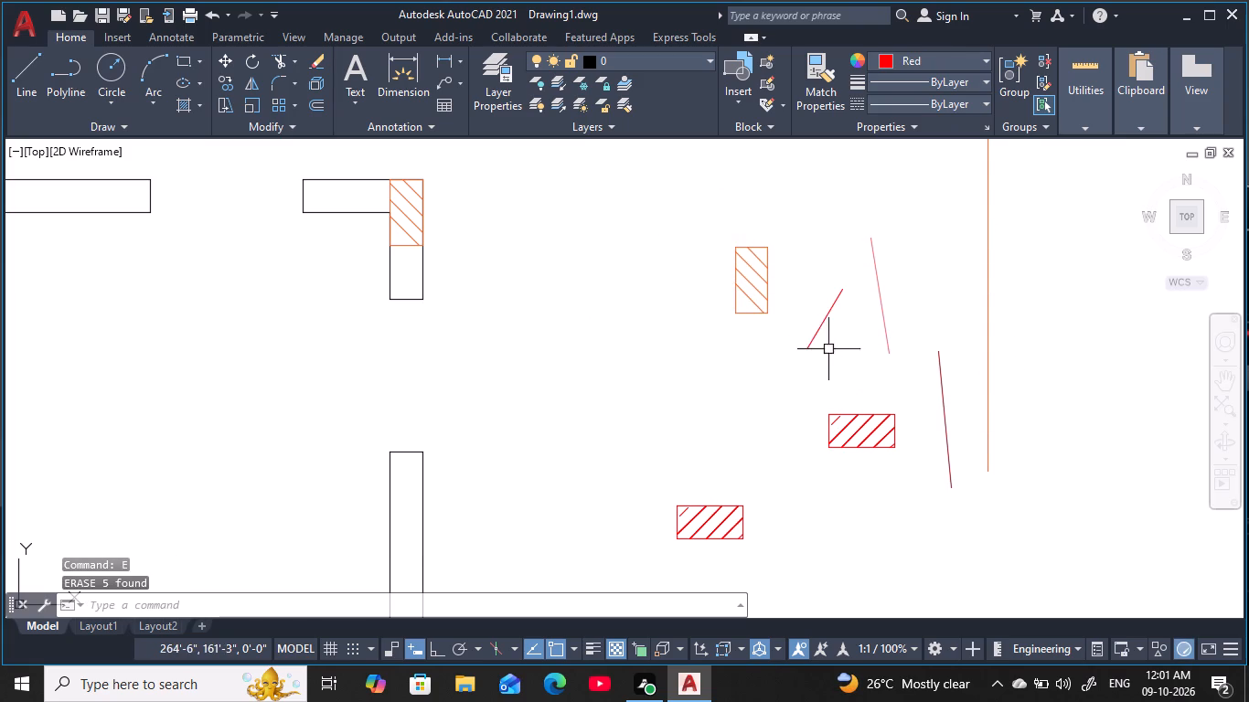
pyautogui.click(887, 392)
pyautogui.click(643, 230)
pyautogui.press('space')
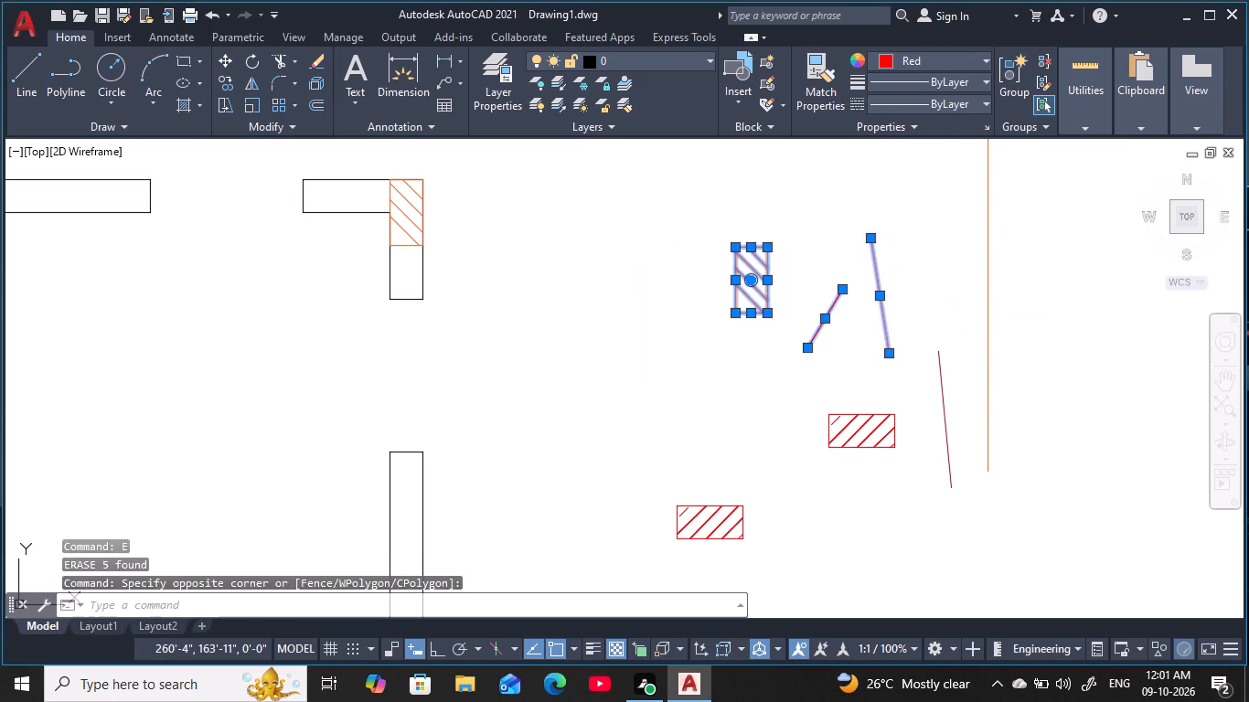
# Erase the orange hatched column from the northeast wall corner of the floor plan.
pyautogui.scroll(1, 389, 212)
pyautogui.moveTo(389, 212); pyautogui.dragTo(455, 288, button='middle')
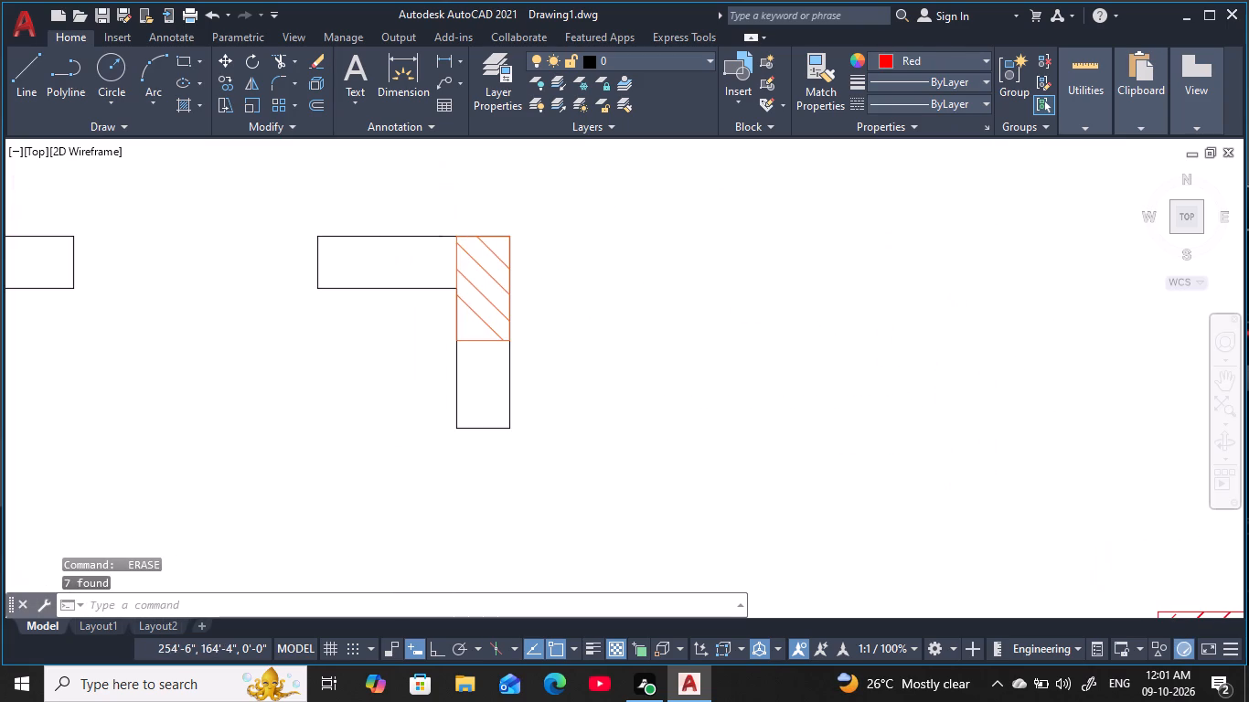
pyautogui.moveTo(399, 188); pyautogui.dragTo(411, 197)
pyautogui.click(624, 367)
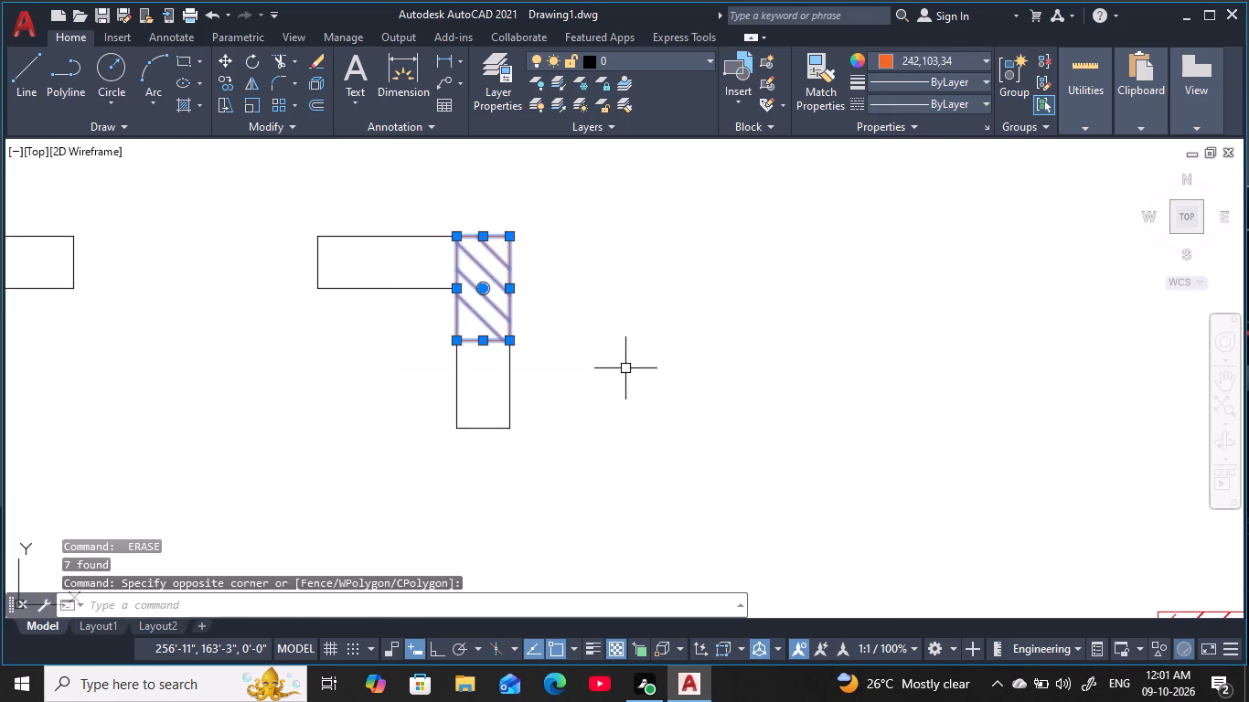
pyautogui.press('space')
# Rotate the lower red hatched column copy by 90° with ortho on so it stands vertically.
pyautogui.scroll(-4, 751, 409)
pyautogui.moveTo(748, 410); pyautogui.dragTo(639, 313, button='middle')
pyautogui.scroll(4, 674, 367)
pyautogui.middleClick(687, 373)
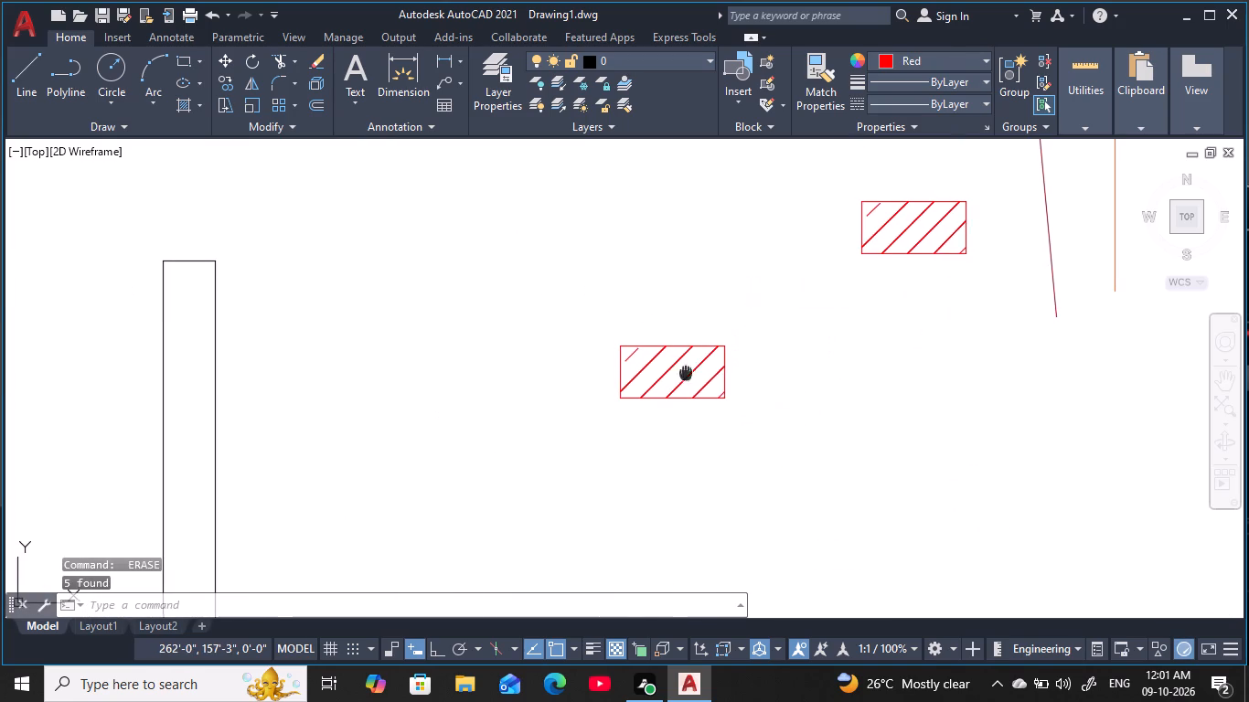
pyautogui.click(785, 468)
pyautogui.click(566, 264)
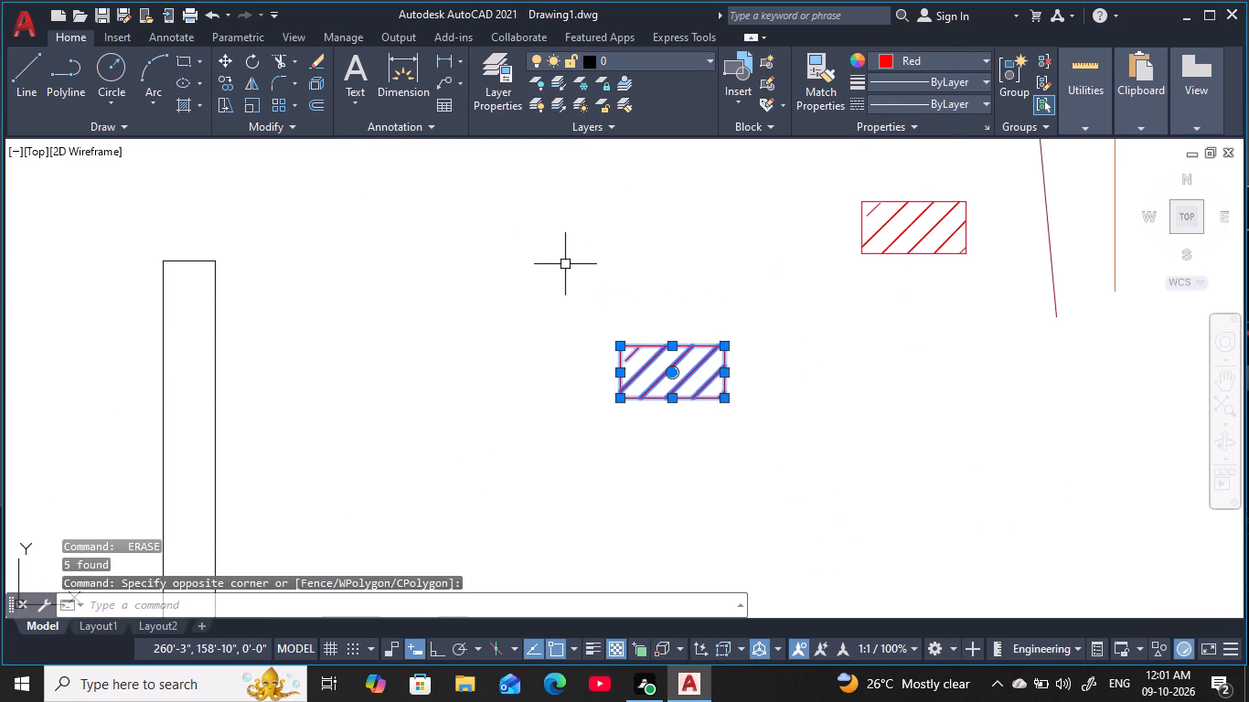
pyautogui.write('RO')
pyautogui.press('space')
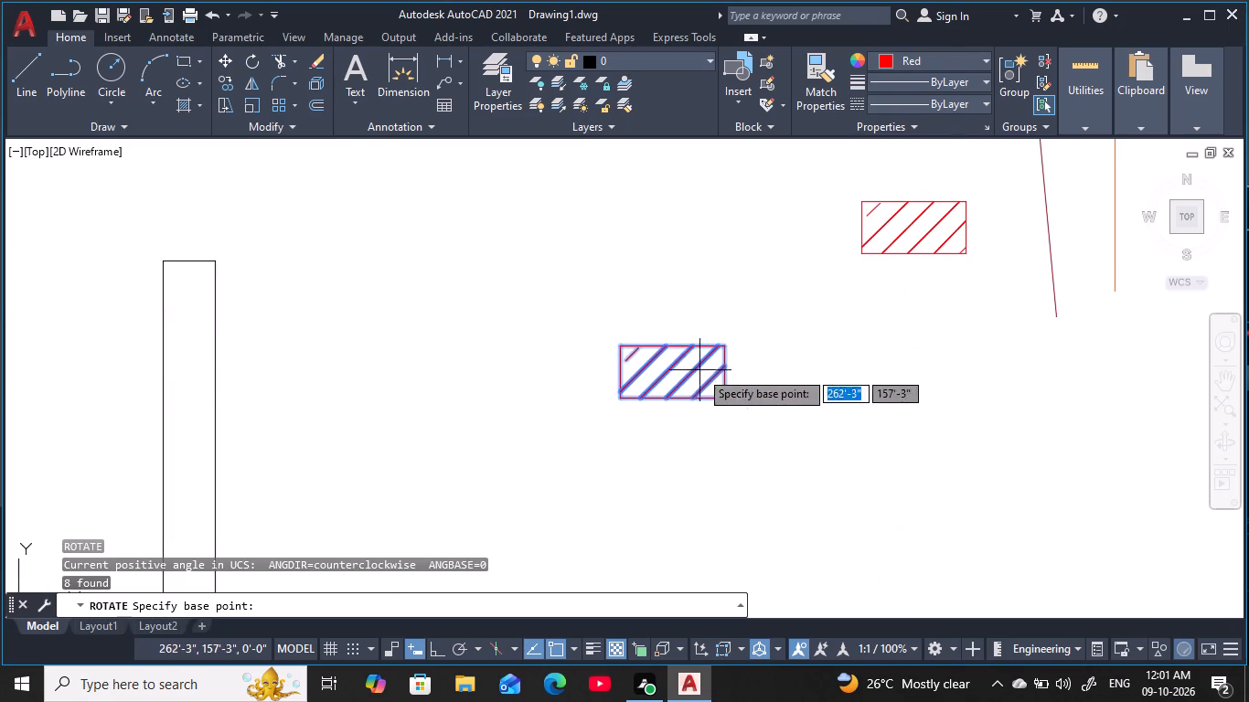
pyautogui.click(699, 370)
pyautogui.press('F8')
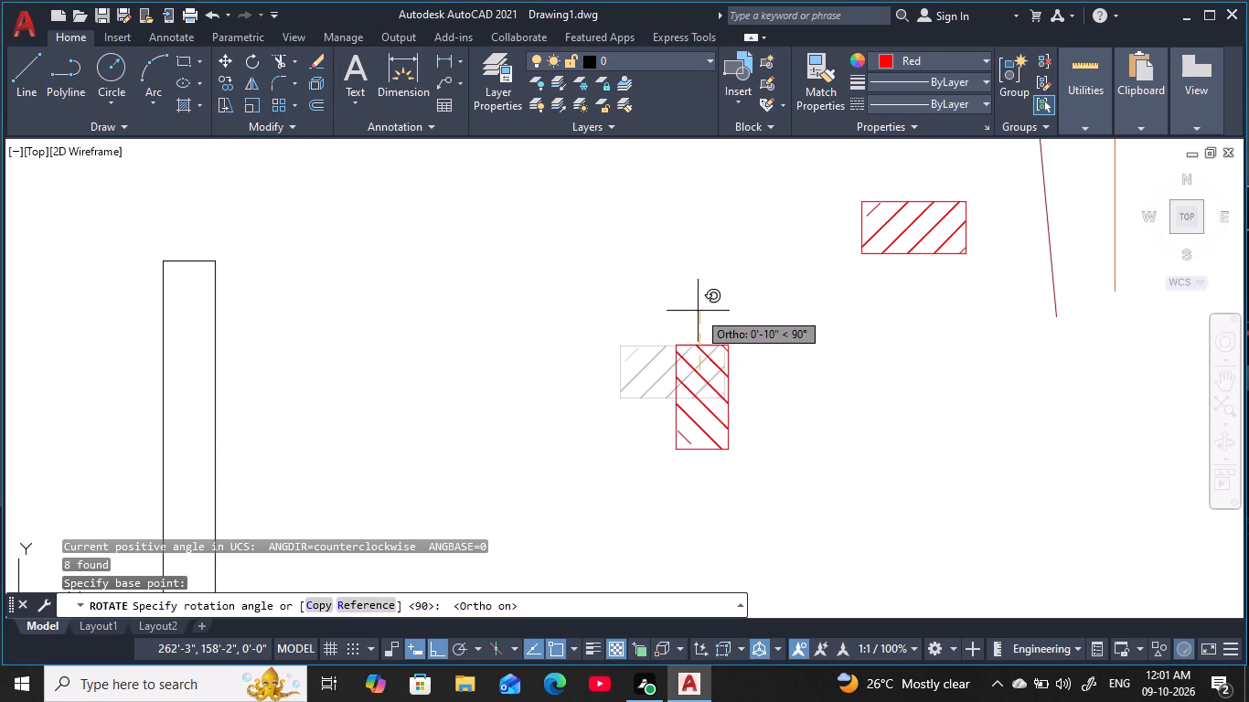
pyautogui.click(699, 307)
pyautogui.press('Escape')
pyautogui.press('Escape')
pyautogui.press('Escape')
pyautogui.press('Escape')
pyautogui.press('Escape')
# Erase the dark red slanted line and the long orange vertical line east of the red columns.
pyautogui.scroll(-2, 767, 390)
pyautogui.moveTo(770, 389); pyautogui.dragTo(767, 392, button='middle')
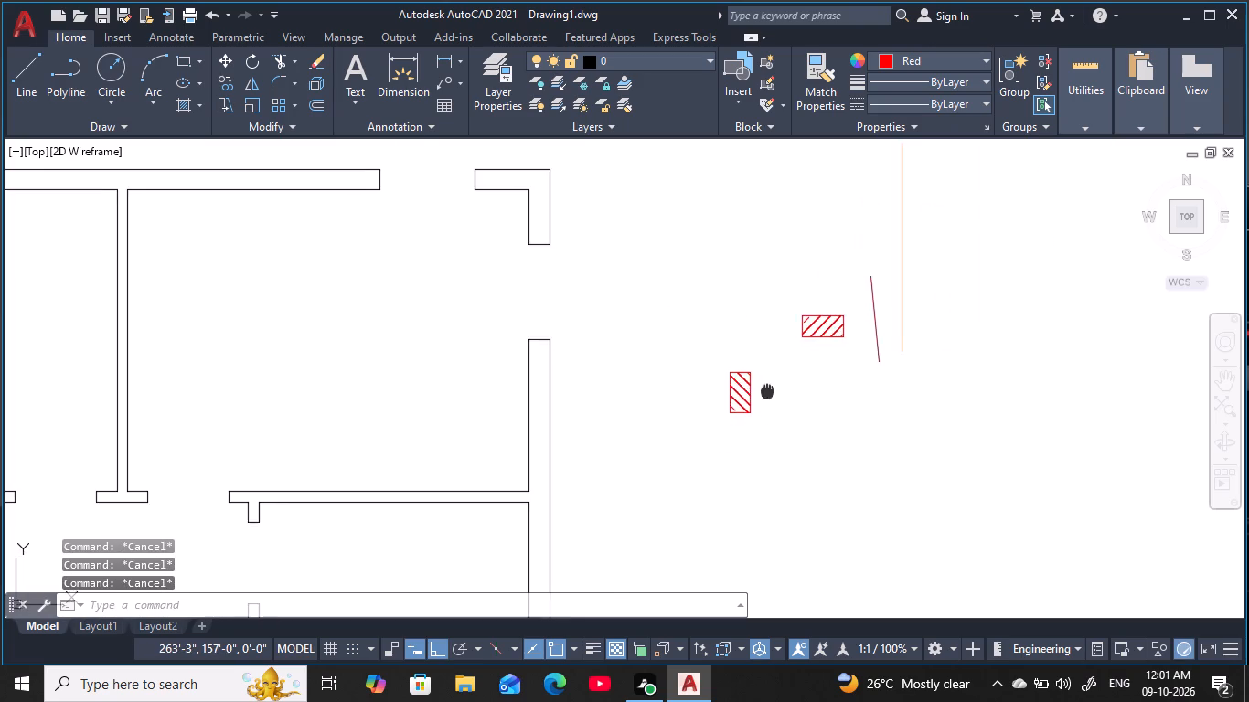
pyautogui.moveTo(767, 392); pyautogui.dragTo(829, 411, button='middle')
pyautogui.click(1008, 329)
pyautogui.click(915, 308)
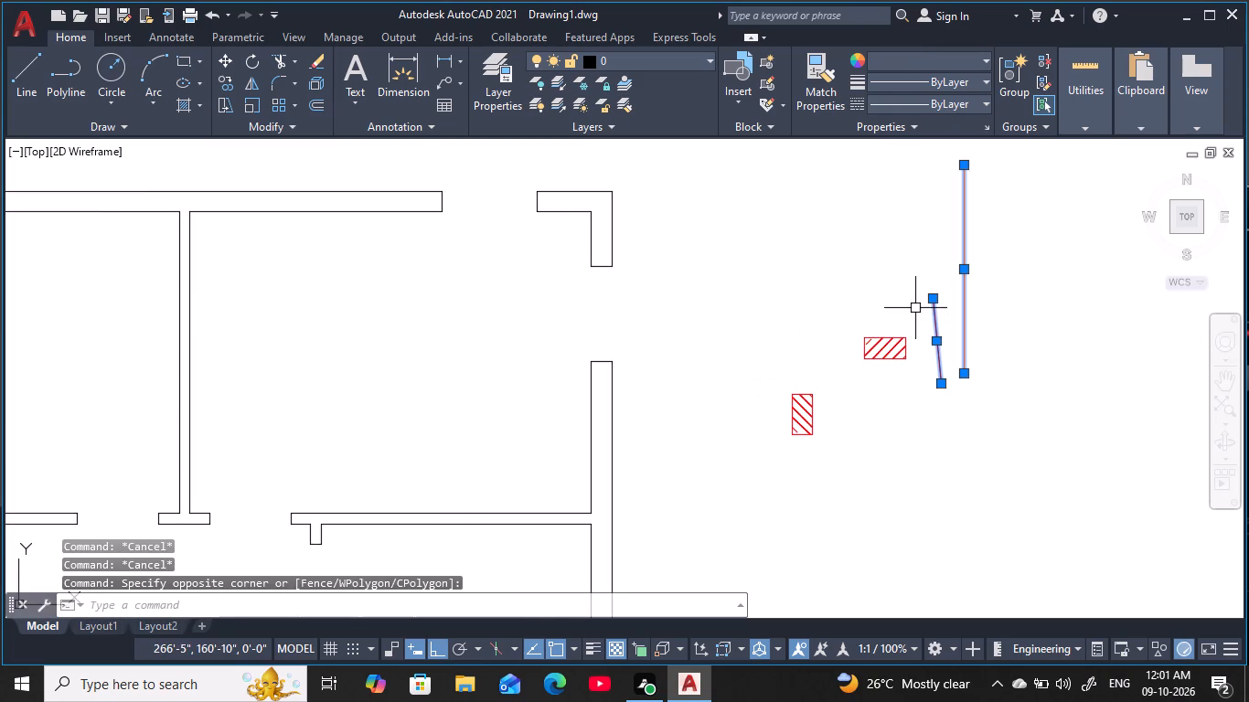
pyautogui.write('E')
pyautogui.press('space')
# Copy the vertical red hatched column by its top-right corner onto the northeast outer wall corner, with ortho off.
pyautogui.moveTo(920, 311); pyautogui.dragTo(973, 282, button='middle')
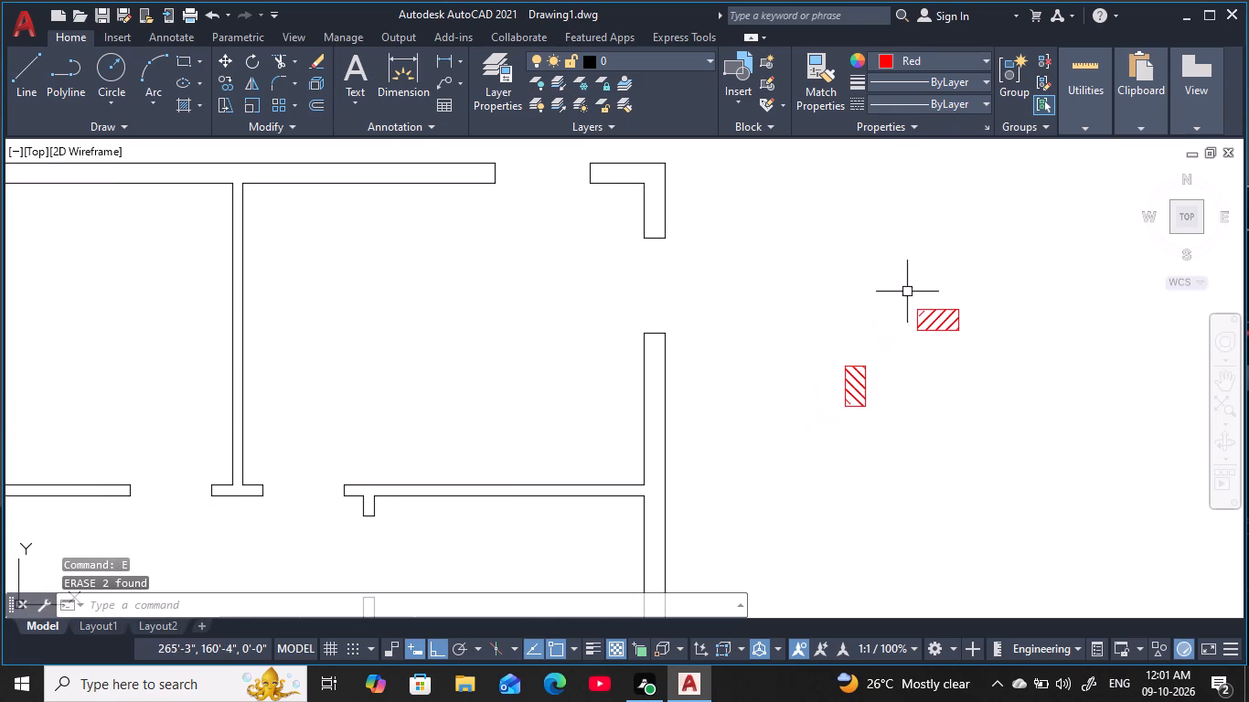
pyautogui.click(904, 445)
pyautogui.click(776, 310)
pyautogui.press('c')
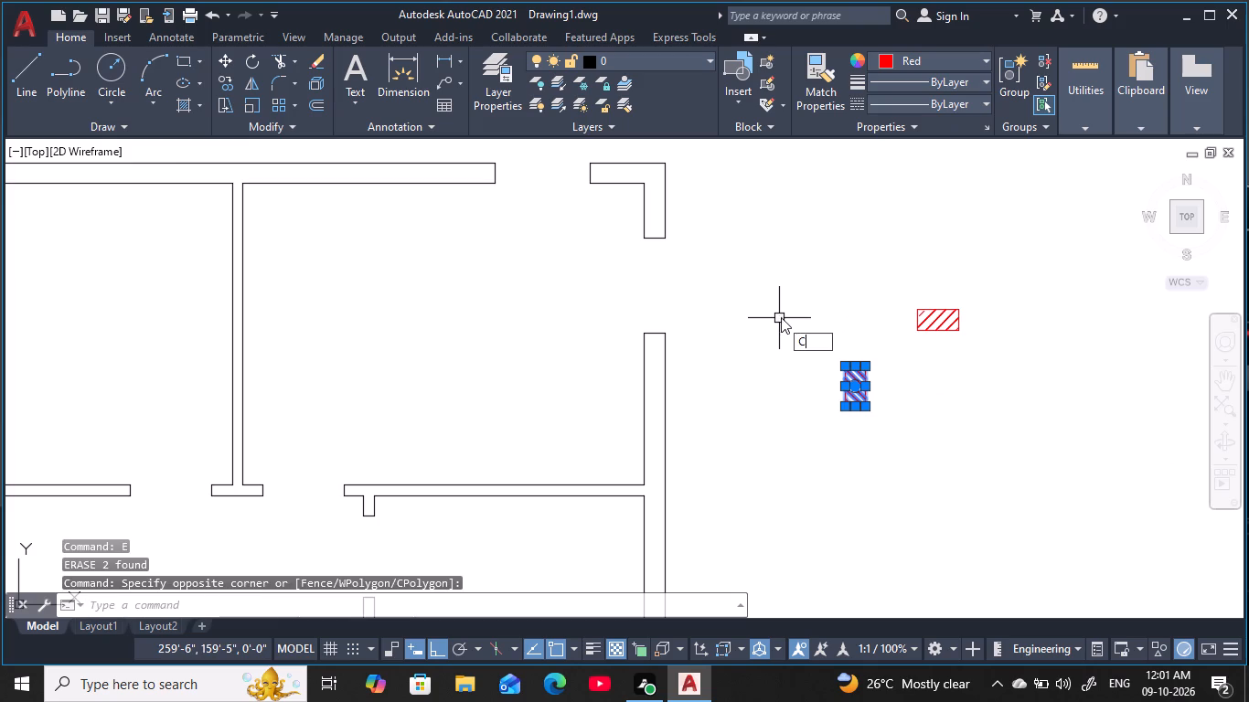
pyautogui.press('o')
pyautogui.press('space')
pyautogui.scroll(2, 863, 367)
pyautogui.click(866, 367)
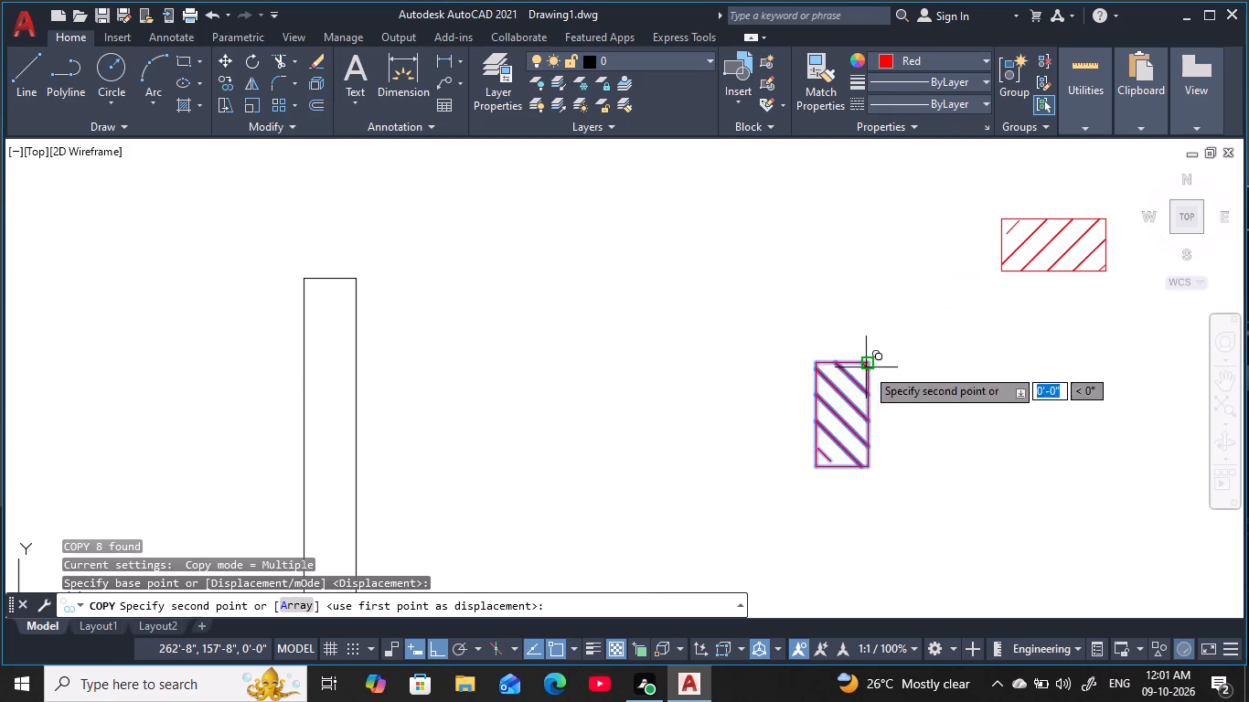
pyautogui.moveTo(709, 262); pyautogui.dragTo(715, 290, button='middle')
pyautogui.press('F8')
pyautogui.moveTo(698, 280); pyautogui.dragTo(716, 338, button='middle')
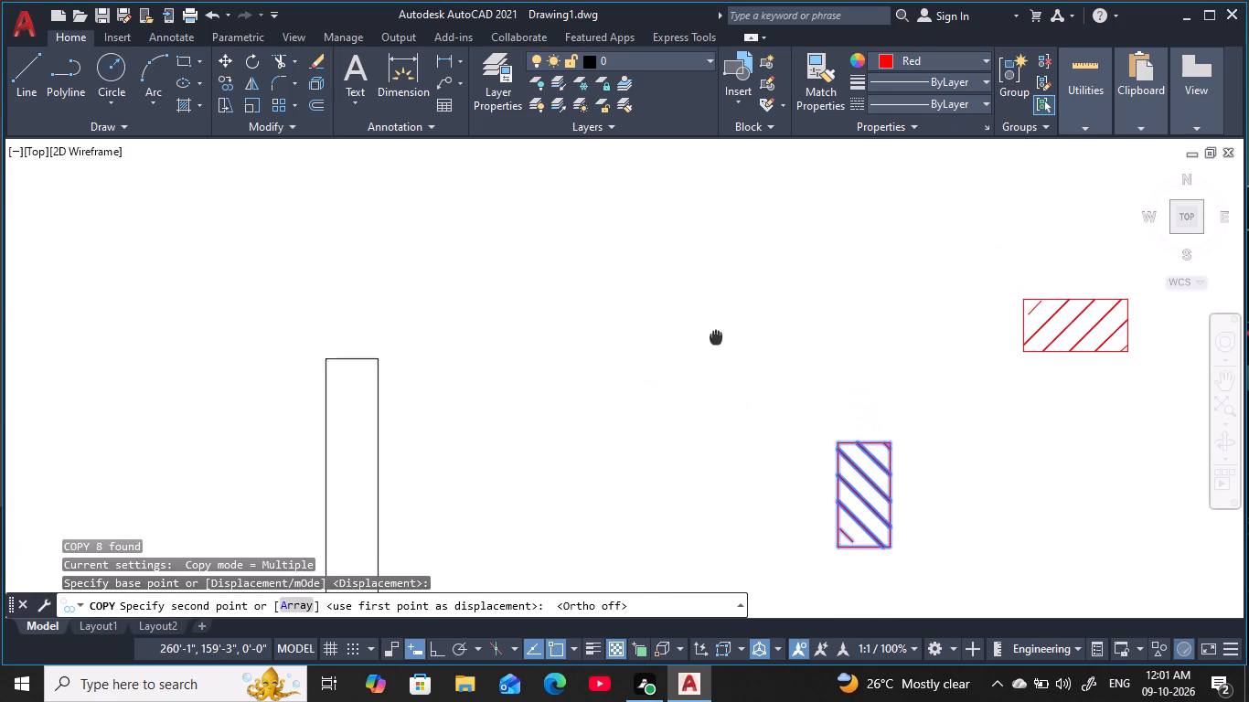
pyautogui.moveTo(716, 338); pyautogui.dragTo(720, 344, button='middle')
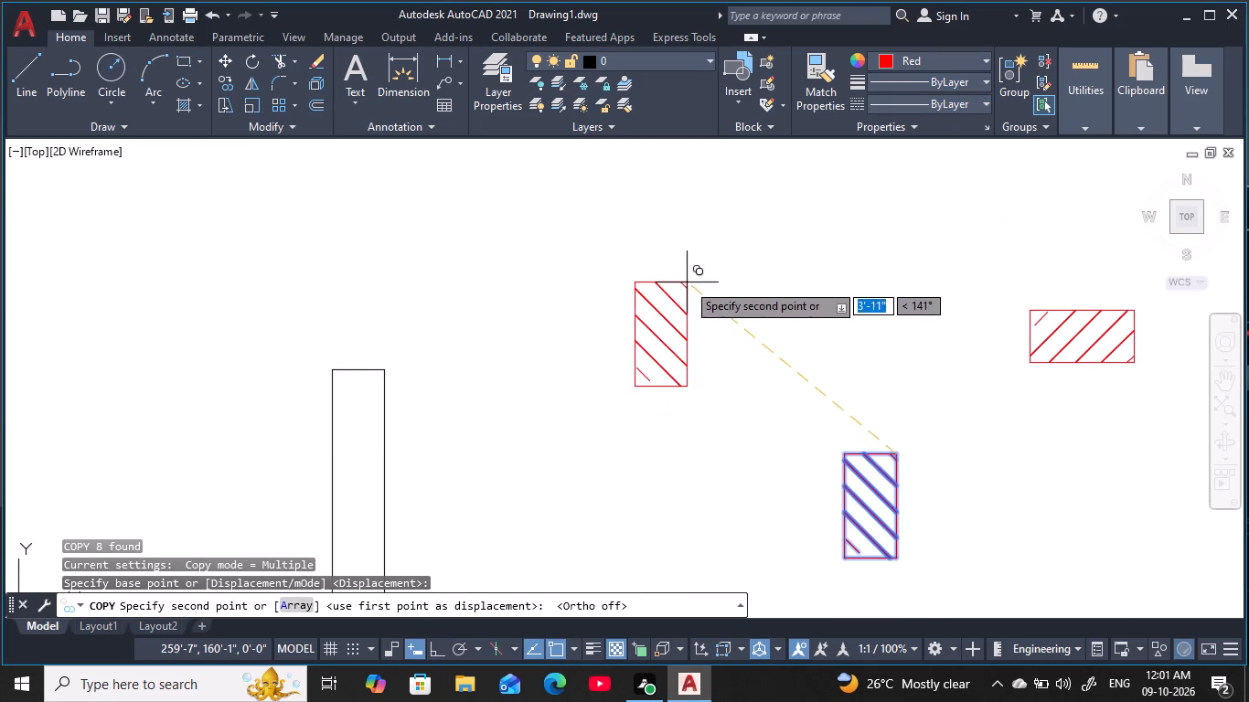
pyautogui.moveTo(688, 282); pyautogui.dragTo(738, 404, button='middle')
pyautogui.scroll(-3, 667, 338)
pyautogui.moveTo(650, 324); pyautogui.dragTo(680, 380, button='middle')
pyautogui.scroll(3, 644, 330)
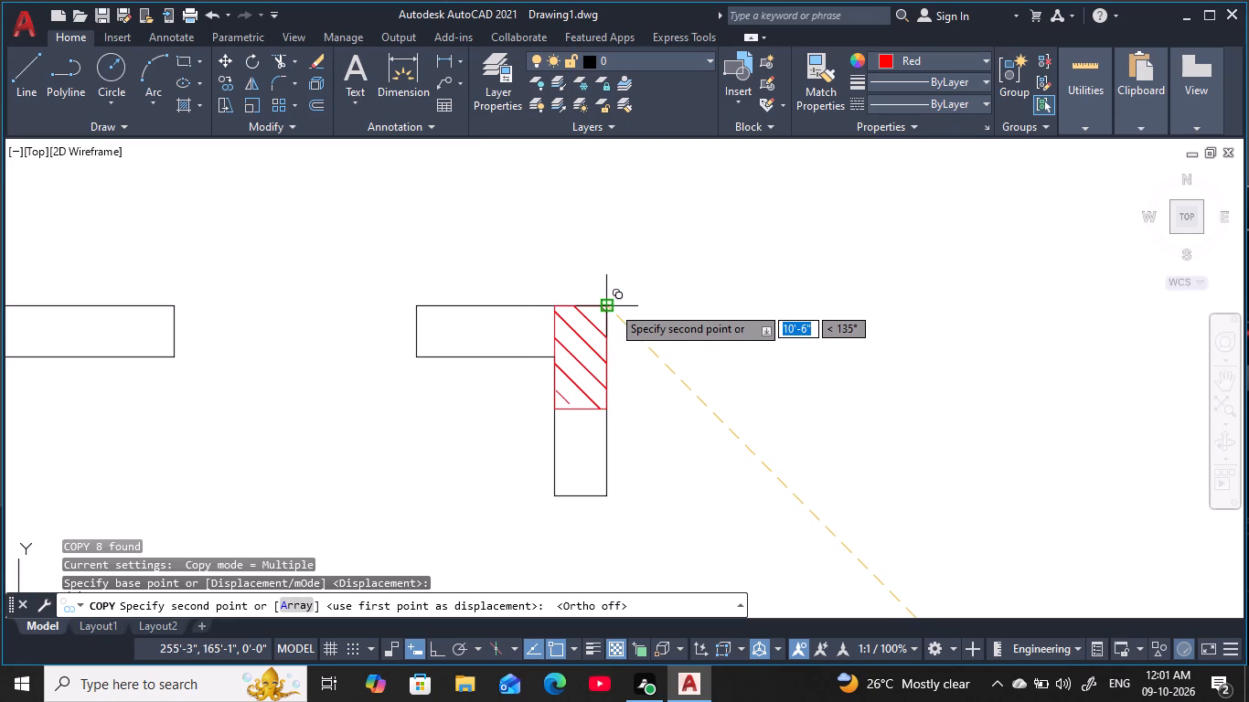
pyautogui.press('F8')
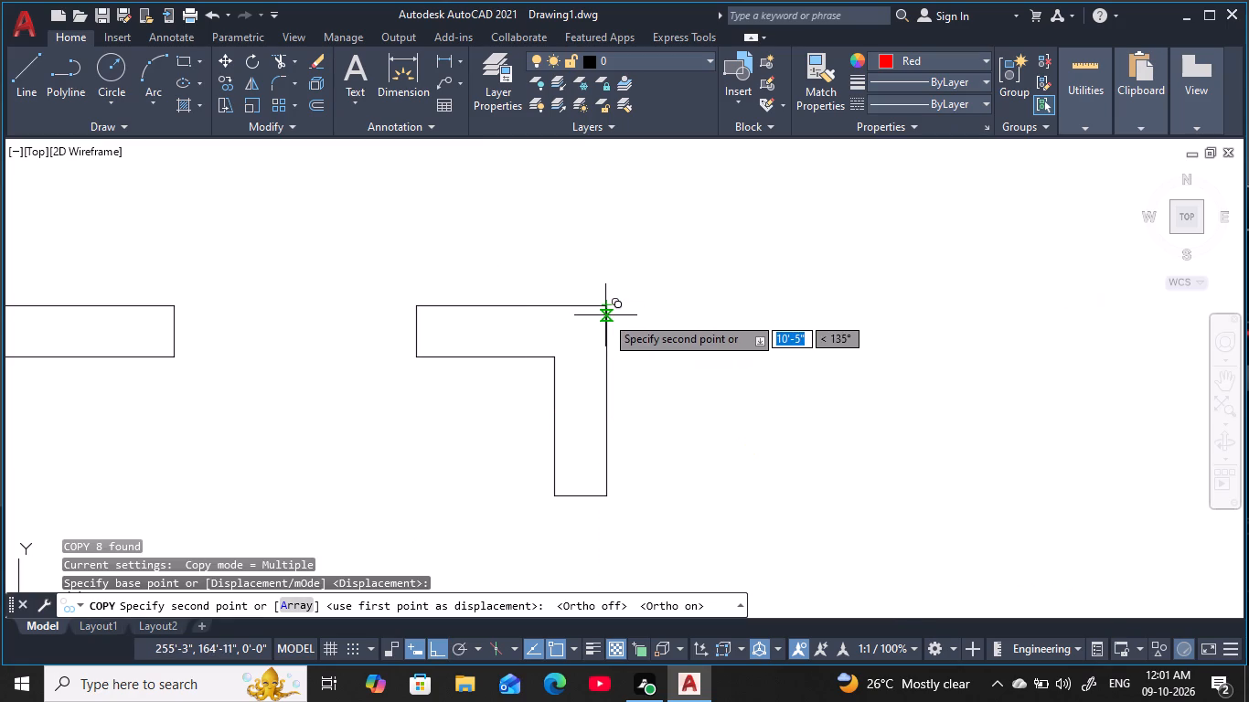
pyautogui.press('F8')
pyautogui.scroll(2, 603, 316)
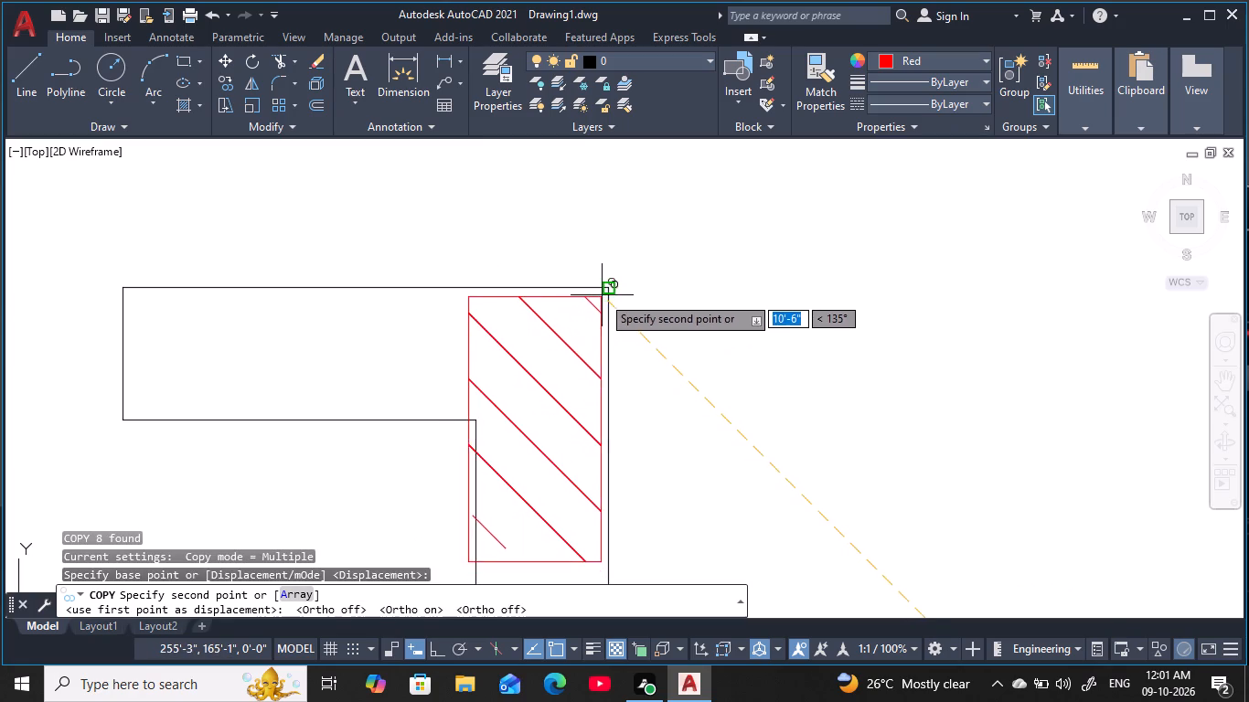
pyautogui.click(604, 291)
# Place another copy where the thin interior wall nearest the northeast corner meets the north wall, flush with both walls' outer and east faces.
pyautogui.scroll(-2, 633, 320)
pyautogui.moveTo(642, 325); pyautogui.dragTo(768, 288, button='middle')
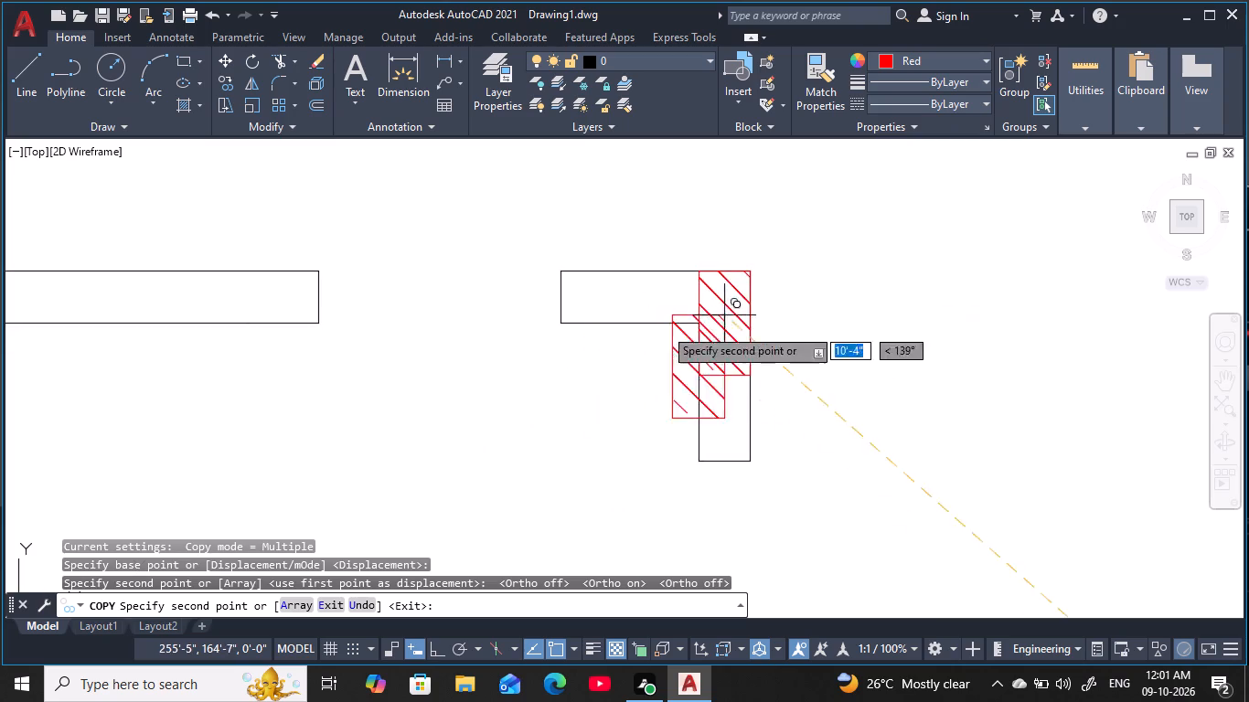
pyautogui.moveTo(526, 338); pyautogui.dragTo(934, 282, button='middle')
pyautogui.scroll(-3, 908, 290)
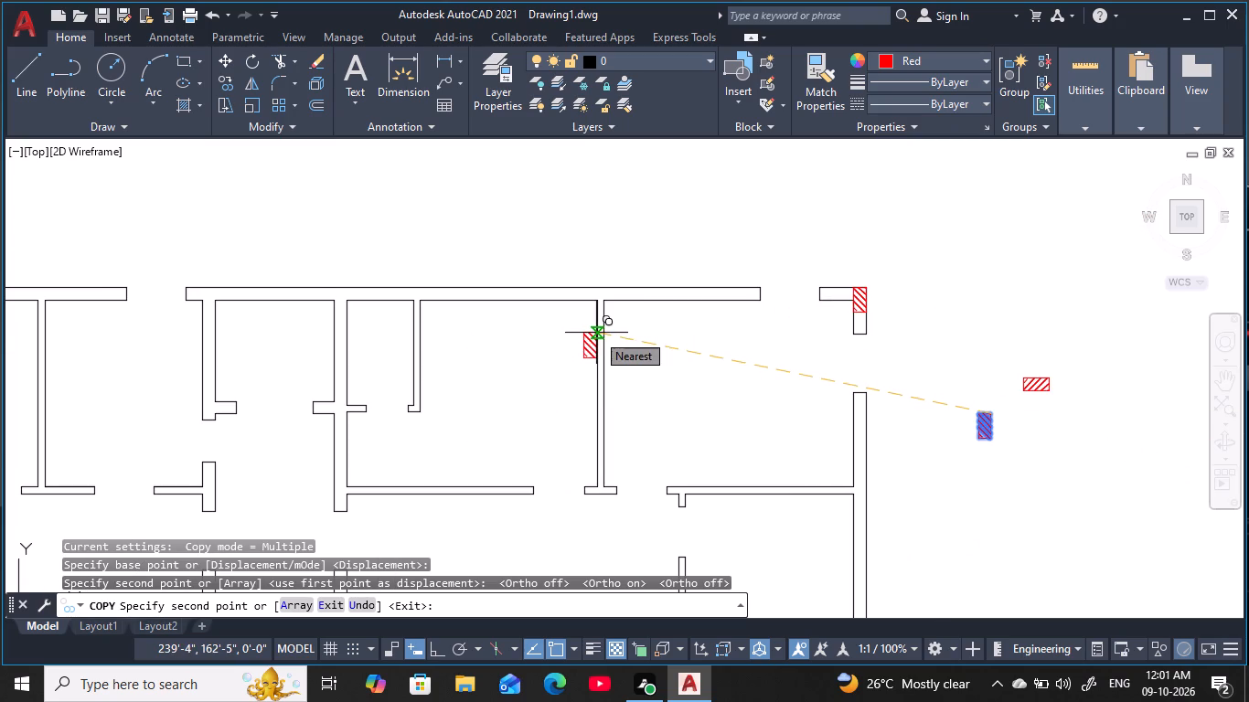
pyautogui.scroll(1, 586, 325)
pyautogui.moveTo(560, 312); pyautogui.dragTo(576, 332, button='middle')
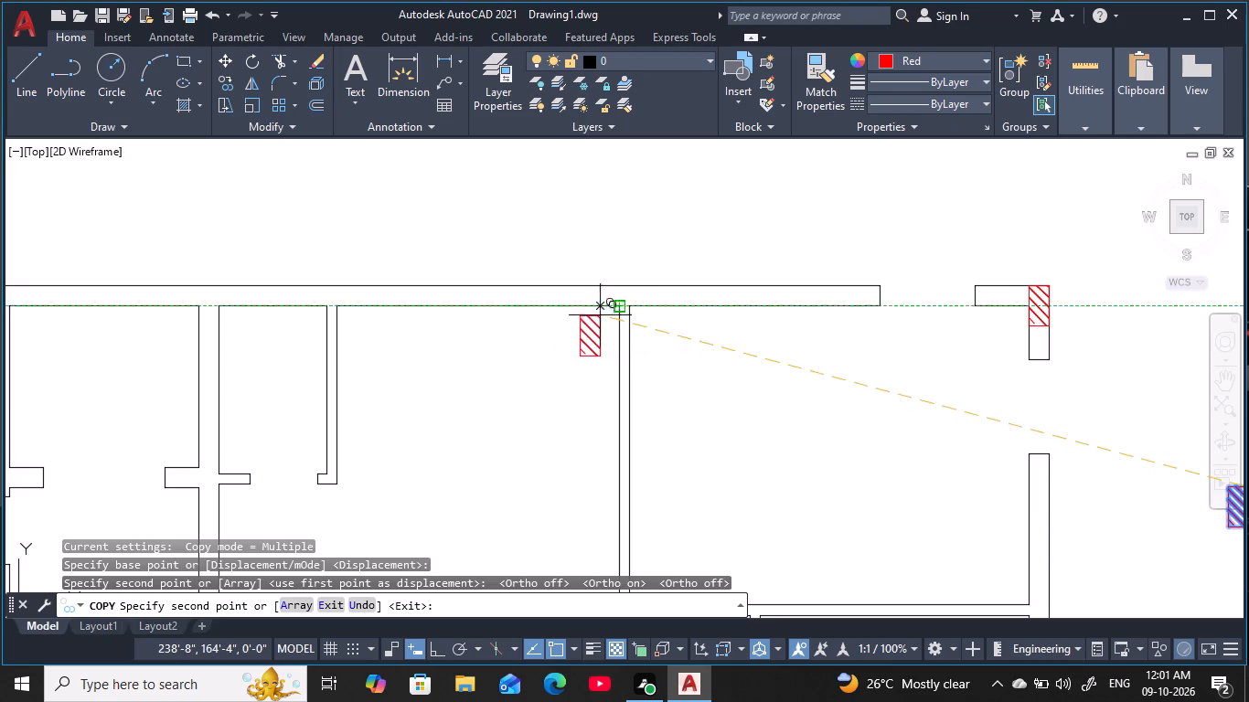
pyautogui.scroll(3, 600, 312)
pyautogui.moveTo(600, 311); pyautogui.dragTo(580, 324, button='middle')
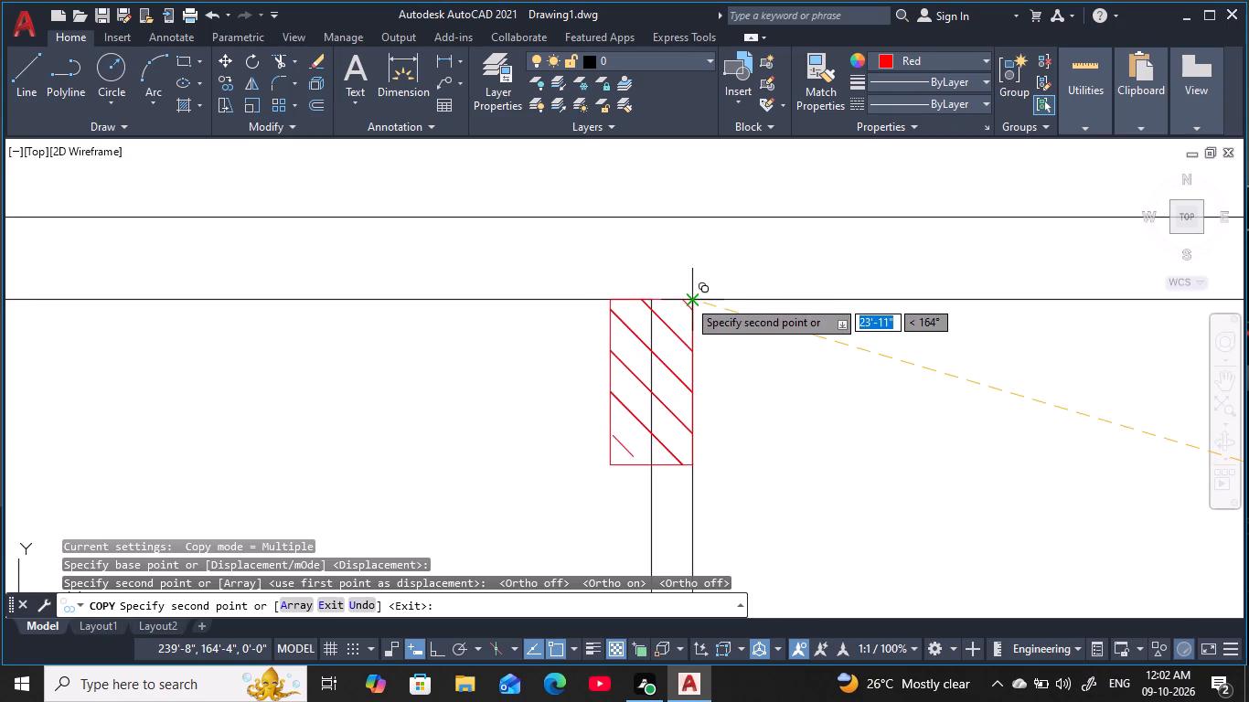
pyautogui.scroll(2, 686, 299)
pyautogui.scroll(-1, 708, 300)
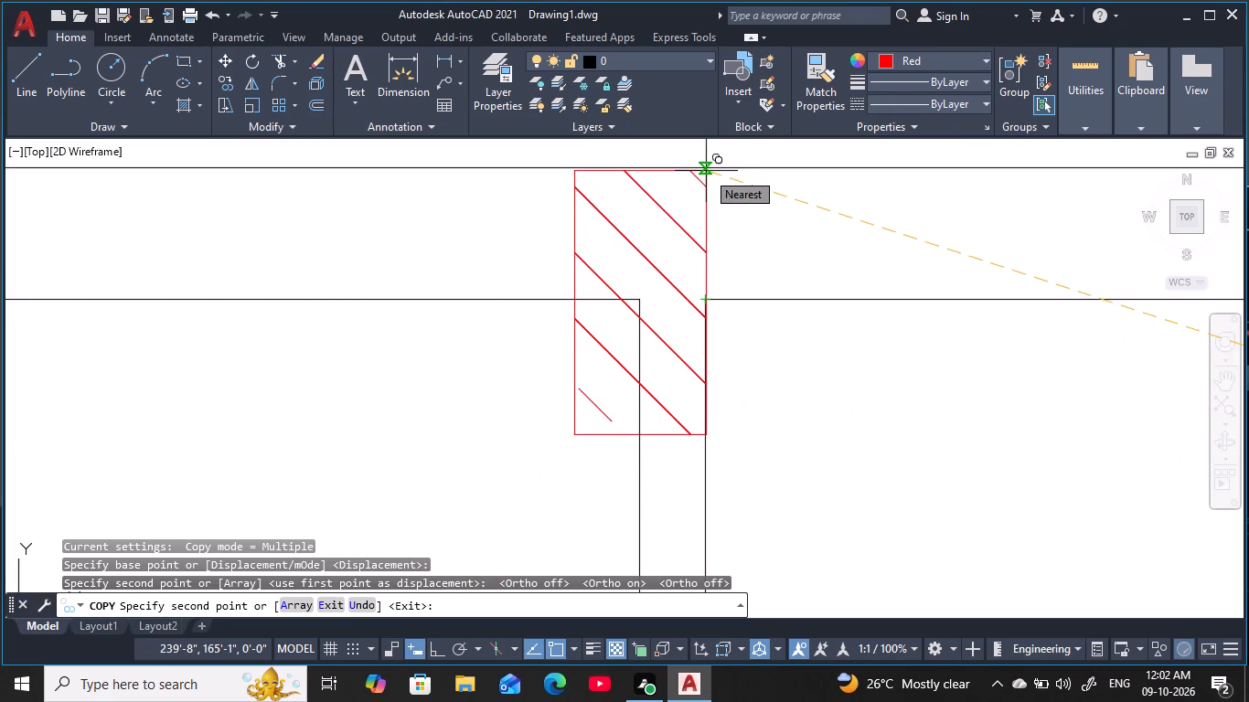
pyautogui.click(706, 171)
pyautogui.scroll(-1, 753, 382)
pyautogui.scroll(4, 737, 375)
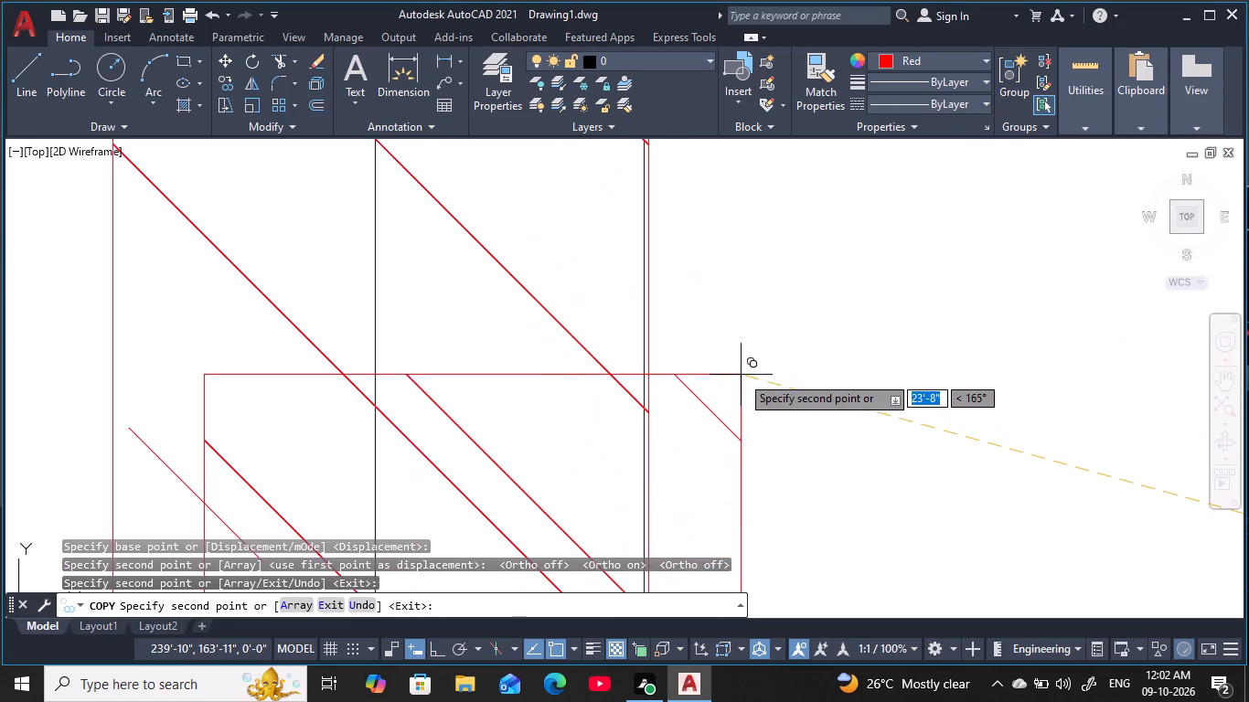
pyautogui.scroll(-2, 741, 375)
pyautogui.moveTo(743, 375); pyautogui.dragTo(772, 378, button='middle')
pyautogui.press('Escape')
pyautogui.press('Escape')
pyautogui.press('Escape')
pyautogui.press('Escape')
pyautogui.press('Escape')
pyautogui.press('Escape')
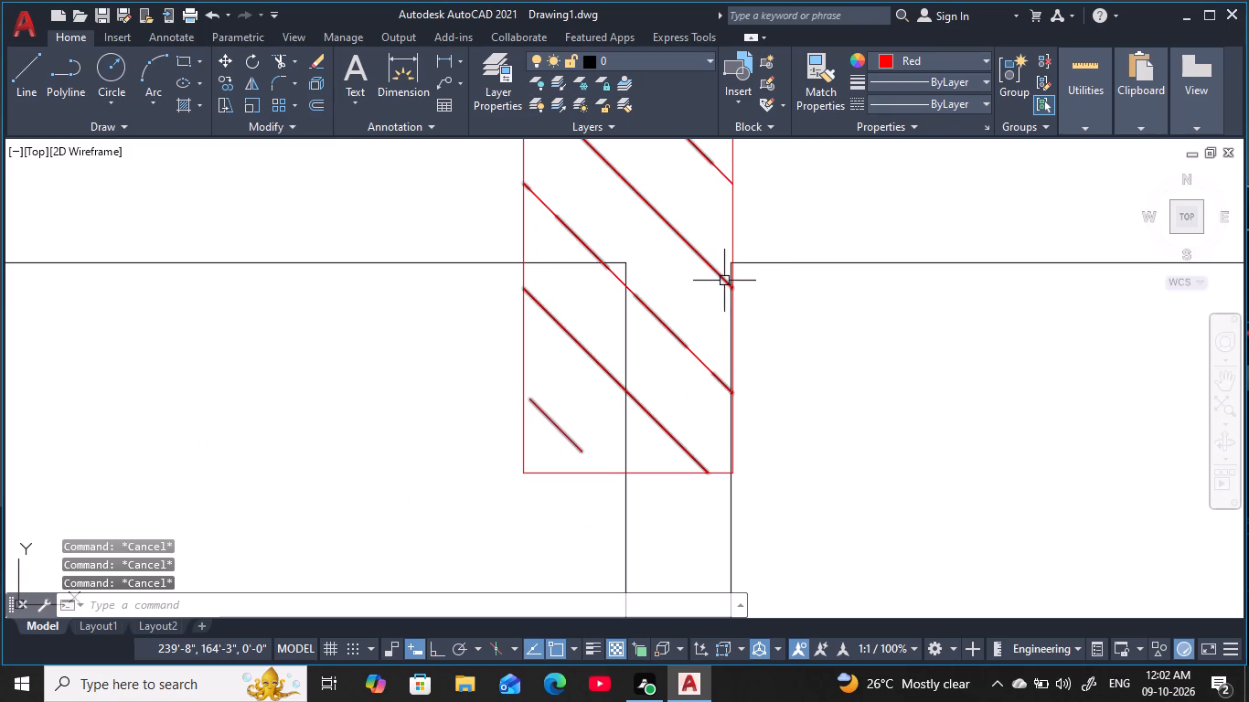
pyautogui.press('Escape')
pyautogui.press('Escape')
pyautogui.scroll(-3, 741, 302)
pyautogui.press('Escape')
pyautogui.moveTo(751, 316); pyautogui.dragTo(758, 333, button='middle')
pyautogui.press('Escape')
pyautogui.press('Escape')
pyautogui.press('Escape')
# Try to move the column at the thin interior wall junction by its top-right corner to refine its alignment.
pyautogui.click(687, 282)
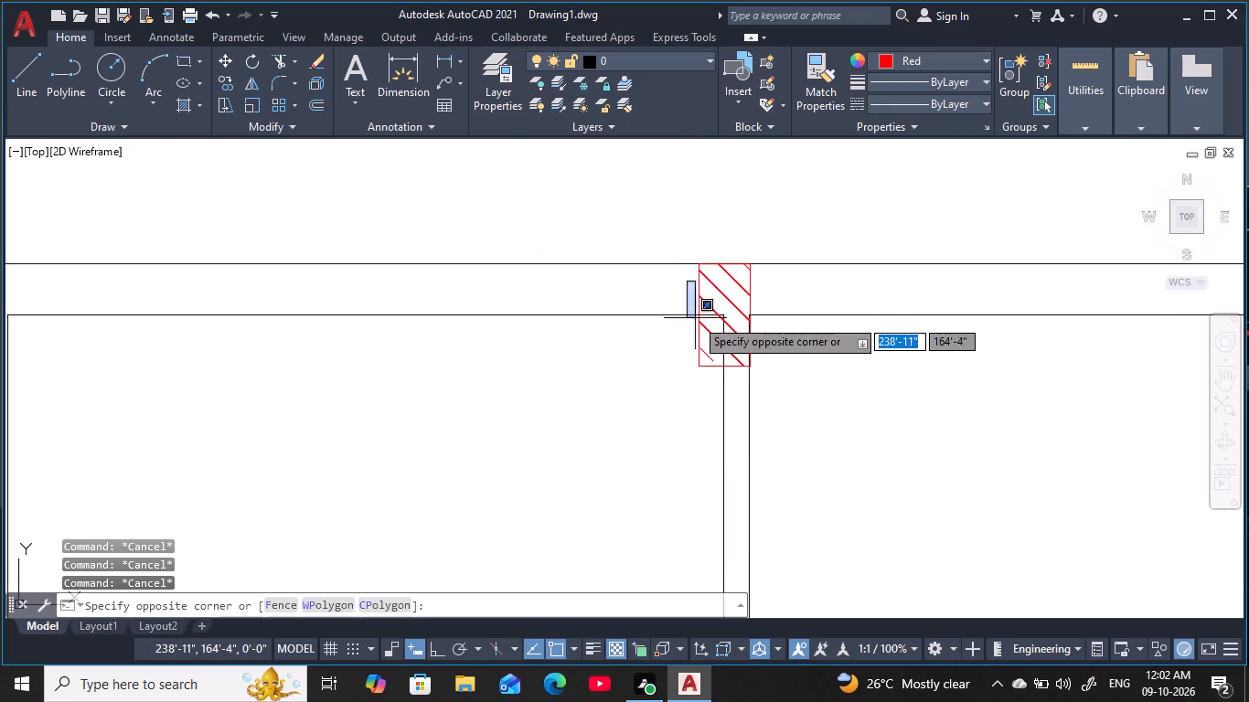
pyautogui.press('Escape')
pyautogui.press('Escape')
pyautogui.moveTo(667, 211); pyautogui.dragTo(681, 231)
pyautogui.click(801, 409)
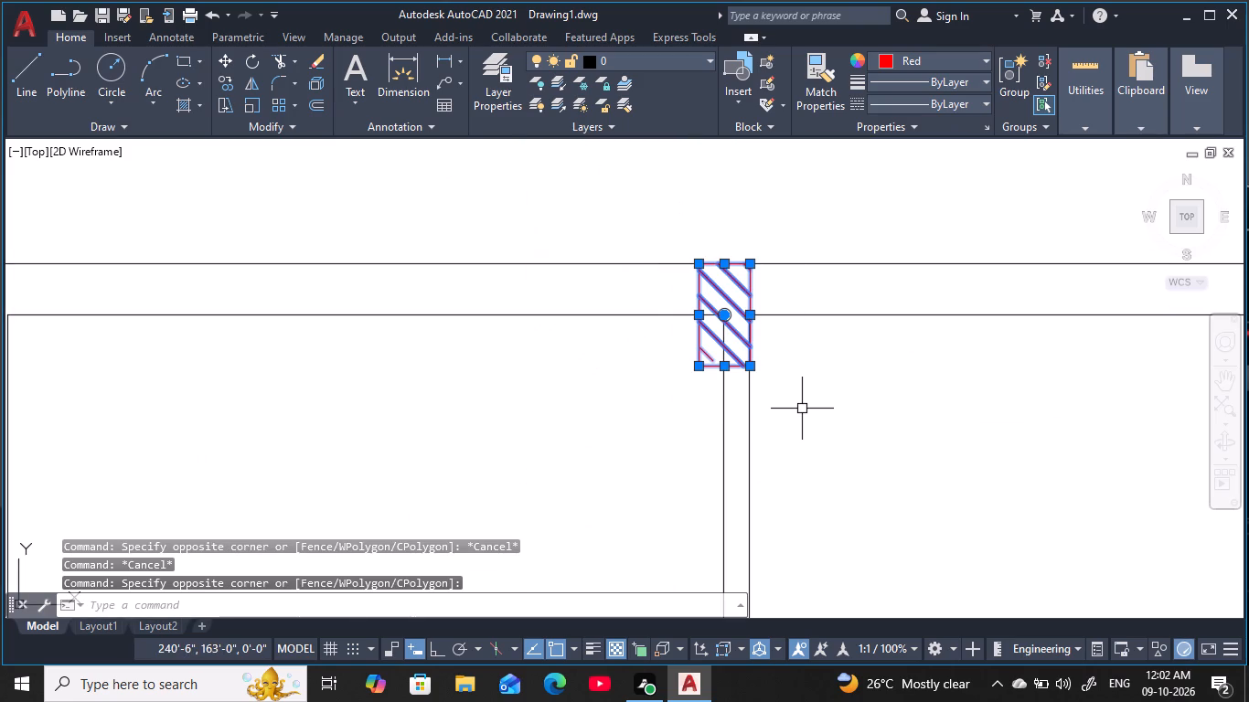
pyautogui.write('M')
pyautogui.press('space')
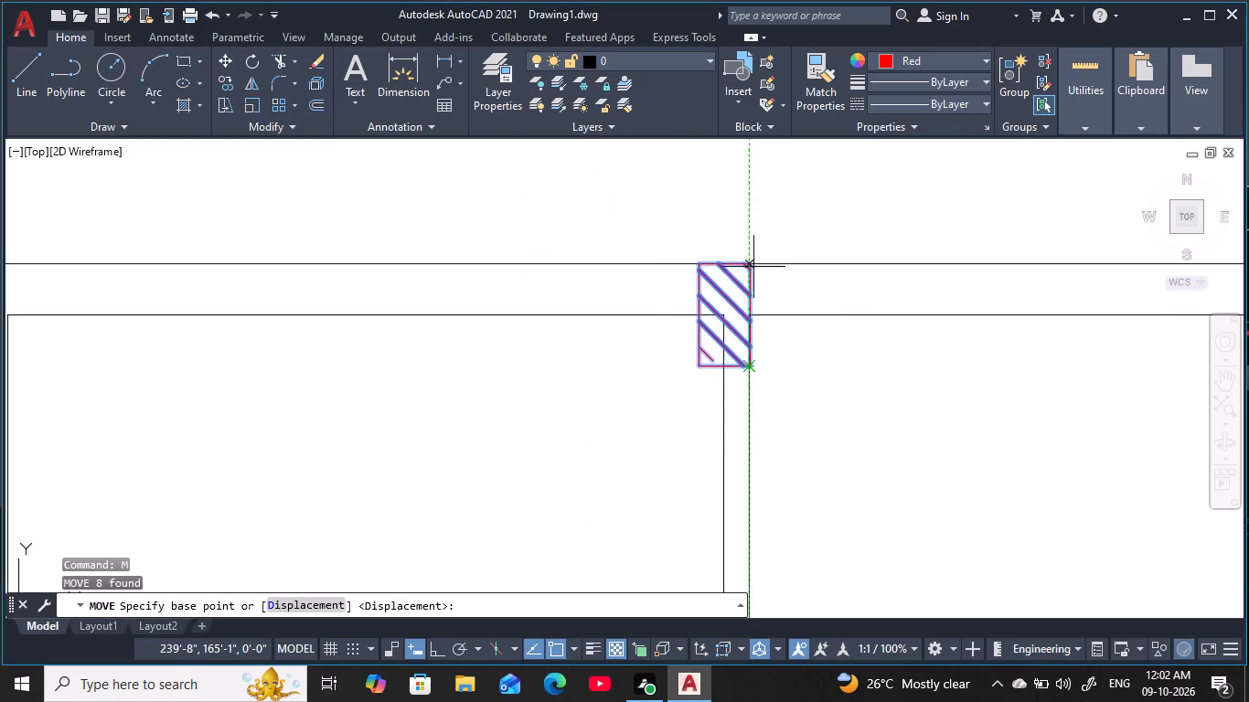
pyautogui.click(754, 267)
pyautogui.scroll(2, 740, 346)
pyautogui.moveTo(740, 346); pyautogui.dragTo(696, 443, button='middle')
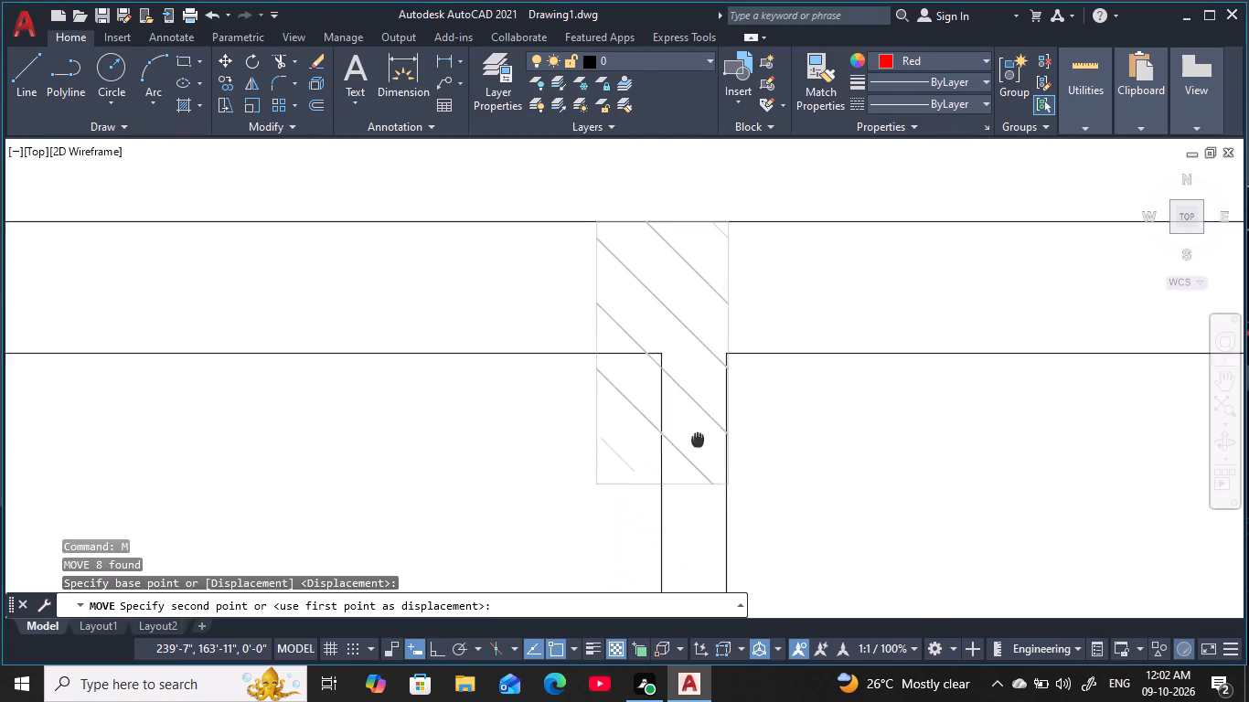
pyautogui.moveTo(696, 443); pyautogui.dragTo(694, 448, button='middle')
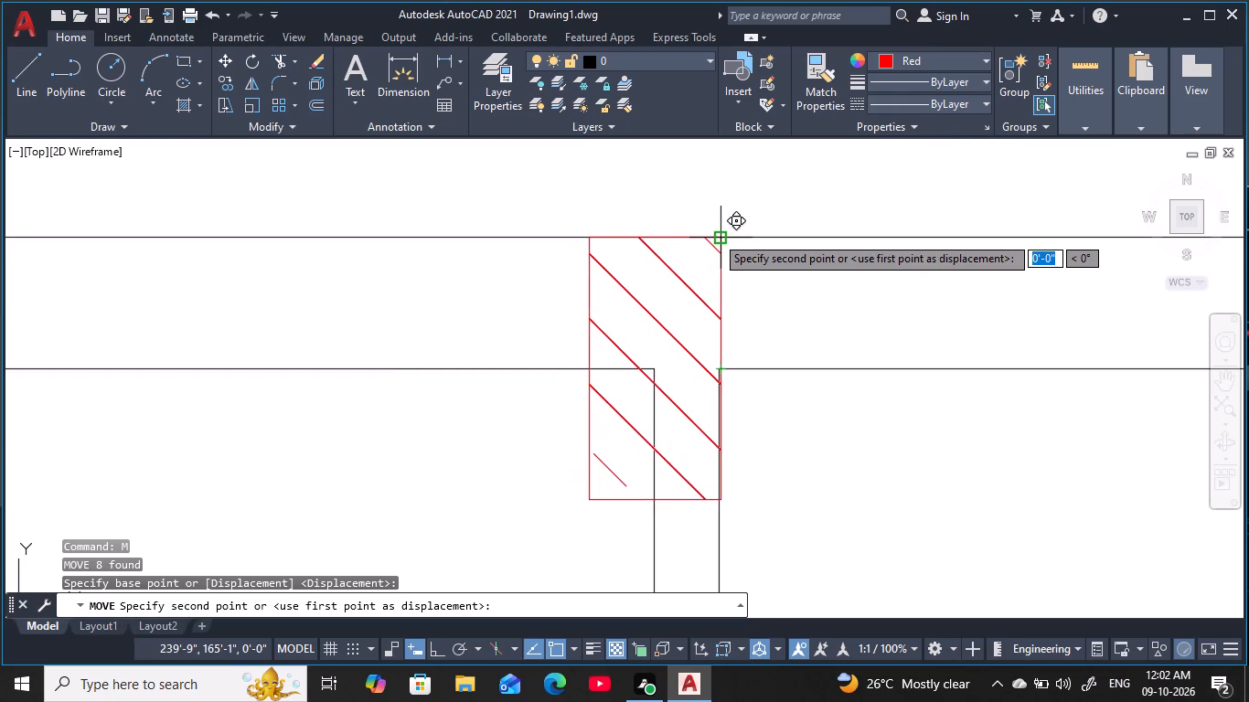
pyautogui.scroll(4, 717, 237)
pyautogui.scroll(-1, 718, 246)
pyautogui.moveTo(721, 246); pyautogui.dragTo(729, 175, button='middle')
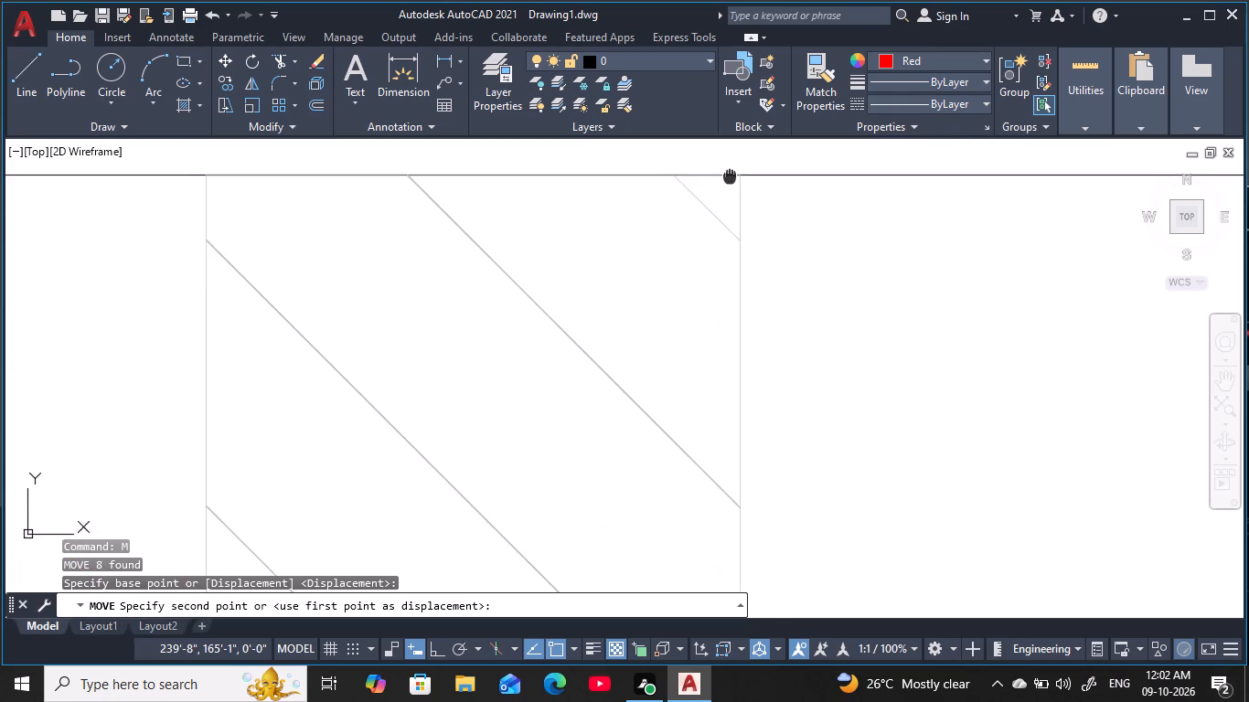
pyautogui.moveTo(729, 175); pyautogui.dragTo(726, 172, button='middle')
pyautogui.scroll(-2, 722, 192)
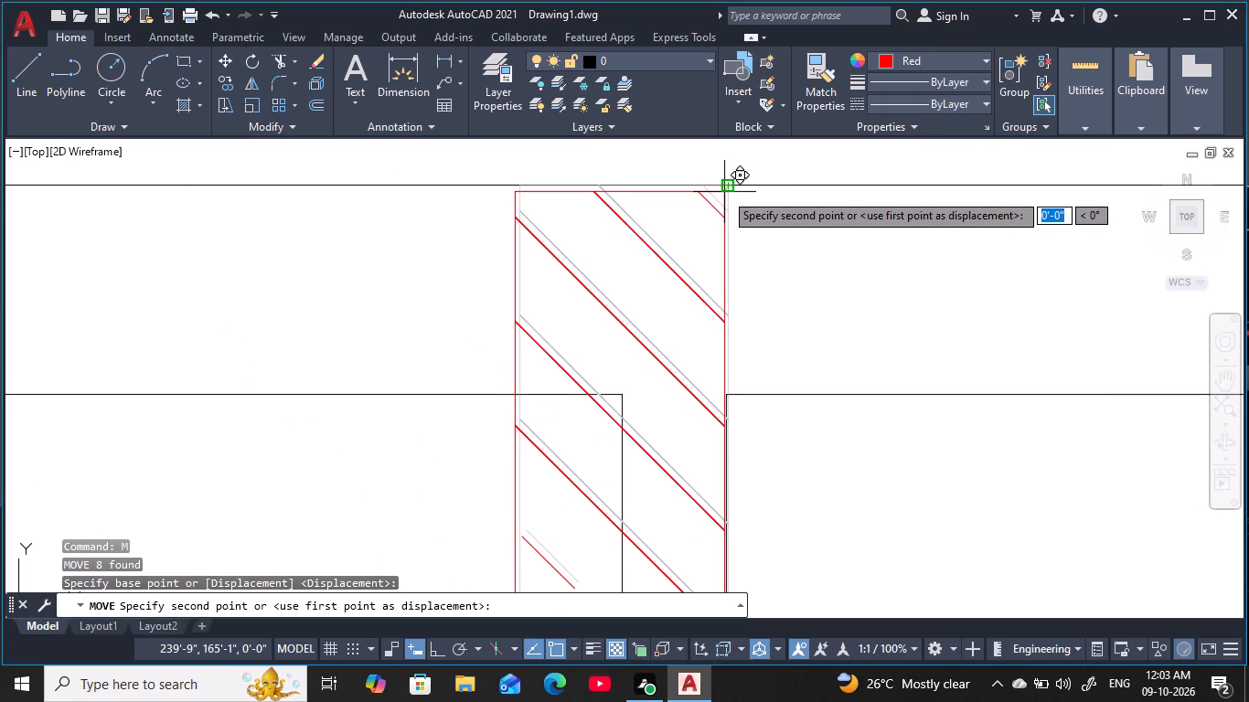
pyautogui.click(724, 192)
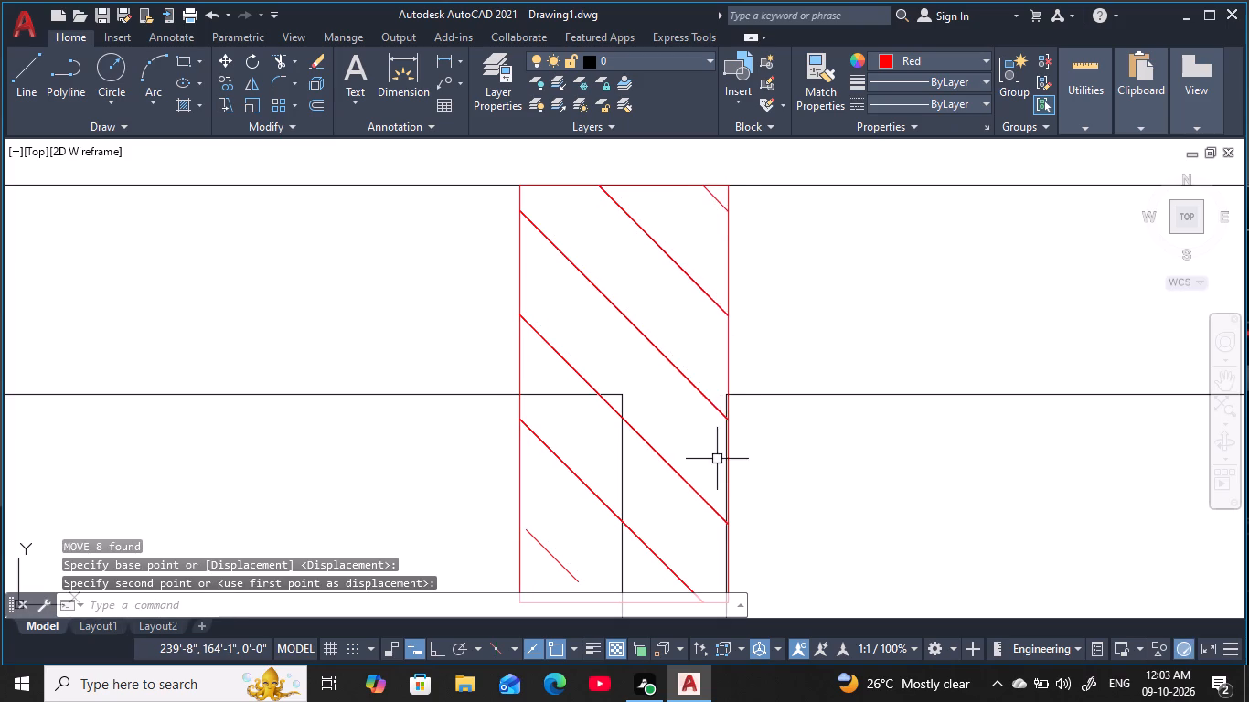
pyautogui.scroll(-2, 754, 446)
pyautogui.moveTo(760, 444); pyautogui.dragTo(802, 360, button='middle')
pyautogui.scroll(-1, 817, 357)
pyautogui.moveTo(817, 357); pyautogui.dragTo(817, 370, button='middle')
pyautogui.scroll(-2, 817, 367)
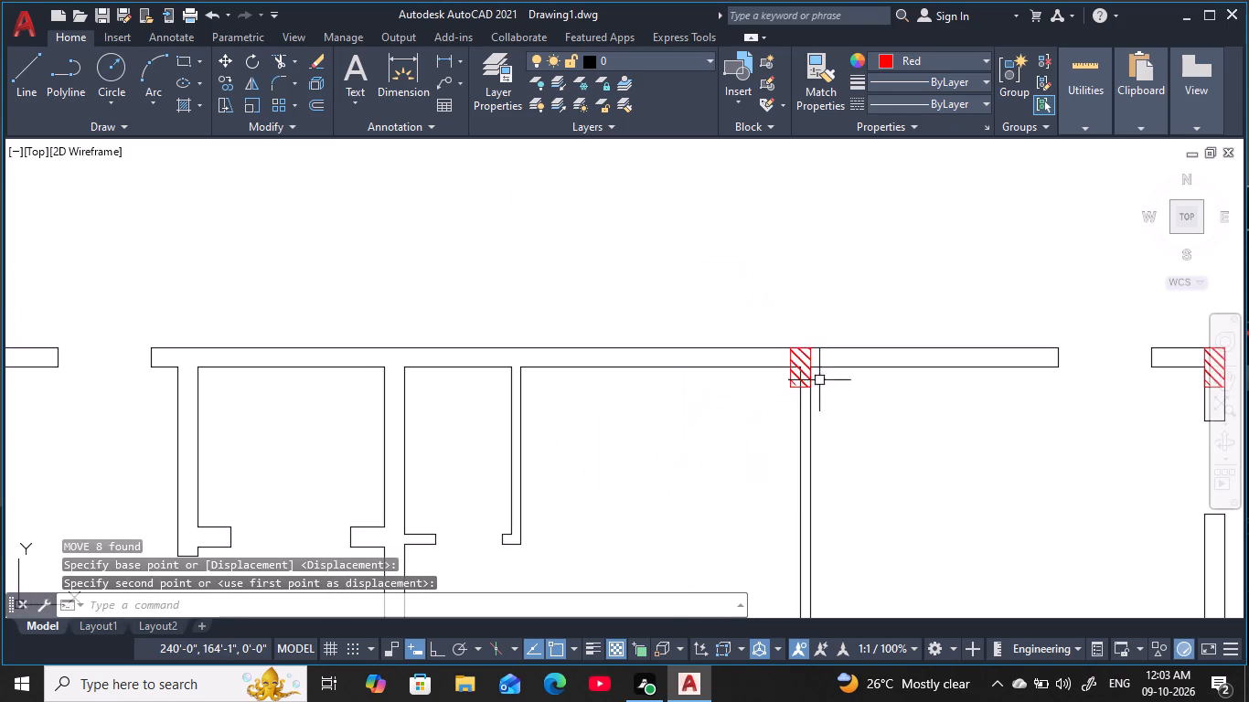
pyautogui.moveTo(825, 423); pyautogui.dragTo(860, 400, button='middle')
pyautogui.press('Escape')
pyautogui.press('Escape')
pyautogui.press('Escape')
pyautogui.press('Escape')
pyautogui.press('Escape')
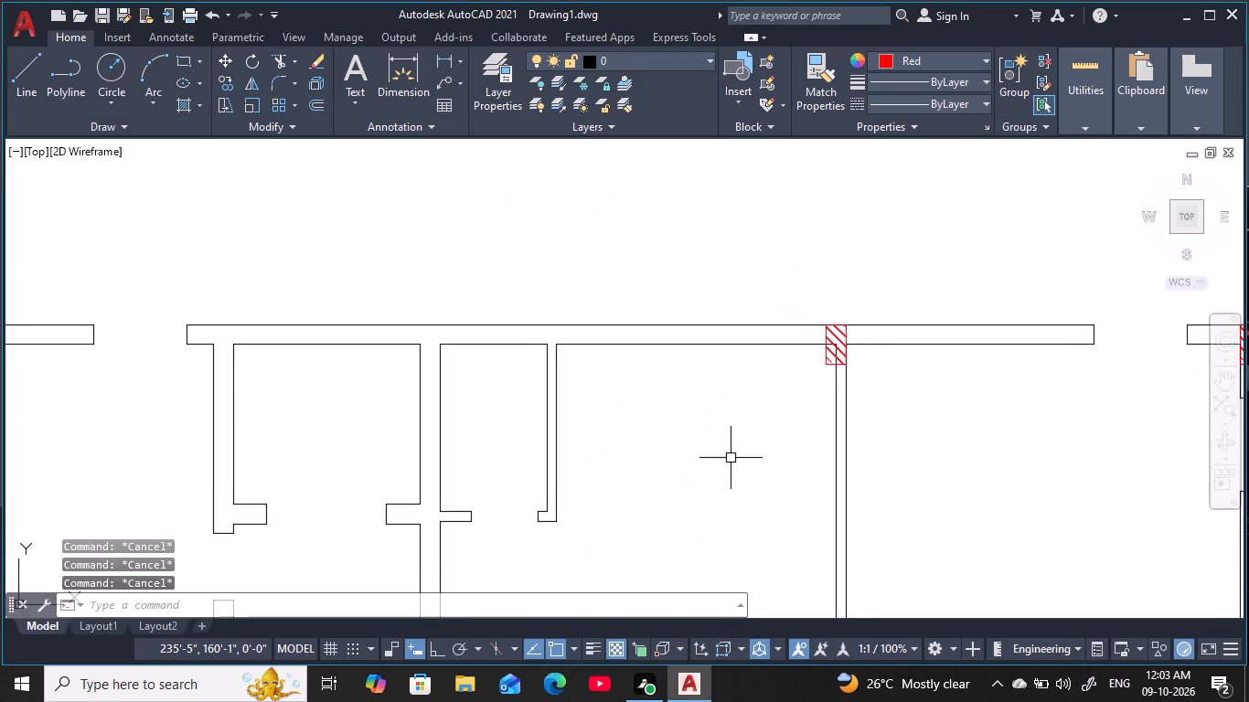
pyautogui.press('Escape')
# Copy the junction column by its top midpoint to the north wall junction with the next thick interior wall to the west.
pyautogui.click(784, 304)
pyautogui.click(922, 432)
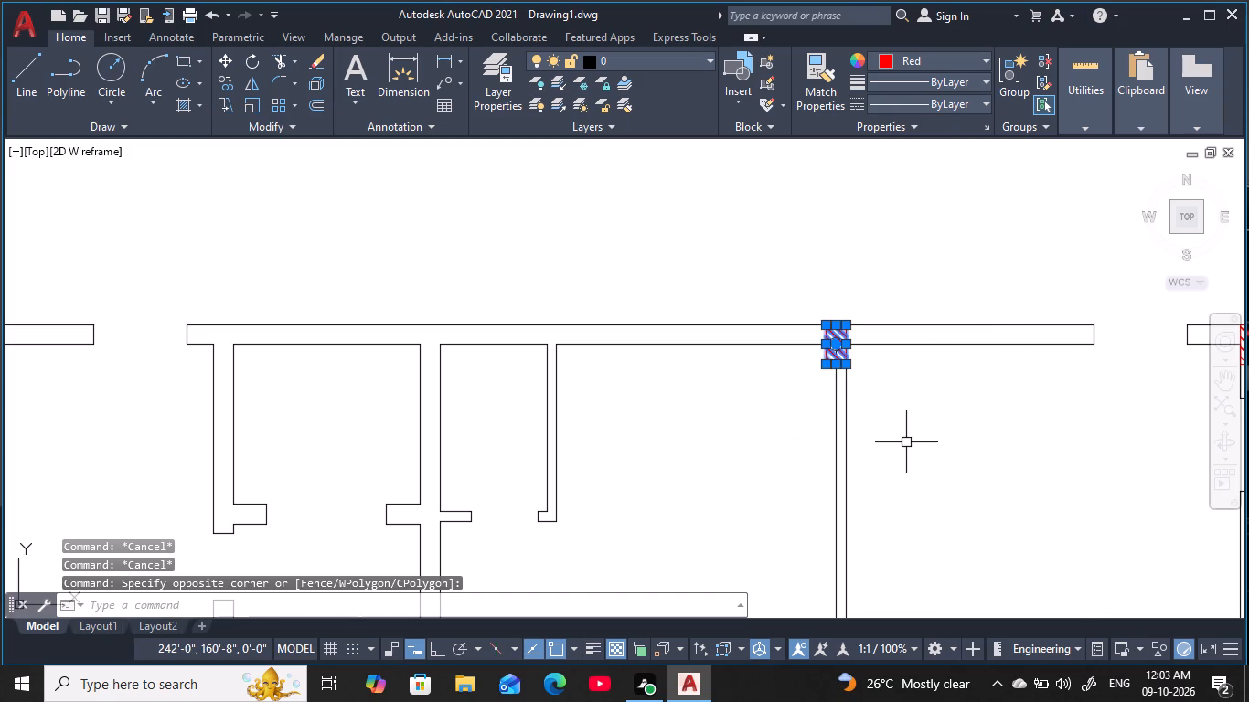
pyautogui.write('CO')
pyautogui.press('space')
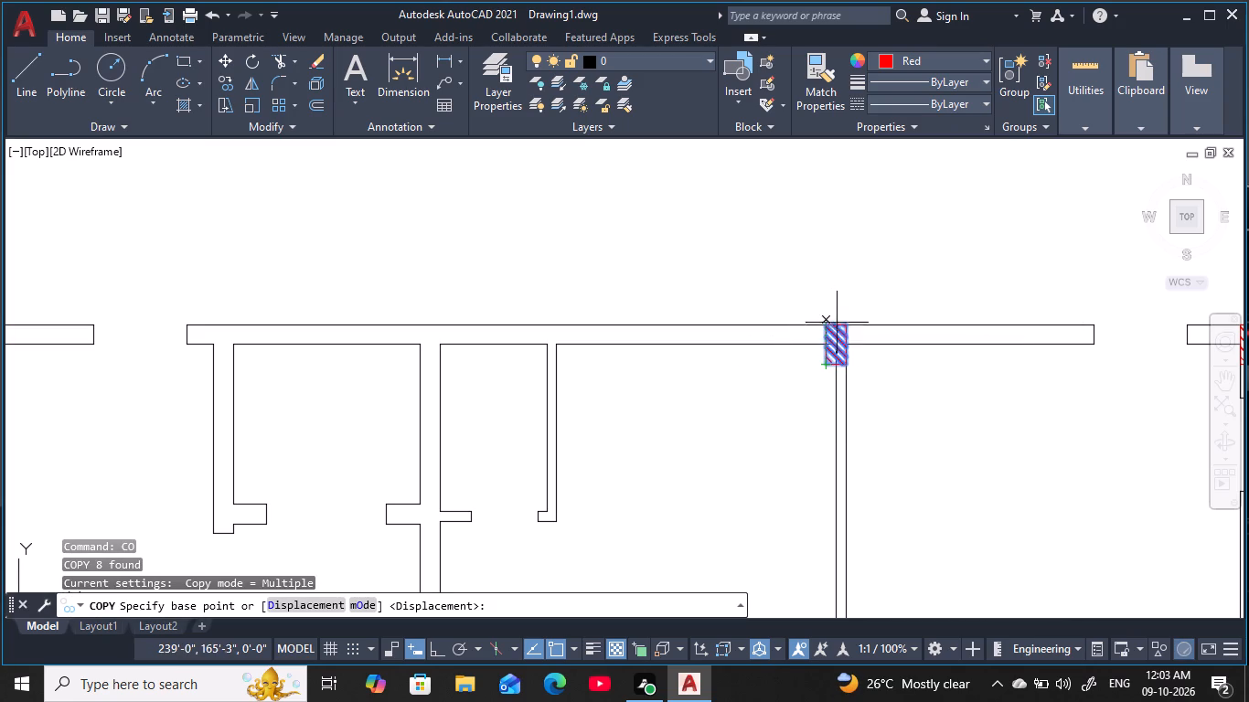
pyautogui.click(838, 323)
pyautogui.moveTo(423, 359); pyautogui.dragTo(514, 356, button='middle')
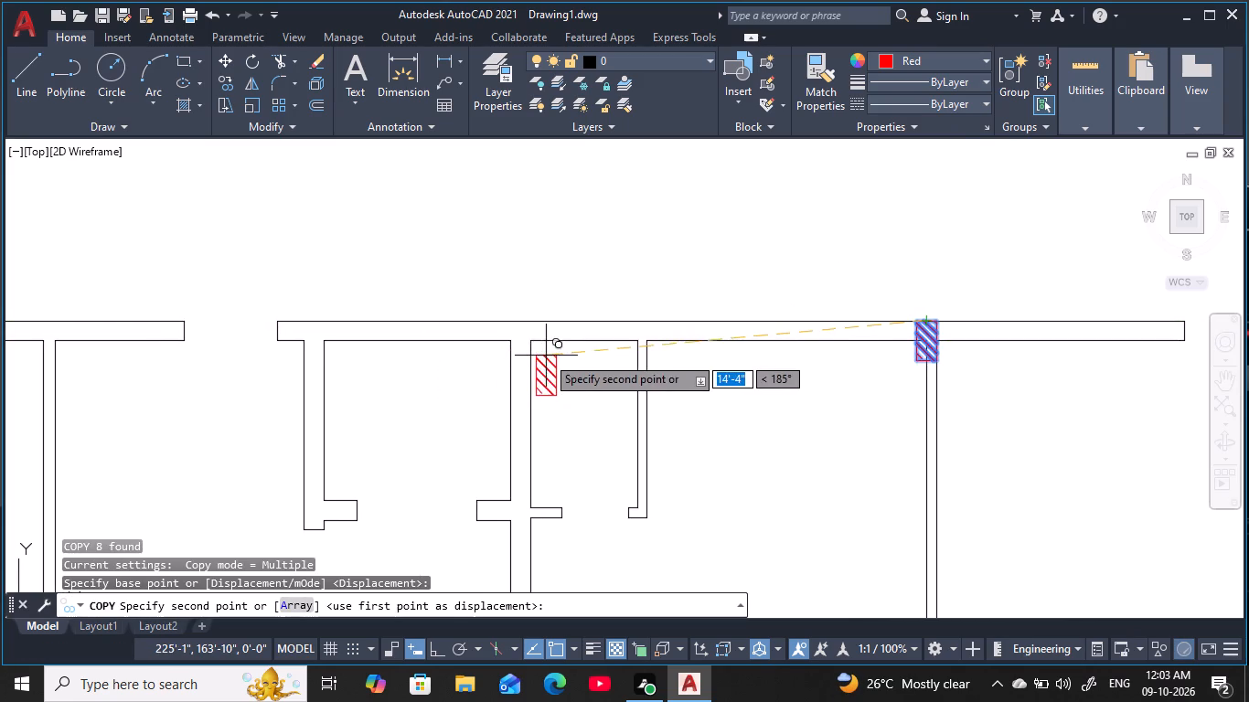
pyautogui.scroll(3, 497, 326)
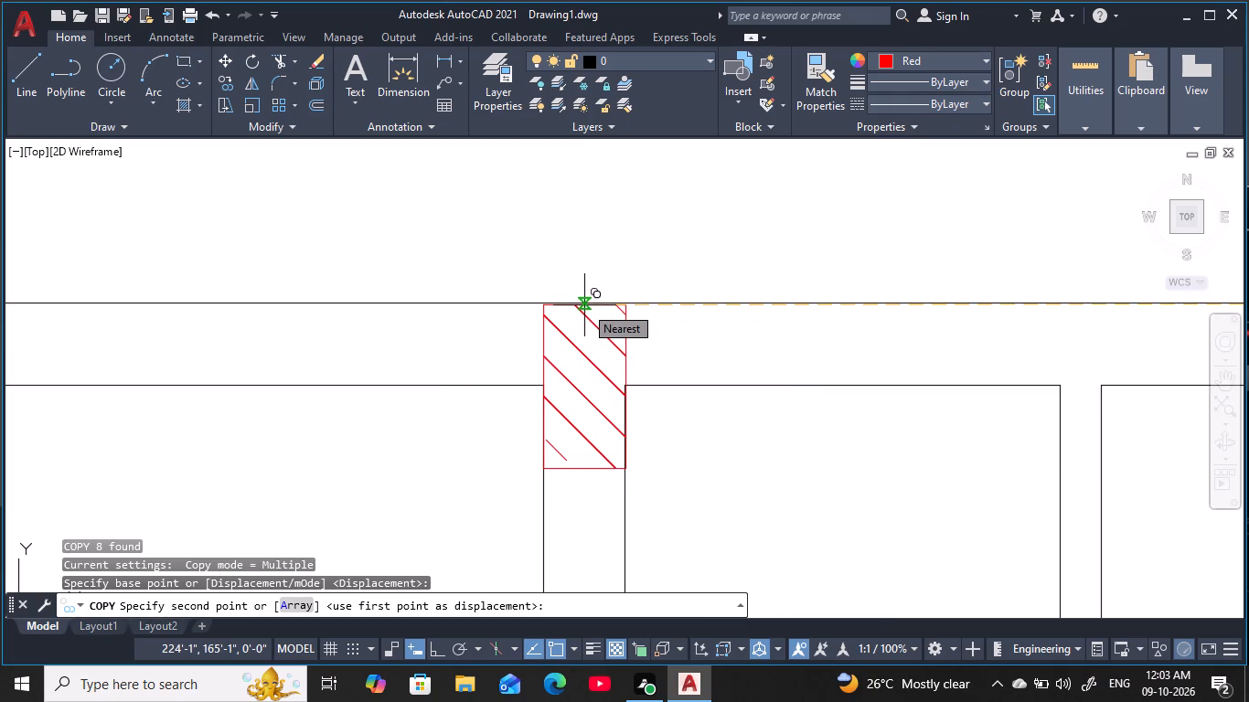
pyautogui.click(584, 305)
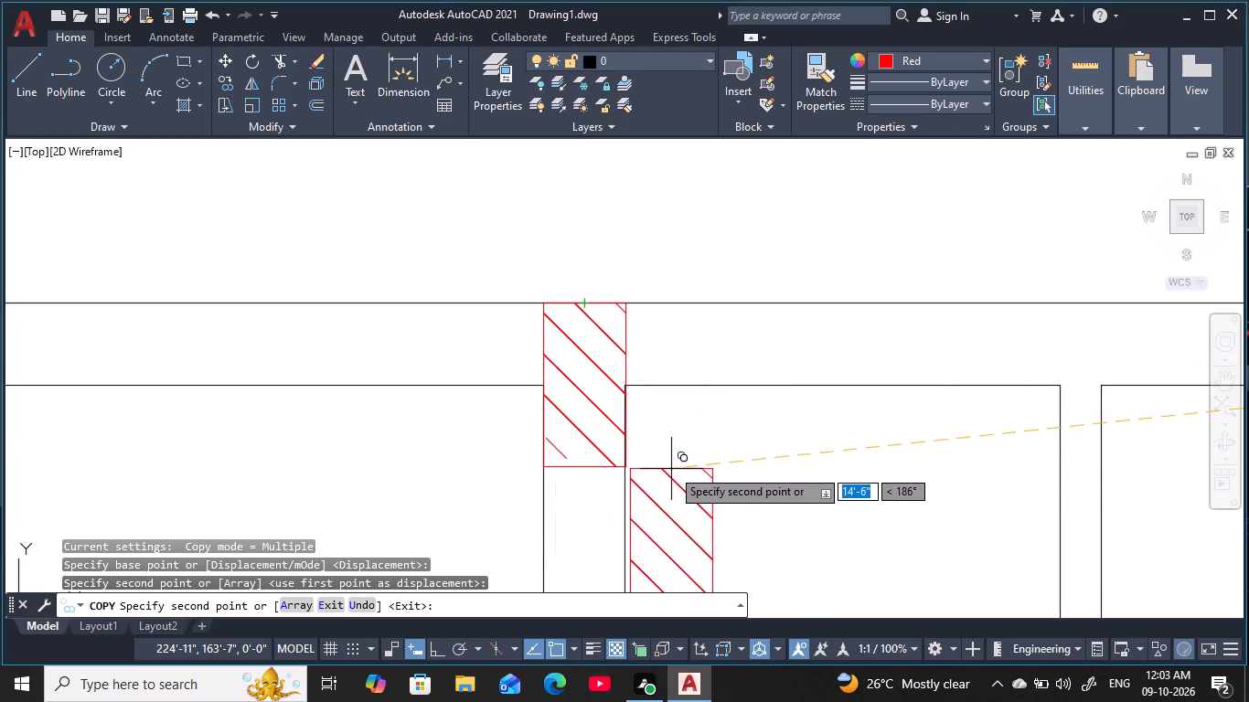
pyautogui.moveTo(677, 460); pyautogui.dragTo(675, 426, button='middle')
pyautogui.scroll(4, 635, 393)
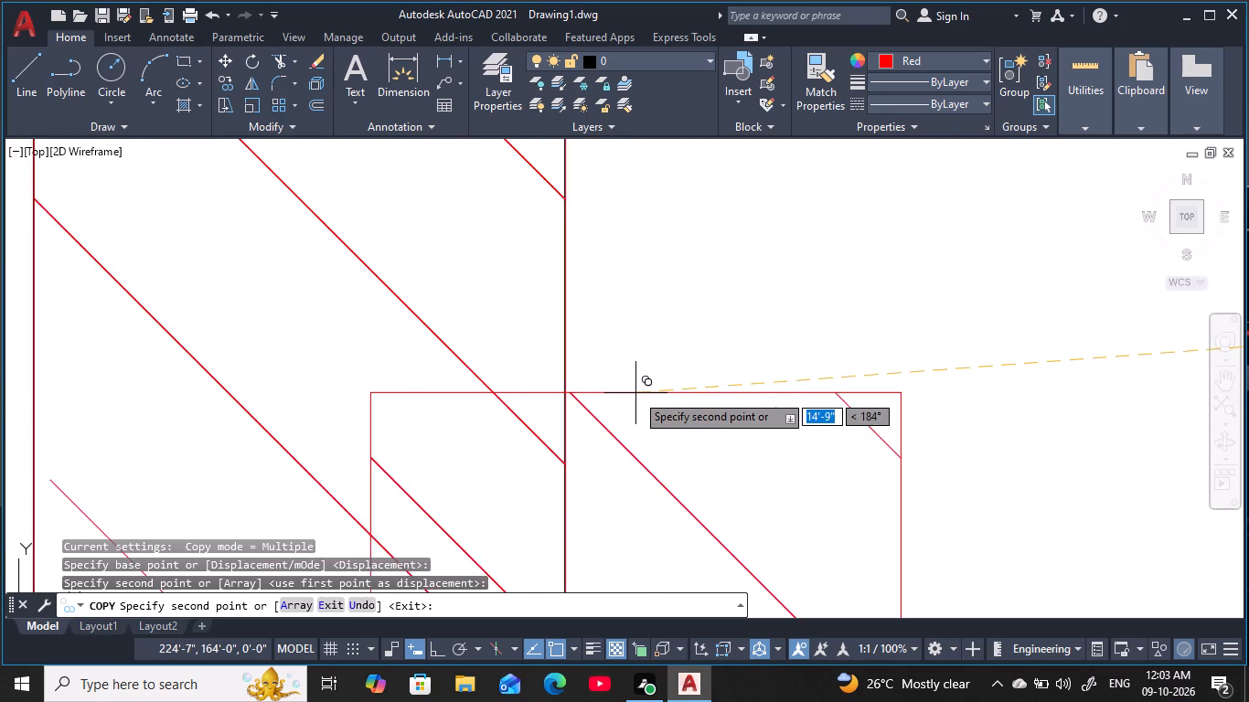
pyautogui.scroll(1, 635, 393)
pyautogui.scroll(-8, 635, 393)
pyautogui.scroll(6, 638, 416)
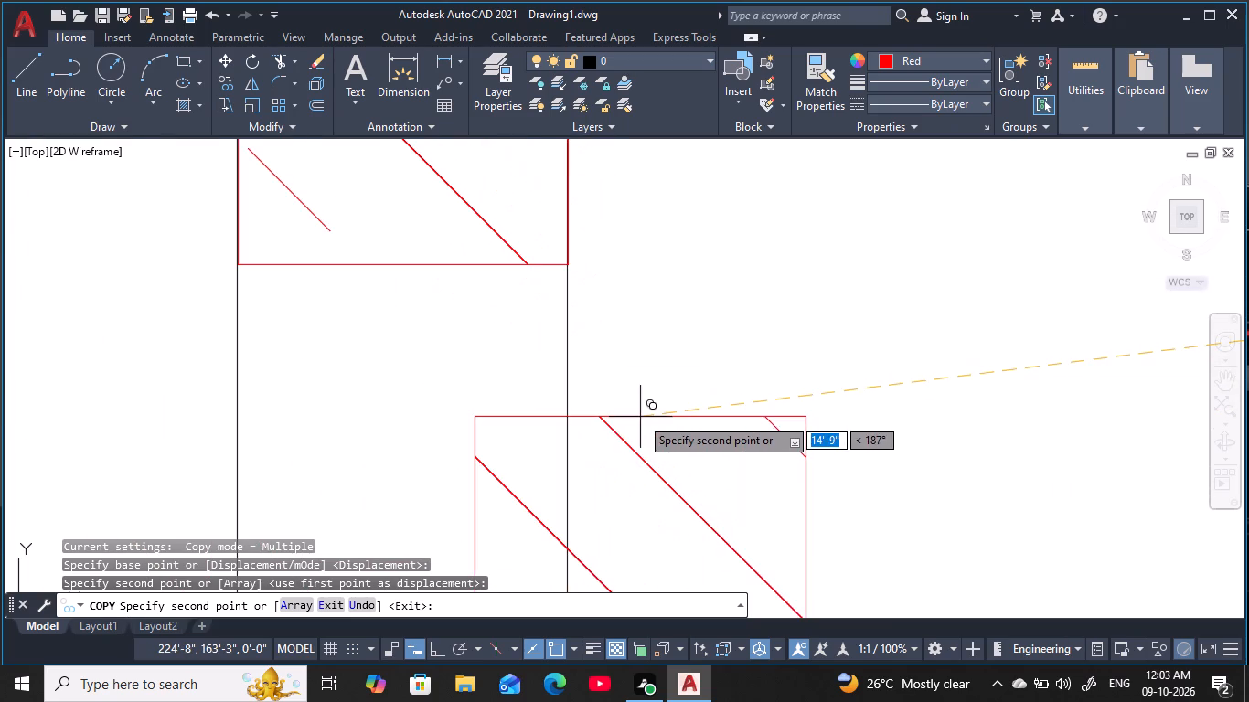
pyautogui.moveTo(641, 417); pyautogui.dragTo(713, 463, button='middle')
pyautogui.scroll(-5, 721, 447)
pyautogui.moveTo(727, 438); pyautogui.dragTo(731, 432, button='middle')
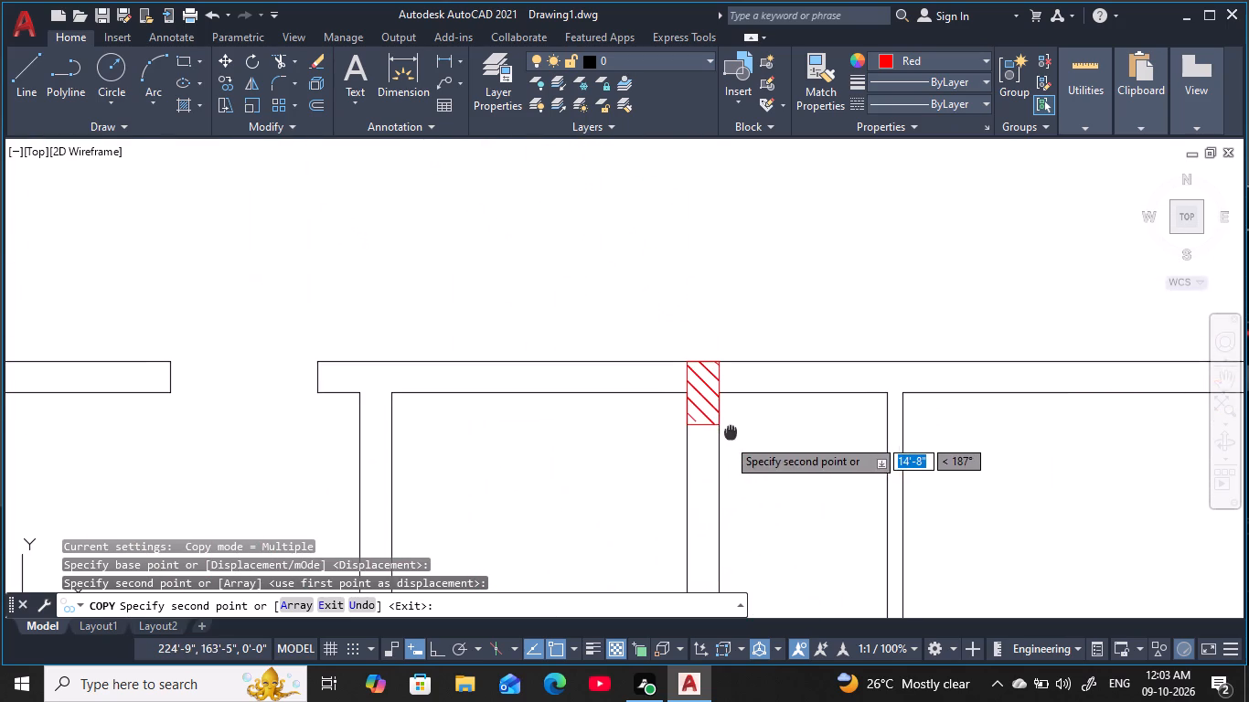
pyautogui.moveTo(731, 432); pyautogui.dragTo(734, 414, button='middle')
pyautogui.press('Escape')
pyautogui.press('Escape')
pyautogui.press('Escape')
pyautogui.press('Escape')
pyautogui.press('Escape')
pyautogui.press('Escape')
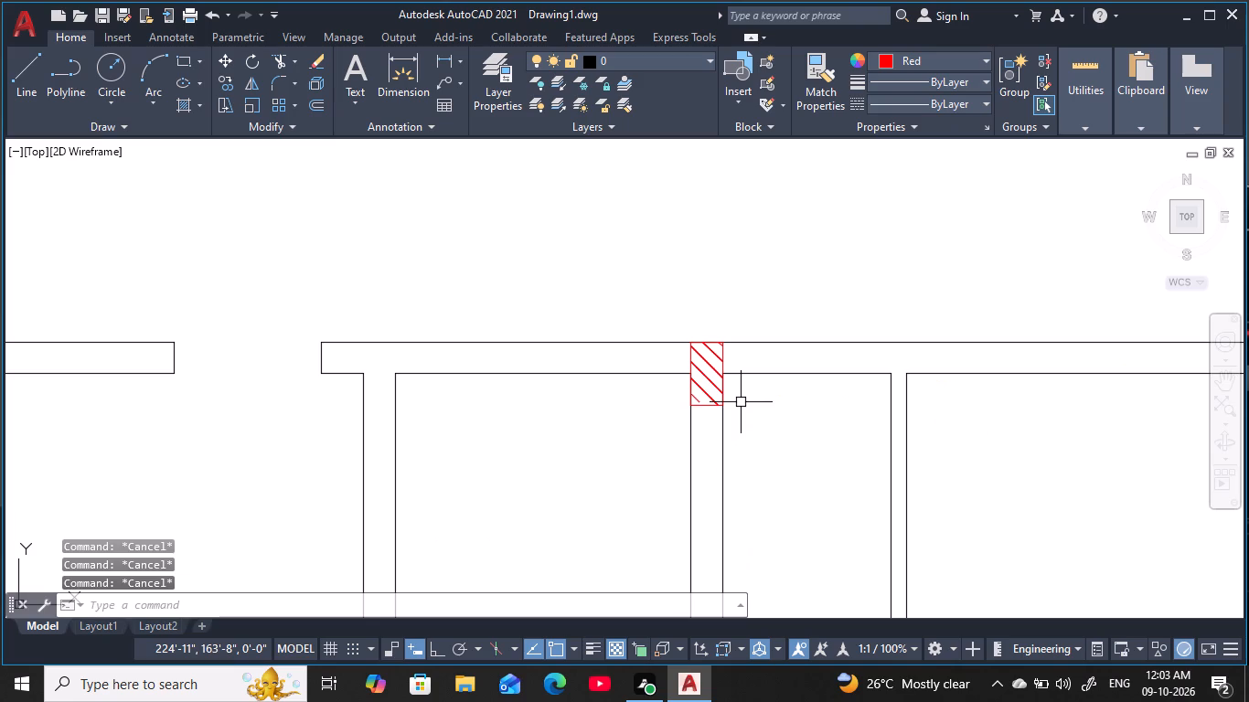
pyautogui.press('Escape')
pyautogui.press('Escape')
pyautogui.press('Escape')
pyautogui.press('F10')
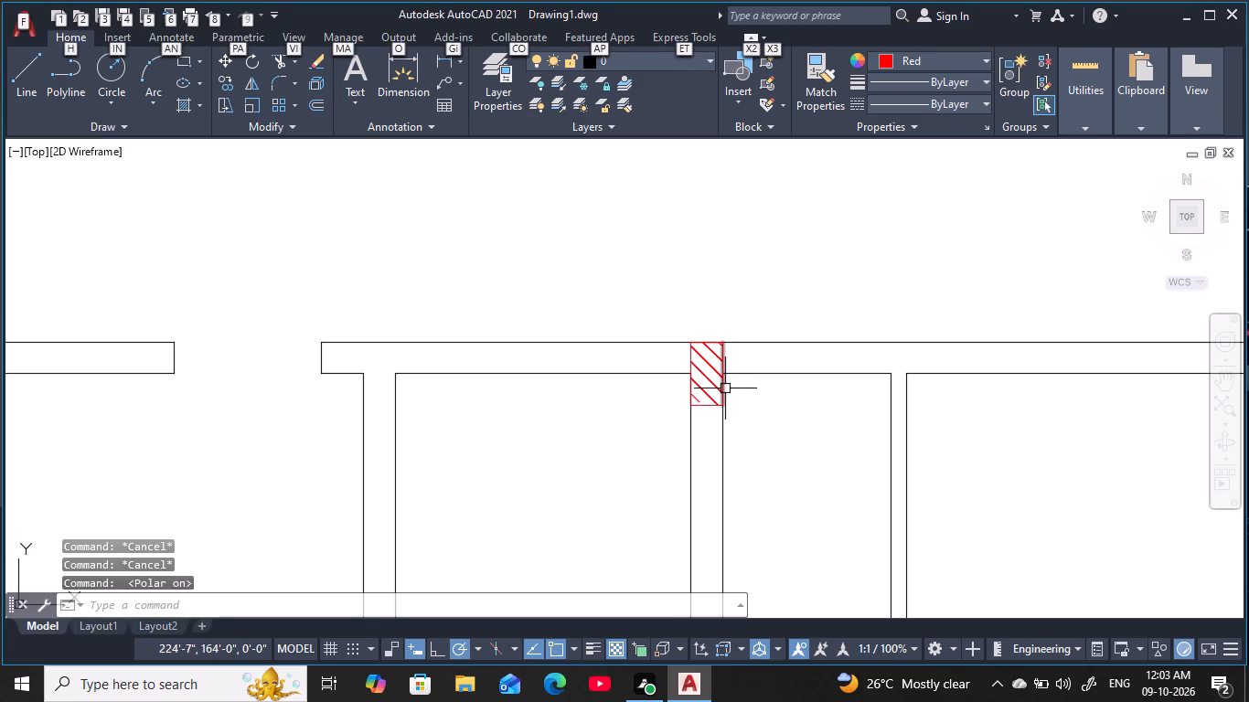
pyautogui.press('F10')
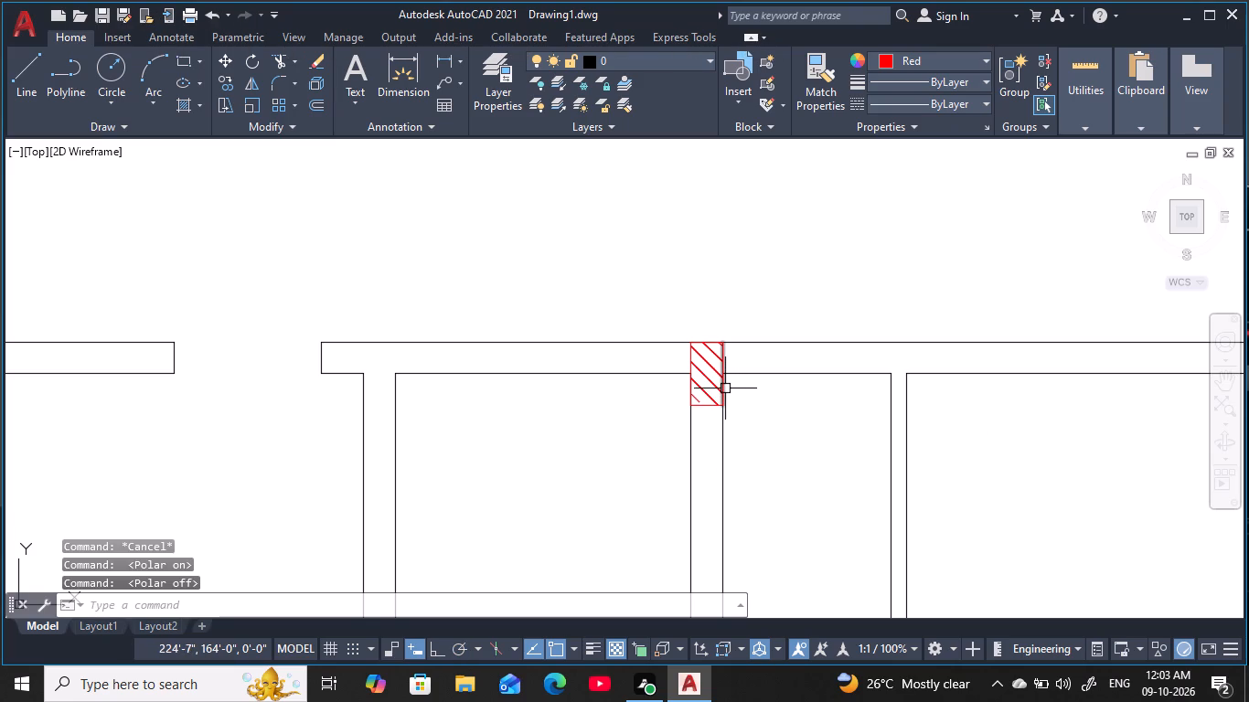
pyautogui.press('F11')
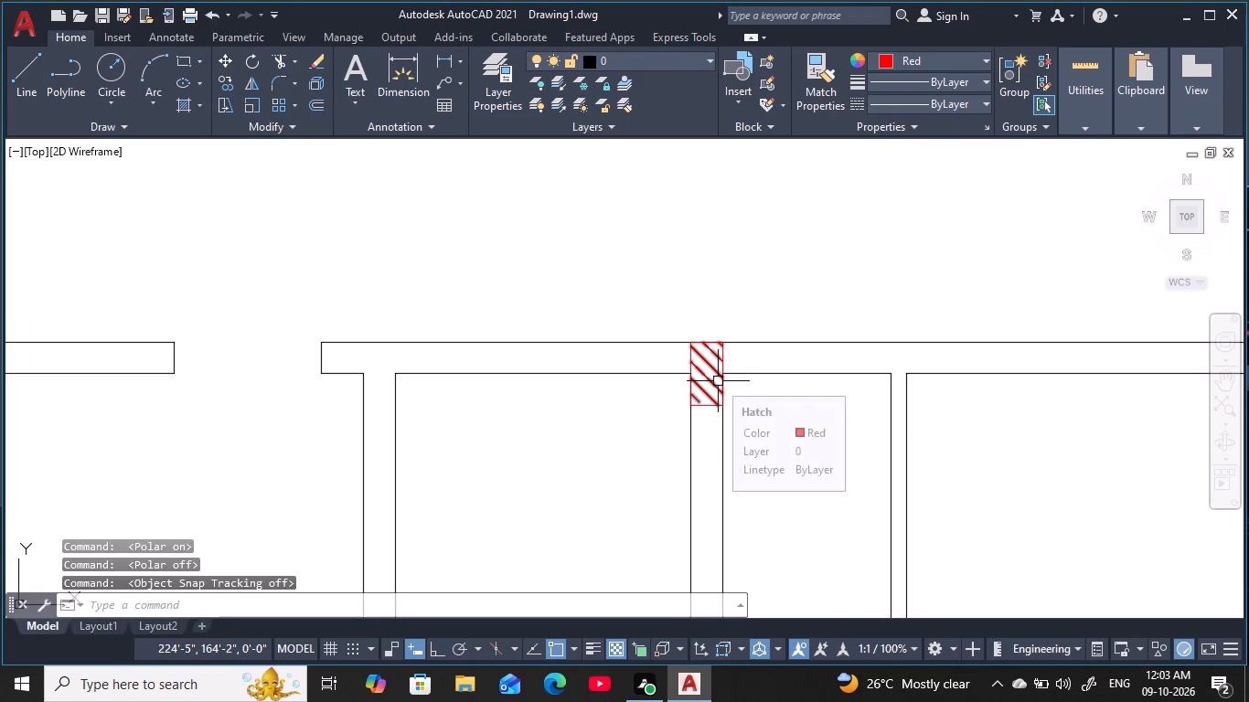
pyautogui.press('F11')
# Move the column at the thick interior wall's north wall junction by its west-side midpoint onto the walls' inner corner.
pyautogui.moveTo(644, 473); pyautogui.dragTo(550, 415, button='middle')
pyautogui.scroll(-1, 540, 412)
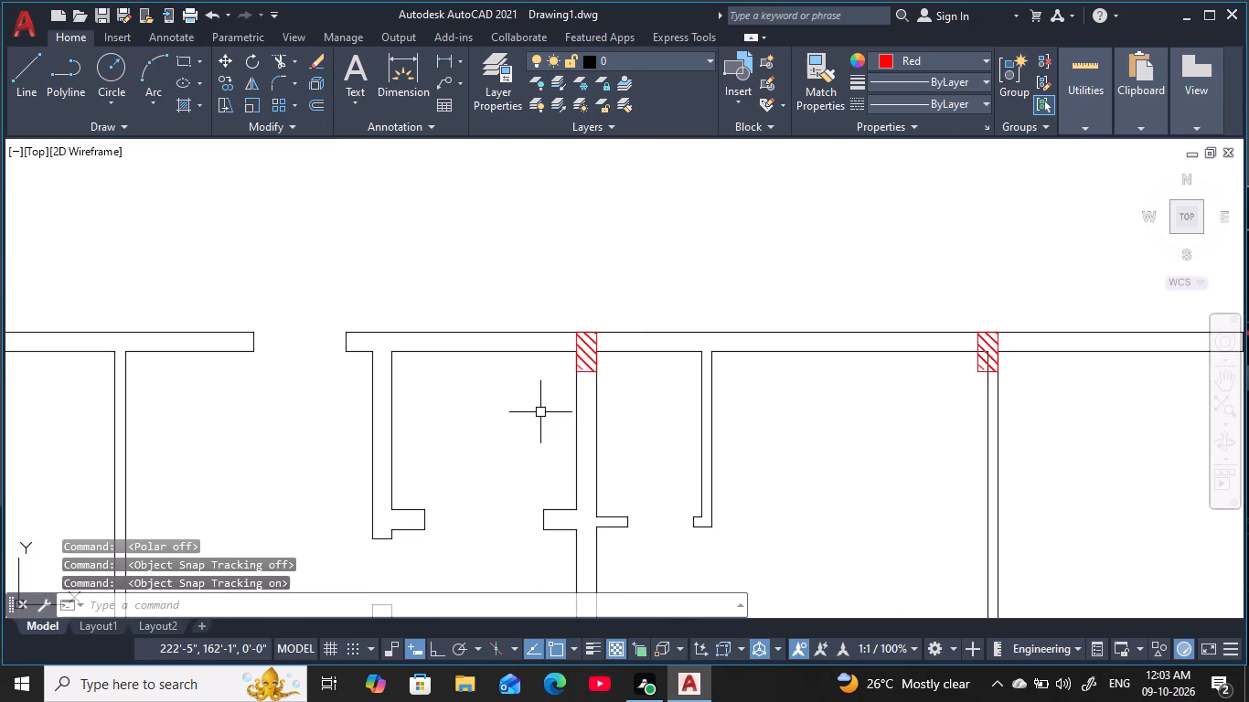
pyautogui.scroll(3, 583, 343)
pyautogui.click(522, 256)
pyautogui.click(680, 525)
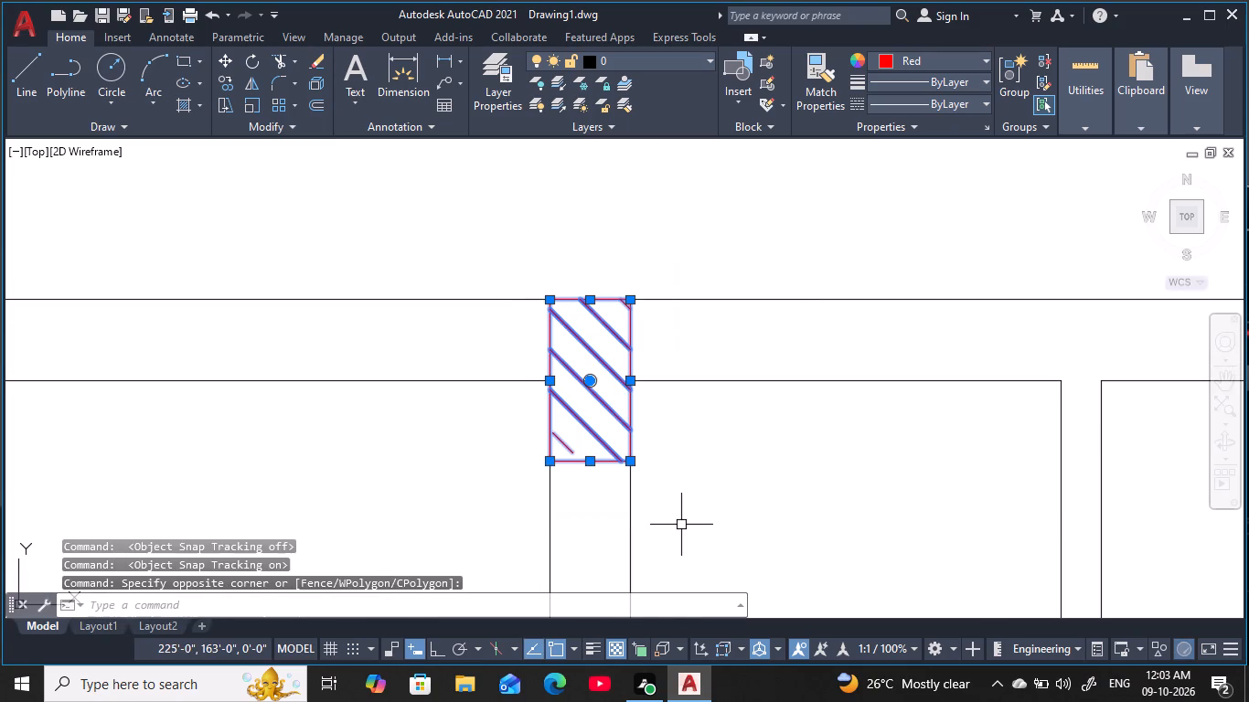
pyautogui.write('M')
pyautogui.press('space')
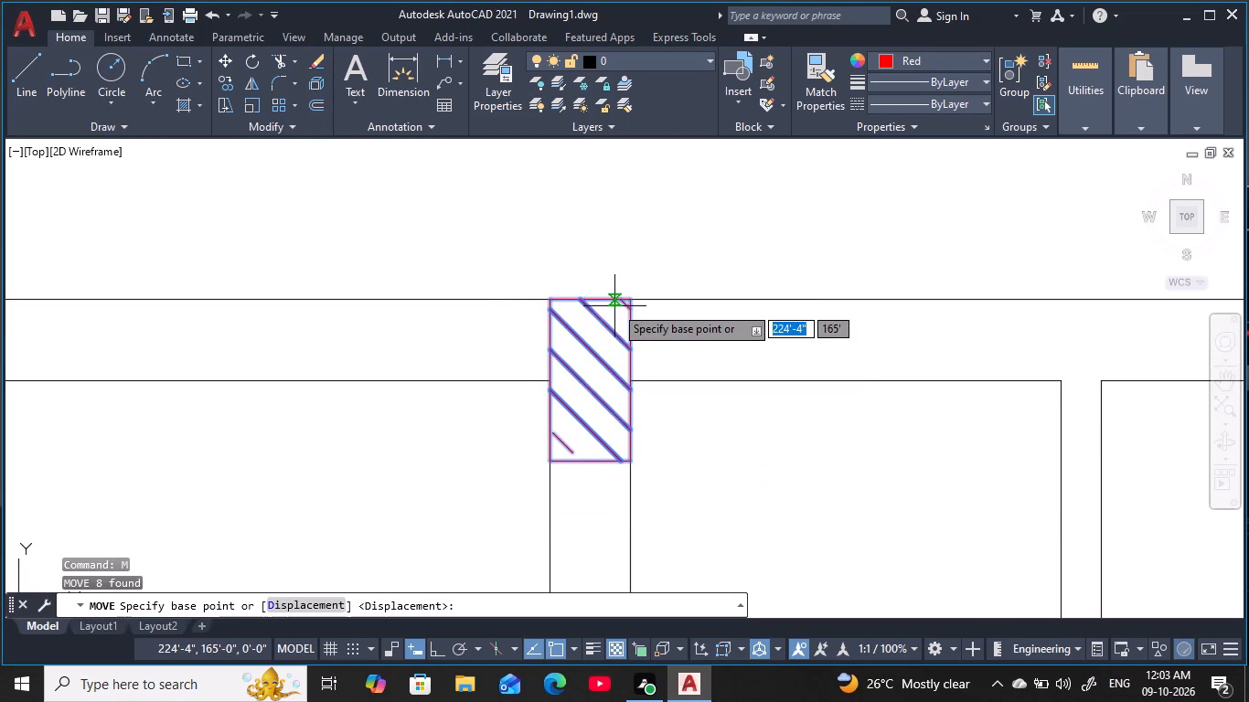
pyautogui.click(548, 382)
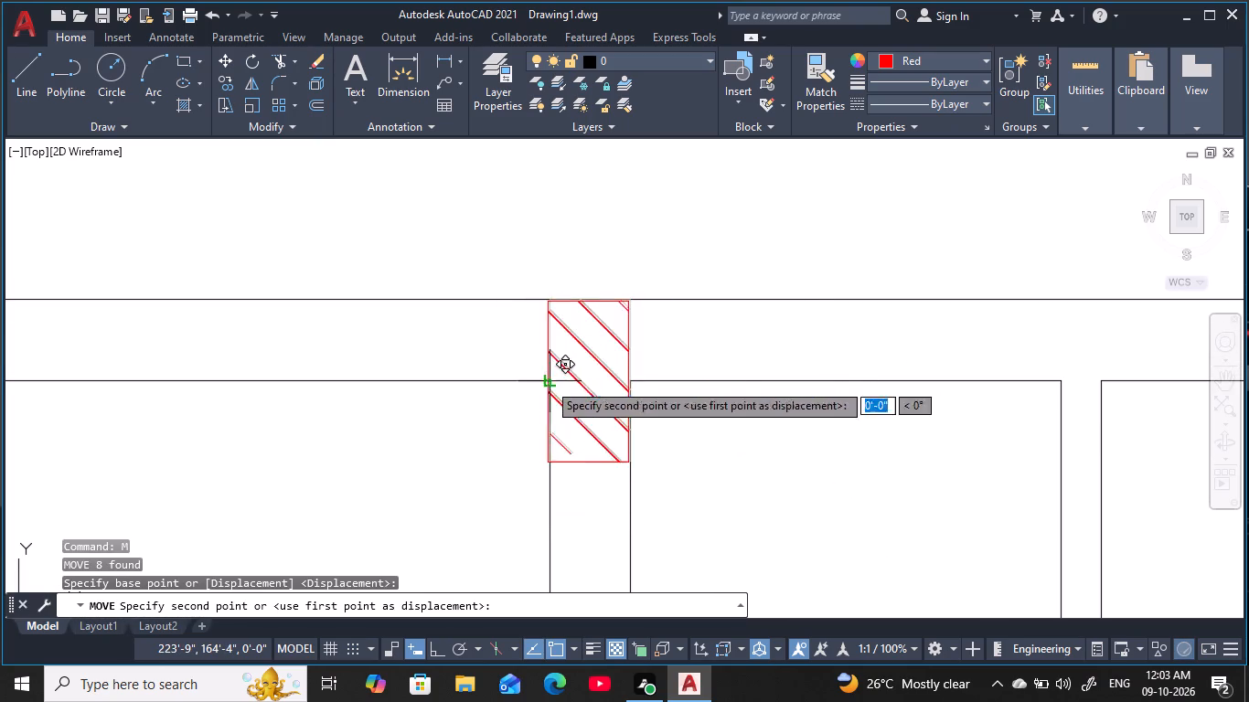
pyautogui.scroll(1, 560, 388)
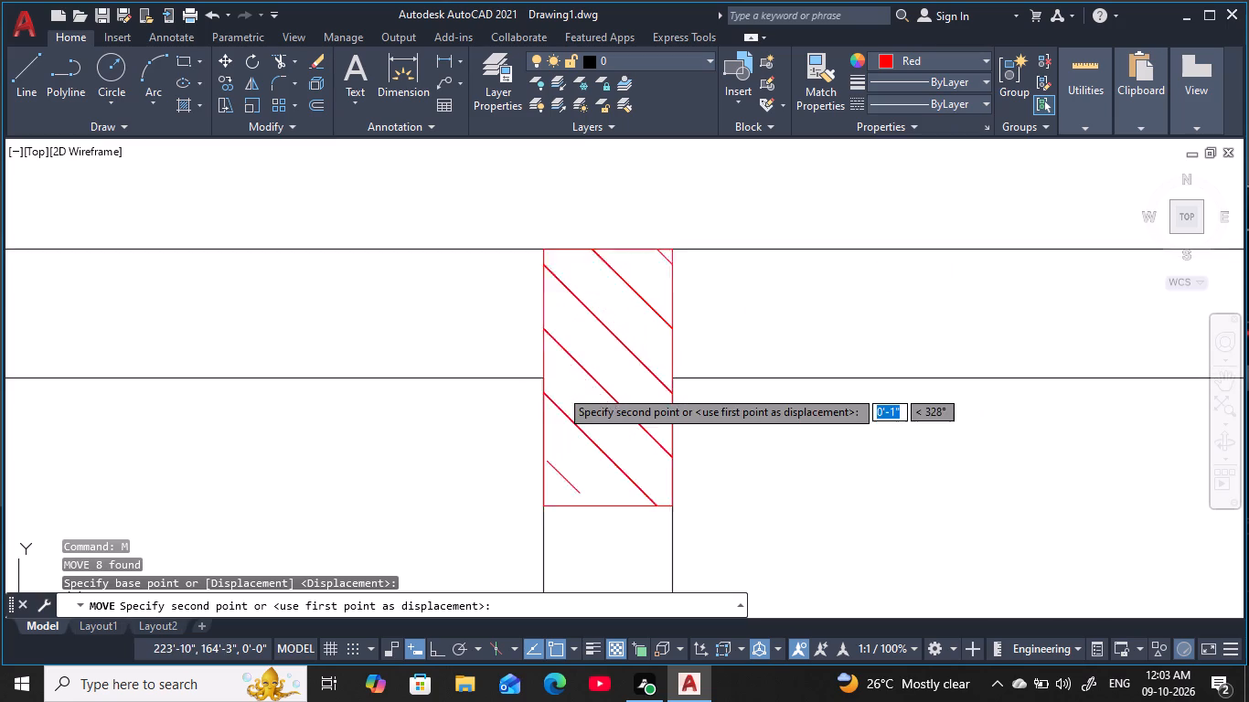
pyautogui.scroll(1, 560, 388)
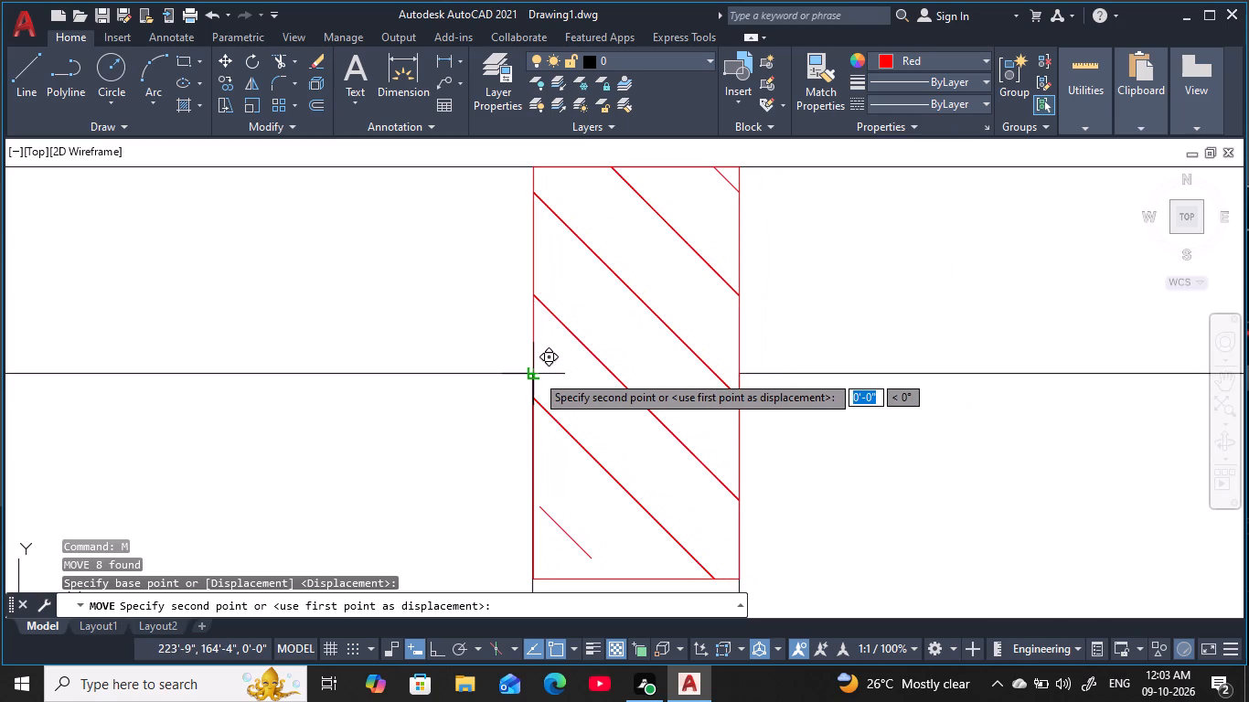
pyautogui.click(536, 374)
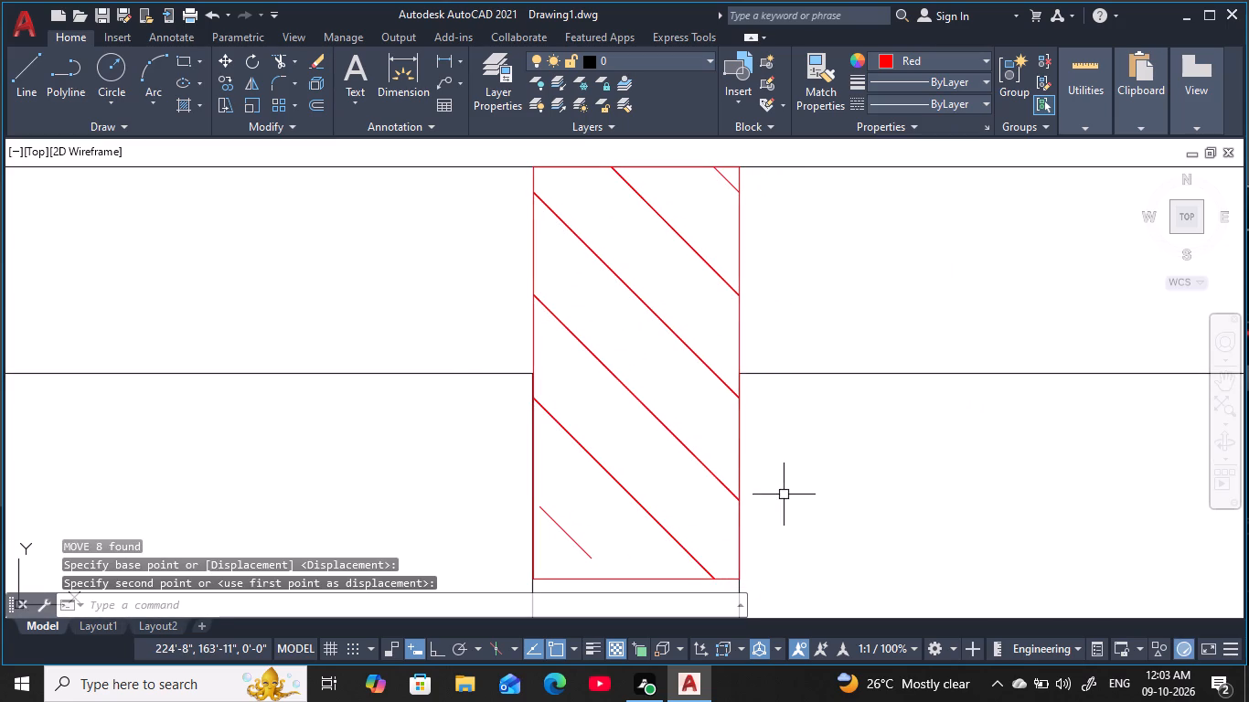
# Copy that column by its bottom-right corner down the same thick wall to the thin horizontal wall junction, aligned with the thin wall's south face.
pyautogui.scroll(-3, 782, 449)
pyautogui.moveTo(809, 499); pyautogui.dragTo(785, 390, button='middle')
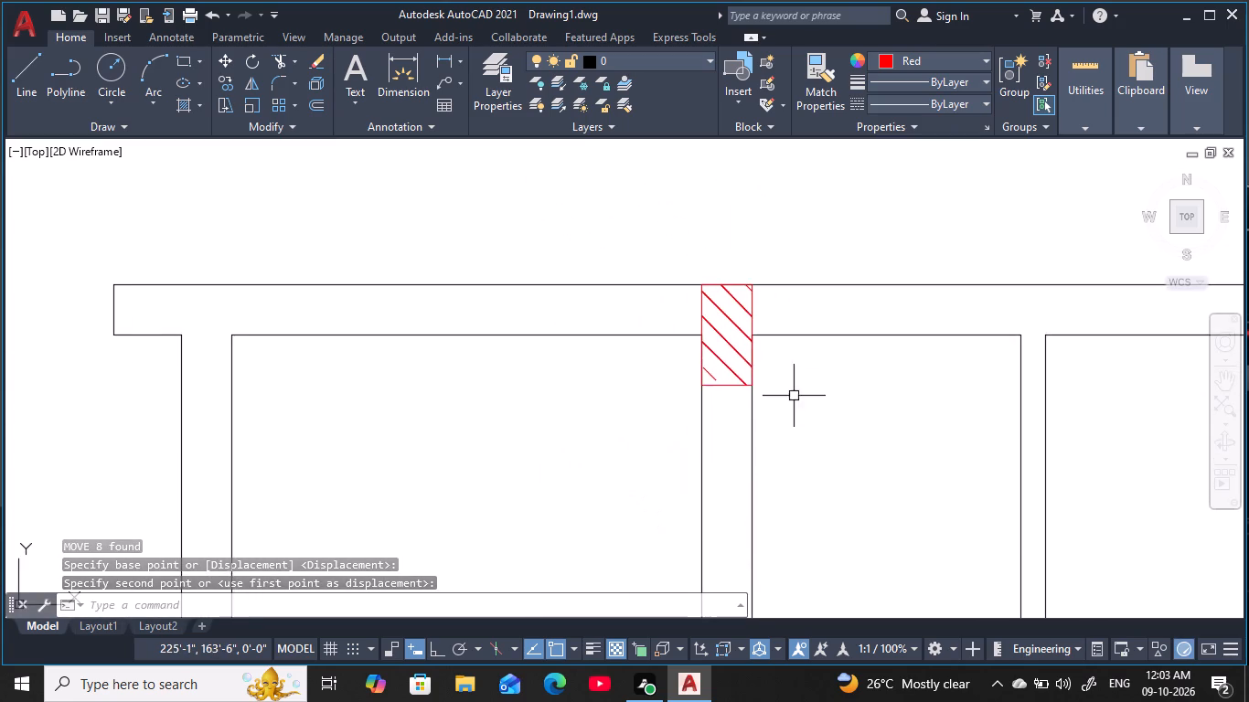
pyautogui.scroll(-2, 796, 428)
pyautogui.moveTo(800, 459); pyautogui.dragTo(845, 398, button='middle')
pyautogui.click(776, 264)
pyautogui.click(891, 388)
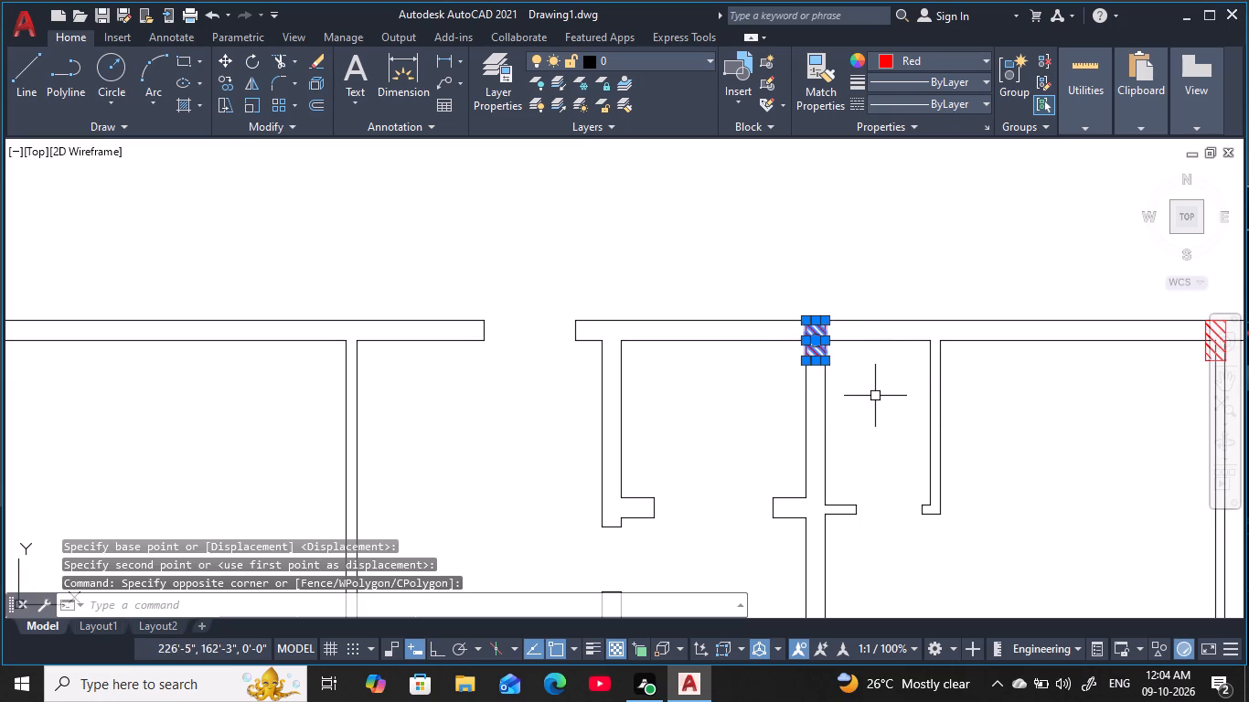
pyautogui.press('c')
pyautogui.press('o')
pyautogui.press('space')
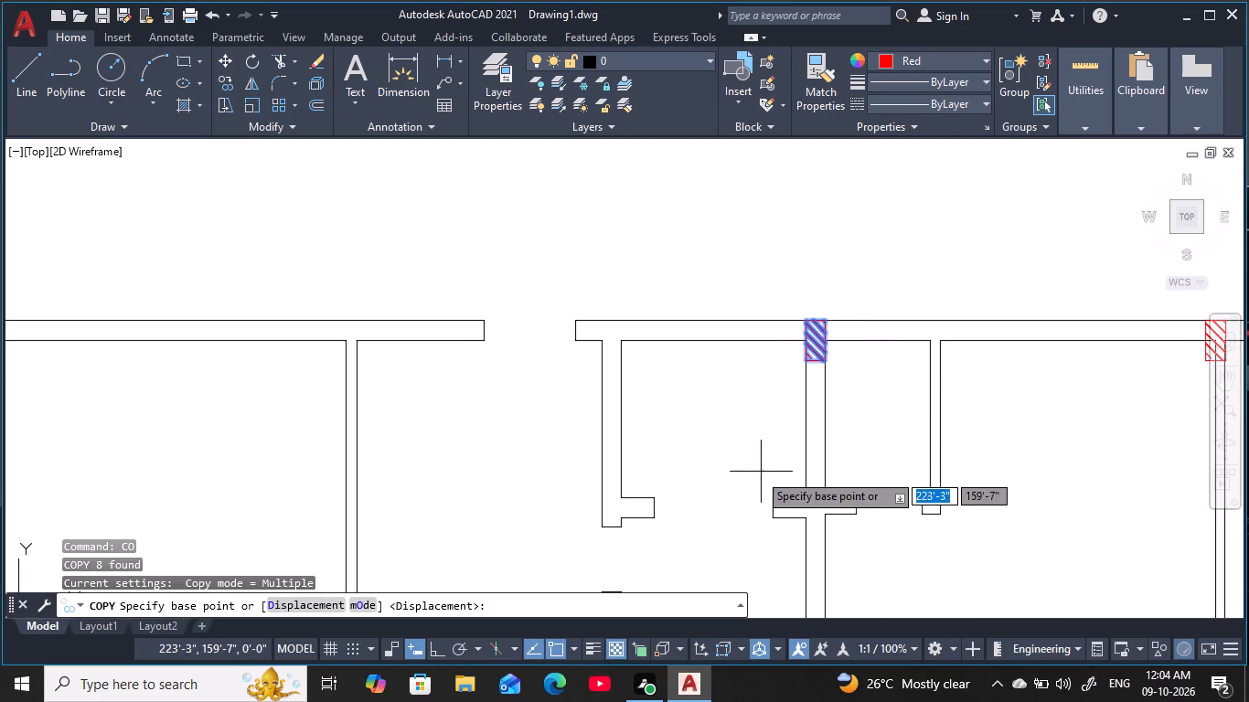
pyautogui.click(826, 366)
pyautogui.moveTo(856, 481); pyautogui.dragTo(837, 441, button='middle')
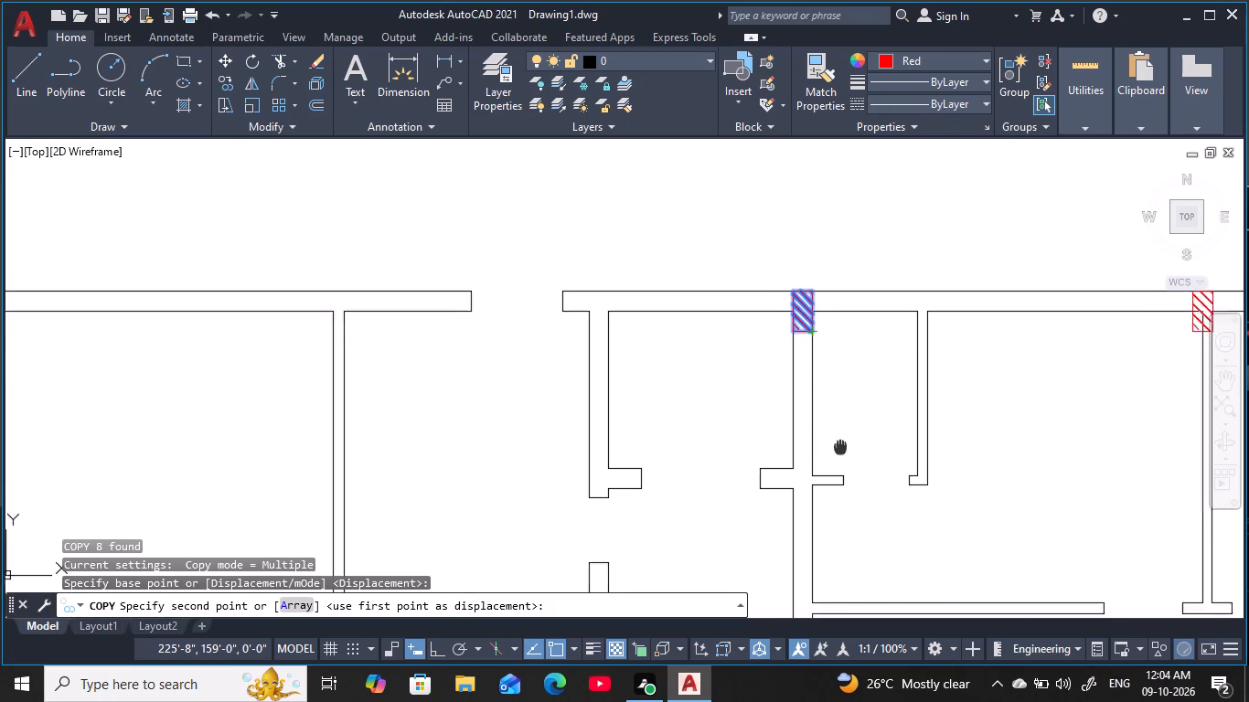
pyautogui.moveTo(837, 441); pyautogui.dragTo(831, 431, button='middle')
pyautogui.moveTo(817, 463); pyautogui.dragTo(838, 437, button='middle')
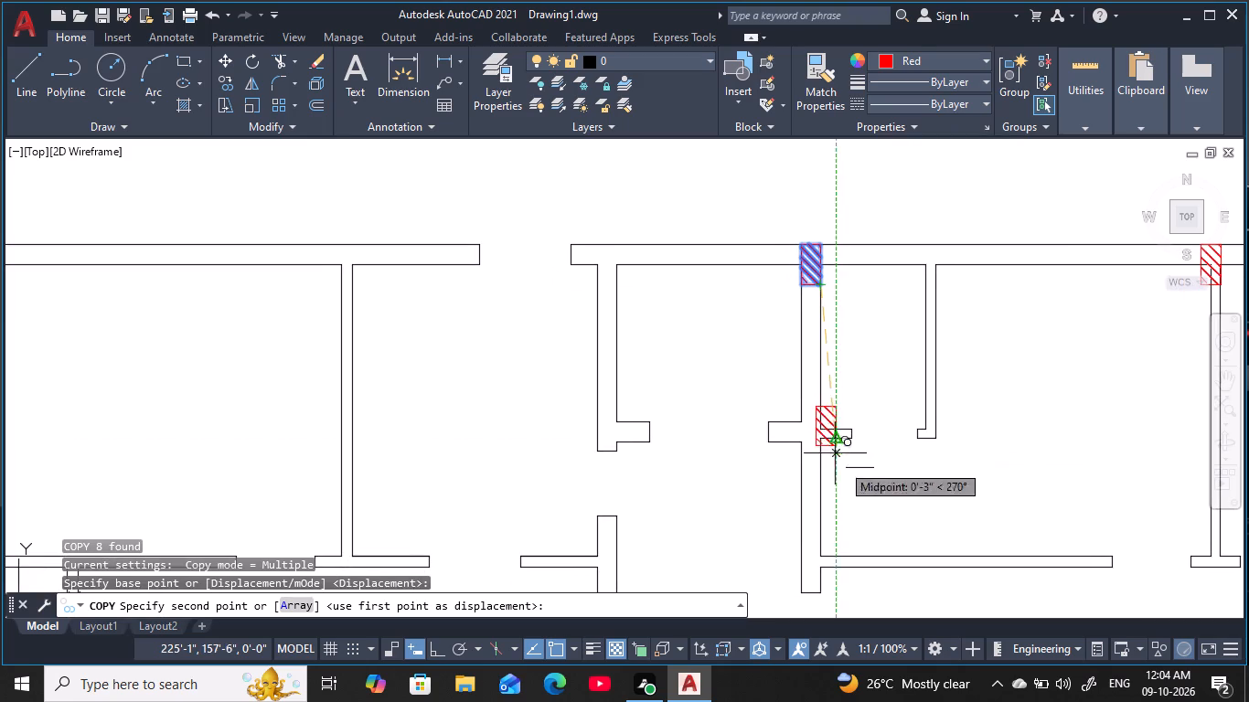
pyautogui.moveTo(844, 498); pyautogui.dragTo(800, 408, button='middle')
pyautogui.scroll(2, 794, 466)
pyautogui.moveTo(793, 466); pyautogui.dragTo(799, 429, button='middle')
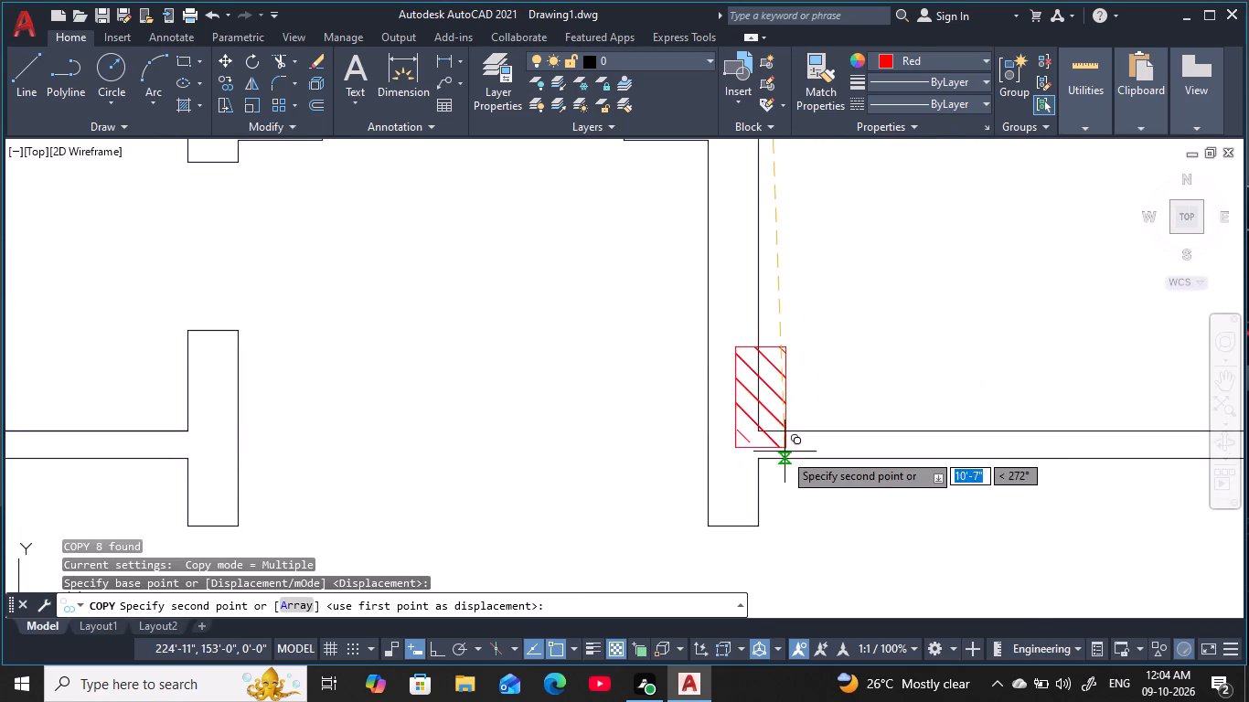
pyautogui.click(759, 462)
# Place another copy at the T-junction to the east, flush with the thin vertical wall's east face and the horizontal wall's south face.
pyautogui.scroll(-1, 839, 409)
pyautogui.moveTo(848, 401); pyautogui.dragTo(848, 400, button='middle')
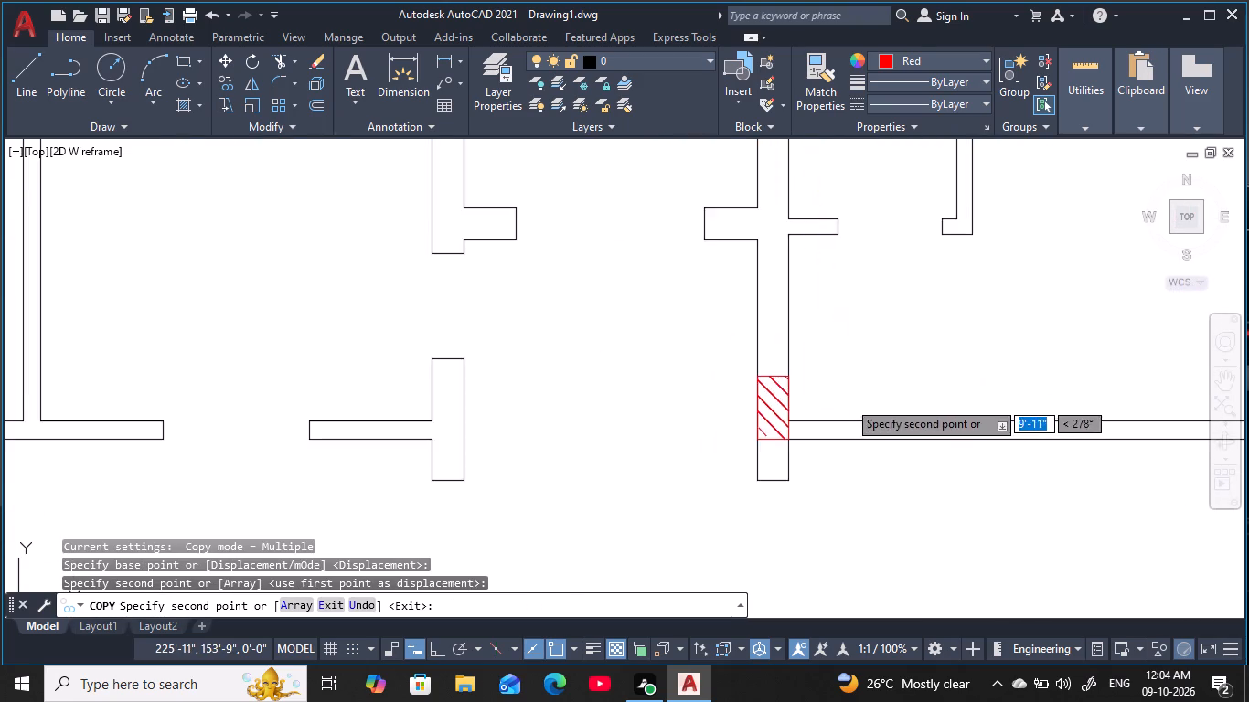
pyautogui.moveTo(848, 400); pyautogui.dragTo(739, 413, button='middle')
pyautogui.scroll(-2, 730, 418)
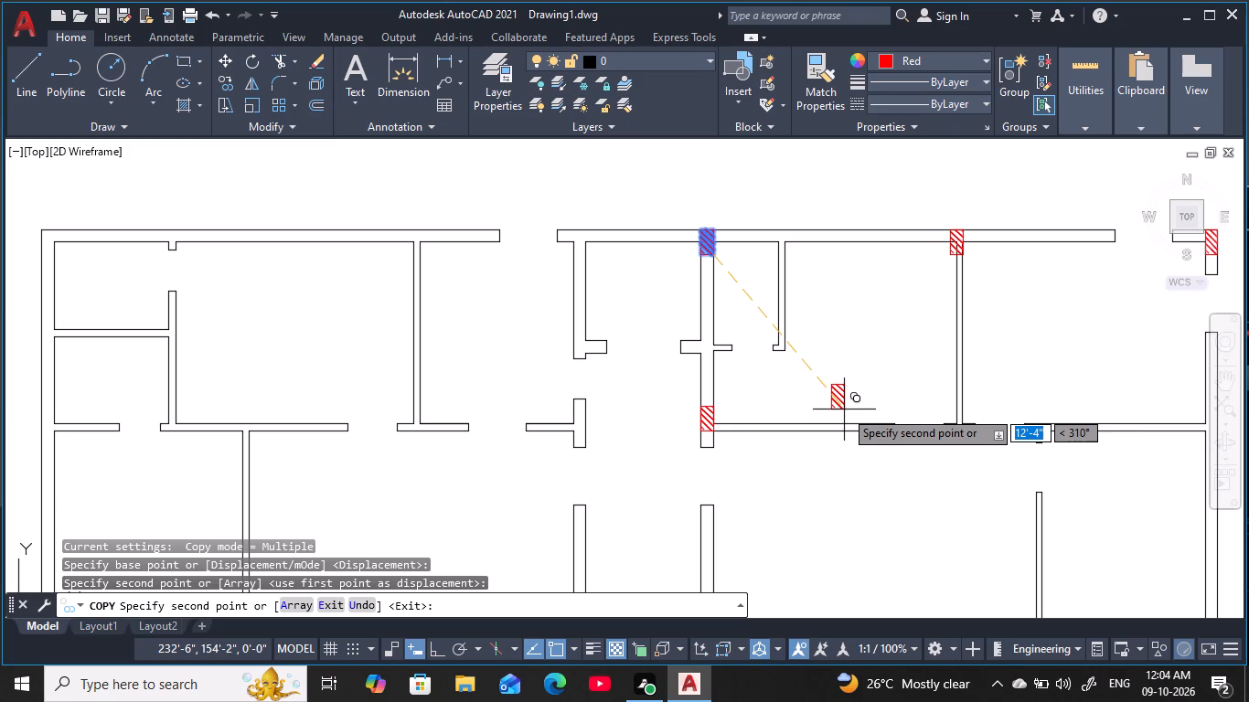
pyautogui.moveTo(867, 399); pyautogui.dragTo(829, 415, button='middle')
pyautogui.scroll(3, 910, 442)
pyautogui.moveTo(861, 412); pyautogui.dragTo(839, 399, button='middle')
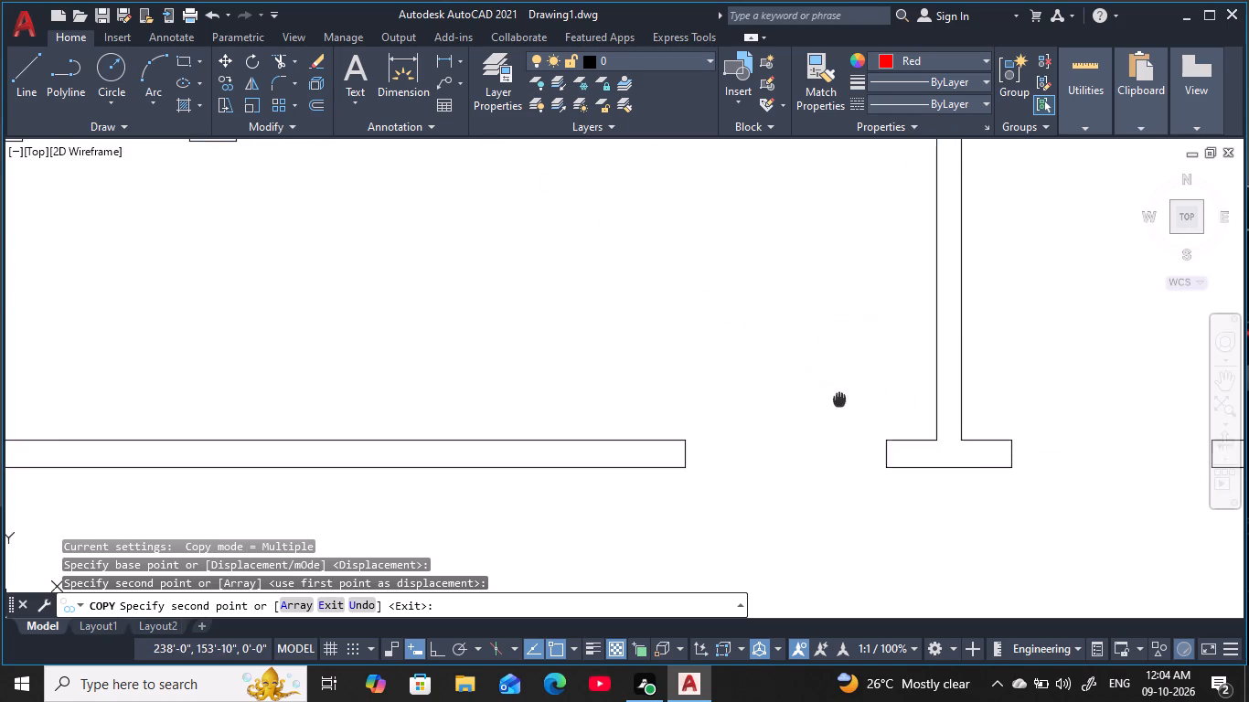
pyautogui.moveTo(839, 399); pyautogui.dragTo(749, 379, button='middle')
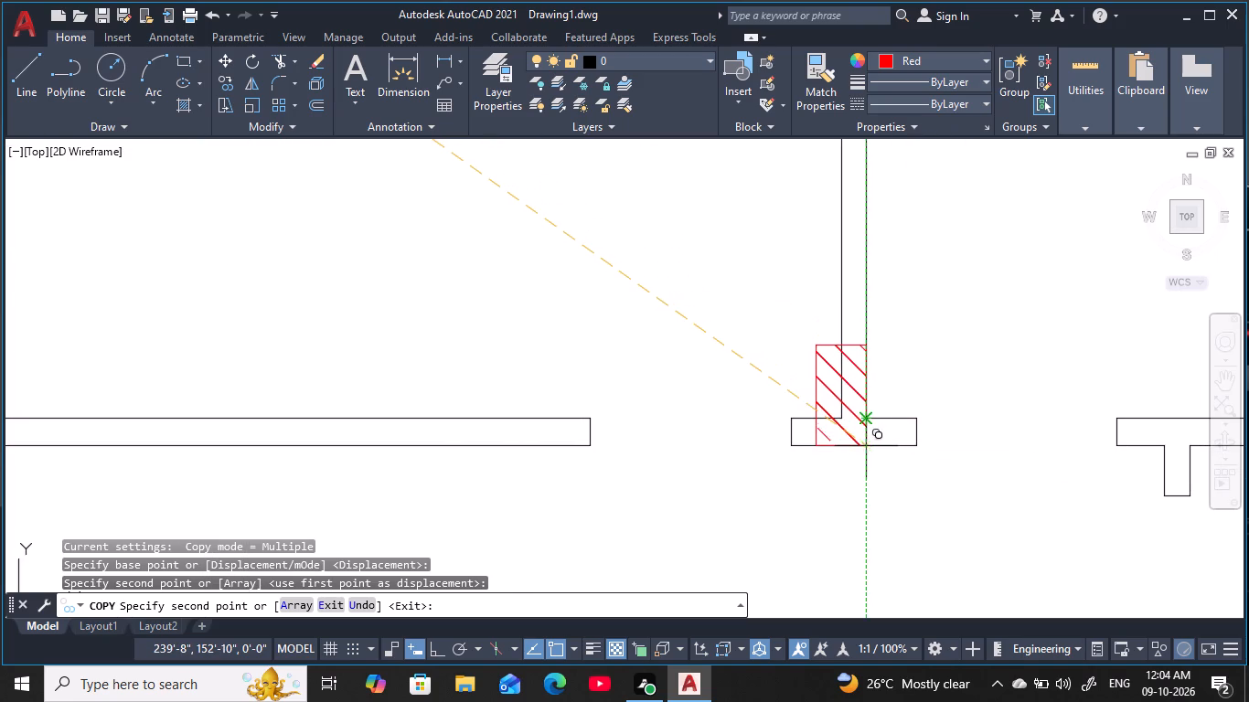
pyautogui.click(865, 448)
# Place another copy in the east outer wall where the thin horizontal wall meets it, aligned with the thin wall's south face.
pyautogui.scroll(-2, 910, 420)
pyautogui.moveTo(912, 419); pyautogui.dragTo(710, 394, button='middle')
pyautogui.scroll(-2, 806, 426)
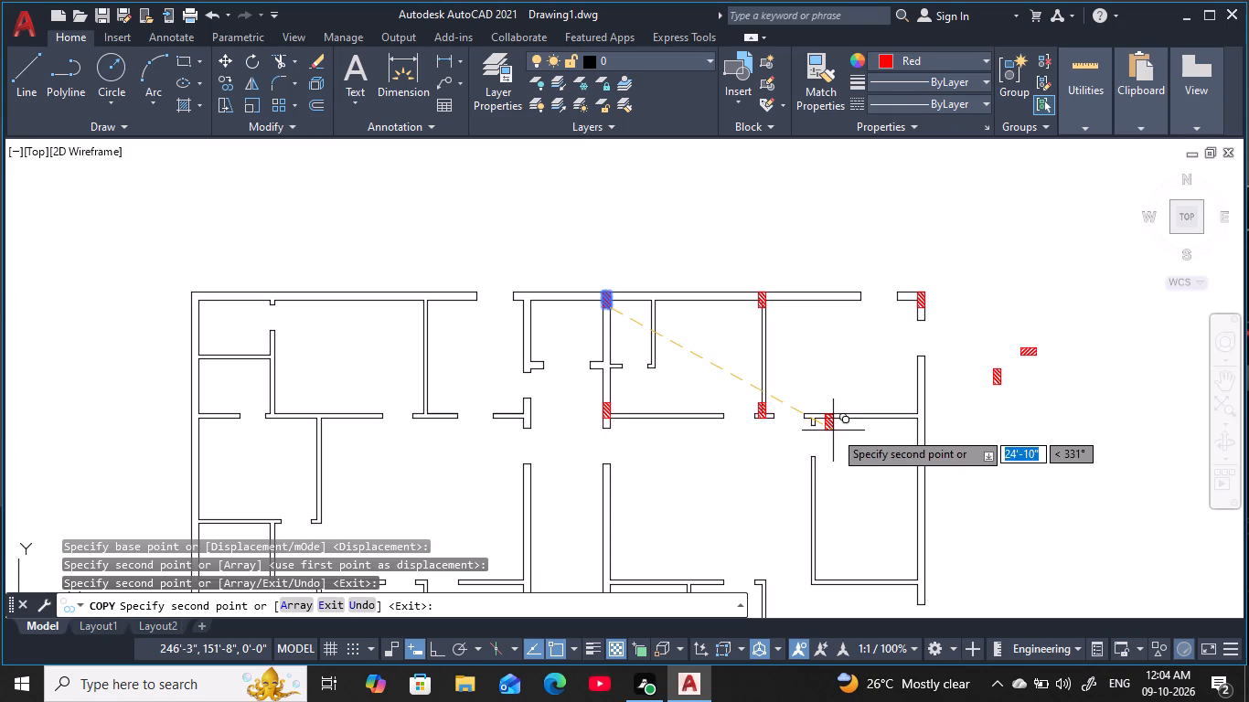
pyautogui.moveTo(877, 433); pyautogui.dragTo(744, 435, button='middle')
pyautogui.scroll(3, 795, 431)
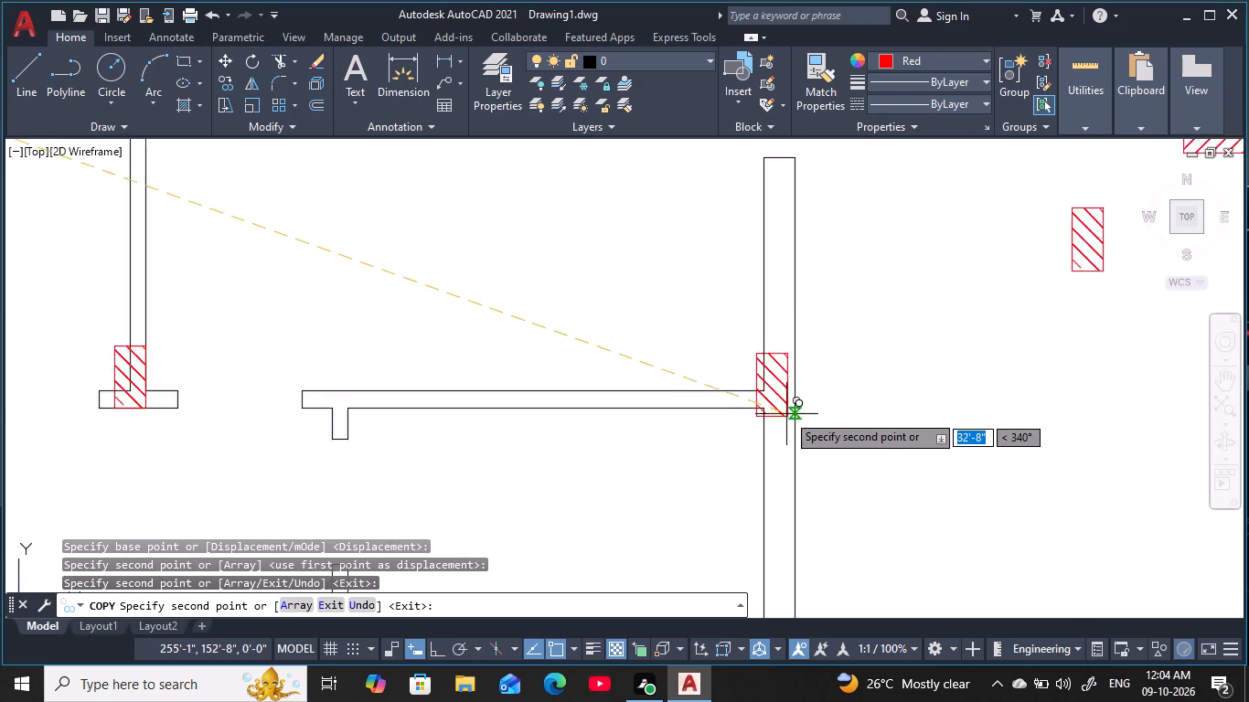
pyautogui.scroll(2, 786, 412)
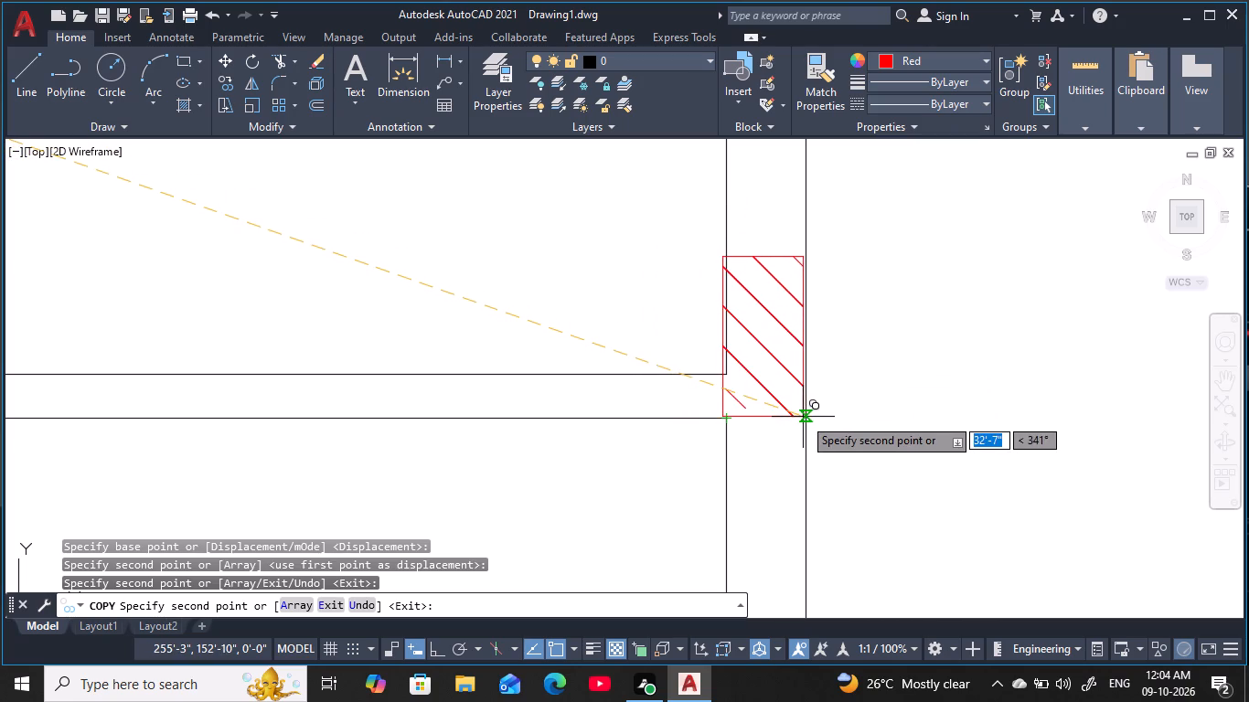
pyautogui.click(806, 420)
# Place another copy at the north wall junction with the next thick interior wall to the west, just east of the wall opening.
pyautogui.scroll(-1, 860, 438)
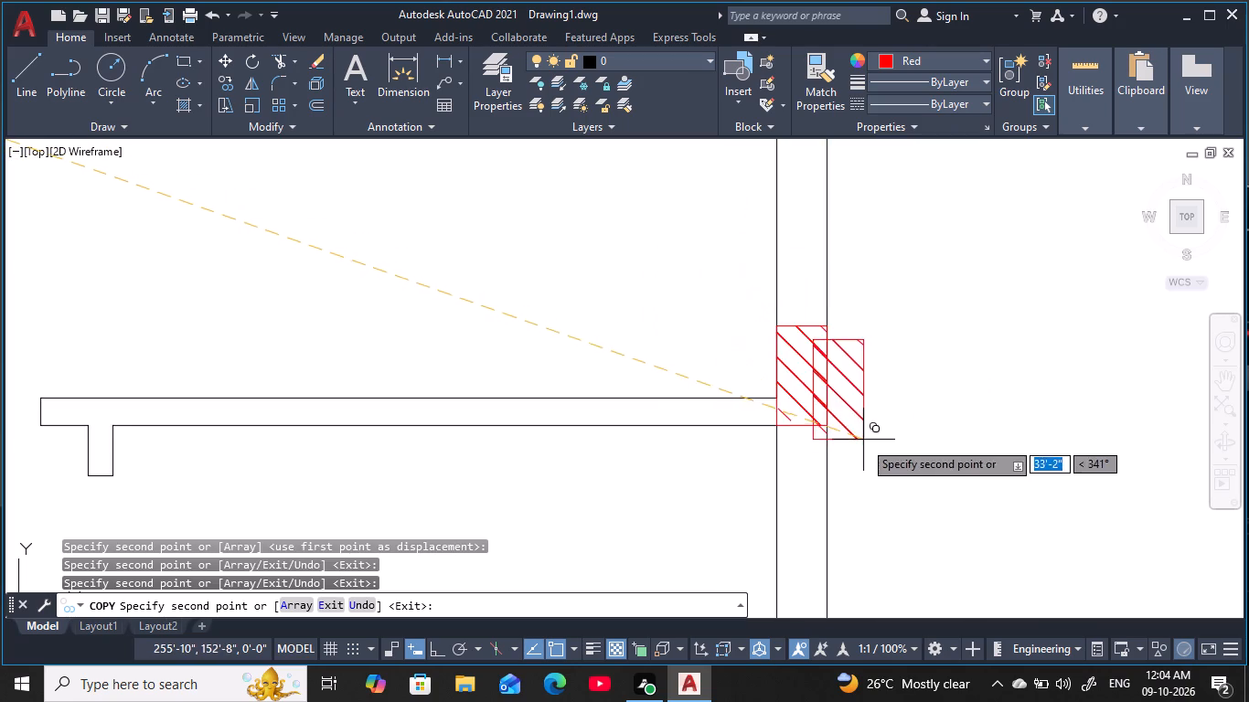
pyautogui.moveTo(866, 441); pyautogui.dragTo(883, 405, button='middle')
pyautogui.moveTo(733, 511); pyautogui.dragTo(795, 405, button='middle')
pyautogui.scroll(-2, 810, 409)
pyautogui.moveTo(781, 455); pyautogui.dragTo(801, 437, button='middle')
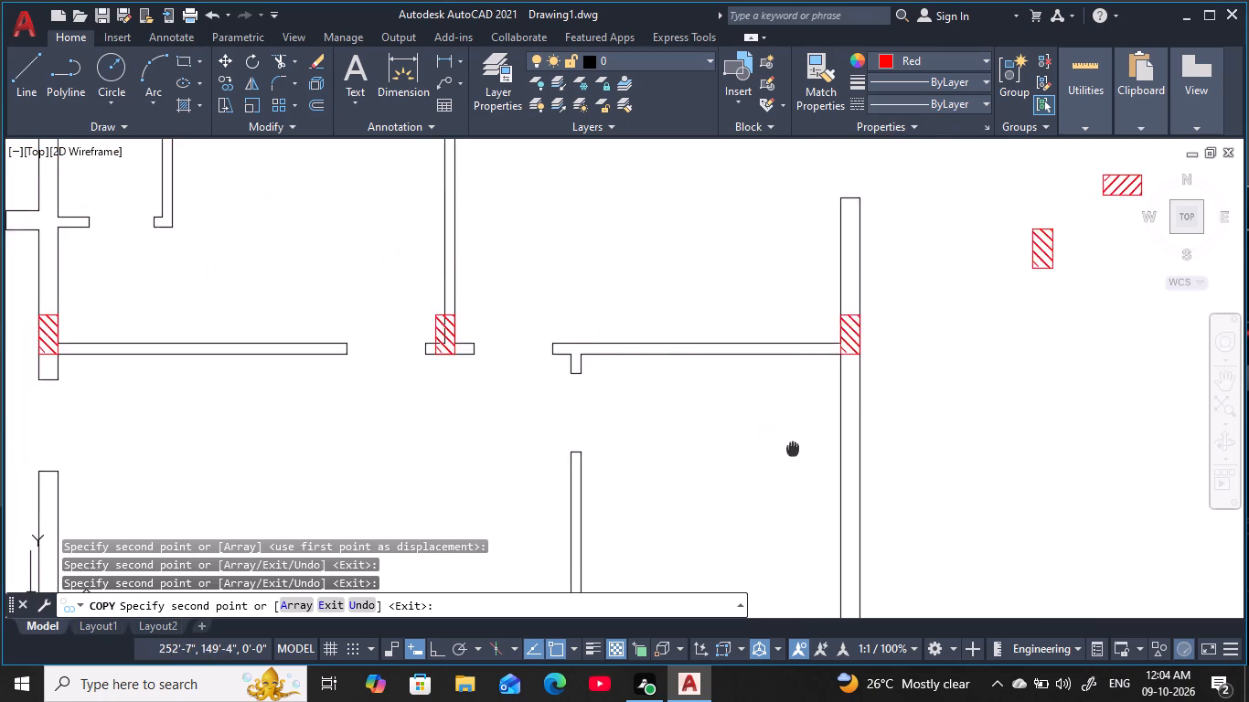
pyautogui.moveTo(801, 437); pyautogui.dragTo(872, 361, button='middle')
pyautogui.scroll(-3, 875, 359)
pyautogui.moveTo(862, 411); pyautogui.dragTo(877, 357, button='middle')
pyautogui.scroll(1, 875, 364)
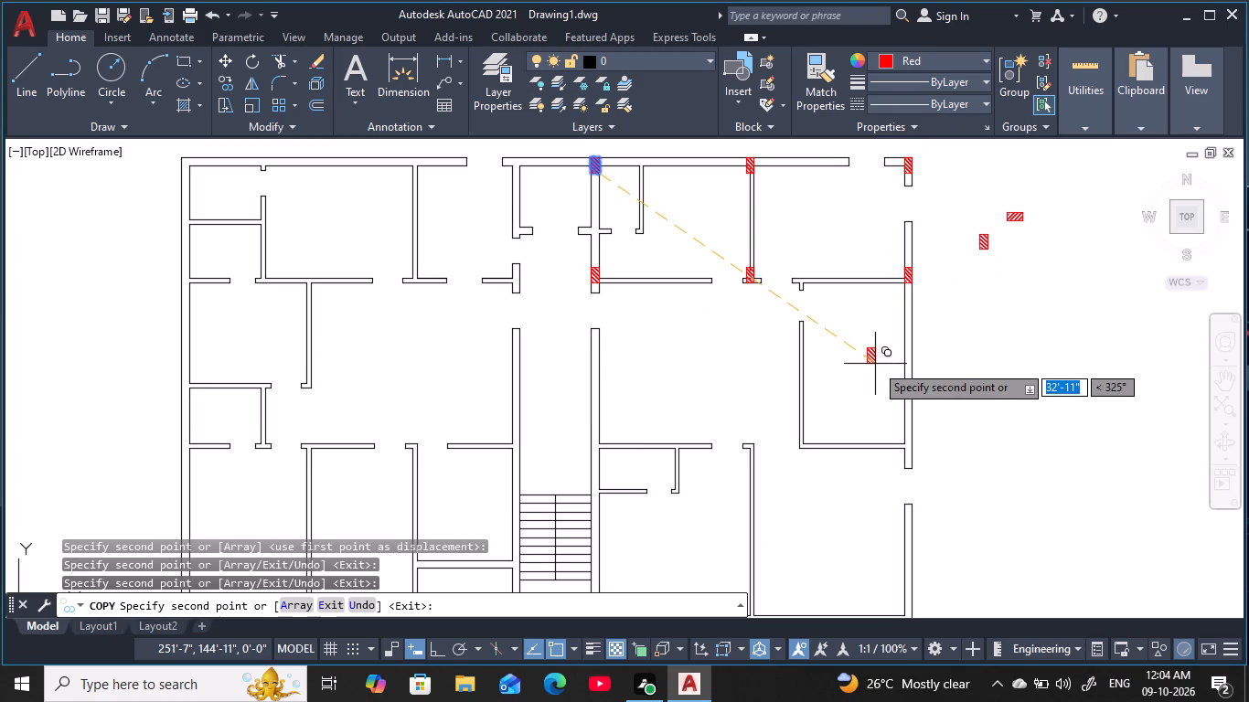
pyautogui.moveTo(875, 364); pyautogui.dragTo(870, 397, button='middle')
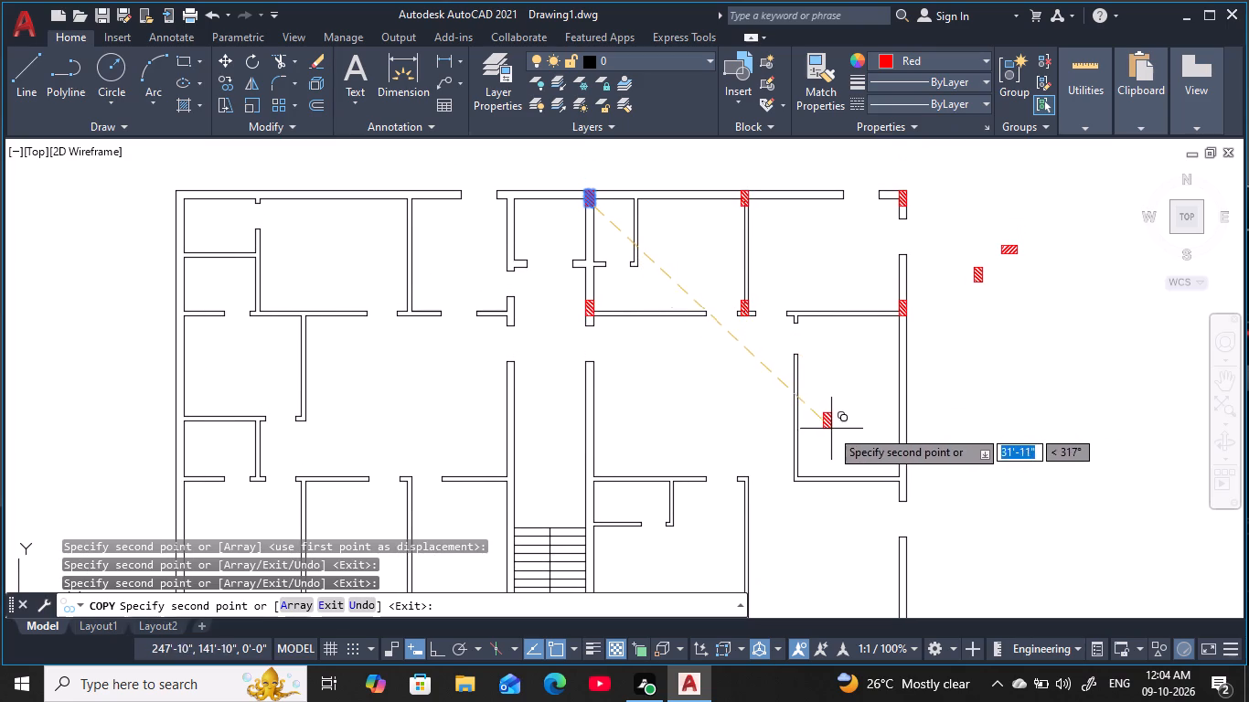
pyautogui.moveTo(654, 409); pyautogui.dragTo(825, 443, button='middle')
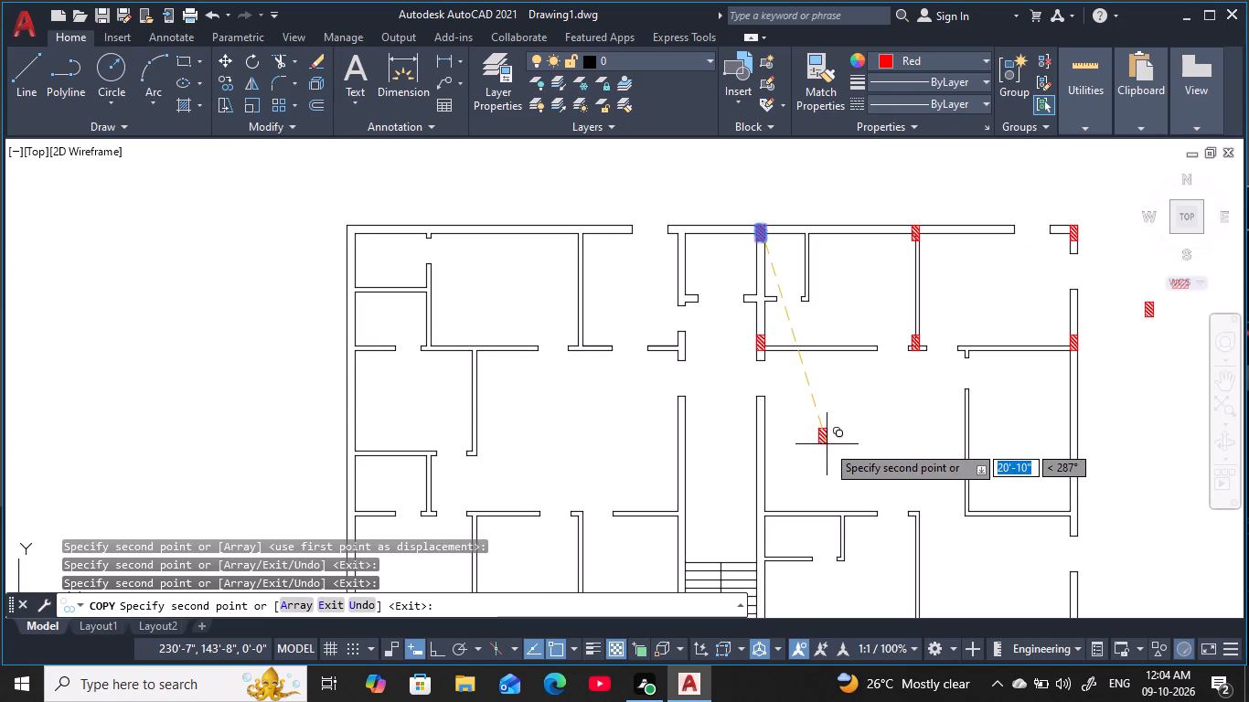
pyautogui.moveTo(580, 345); pyautogui.dragTo(609, 401, button='middle')
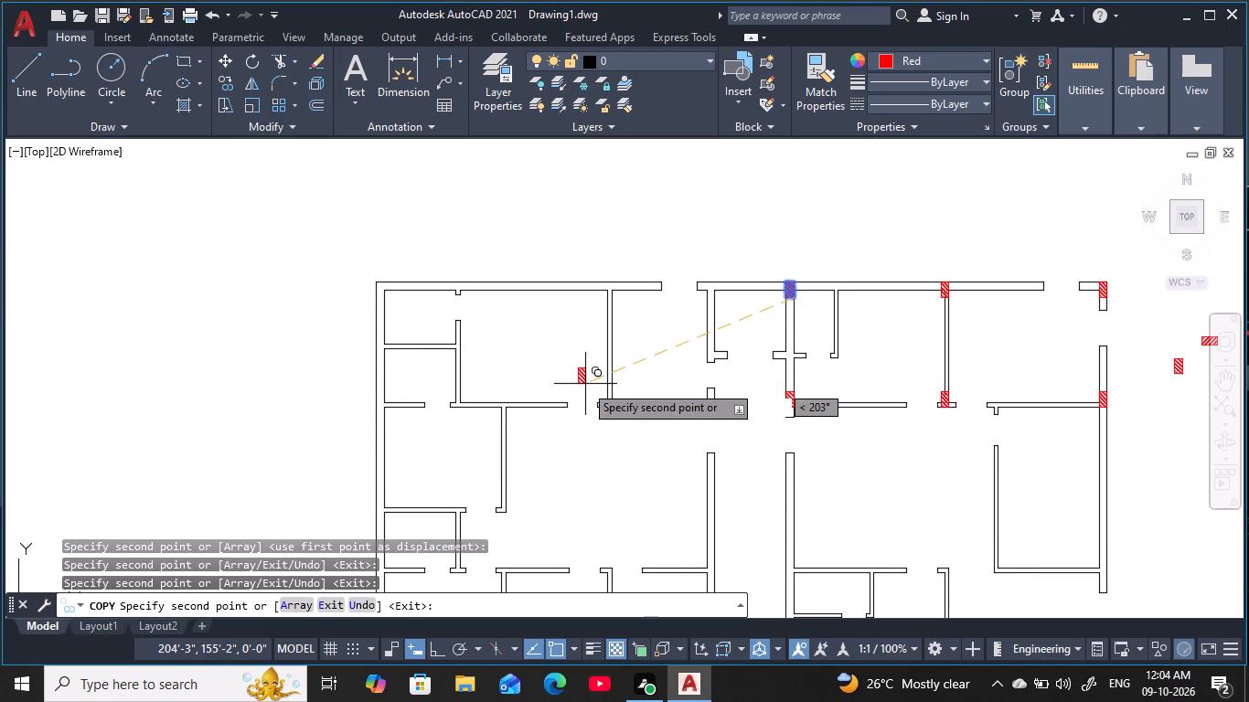
pyautogui.scroll(4, 731, 303)
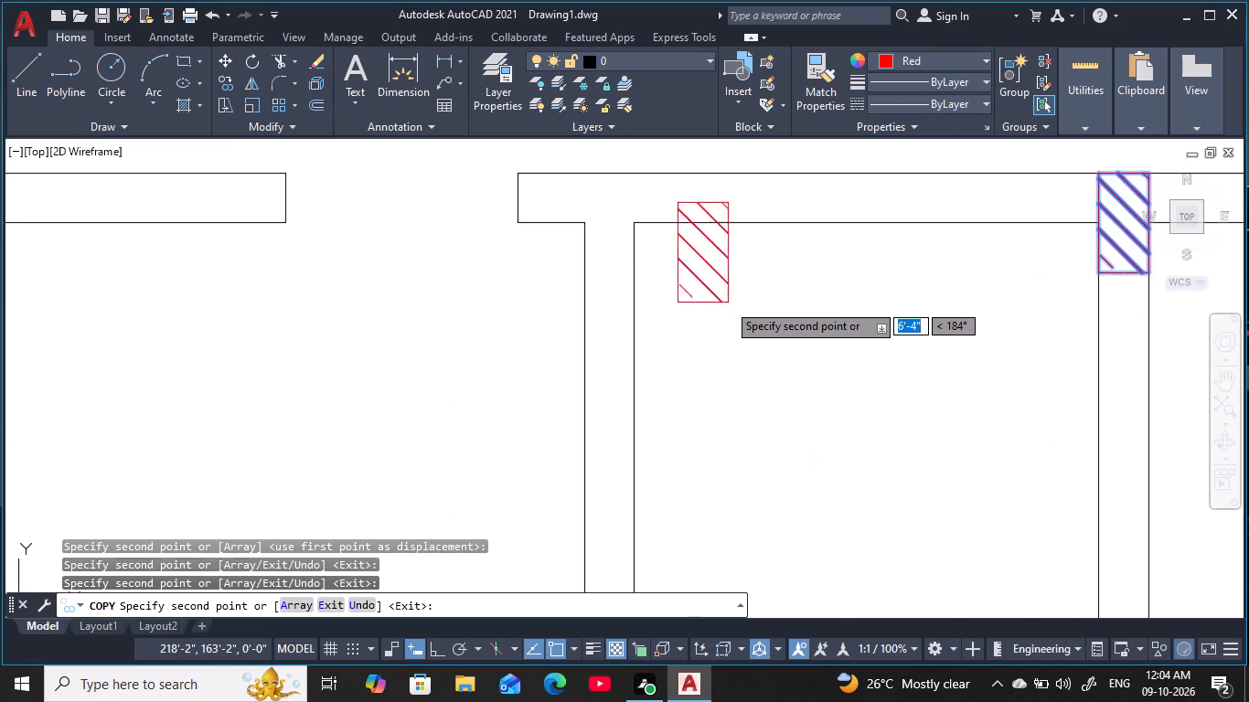
pyautogui.moveTo(727, 307); pyautogui.dragTo(756, 367, button='middle')
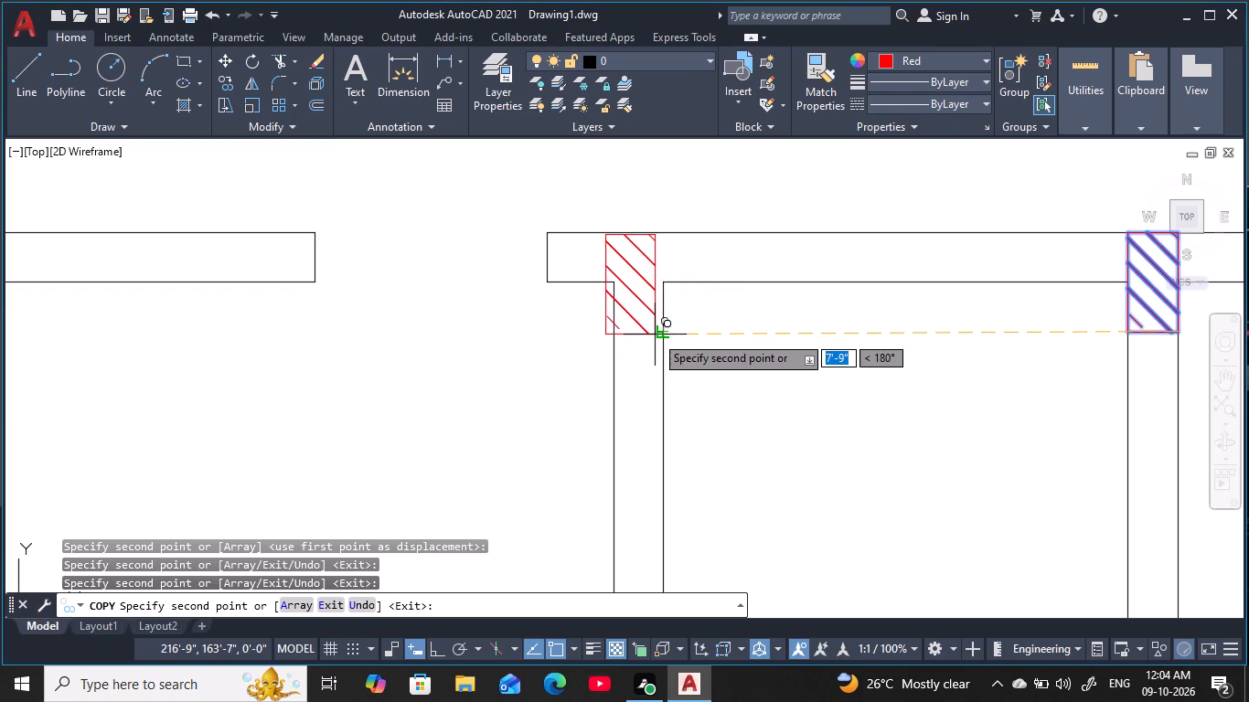
pyautogui.click(657, 333)
# Place another column copy in the short thick wall segment directly south, flush with its east face and the thin horizontal wall's south face.
pyautogui.moveTo(711, 430); pyautogui.dragTo(852, 356, button='middle')
pyautogui.scroll(-3, 861, 355)
pyautogui.moveTo(700, 394); pyautogui.dragTo(785, 308, button='middle')
pyautogui.moveTo(833, 378); pyautogui.dragTo(837, 361, button='middle')
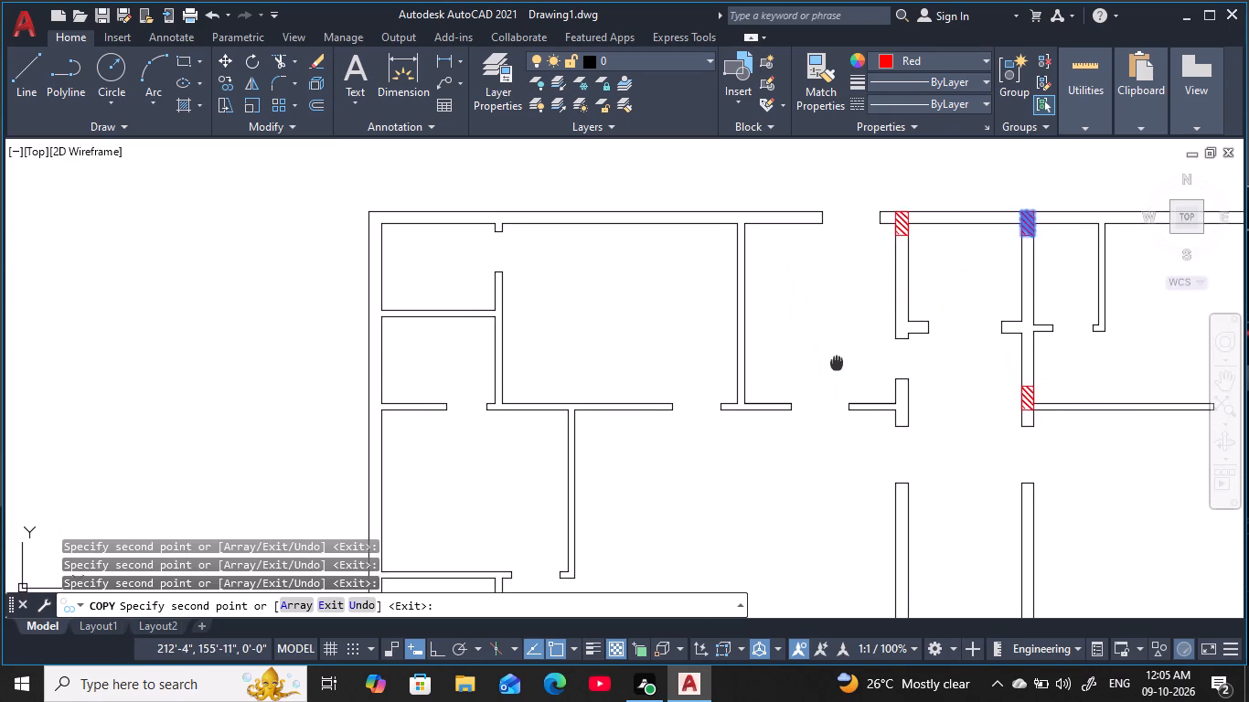
pyautogui.moveTo(837, 361); pyautogui.dragTo(792, 312, button='middle')
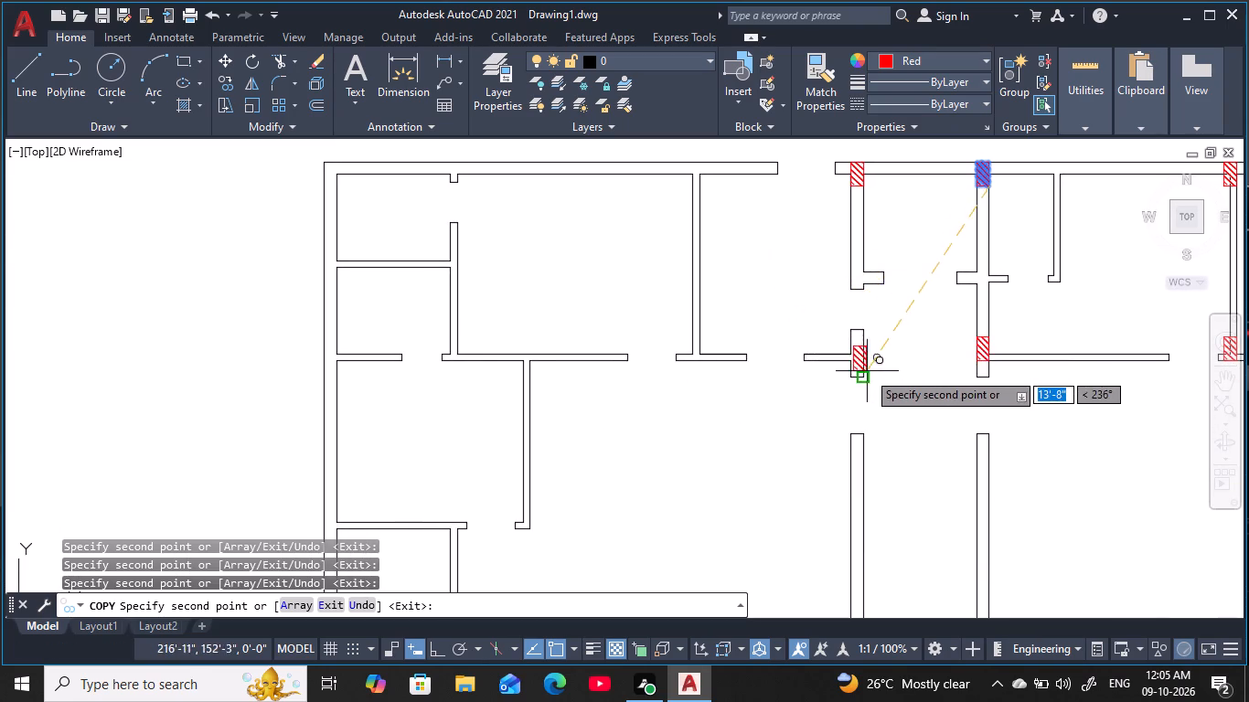
pyautogui.scroll(4, 867, 370)
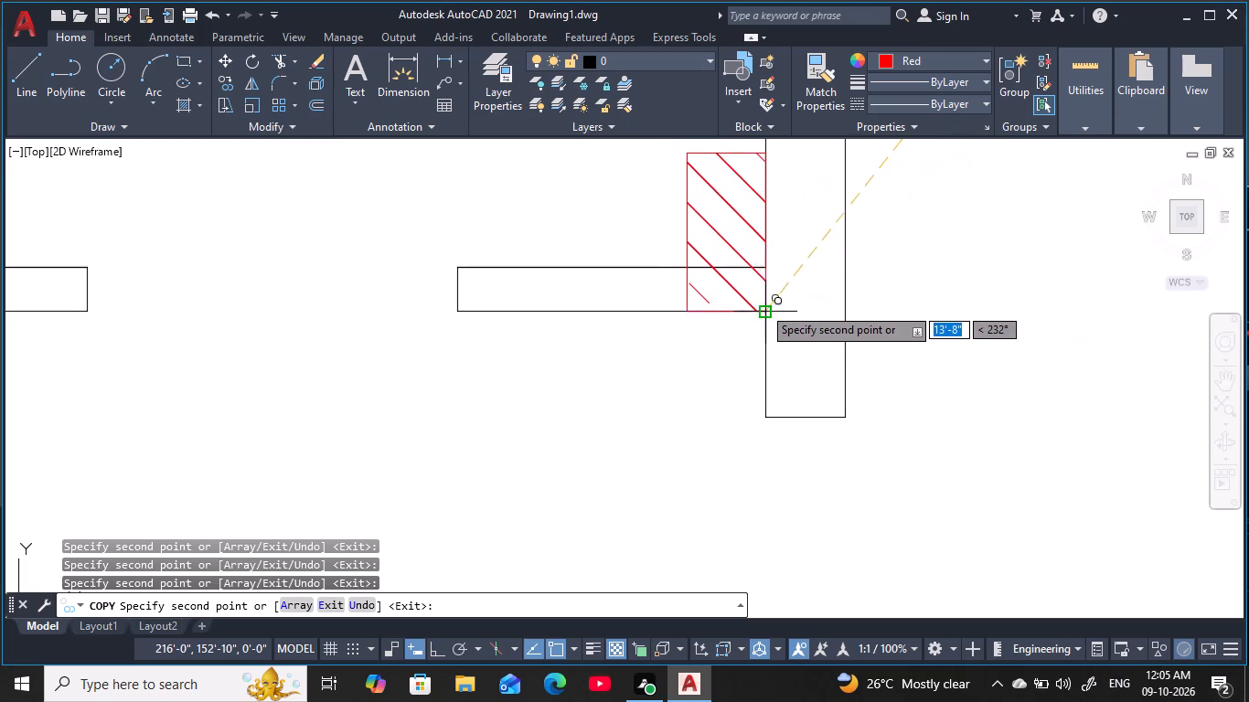
pyautogui.click(845, 312)
# Place another copy at the T-junction to the west, flush with the thin vertical wall's east face and the horizontal wall's south face.
pyautogui.scroll(-1, 869, 324)
pyautogui.moveTo(893, 330); pyautogui.dragTo(949, 335, button='middle')
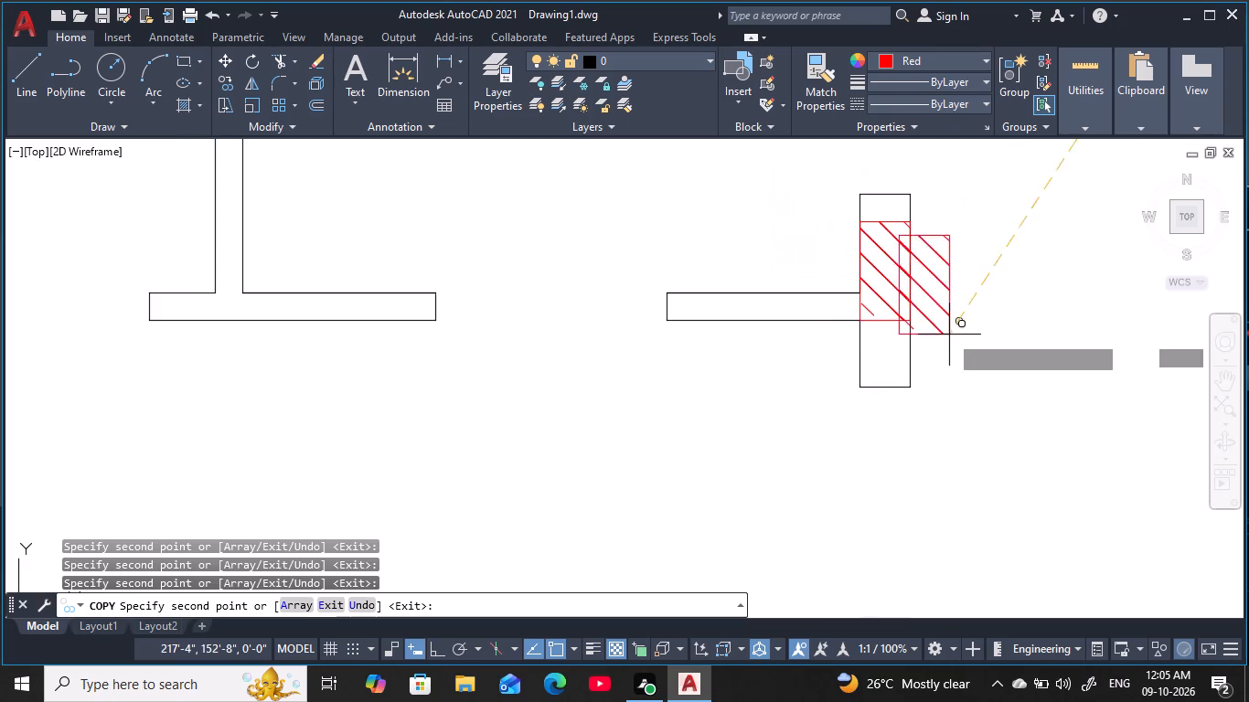
pyautogui.moveTo(769, 328); pyautogui.dragTo(853, 339, button='middle')
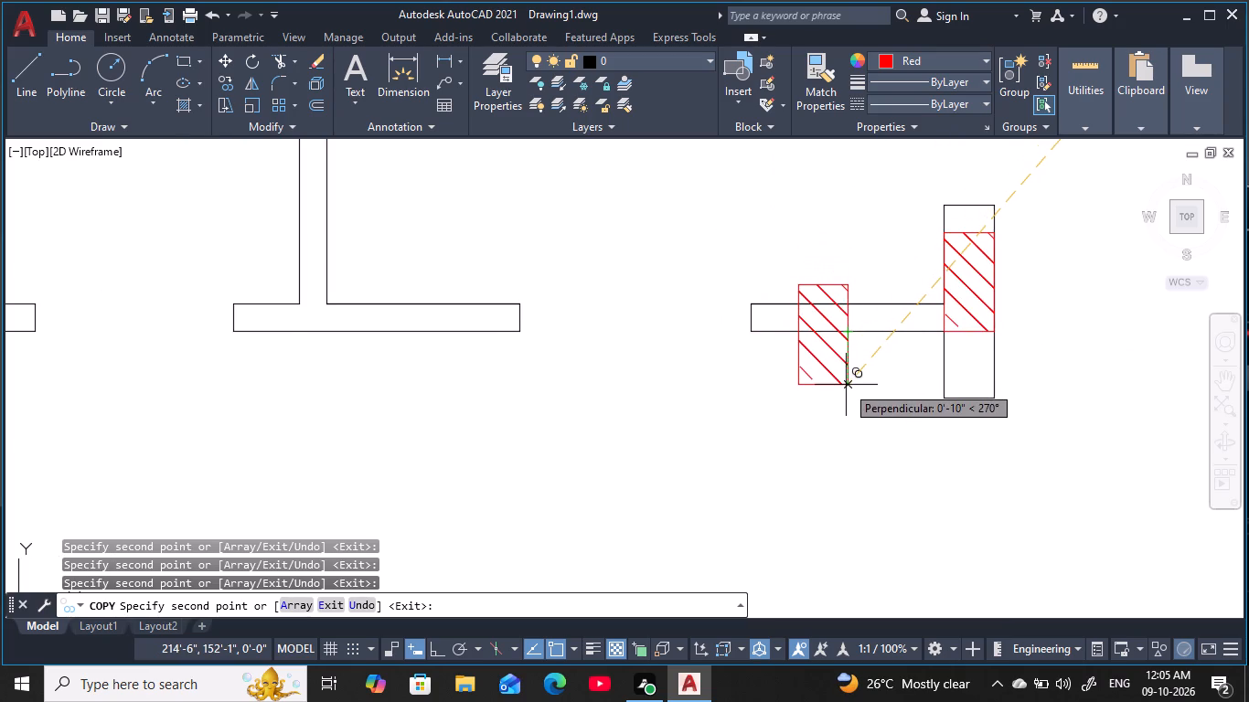
pyautogui.scroll(-4, 846, 385)
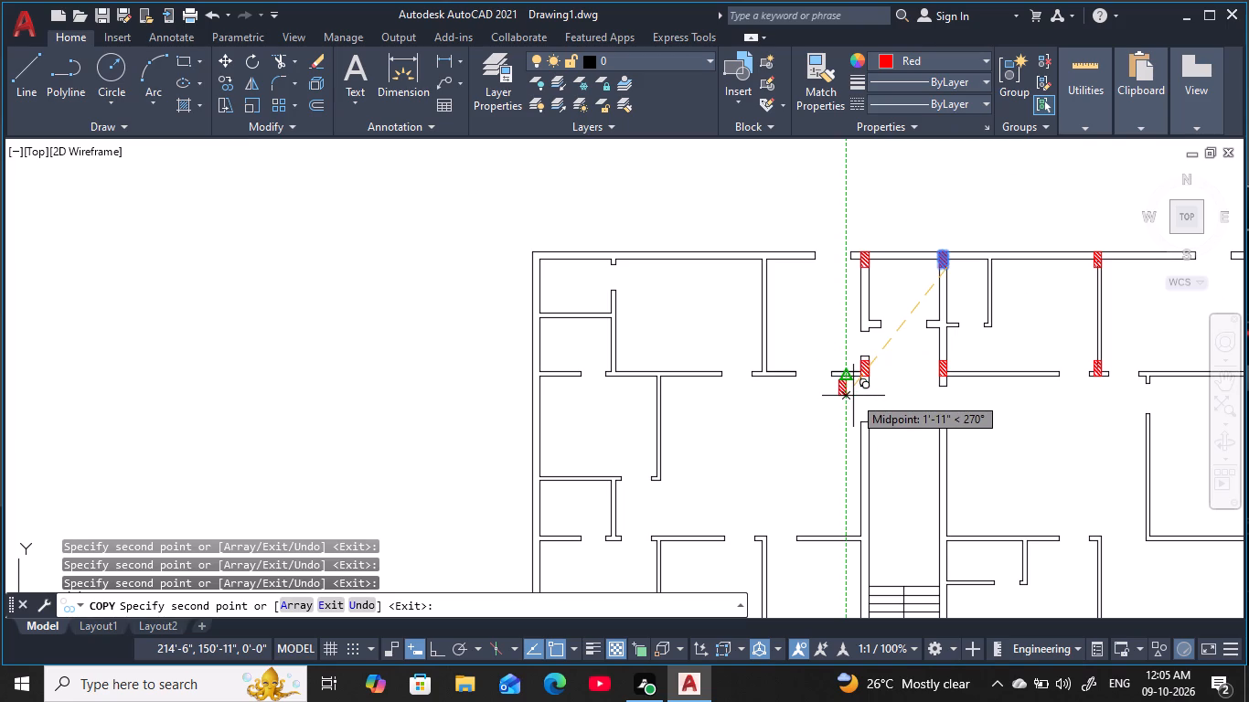
pyautogui.scroll(1, 845, 402)
pyautogui.moveTo(795, 390); pyautogui.dragTo(801, 407, button='middle')
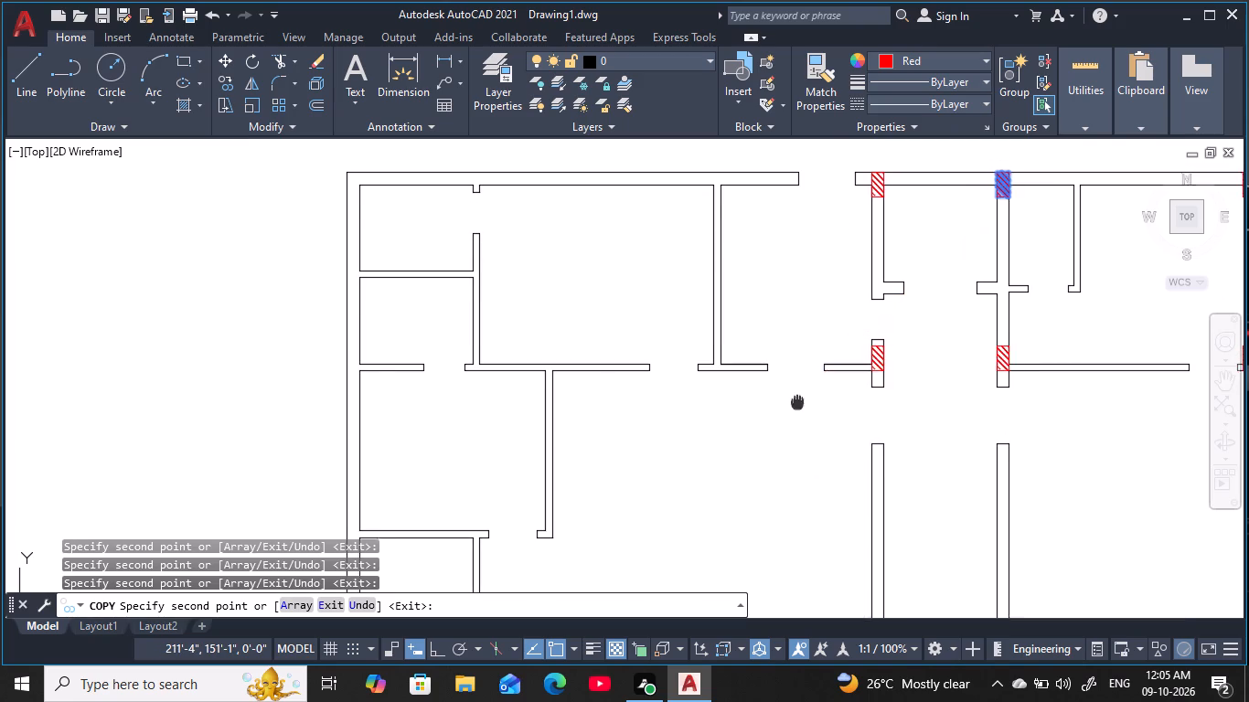
pyautogui.moveTo(801, 407); pyautogui.dragTo(823, 440, button='middle')
pyautogui.scroll(4, 735, 415)
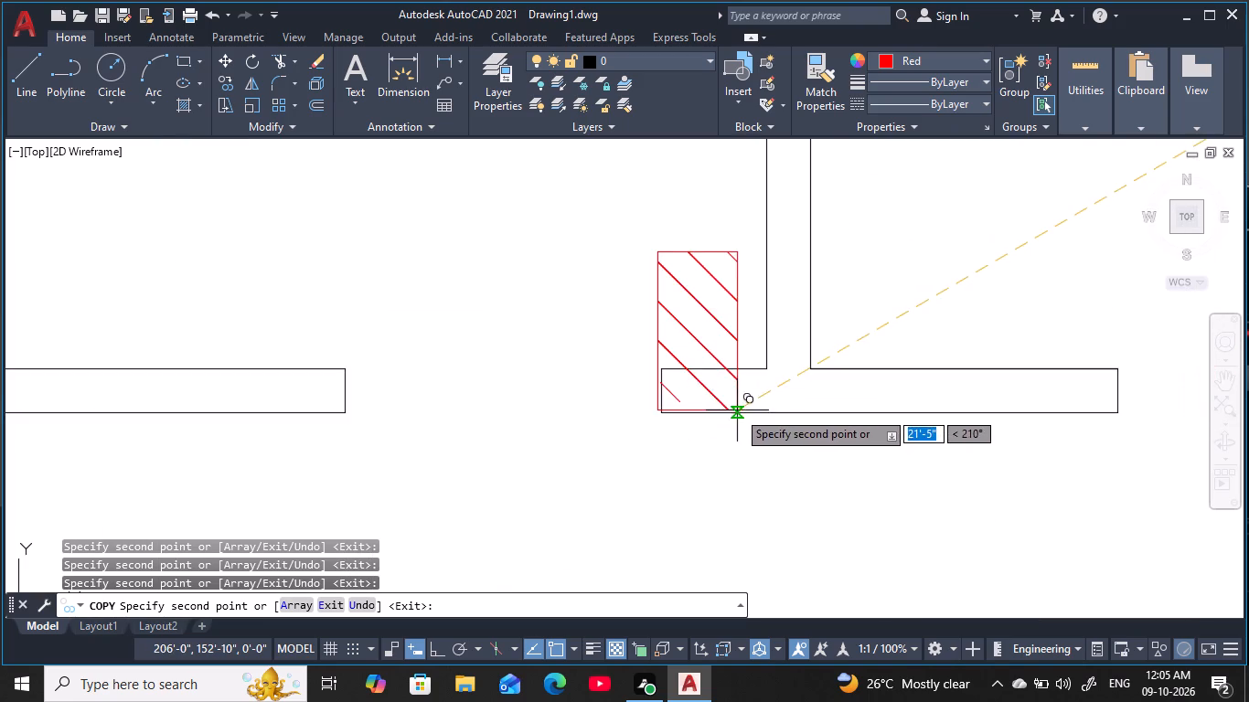
pyautogui.click(815, 415)
pyautogui.scroll(-2, 877, 329)
pyautogui.moveTo(880, 325); pyautogui.dragTo(859, 427, button='middle')
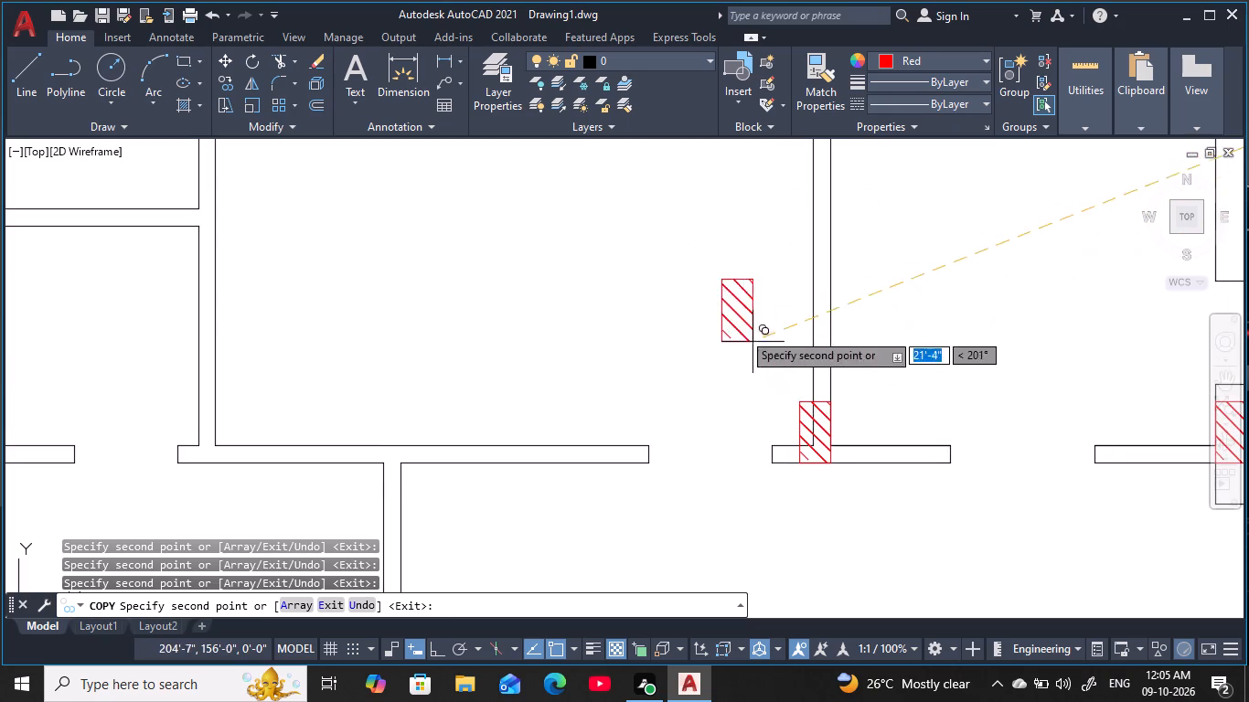
pyautogui.moveTo(742, 332); pyautogui.dragTo(769, 471, button='middle')
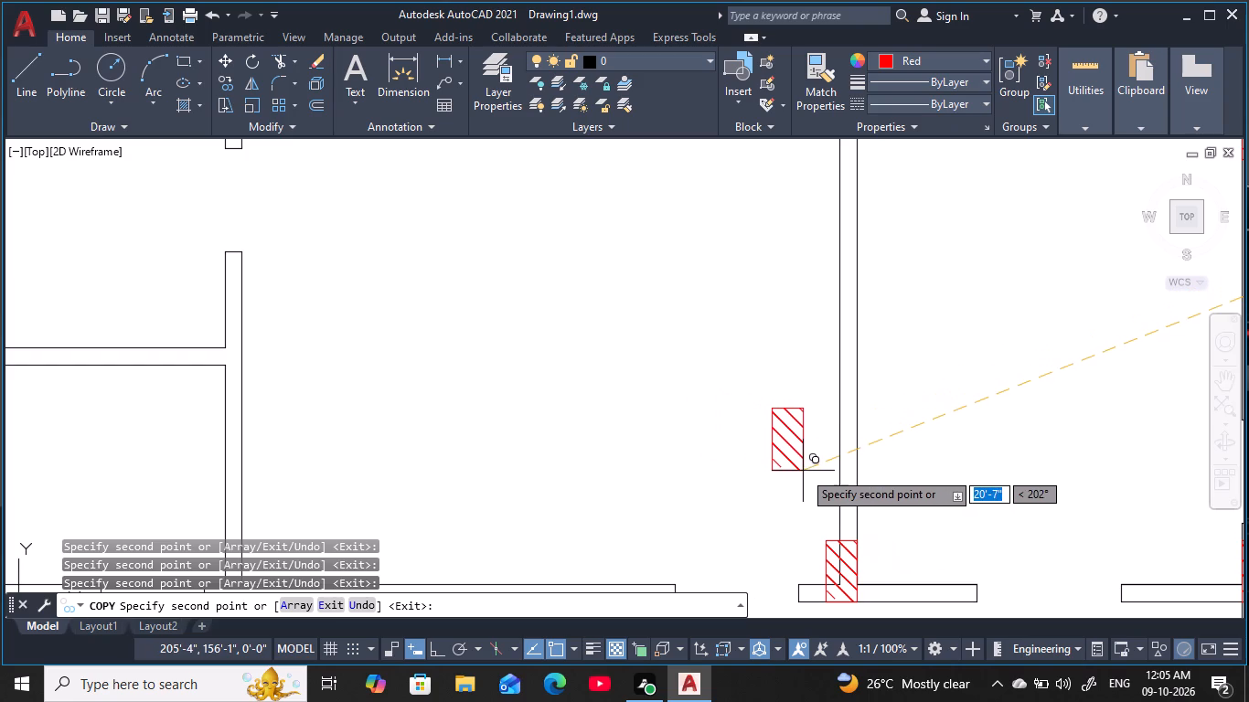
pyautogui.press('Escape')
pyautogui.press('Escape')
# Copy the spare vertical column by its top-right corner to the east outer wall's next junction south, aligned with the thin wall's north face.
pyautogui.scroll(-3, 945, 482)
pyautogui.moveTo(934, 470); pyautogui.dragTo(849, 425, button='middle')
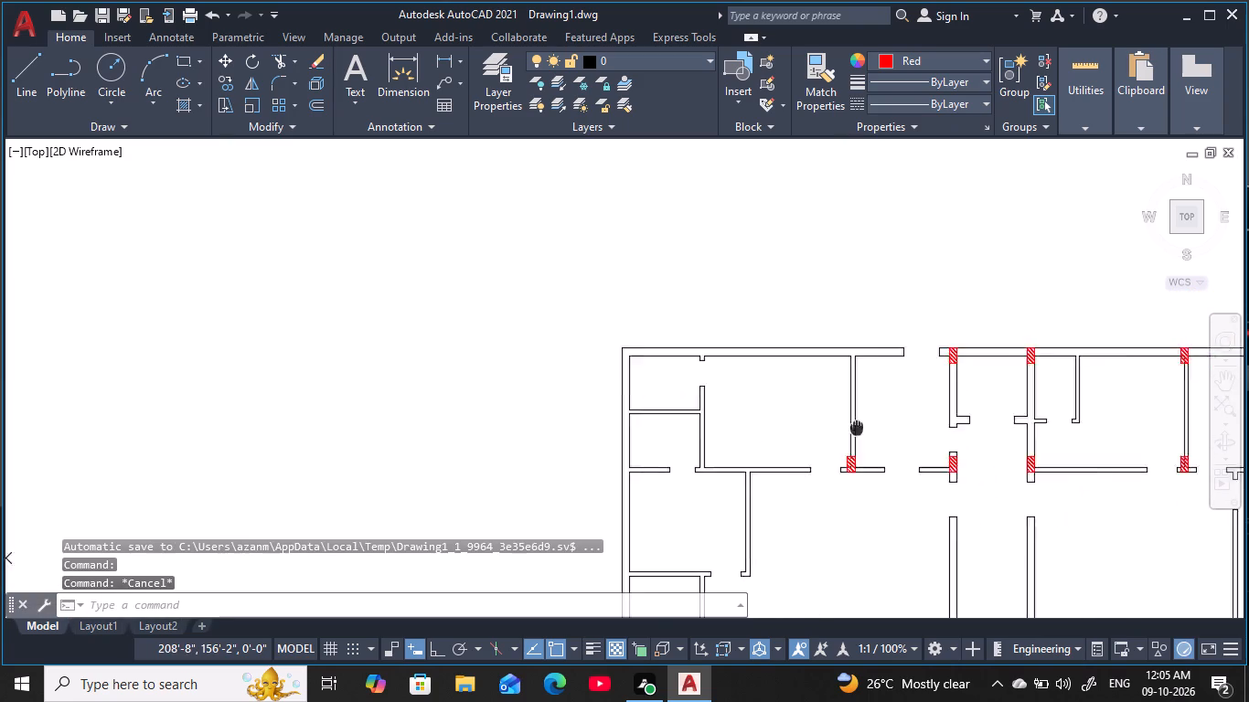
pyautogui.moveTo(849, 425); pyautogui.dragTo(804, 409, button='middle')
pyautogui.moveTo(886, 444); pyautogui.dragTo(635, 368, button='middle')
pyautogui.press('Escape')
pyautogui.press('Escape')
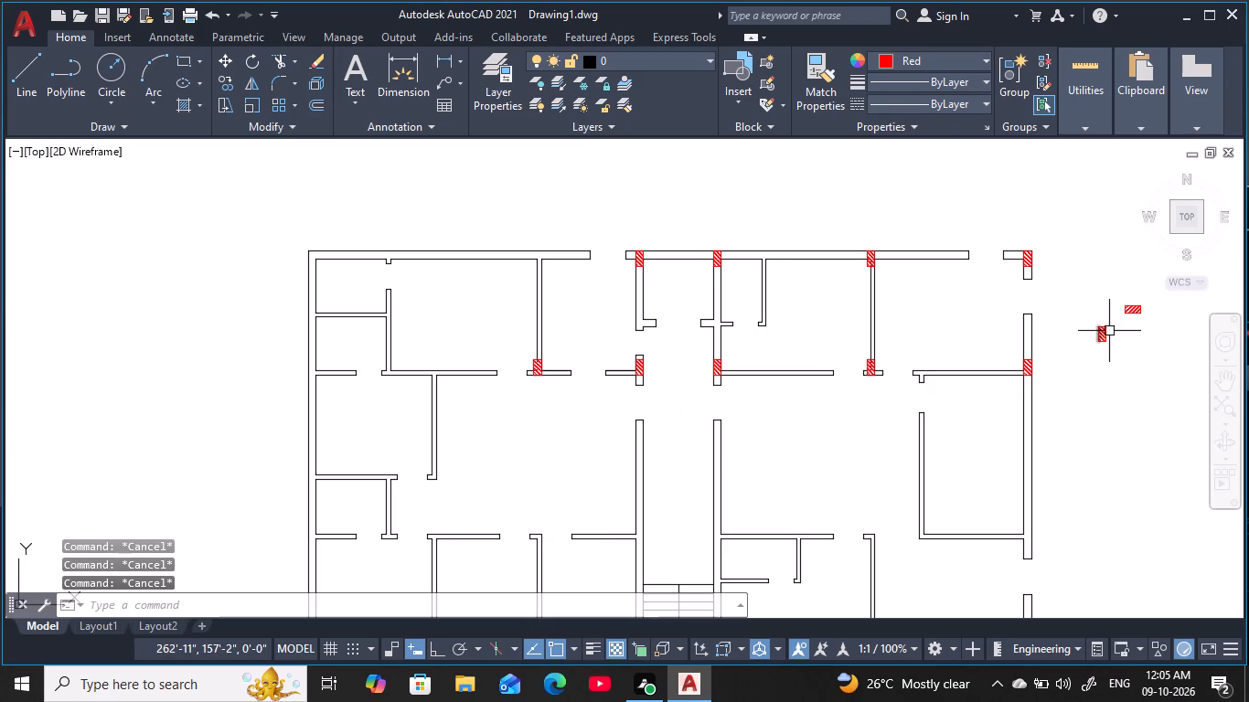
pyautogui.press('Escape')
pyautogui.press('Escape')
pyautogui.click(1095, 313)
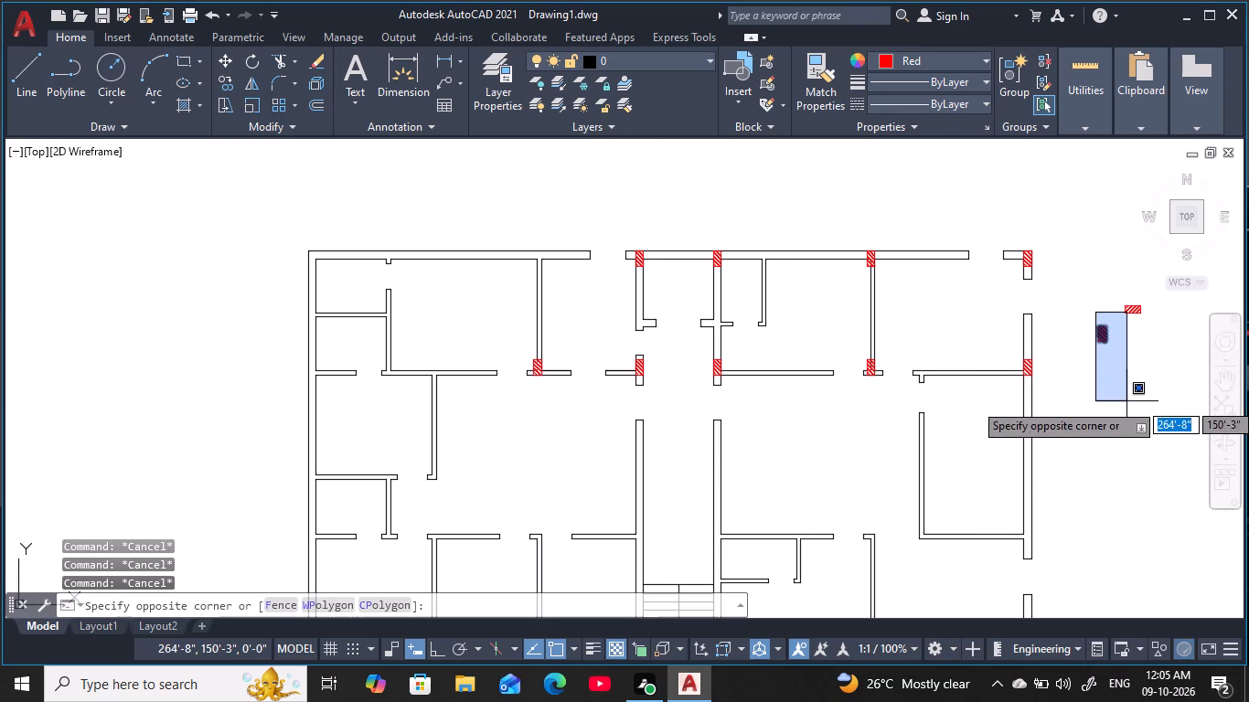
pyautogui.click(1126, 403)
pyautogui.press('c')
pyautogui.press('o')
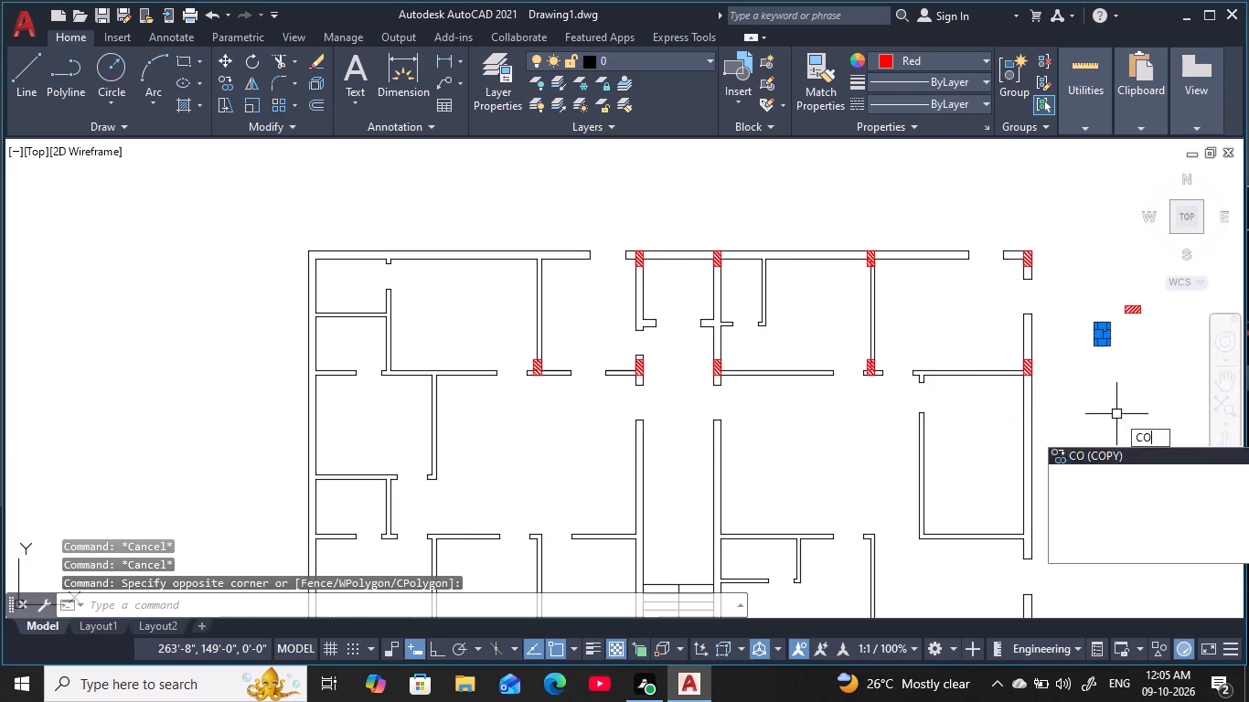
pyautogui.press('space')
pyautogui.scroll(2, 1082, 347)
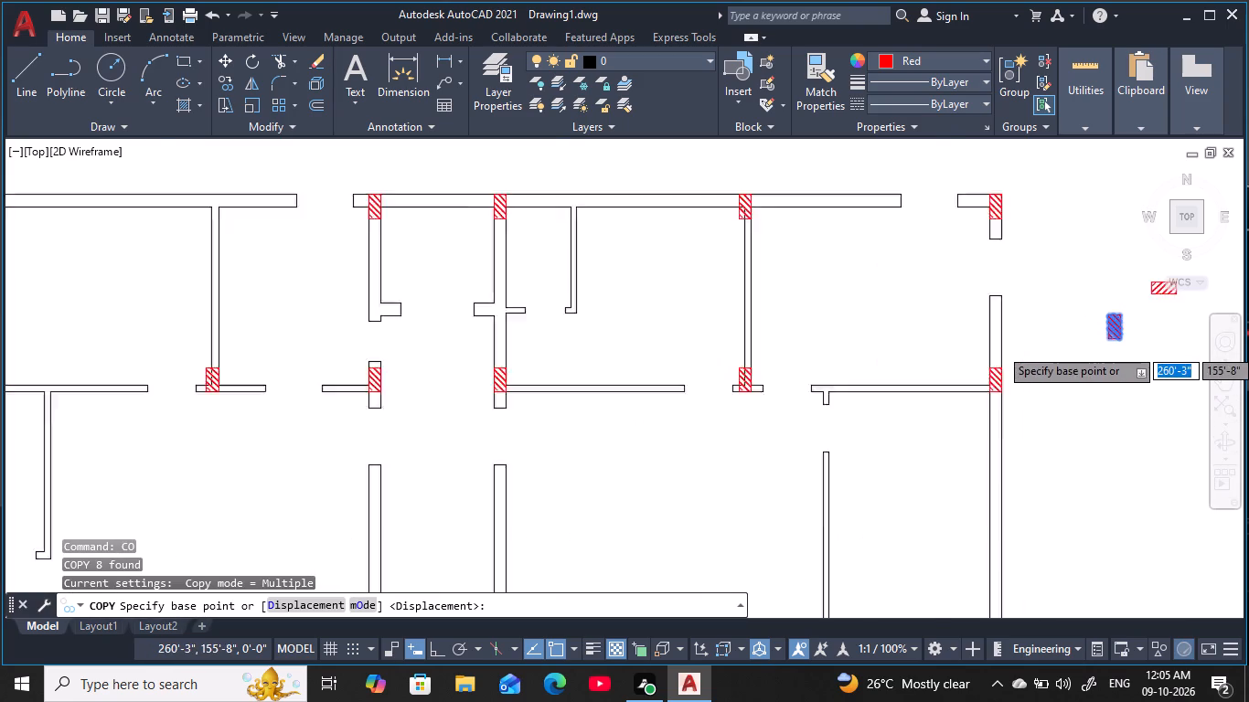
pyautogui.moveTo(1082, 347); pyautogui.dragTo(849, 494, button='middle')
pyautogui.click(913, 445)
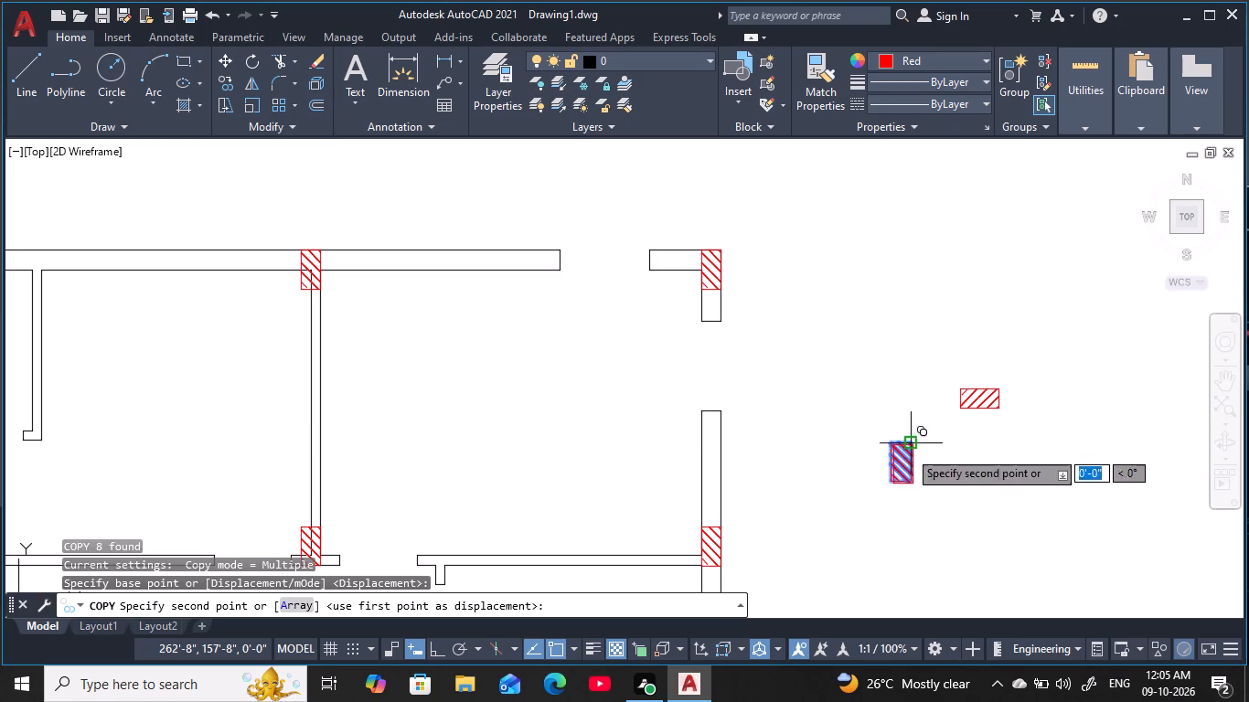
pyautogui.moveTo(872, 472); pyautogui.dragTo(884, 304, button='middle')
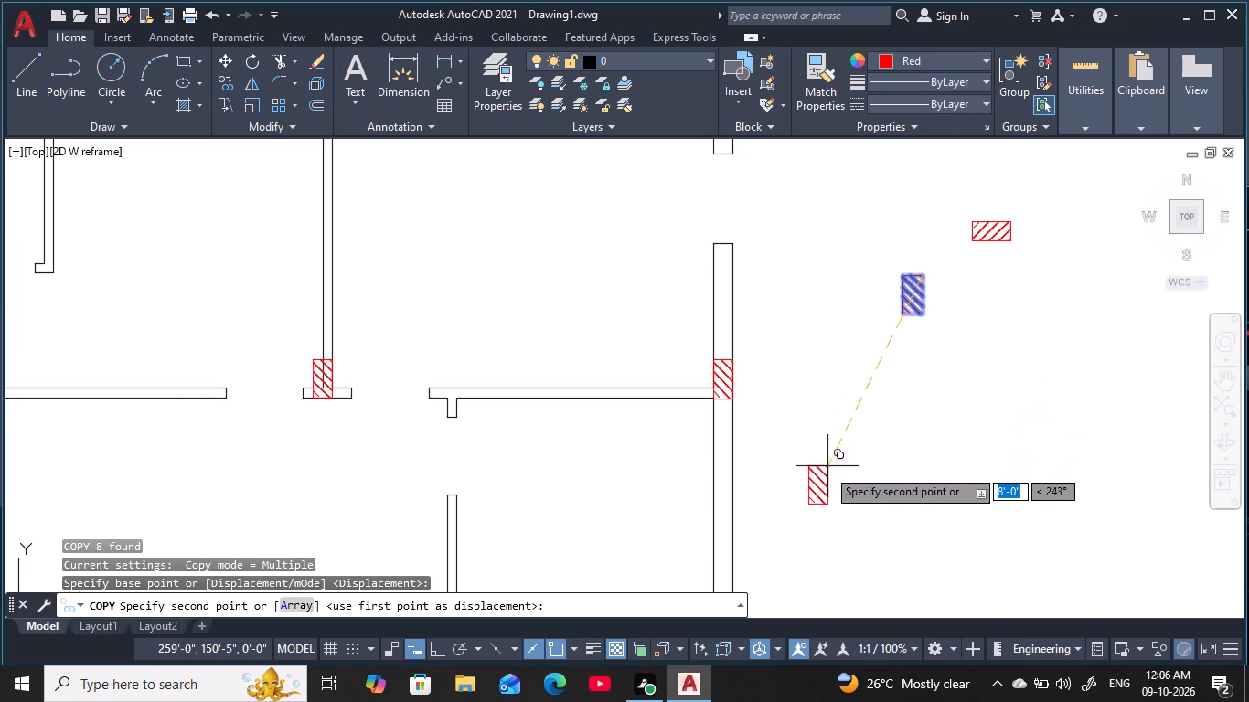
pyautogui.moveTo(807, 486); pyautogui.dragTo(896, 297, button='middle')
pyautogui.scroll(-2, 914, 279)
pyautogui.moveTo(887, 405); pyautogui.dragTo(877, 354, button='middle')
pyautogui.scroll(4, 866, 366)
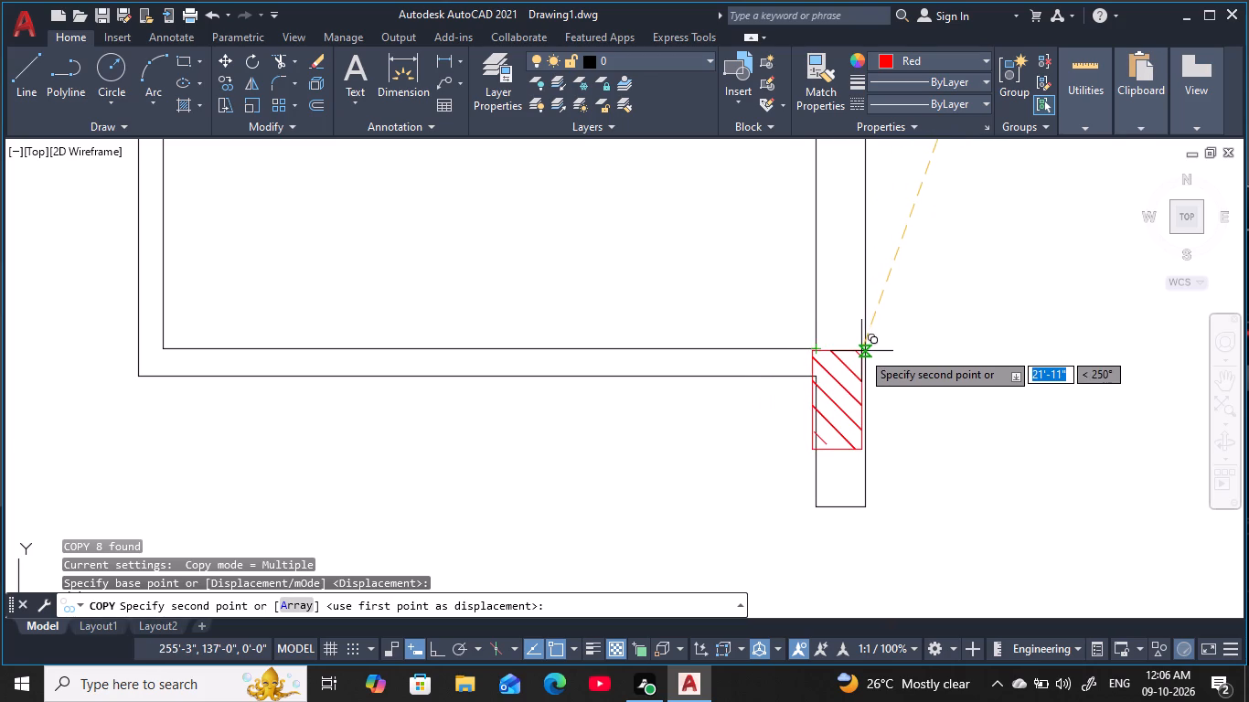
pyautogui.scroll(3, 861, 350)
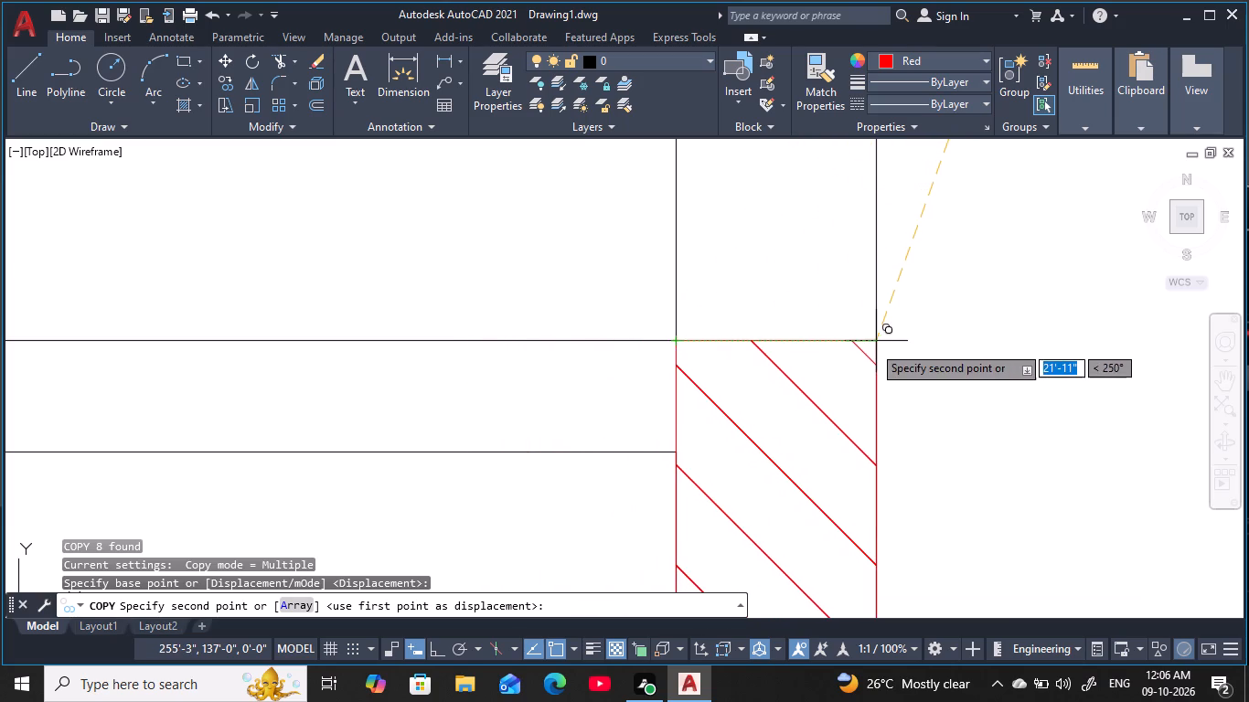
pyautogui.click(872, 345)
pyautogui.scroll(-1, 891, 365)
pyautogui.moveTo(897, 369); pyautogui.dragTo(922, 238, button='middle')
pyautogui.scroll(-2, 917, 369)
pyautogui.moveTo(921, 387); pyautogui.dragTo(902, 335, button='middle')
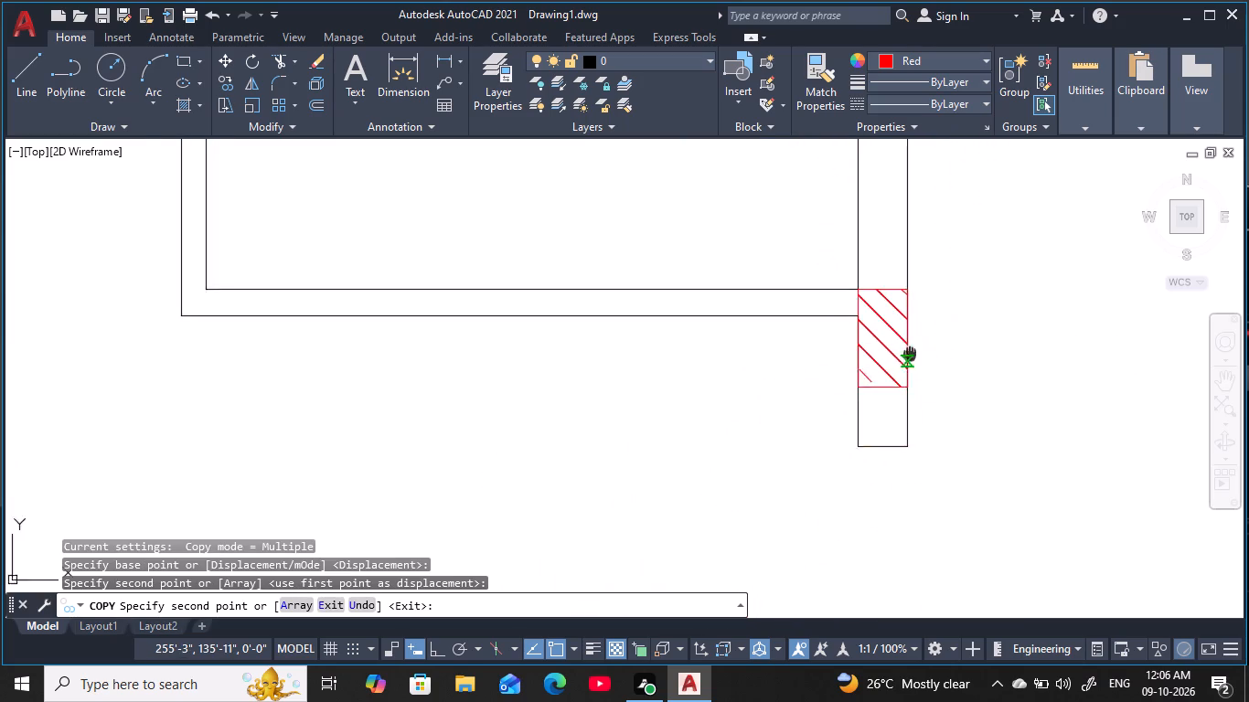
pyautogui.moveTo(902, 335); pyautogui.dragTo(843, 240, button='middle')
pyautogui.scroll(-3, 870, 388)
pyautogui.moveTo(874, 393); pyautogui.dragTo(817, 191, button='middle')
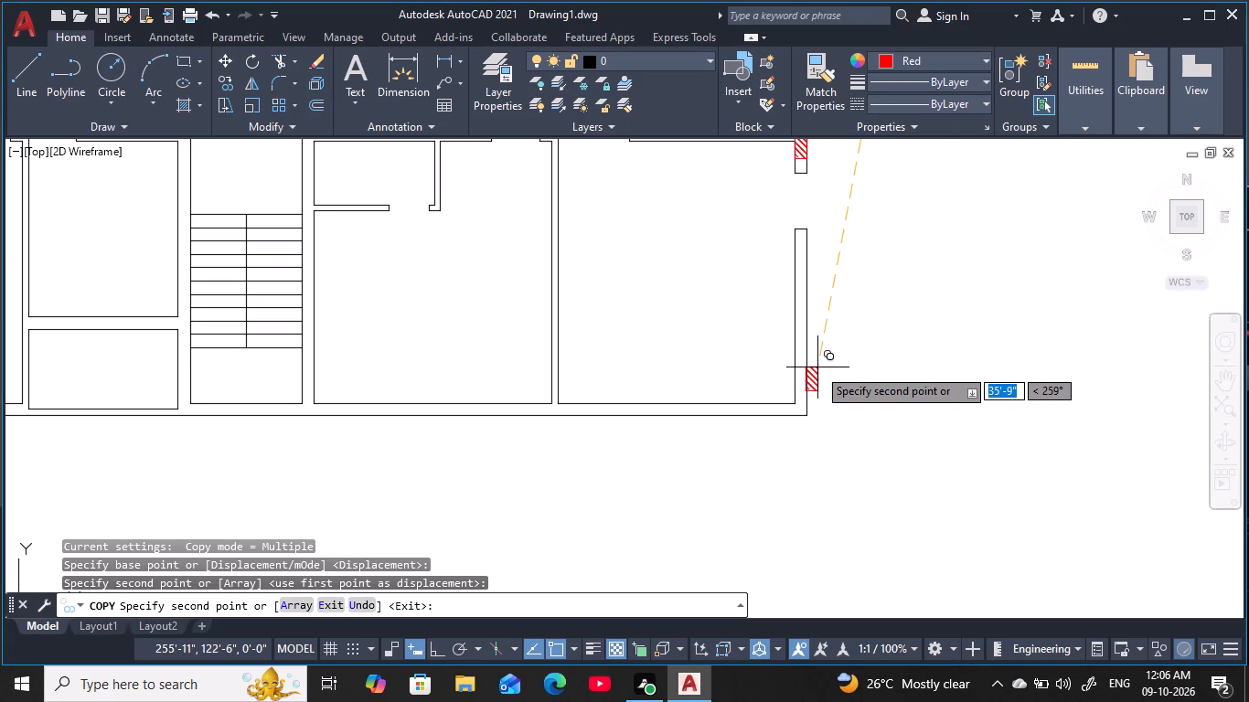
pyautogui.press('Escape')
pyautogui.press('Escape')
pyautogui.press('Escape')
pyautogui.press('Escape')
pyautogui.press('Escape')
pyautogui.press('Escape')
pyautogui.press('Escape')
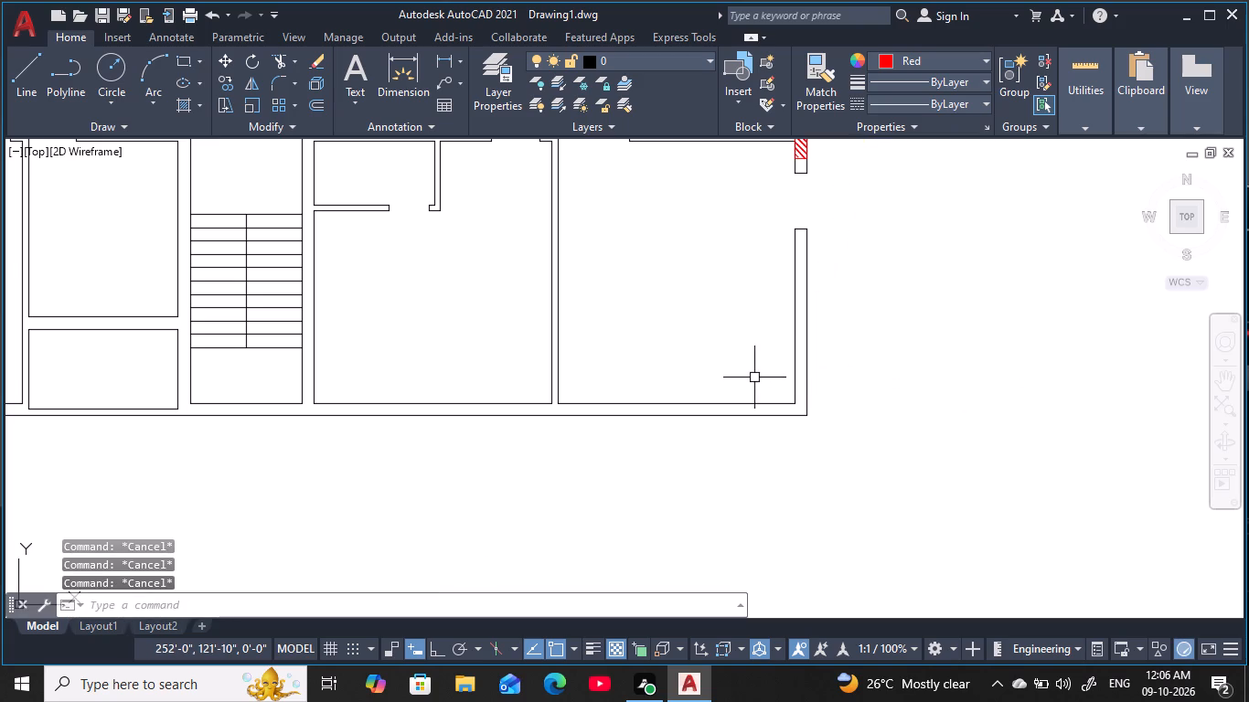
# Offset the south wall's inner face line in the southeast corner room 3' north into the room.
pyautogui.write('IO')
pyautogui.press('Escape')
pyautogui.press('Escape')
pyautogui.press('Escape')
pyautogui.press('Escape')
pyautogui.press('Escape')
pyautogui.press('Escape')
pyautogui.press('Escape')
pyautogui.press('Escape')
pyautogui.press('Escape')
pyautogui.press('Escape')
pyautogui.press('Escape')
pyautogui.press('Escape')
pyautogui.press('Escape')
pyautogui.press('Escape')
pyautogui.write('O')
pyautogui.press('space')
pyautogui.write("3'")
pyautogui.press('space')
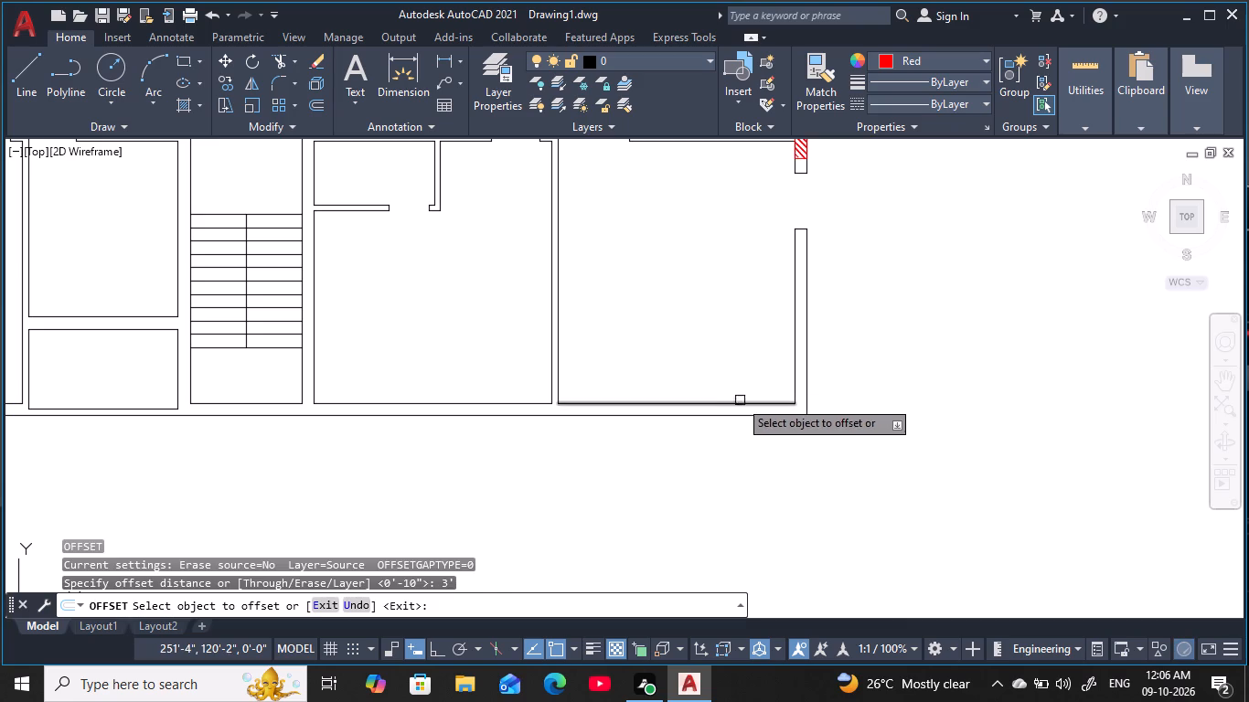
pyautogui.click(739, 399)
pyautogui.click(749, 406)
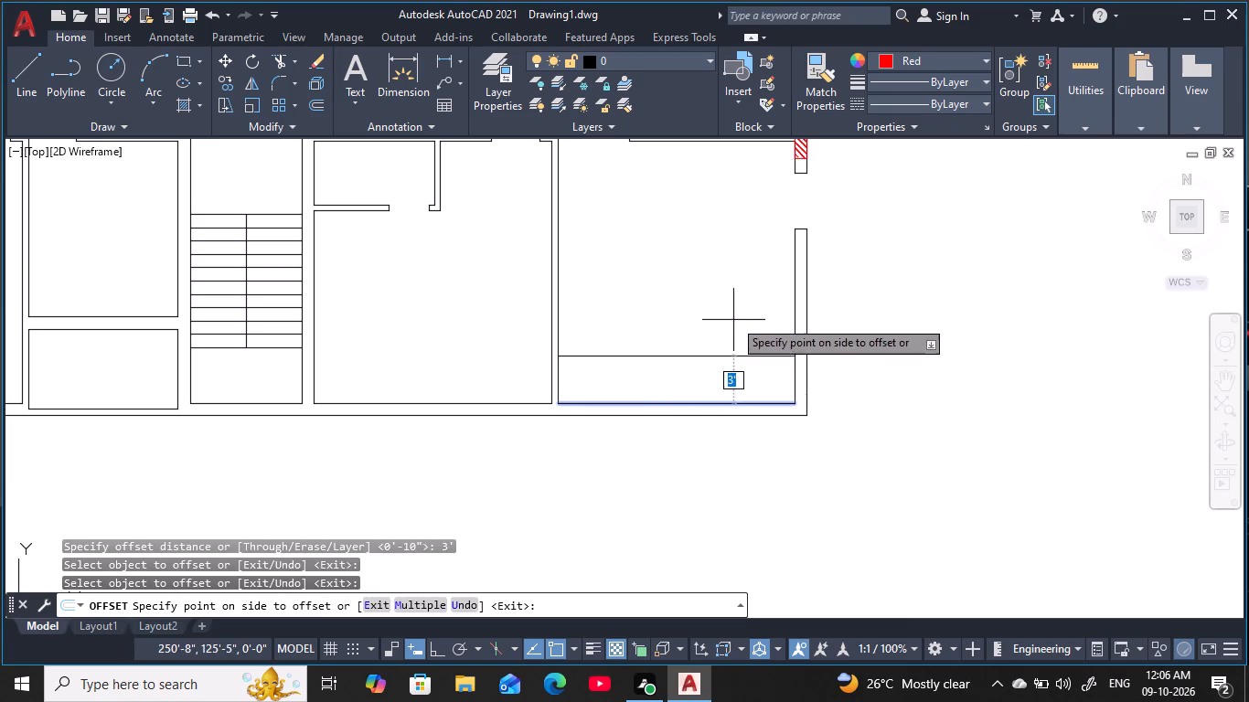
pyautogui.click(731, 305)
pyautogui.press('Escape')
pyautogui.press('Escape')
pyautogui.press('Escape')
pyautogui.press('Escape')
pyautogui.press('Escape')
pyautogui.moveTo(731, 306); pyautogui.dragTo(721, 355, button='middle')
pyautogui.press('Escape')
pyautogui.press('Escape')
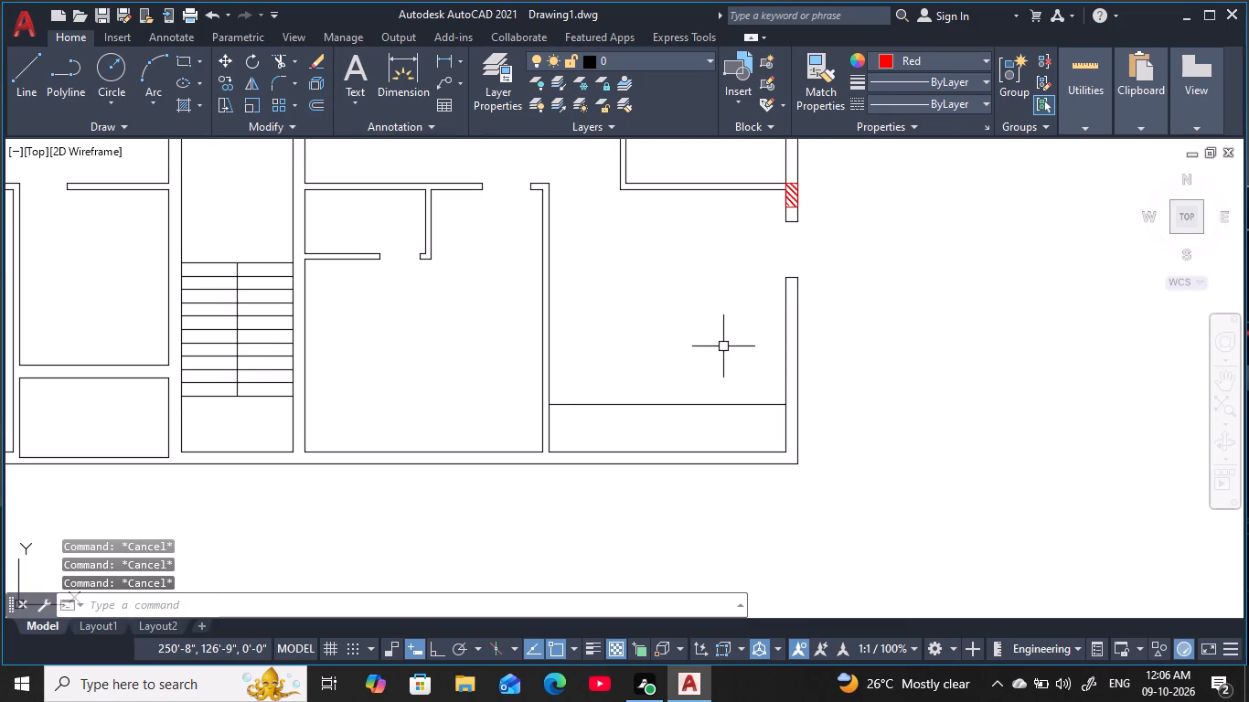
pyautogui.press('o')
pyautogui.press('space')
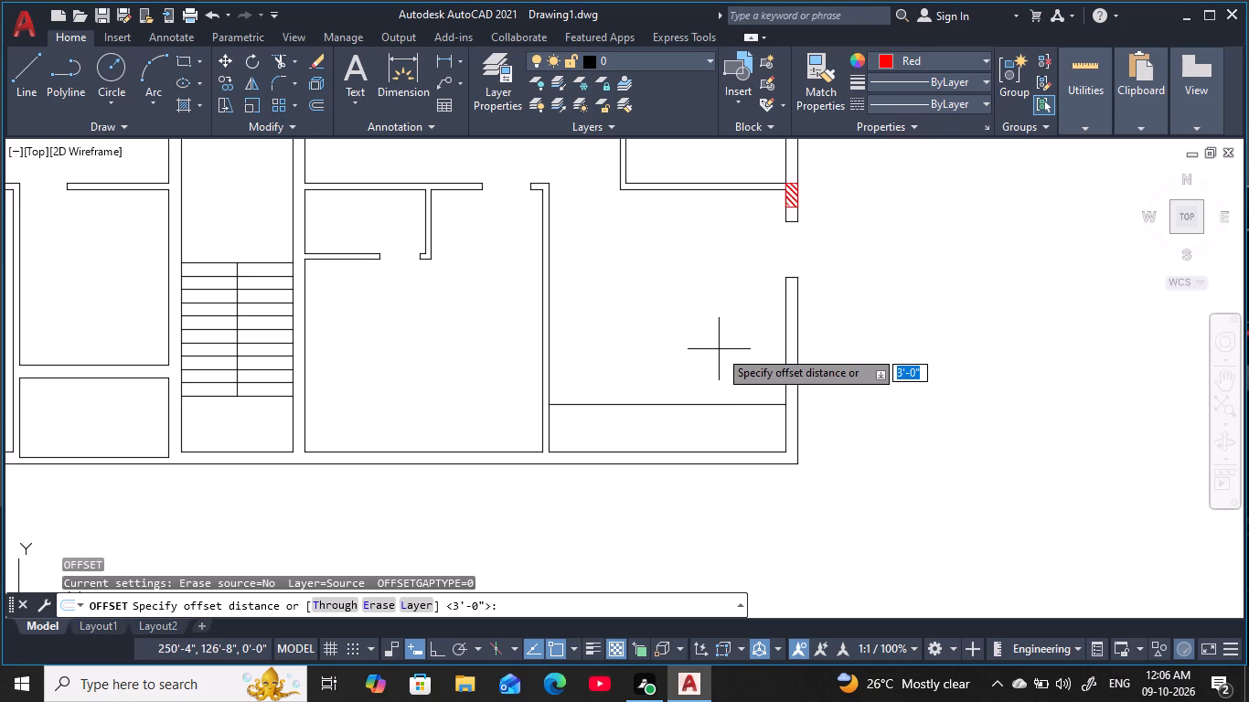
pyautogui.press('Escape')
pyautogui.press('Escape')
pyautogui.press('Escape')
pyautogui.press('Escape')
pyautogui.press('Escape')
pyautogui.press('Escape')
# Copy the spare vertical column by its bottom-right corner onto the east outer wall's outer face, level with the 3' offset line.
pyautogui.moveTo(735, 288); pyautogui.dragTo(727, 334, button='middle')
pyautogui.moveTo(815, 247); pyautogui.dragTo(743, 469, button='middle')
pyautogui.scroll(-1, 800, 353)
pyautogui.moveTo(798, 333); pyautogui.dragTo(794, 418, button='middle')
pyautogui.press('Escape')
pyautogui.press('Escape')
pyautogui.click(795, 282)
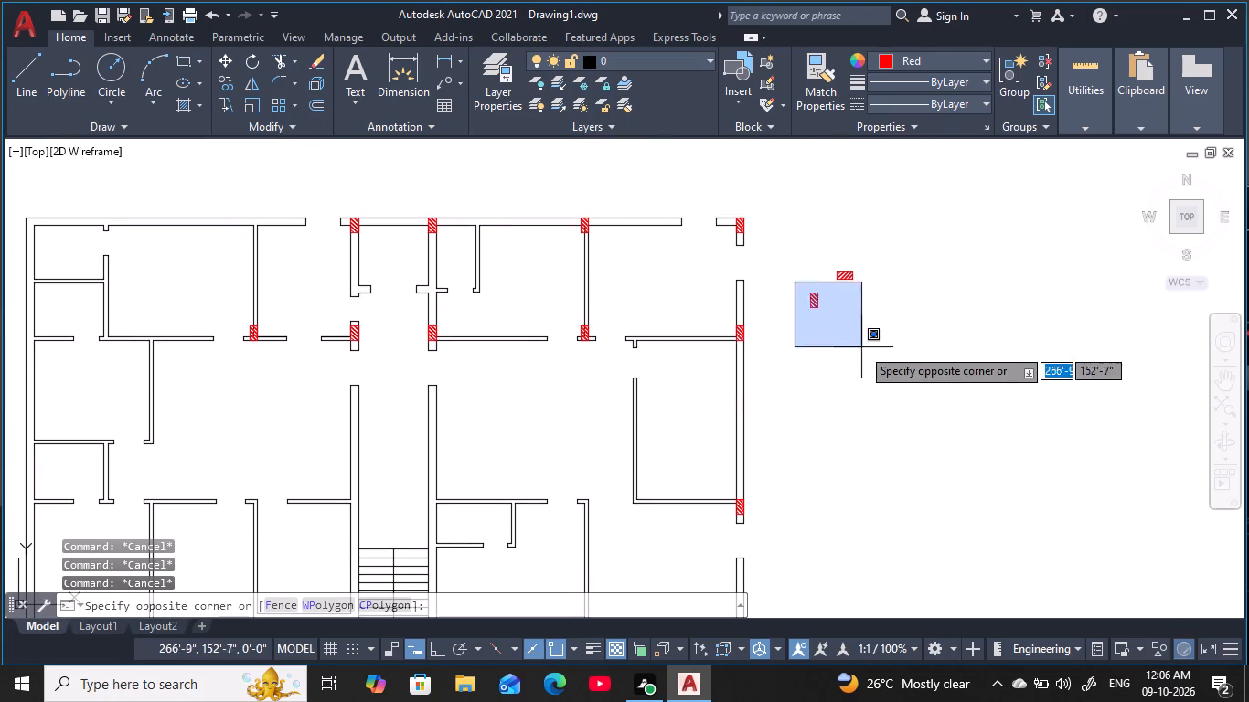
pyautogui.click(863, 349)
pyautogui.press('c')
pyautogui.press('o')
pyautogui.press('space')
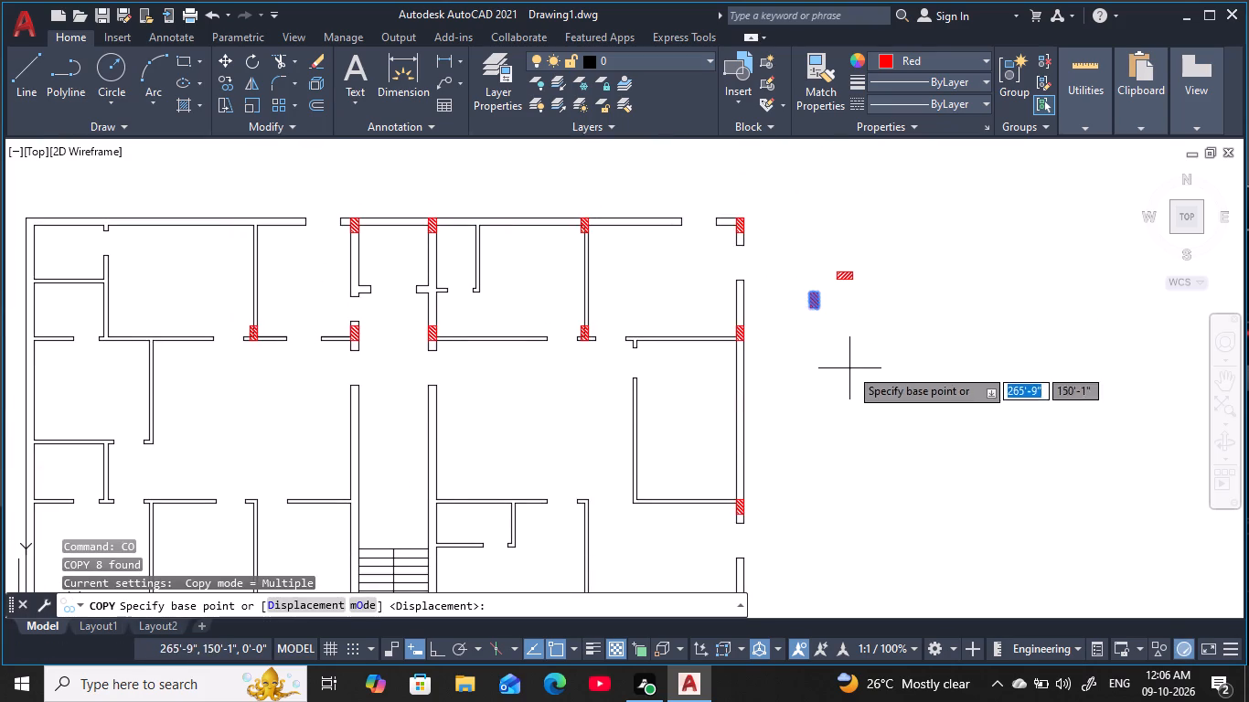
pyautogui.scroll(3, 799, 311)
pyautogui.click(882, 305)
pyautogui.moveTo(815, 445); pyautogui.dragTo(800, 217, button='middle')
pyautogui.scroll(-4, 800, 216)
pyautogui.moveTo(826, 398); pyautogui.dragTo(825, 303, button='middle')
pyautogui.scroll(5, 774, 359)
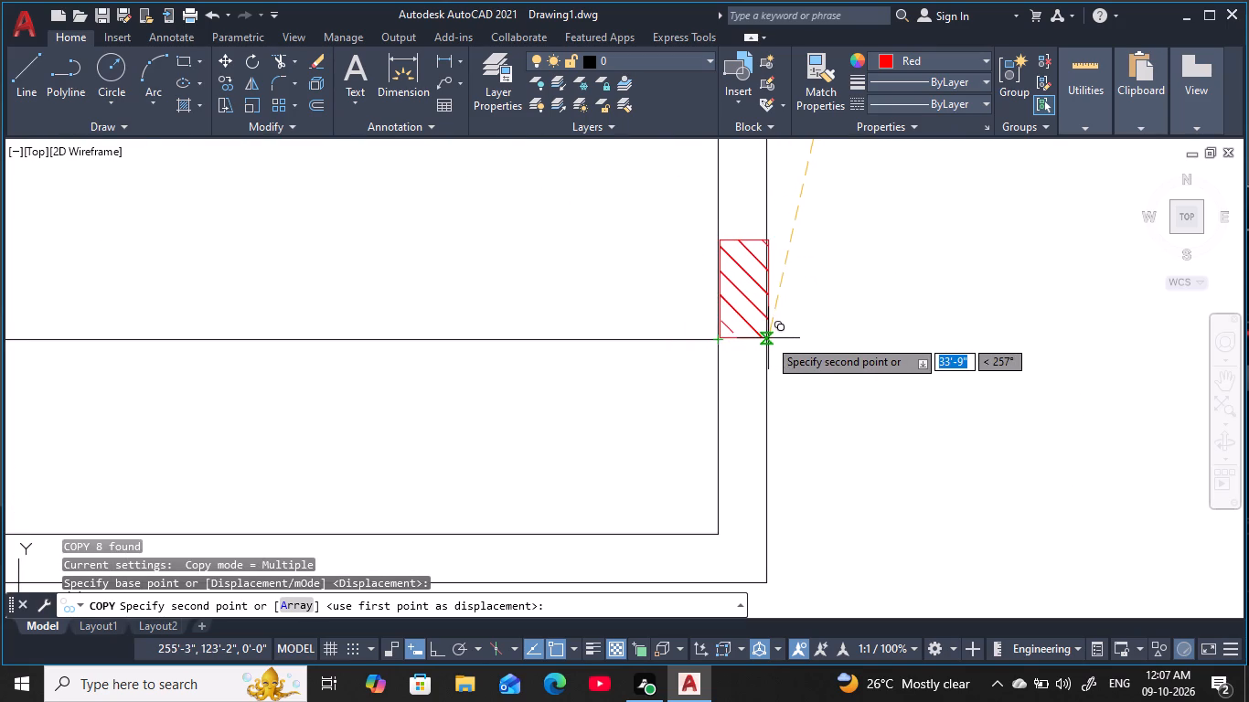
pyautogui.click(766, 341)
pyautogui.moveTo(824, 328); pyautogui.dragTo(854, 303, button='middle')
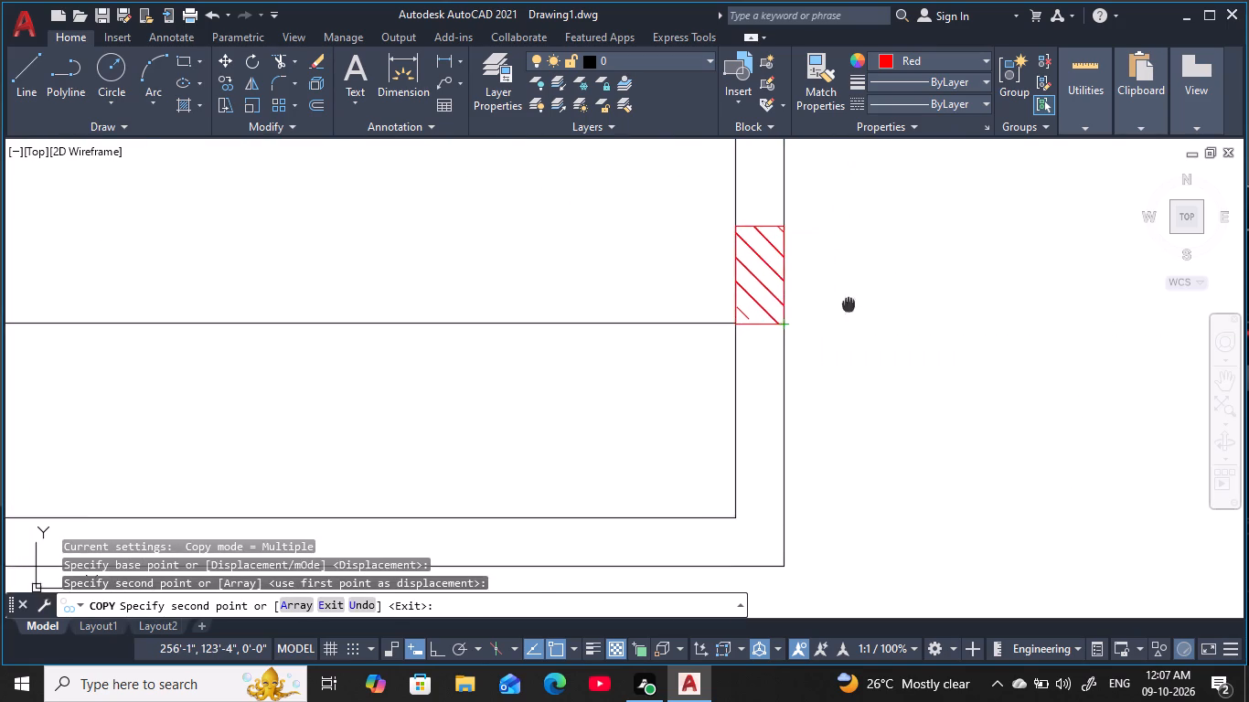
pyautogui.moveTo(854, 303); pyautogui.dragTo(881, 291, button='middle')
pyautogui.scroll(4, 822, 315)
pyautogui.moveTo(822, 315); pyautogui.dragTo(820, 315, button='middle')
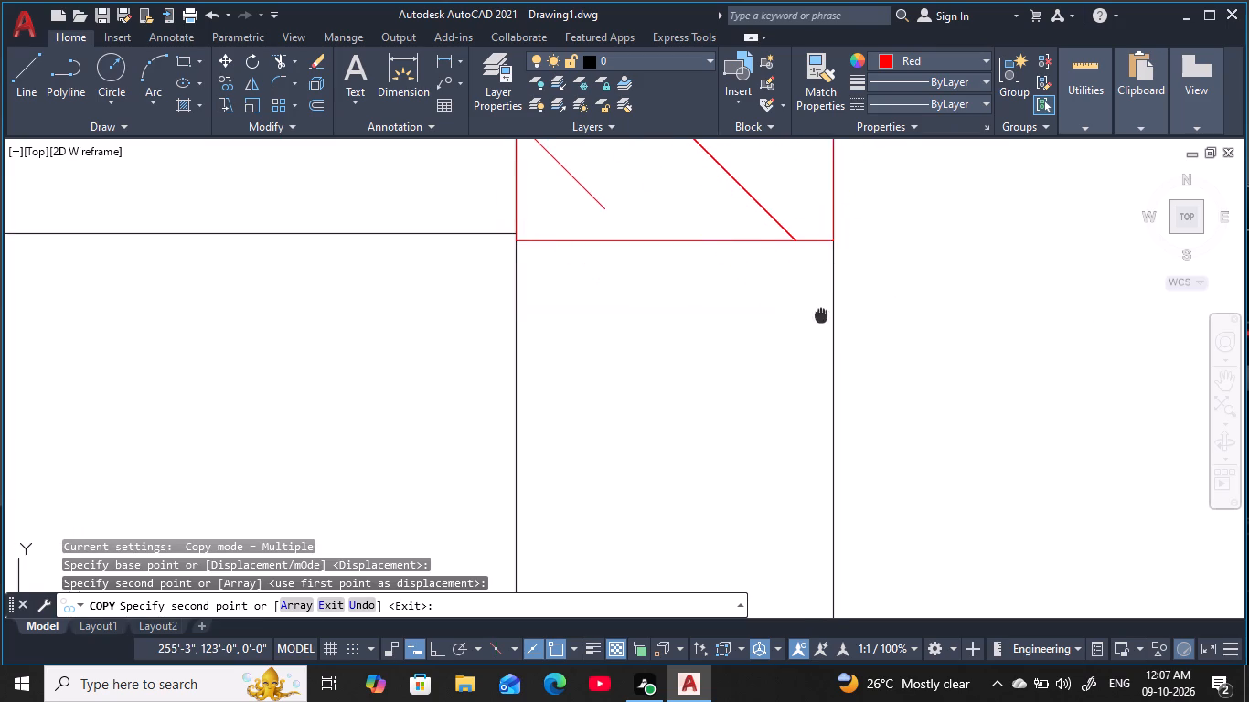
pyautogui.moveTo(820, 315); pyautogui.dragTo(843, 355, button='middle')
pyautogui.press('Escape')
pyautogui.press('Escape')
pyautogui.press('Escape')
# Move the newly placed column by its bottom-left corner onto the east outer wall's inner face, exactly level with the 3' offset line.
pyautogui.moveTo(754, 328); pyautogui.dragTo(801, 387, button='middle')
pyautogui.scroll(-3, 790, 382)
pyautogui.press('Escape')
pyautogui.press('Escape')
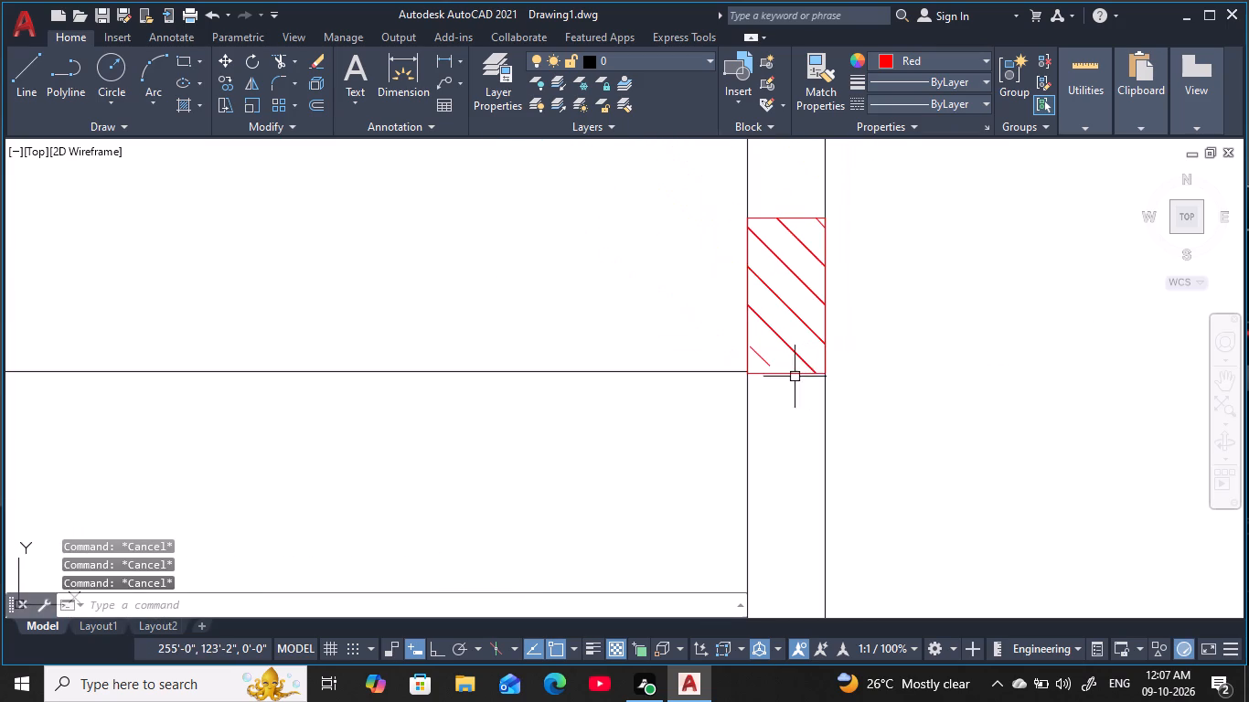
pyautogui.scroll(2, 793, 375)
pyautogui.press('Escape')
pyautogui.press('Escape')
pyautogui.scroll(-1, 790, 364)
pyautogui.moveTo(791, 365); pyautogui.dragTo(808, 421, button='middle')
pyautogui.press('Escape')
pyautogui.press('Escape')
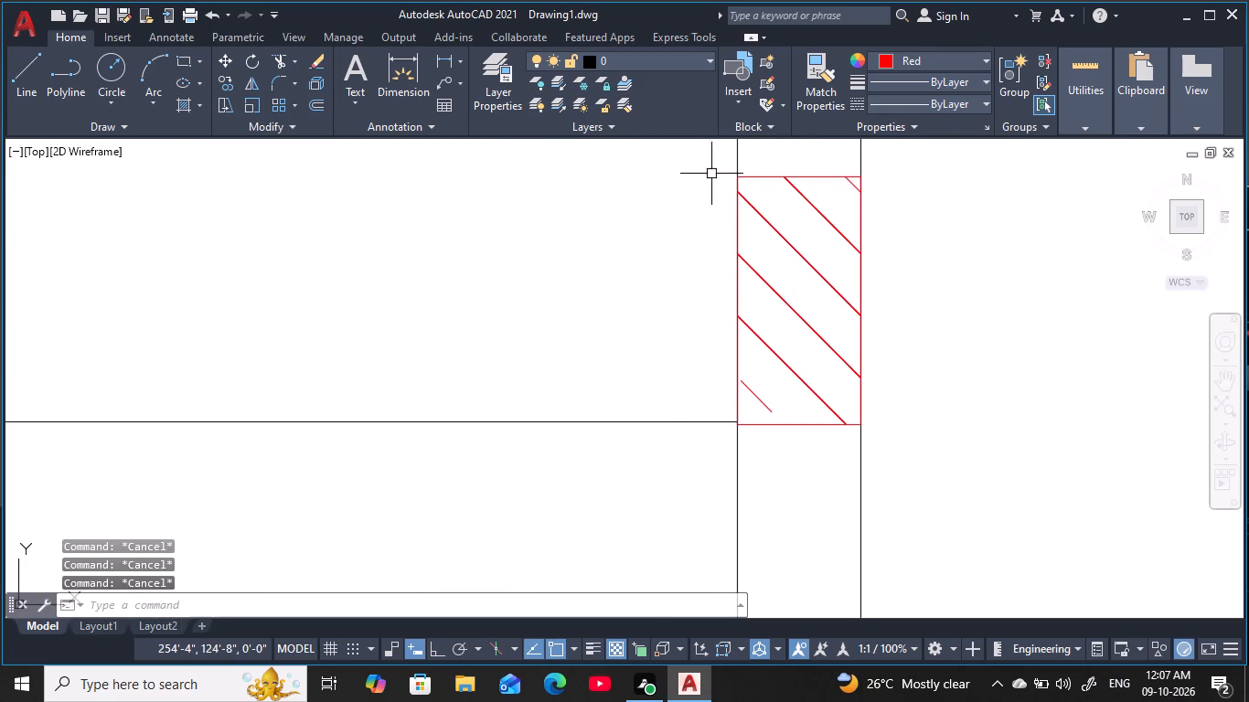
pyautogui.click(712, 170)
pyautogui.click(948, 519)
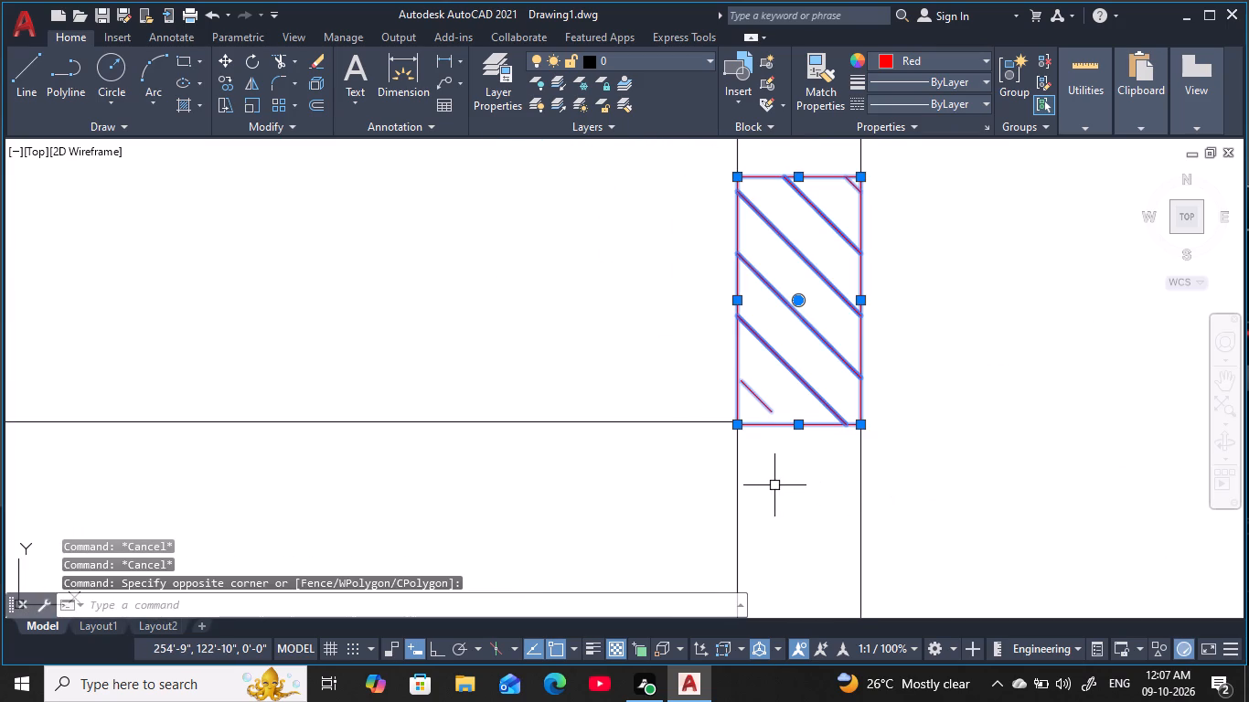
pyautogui.press('m')
pyautogui.press('space')
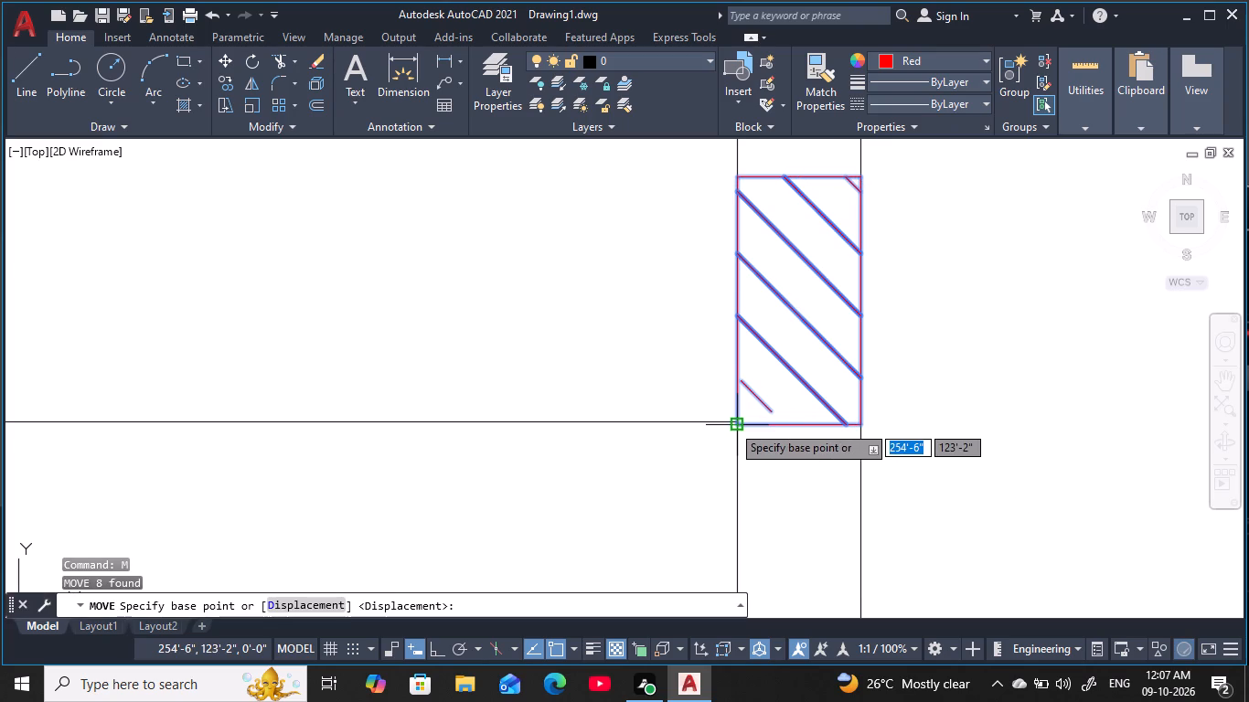
pyautogui.click(732, 424)
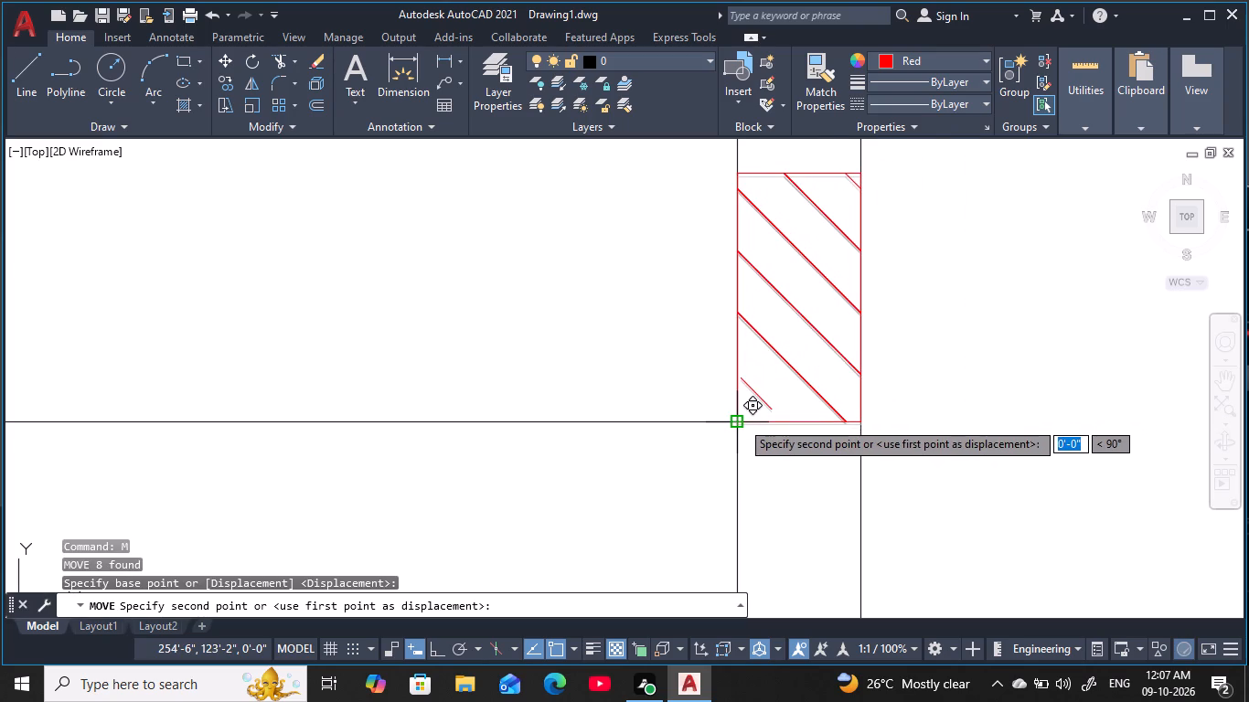
pyautogui.click(741, 420)
pyautogui.scroll(-1, 874, 405)
pyautogui.moveTo(891, 398); pyautogui.dragTo(893, 410, button='middle')
pyautogui.press('Escape')
pyautogui.press('Escape')
pyautogui.press('Escape')
# Extend the 3' offset line in the southeast room west across the neighbouring room and staircase to the wall just west of the staircase.
pyautogui.scroll(-1, 678, 404)
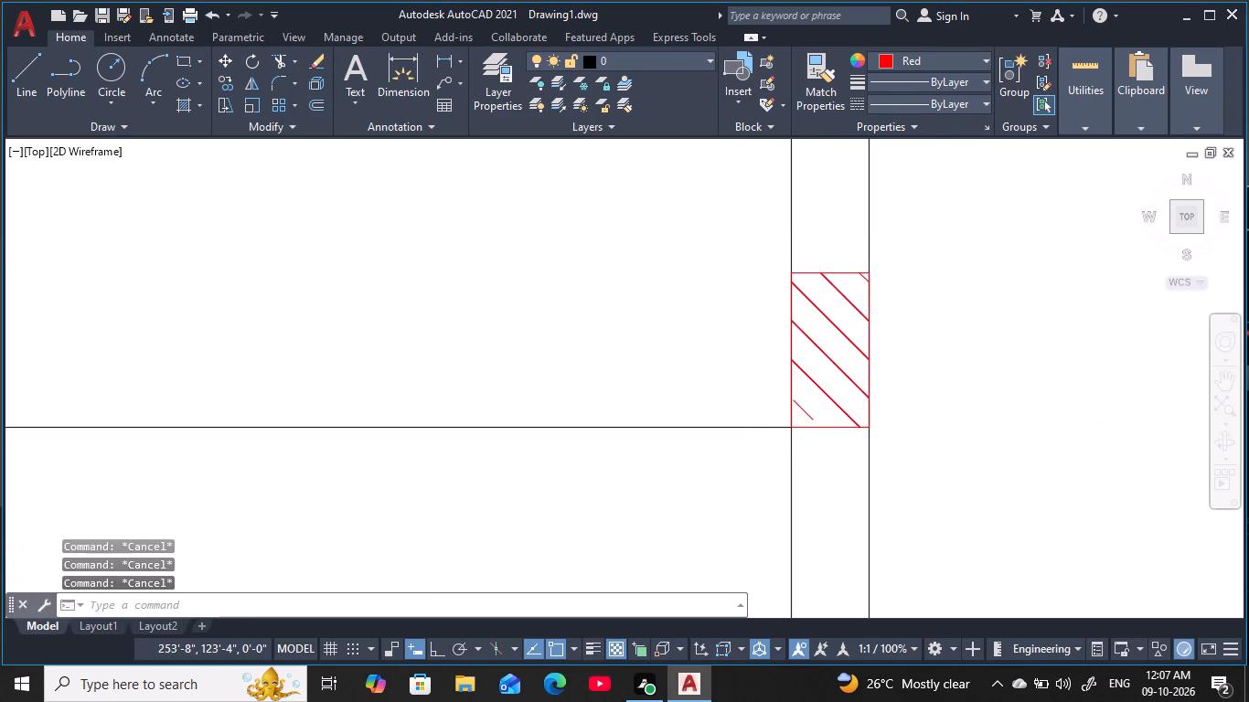
pyautogui.scroll(-1, 658, 402)
pyautogui.moveTo(654, 402); pyautogui.dragTo(923, 378, button='middle')
pyautogui.press('Escape')
pyautogui.press('Escape')
pyautogui.moveTo(868, 363); pyautogui.dragTo(821, 362, button='middle')
pyautogui.press('Escape')
pyautogui.press('Escape')
pyautogui.scroll(-2, 817, 361)
pyautogui.moveTo(821, 361); pyautogui.dragTo(882, 360, button='middle')
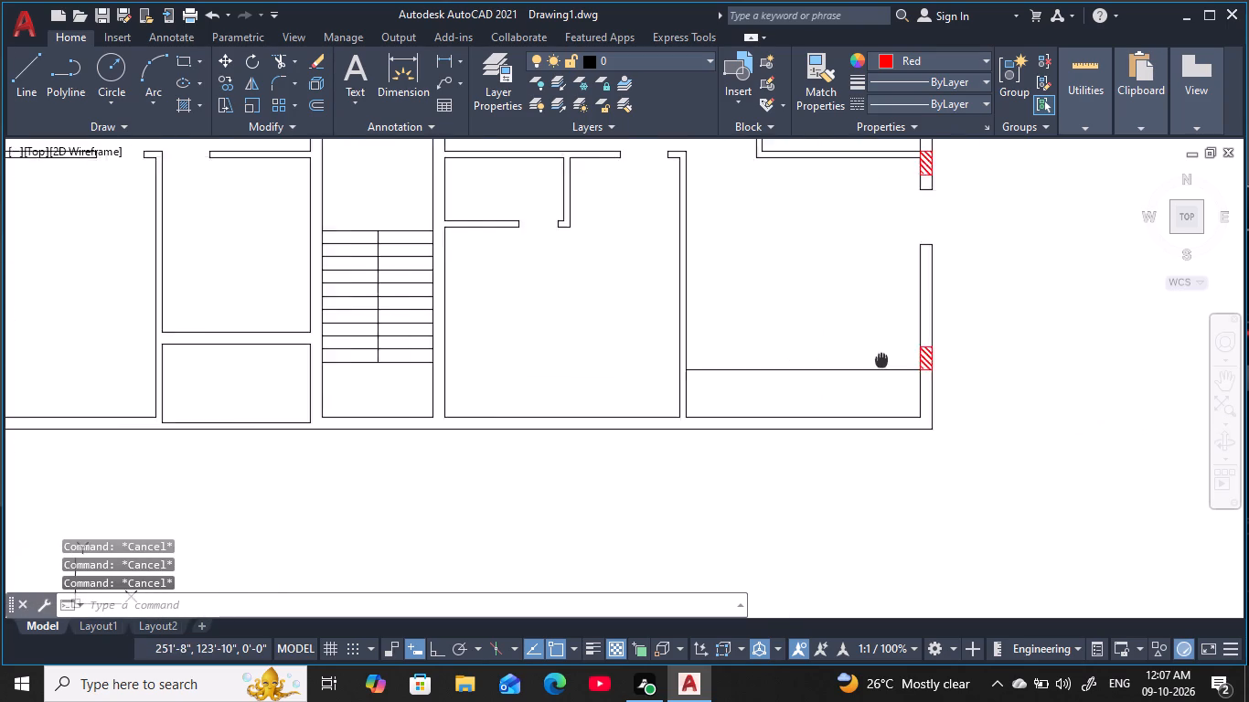
pyautogui.moveTo(882, 360); pyautogui.dragTo(913, 362, button='middle')
pyautogui.press('Escape')
pyautogui.click(884, 399)
pyautogui.click(827, 339)
pyautogui.press('Escape')
pyautogui.press('Escape')
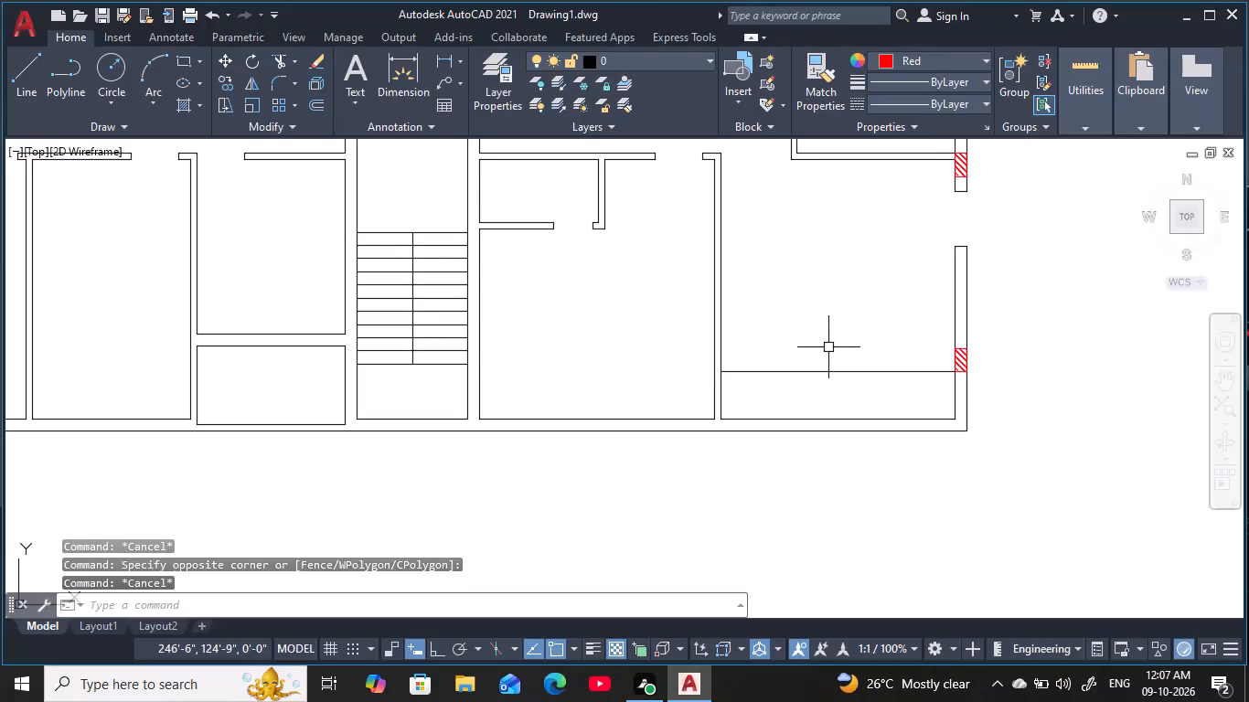
pyautogui.press('Escape')
pyautogui.press('Escape')
pyautogui.write('EX')
pyautogui.press('space')
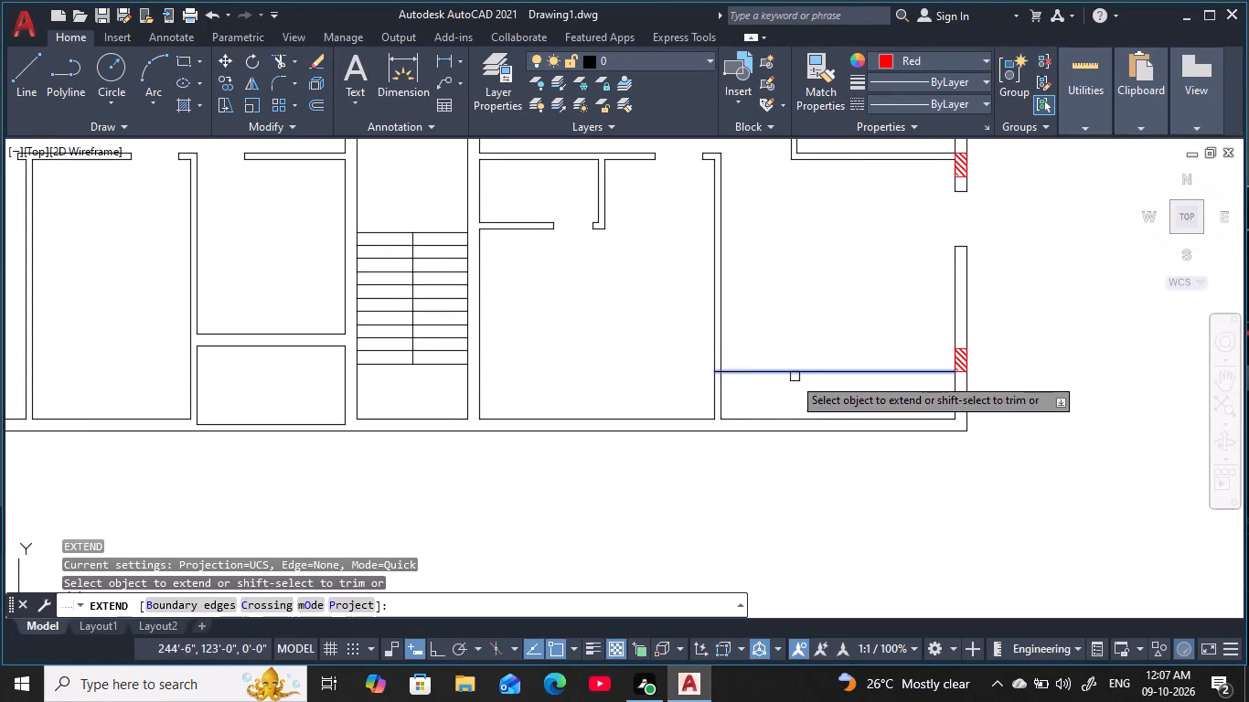
pyautogui.click(759, 370)
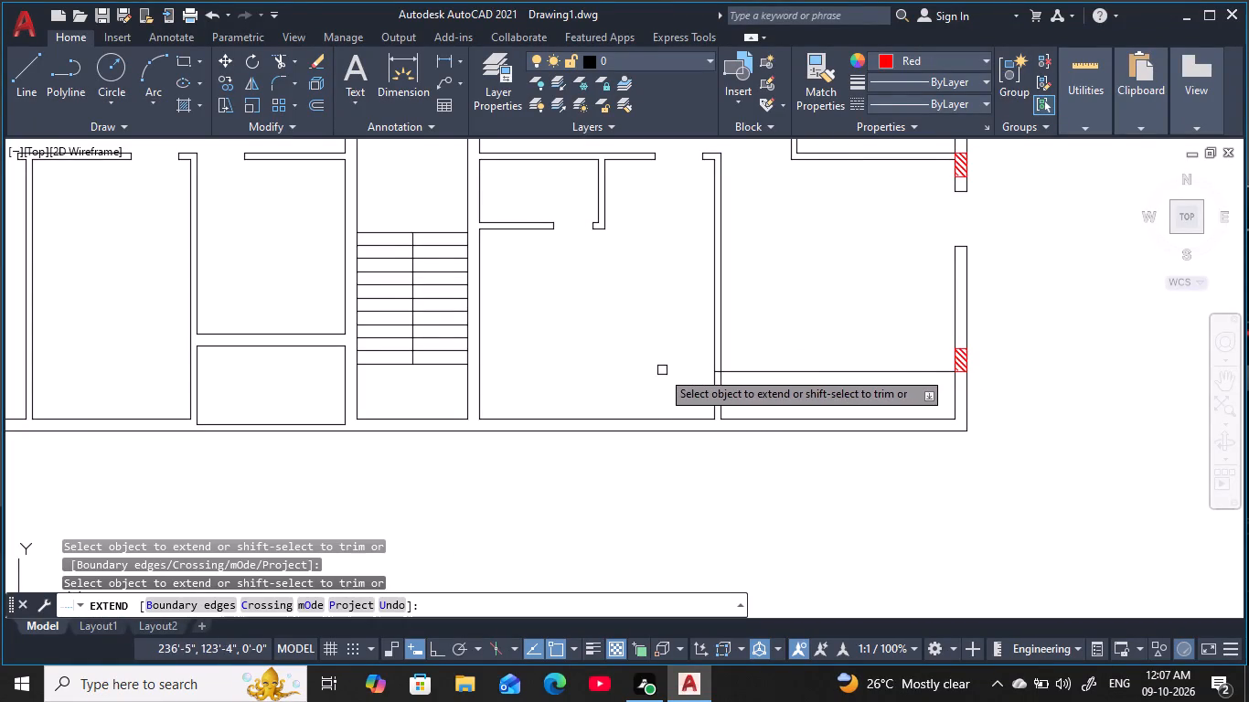
pyautogui.click(728, 370)
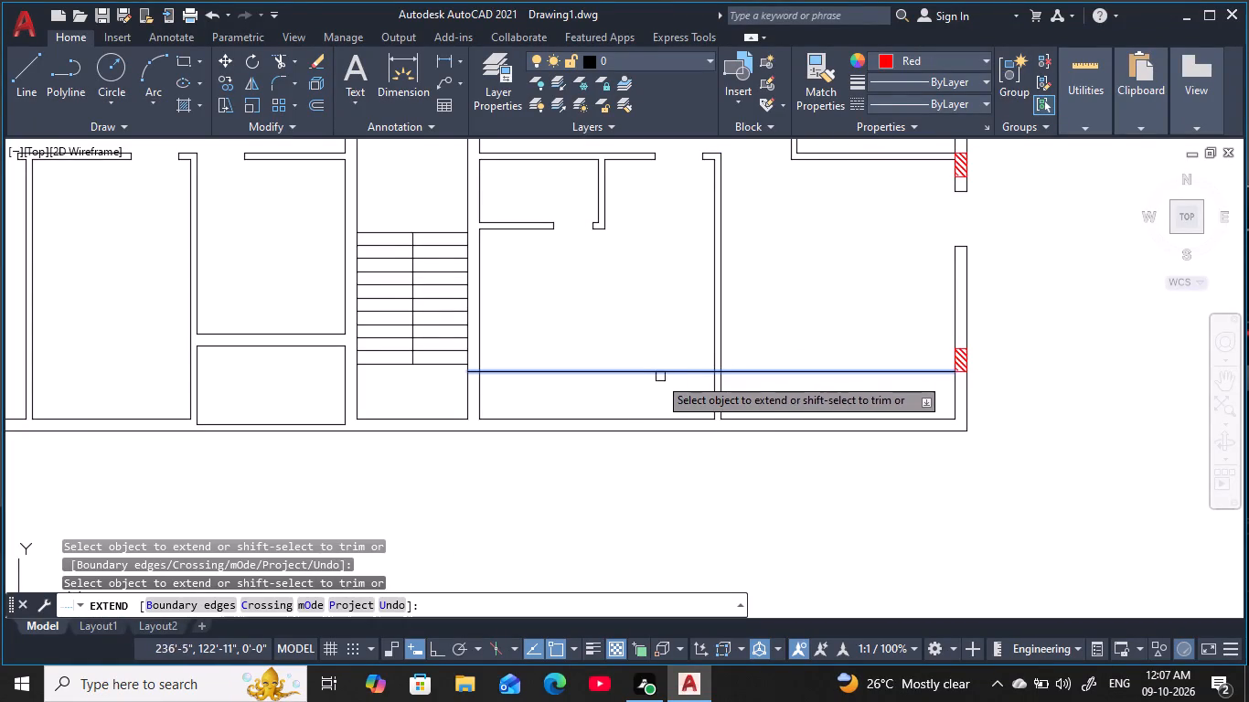
pyautogui.click(629, 373)
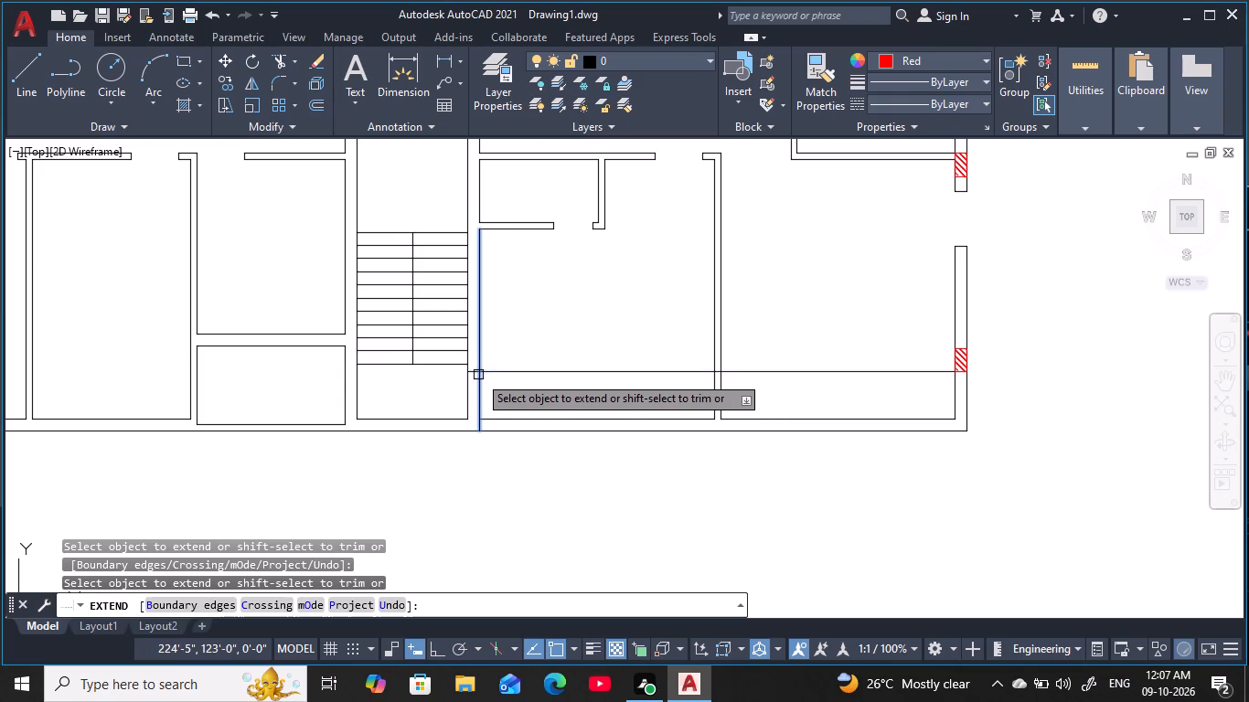
pyautogui.click(493, 369)
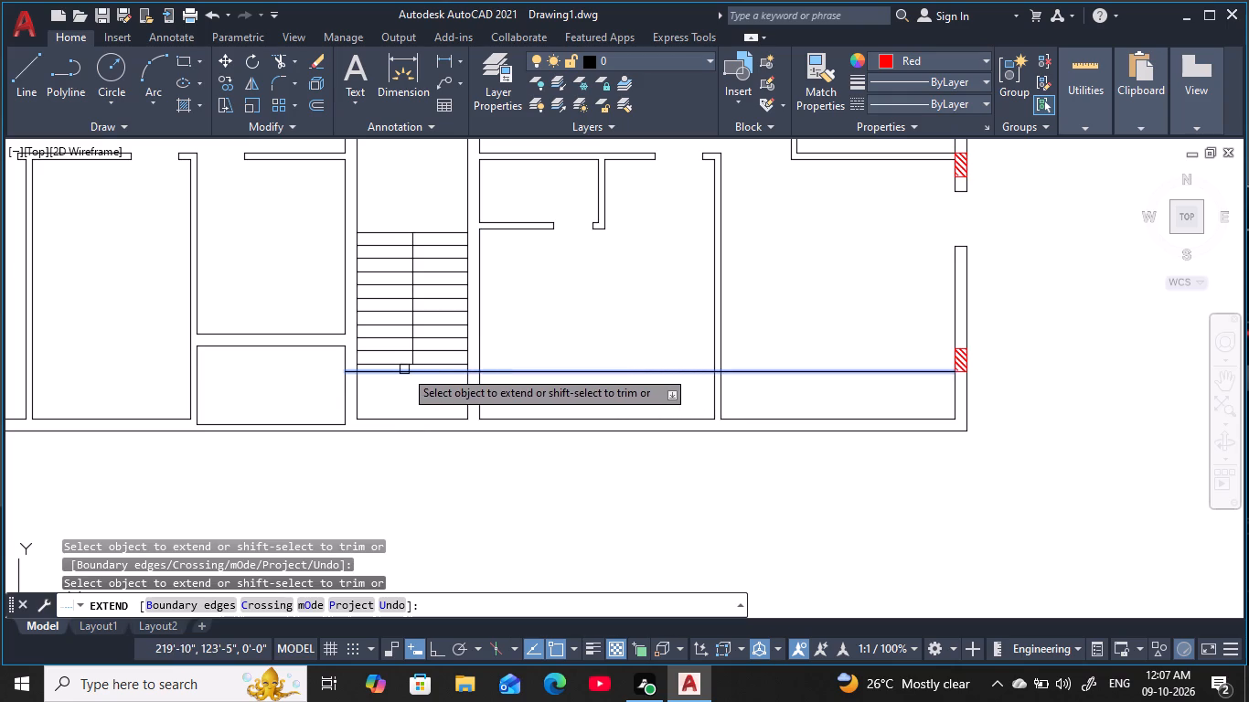
pyautogui.click(404, 369)
pyautogui.click(358, 374)
pyautogui.click(303, 378)
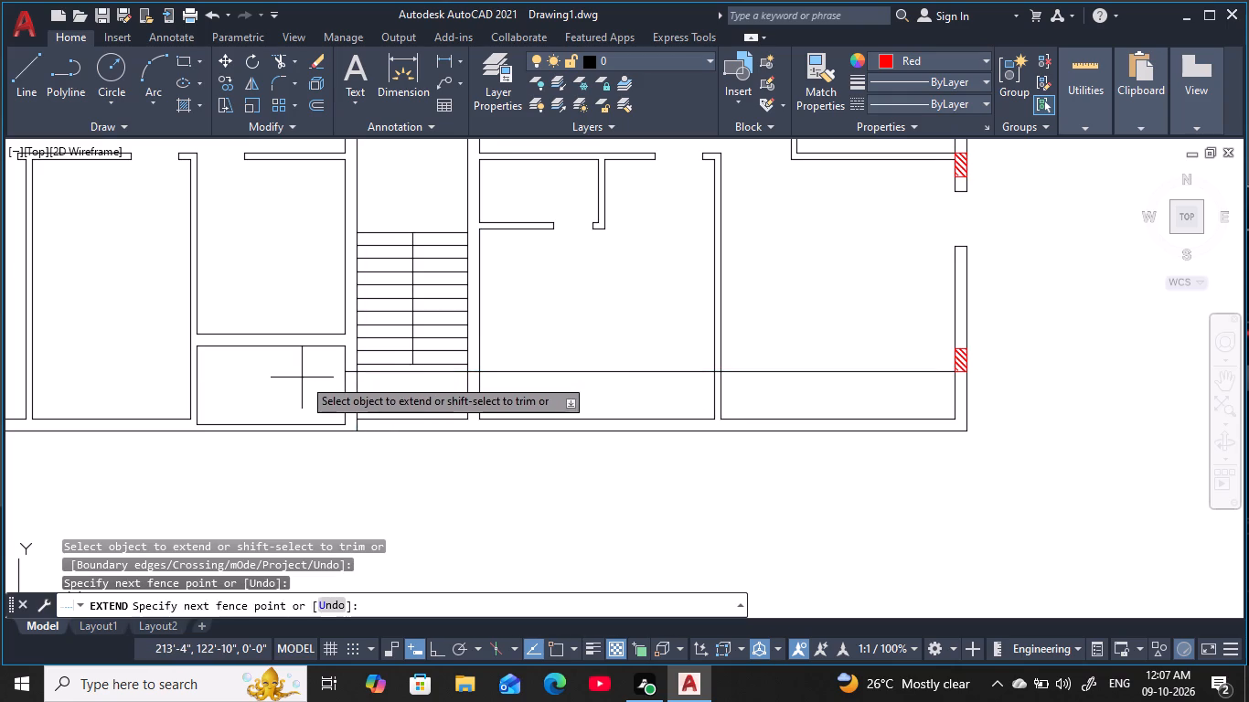
pyautogui.moveTo(304, 378); pyautogui.dragTo(582, 380, button='middle')
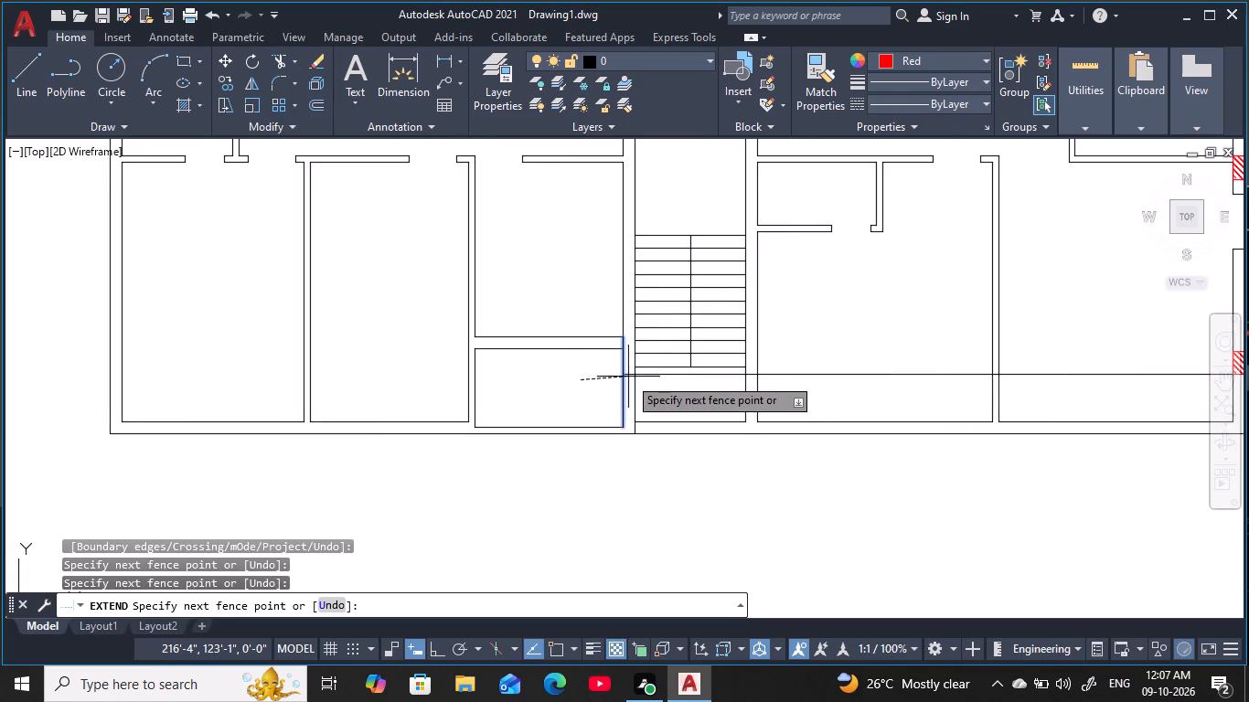
pyautogui.press('Escape')
# Extend the same offset line further west through the southwest rooms to the west outer wall's inner face.
pyautogui.press('space')
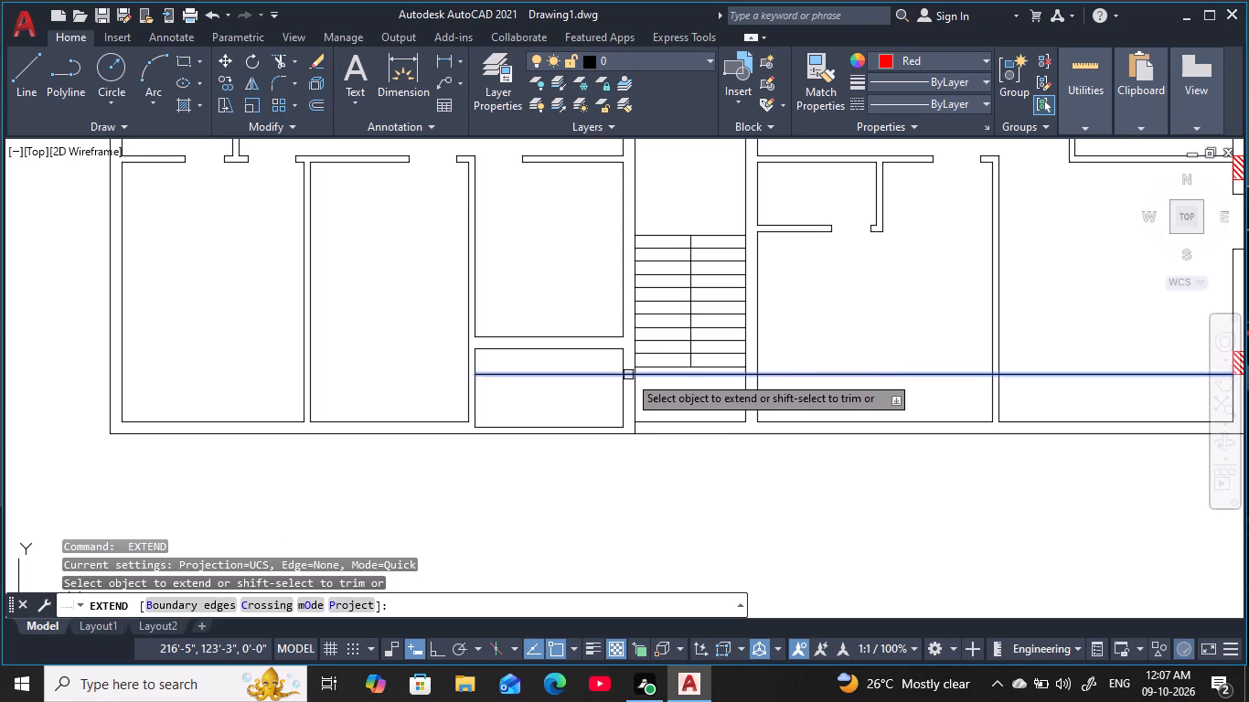
pyautogui.click(629, 376)
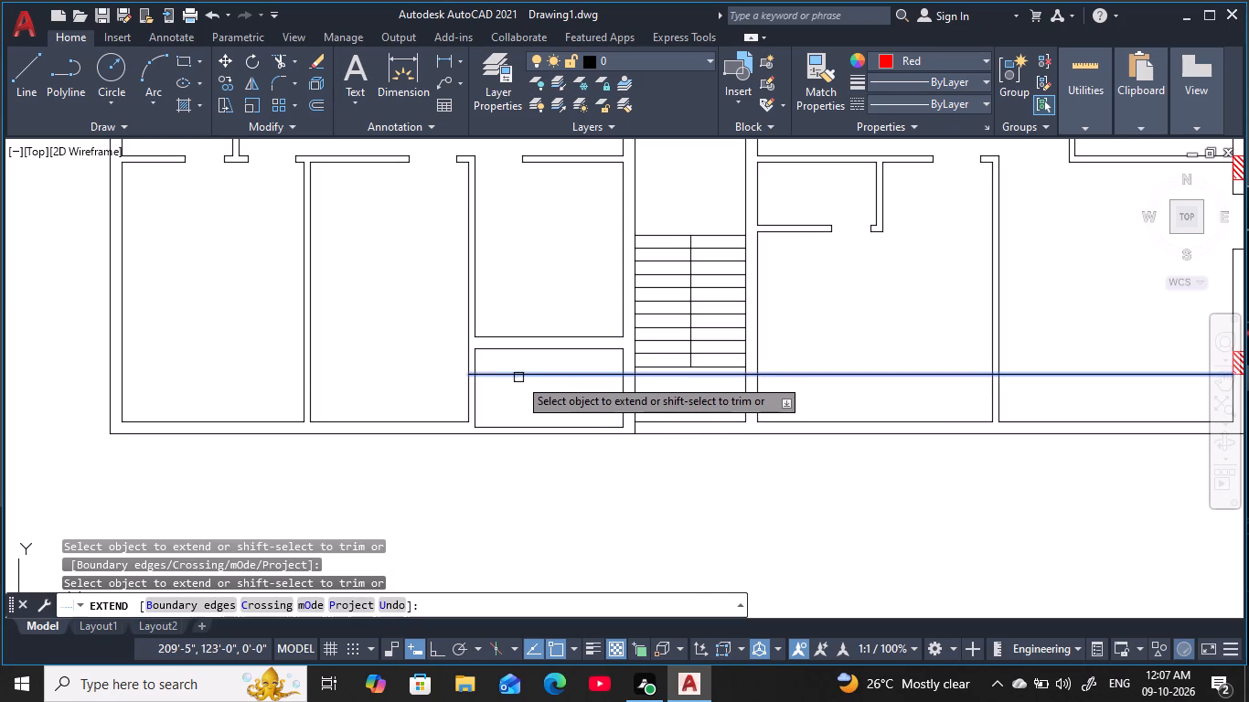
pyautogui.click(518, 378)
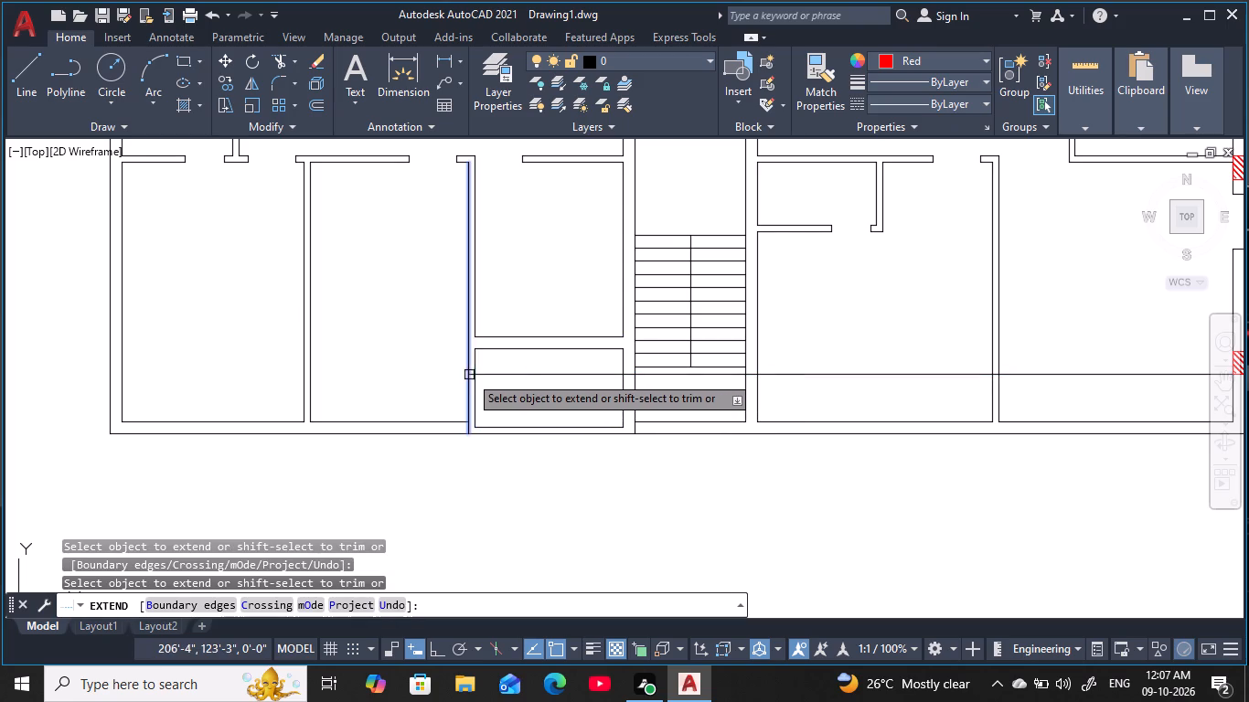
pyautogui.click(488, 376)
pyautogui.click(380, 376)
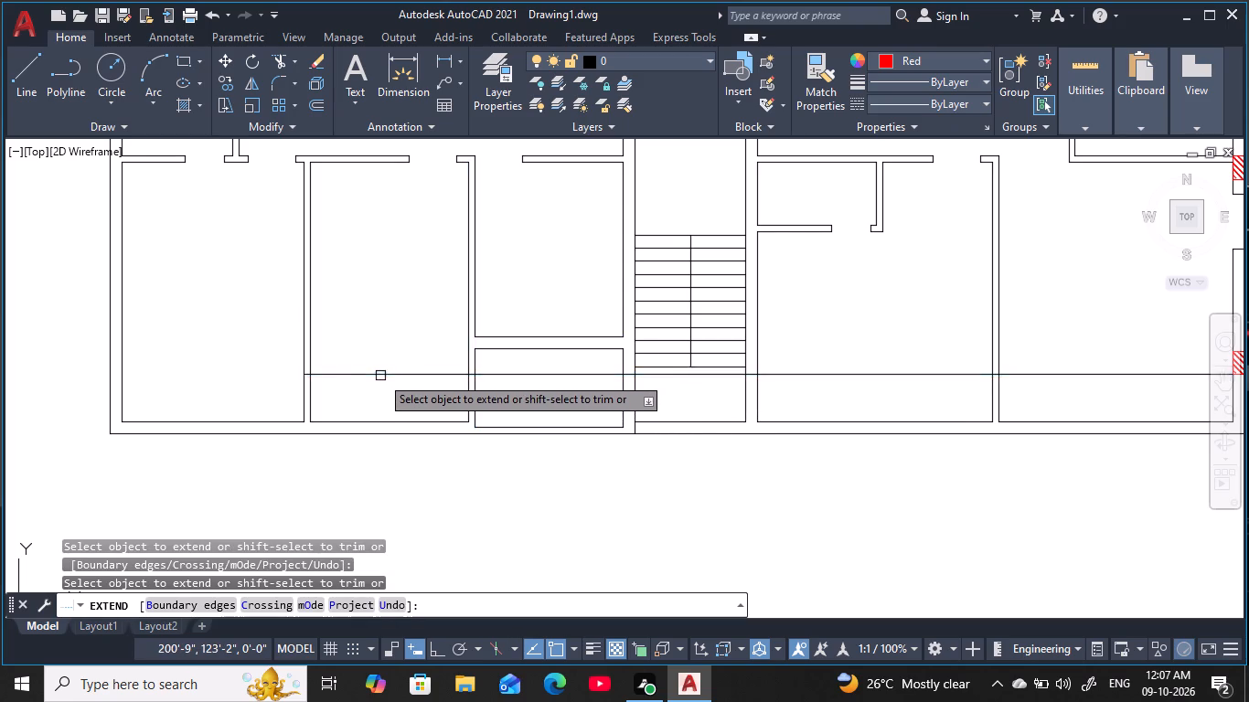
pyautogui.click(331, 374)
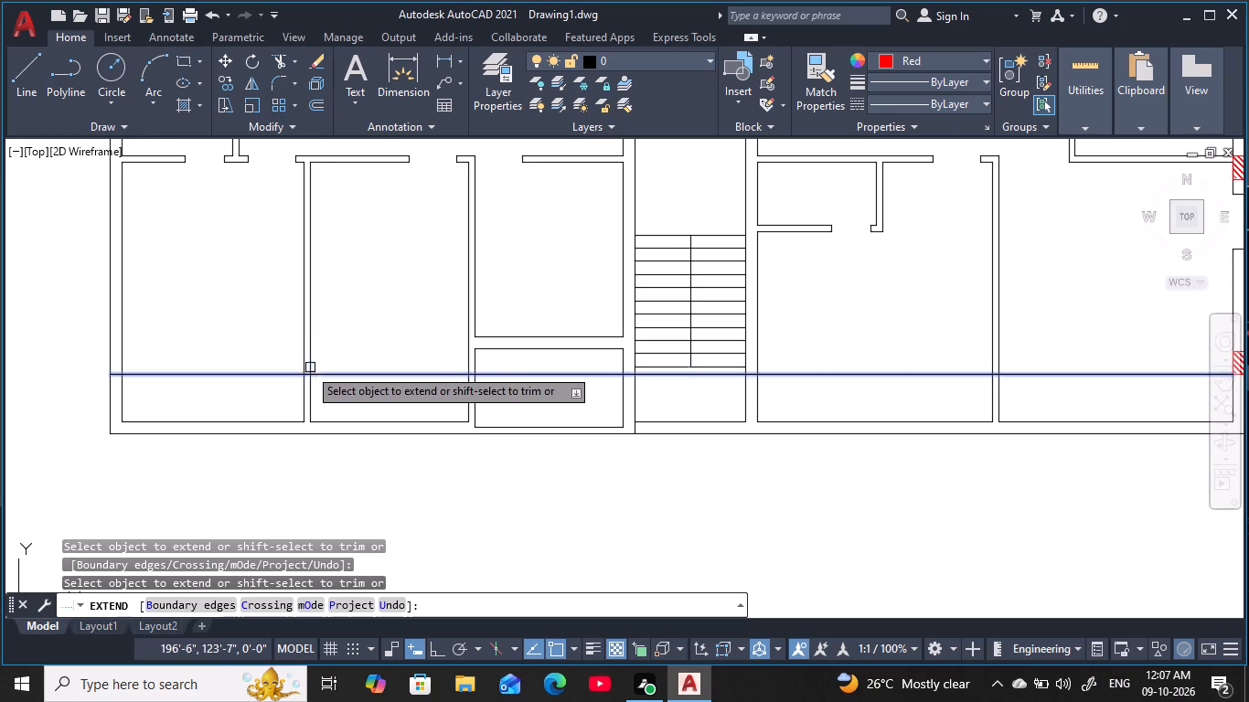
pyautogui.scroll(-2, 222, 312)
pyautogui.moveTo(222, 312); pyautogui.dragTo(369, 356, button='middle')
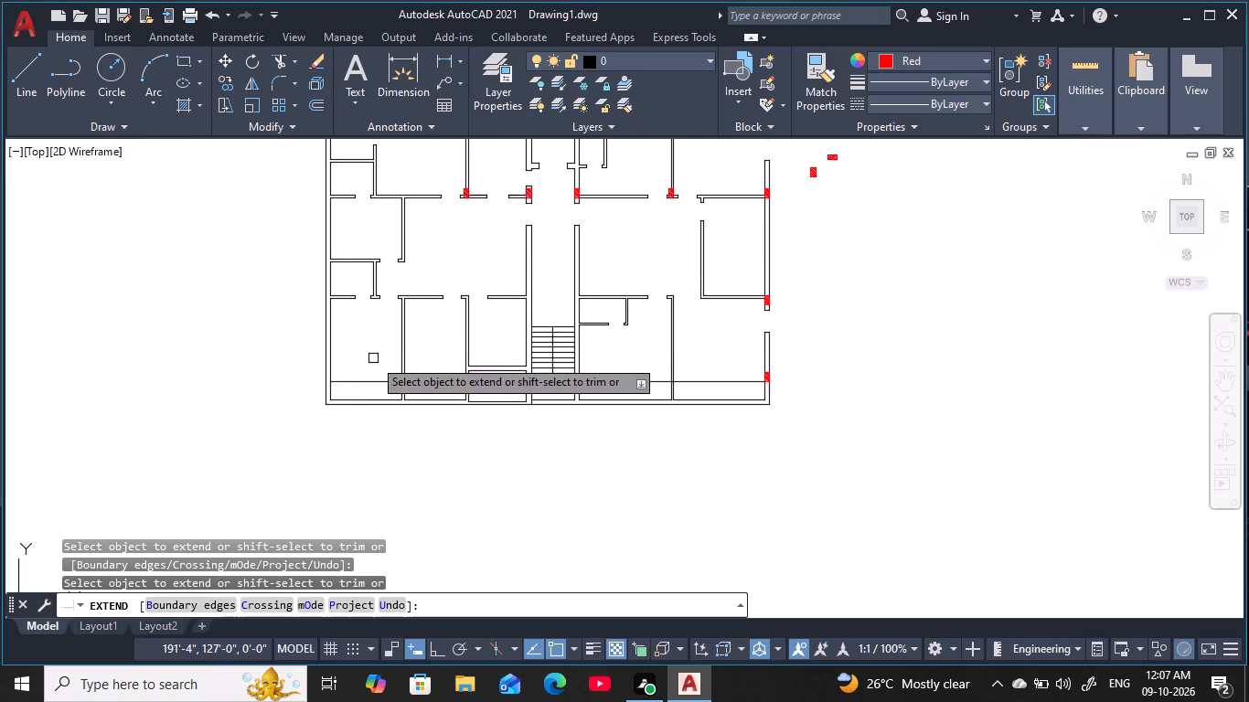
pyautogui.press('Escape')
pyautogui.press('Escape')
pyautogui.press('Escape')
pyautogui.press('Escape')
pyautogui.press('Escape')
pyautogui.press('Escape')
pyautogui.press('Escape')
pyautogui.press('Escape')
pyautogui.press('Escape')
pyautogui.press('Escape')
pyautogui.press('Escape')
pyautogui.press('Escape')
pyautogui.press('Escape')
pyautogui.press('Escape')
pyautogui.press('Escape')
pyautogui.press('Escape')
pyautogui.press('Escape')
pyautogui.press('Escape')
pyautogui.press('Escape')
pyautogui.moveTo(371, 355); pyautogui.dragTo(481, 426, button='middle')
pyautogui.press('Escape')
pyautogui.press('Escape')
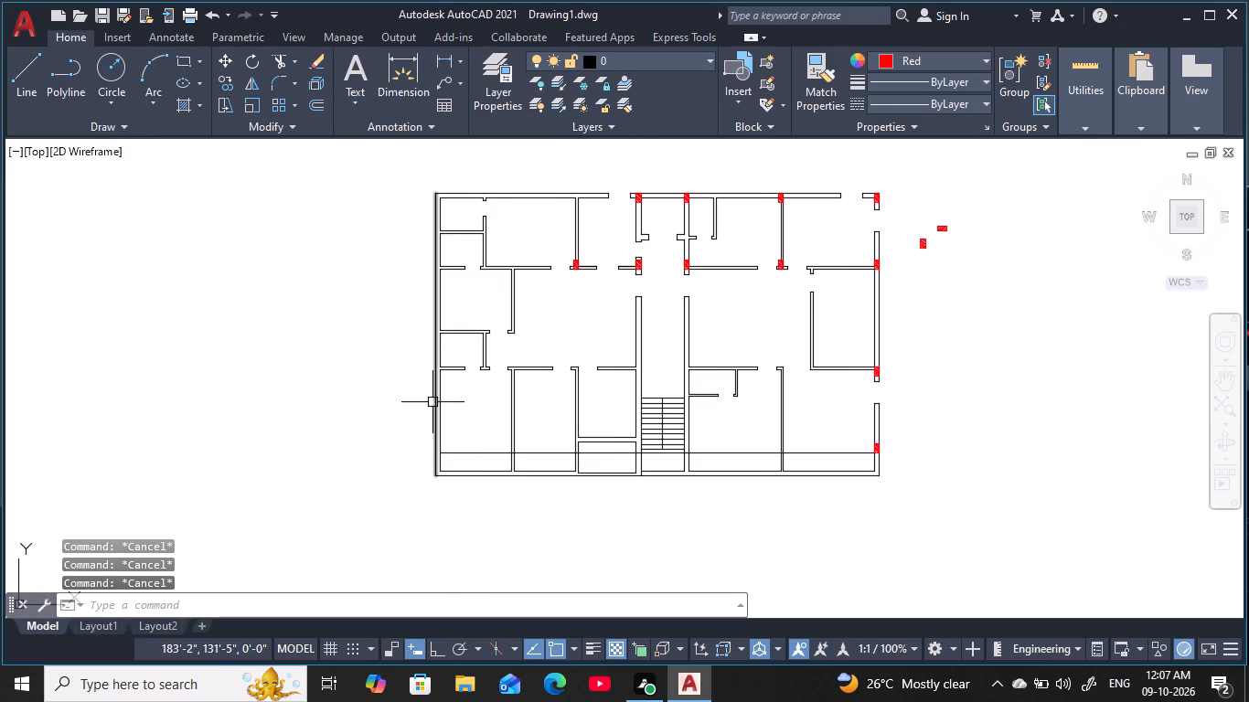
# Offset the west outer wall's inner face line in the northwest corner room 3' east into the room.
pyautogui.write('O')
pyautogui.press('space')
pyautogui.press('3')
pyautogui.press("'")
pyautogui.press('space')
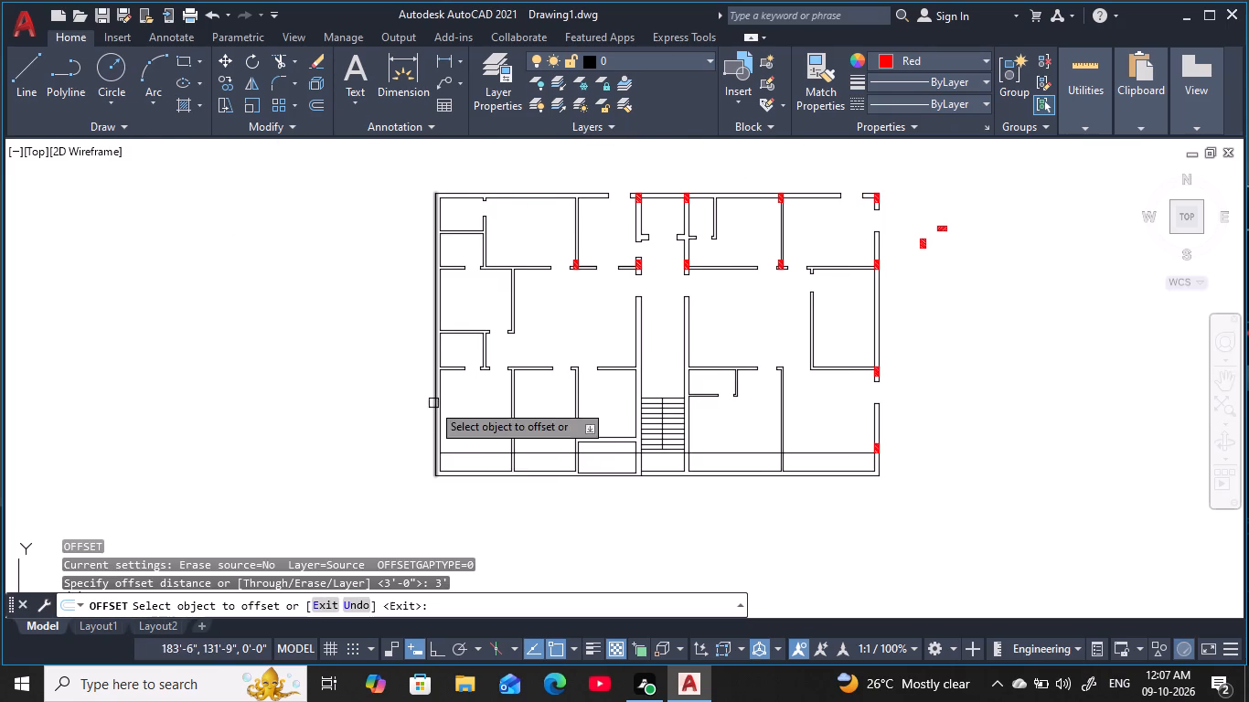
pyautogui.moveTo(461, 253); pyautogui.dragTo(454, 313, button='middle')
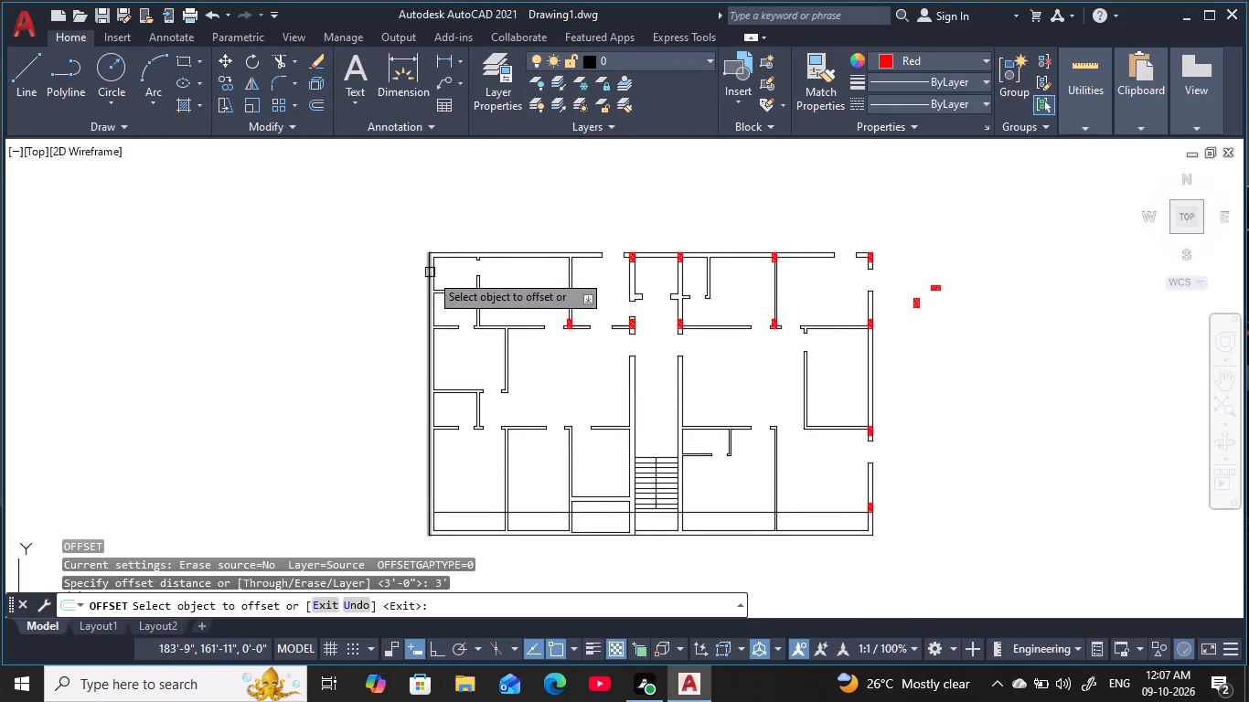
pyautogui.click(433, 277)
pyautogui.click(514, 281)
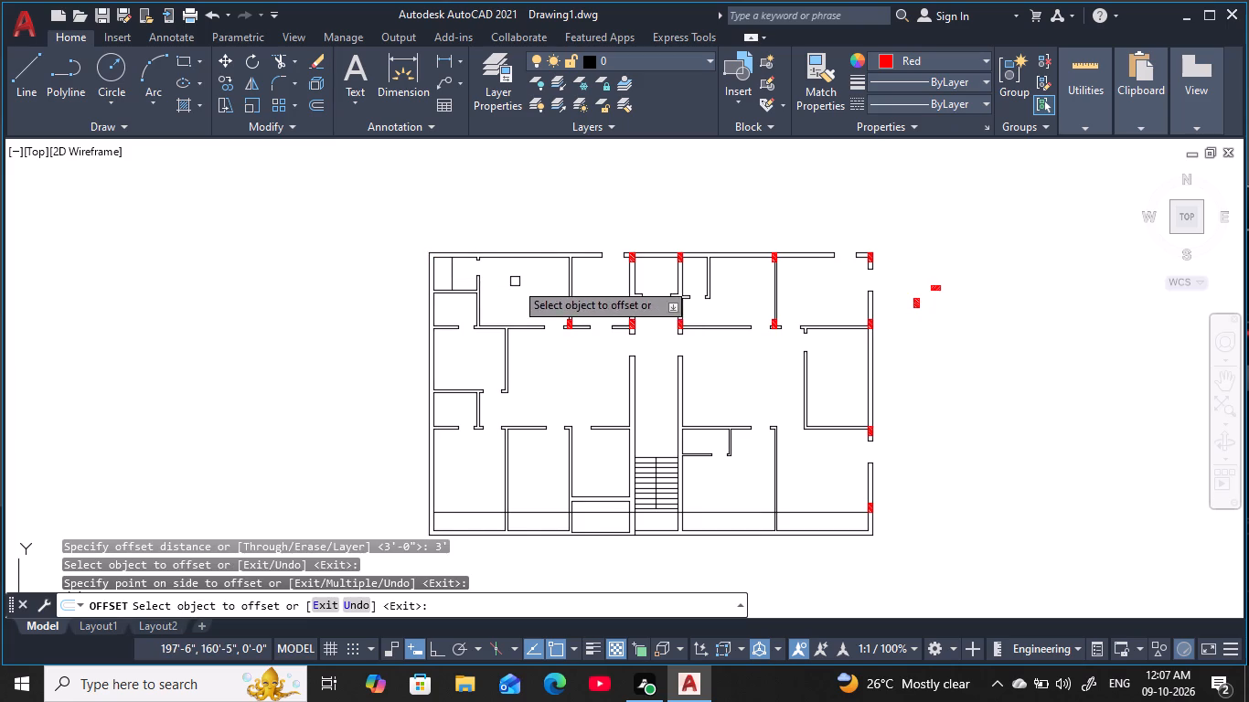
pyautogui.press('Escape')
pyautogui.press('Escape')
pyautogui.press('Escape')
pyautogui.press('Escape')
pyautogui.press('Escape')
pyautogui.press('Escape')
pyautogui.press('Escape')
pyautogui.press('Escape')
pyautogui.press('Escape')
pyautogui.press('Escape')
pyautogui.press('Escape')
pyautogui.press('Escape')
pyautogui.press('Escape')
pyautogui.press('Escape')
pyautogui.press('Escape')
pyautogui.press('Escape')
pyautogui.press('Escape')
pyautogui.press('Escape')
pyautogui.press('Escape')
# Extend the vertical 3' offset line south through the rooms along the west outer wall to the south outer wall.
pyautogui.write('EX')
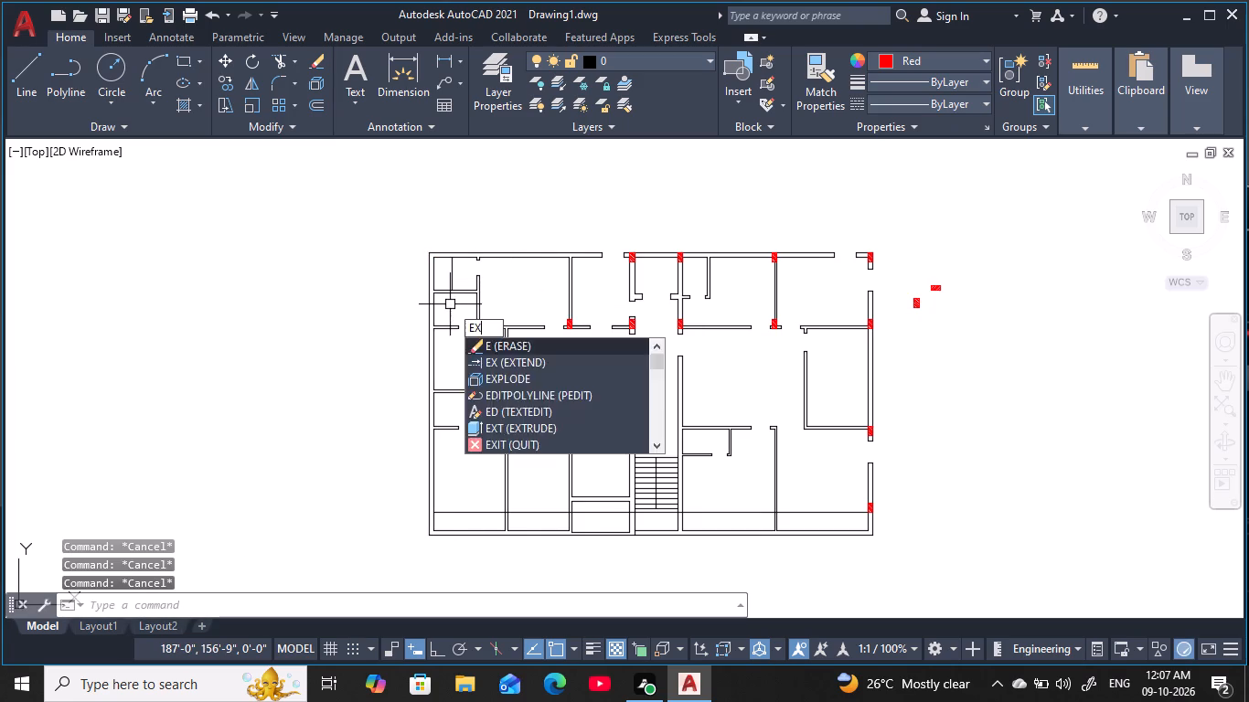
pyautogui.press('space')
pyautogui.click(447, 275)
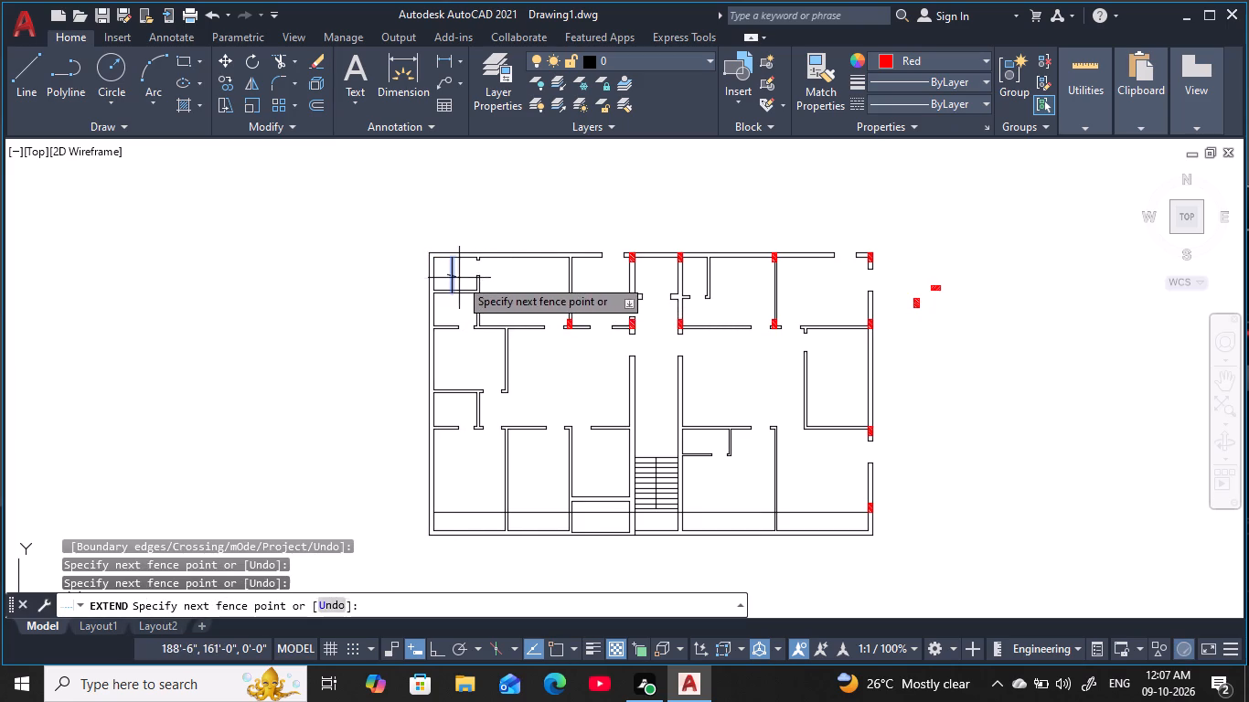
pyautogui.click(459, 278)
pyautogui.click(454, 283)
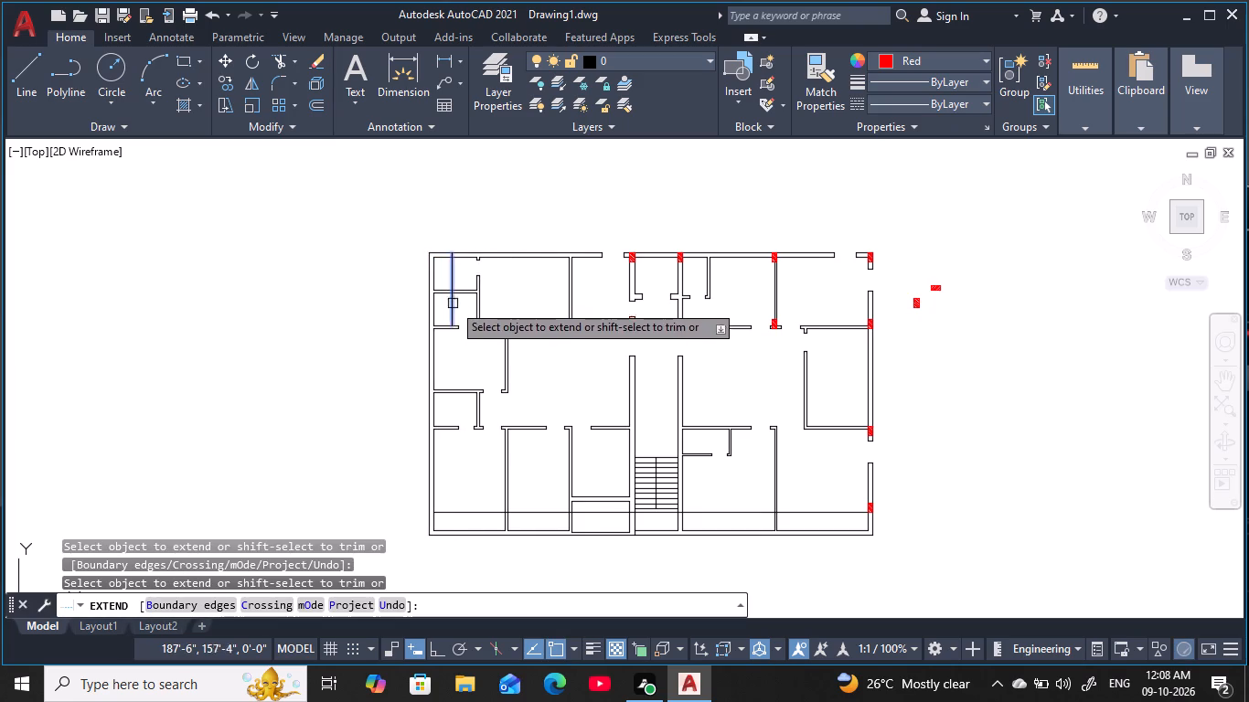
pyautogui.click(453, 314)
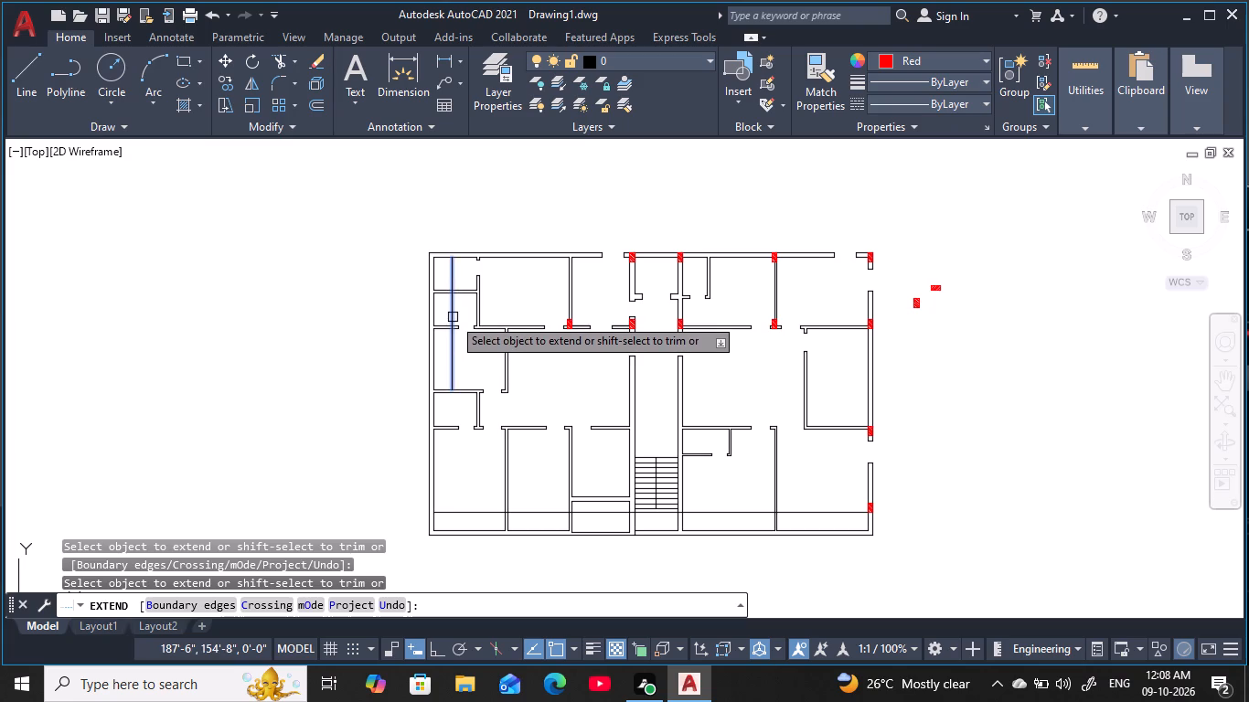
pyautogui.click(453, 317)
pyautogui.click(451, 382)
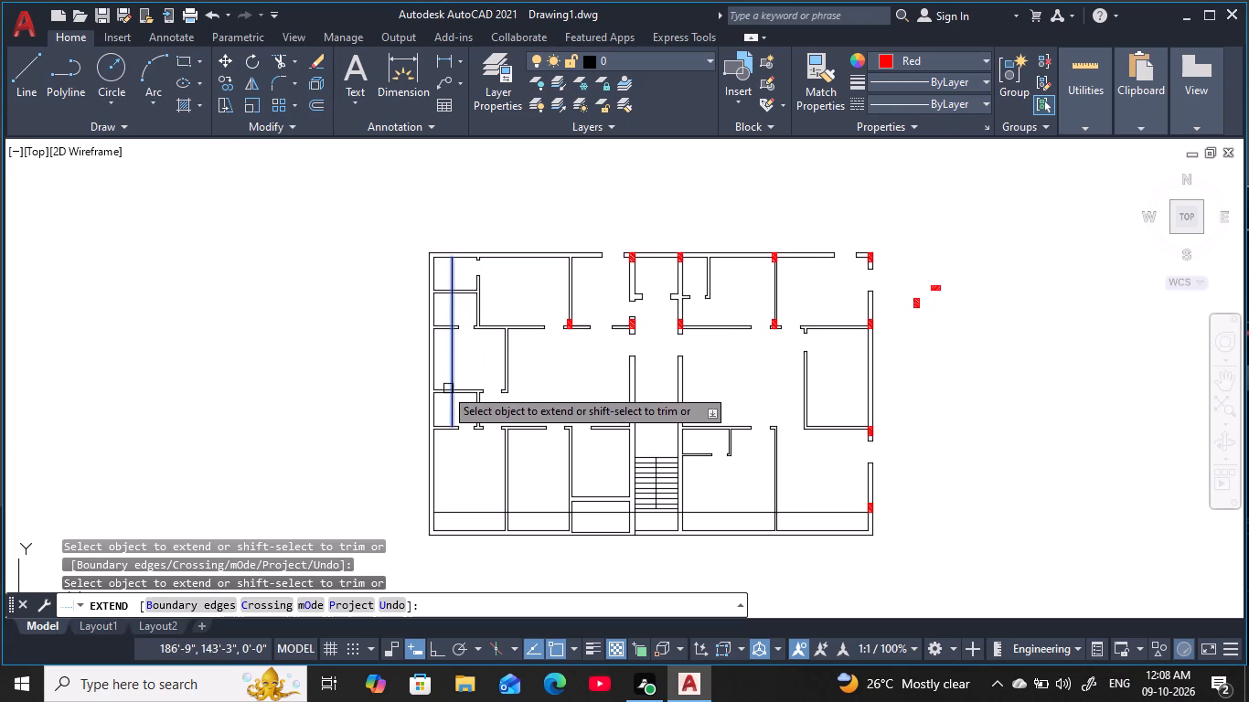
pyautogui.click(452, 391)
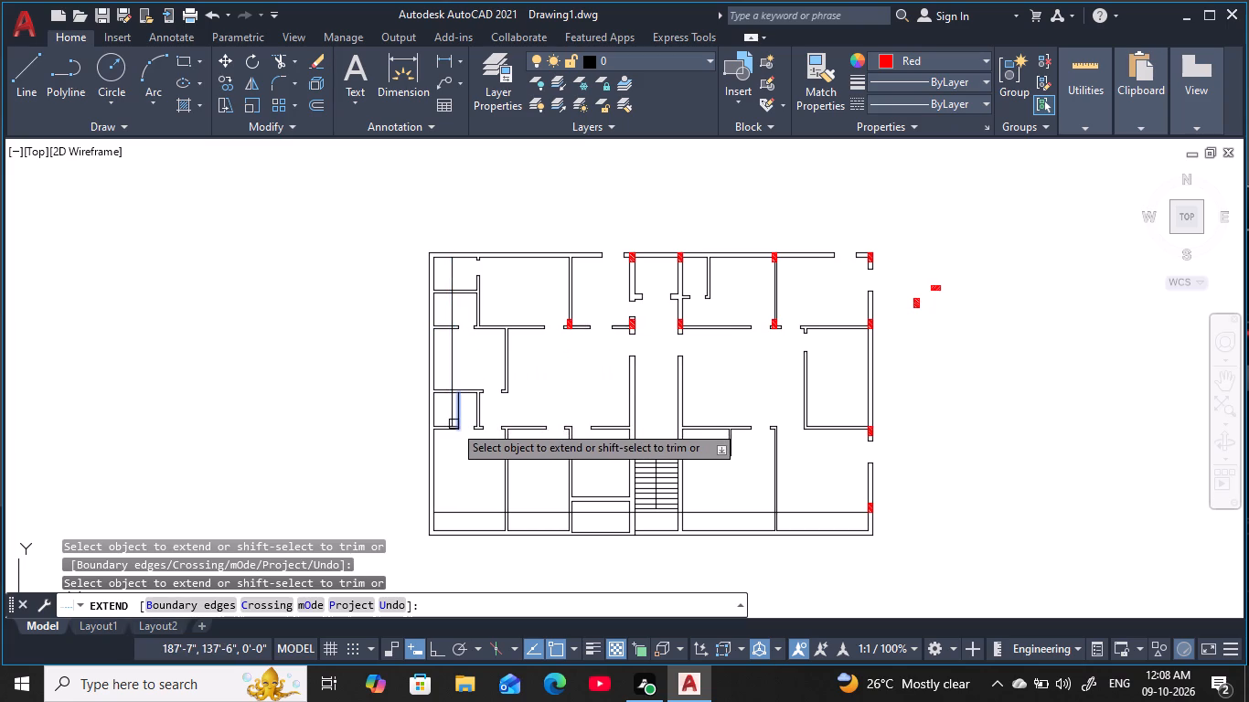
pyautogui.click(453, 420)
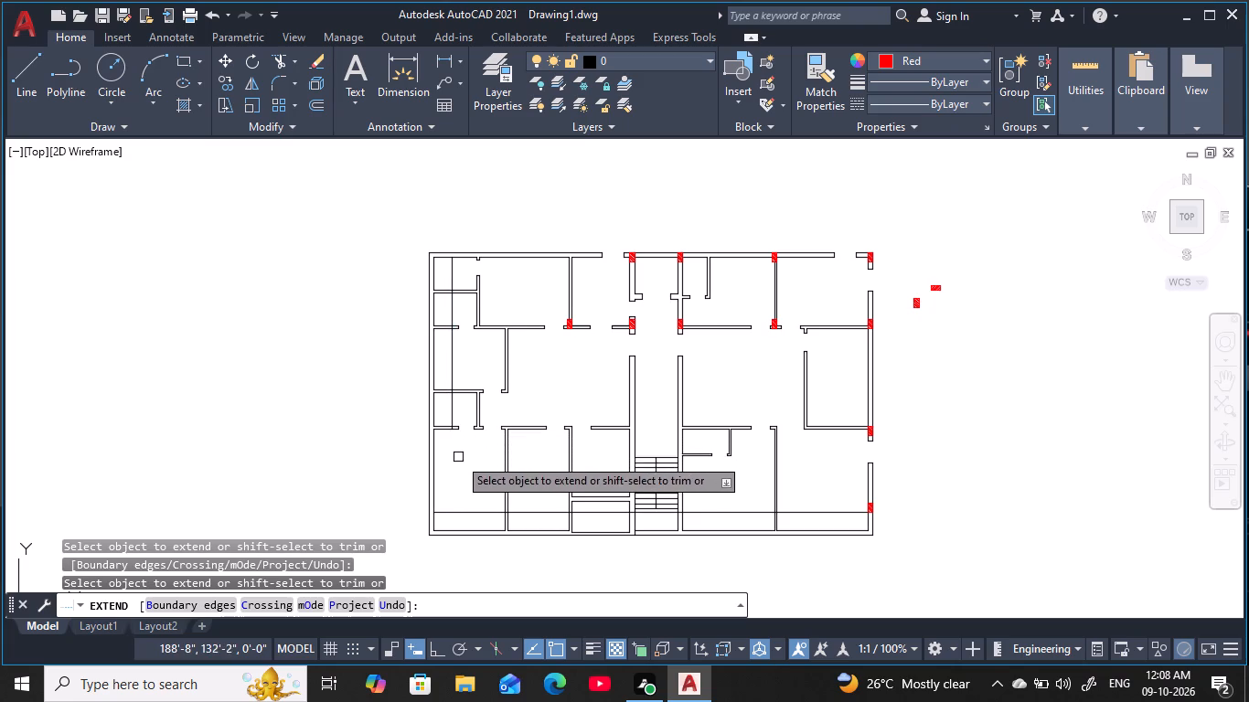
pyautogui.click(452, 424)
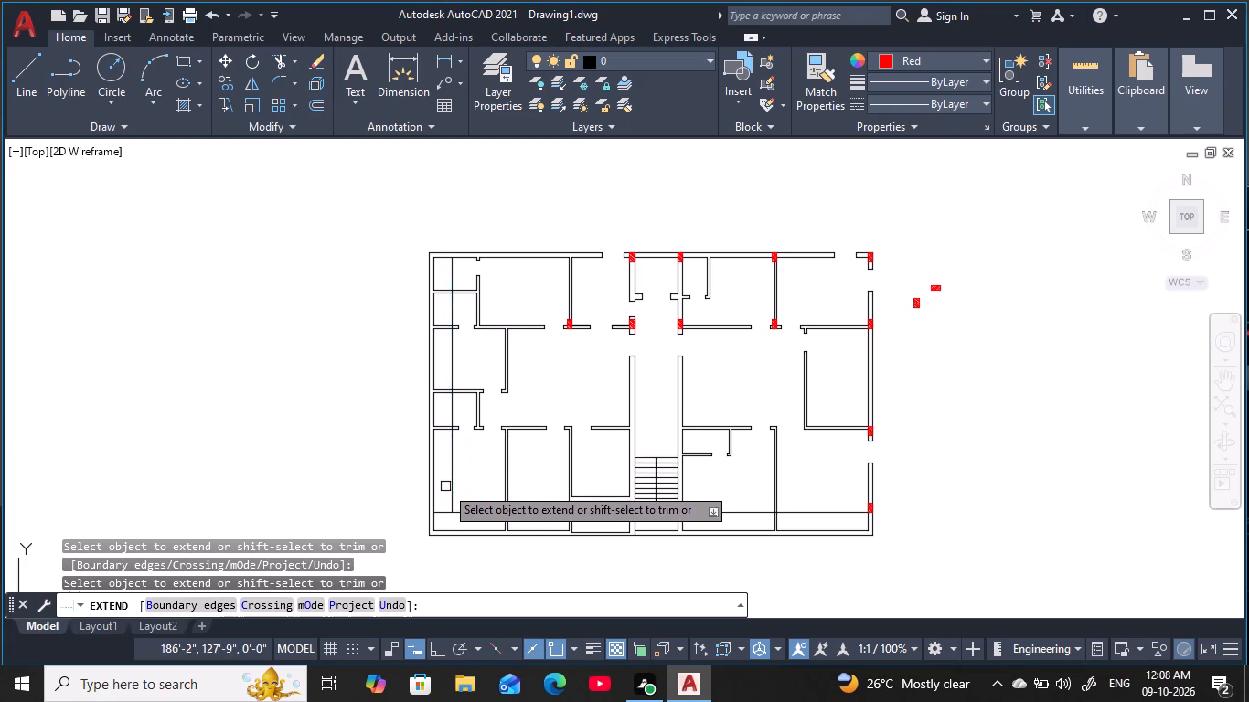
pyautogui.click(453, 494)
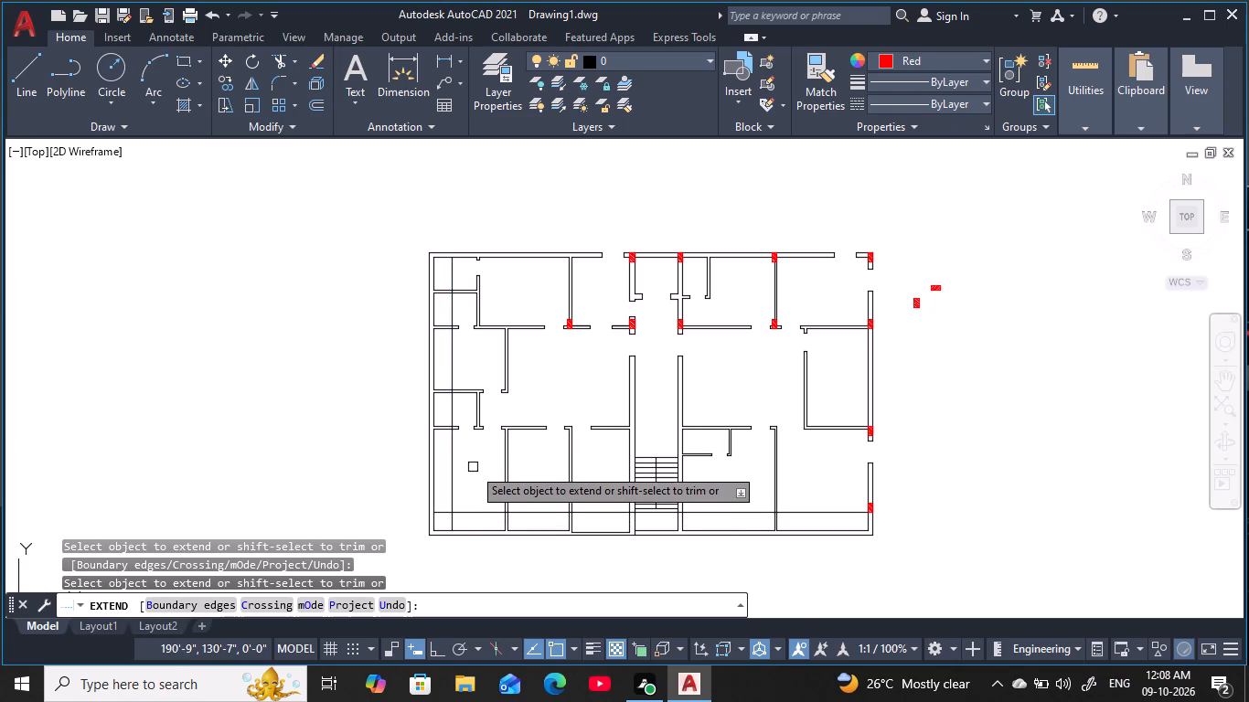
pyautogui.click(449, 525)
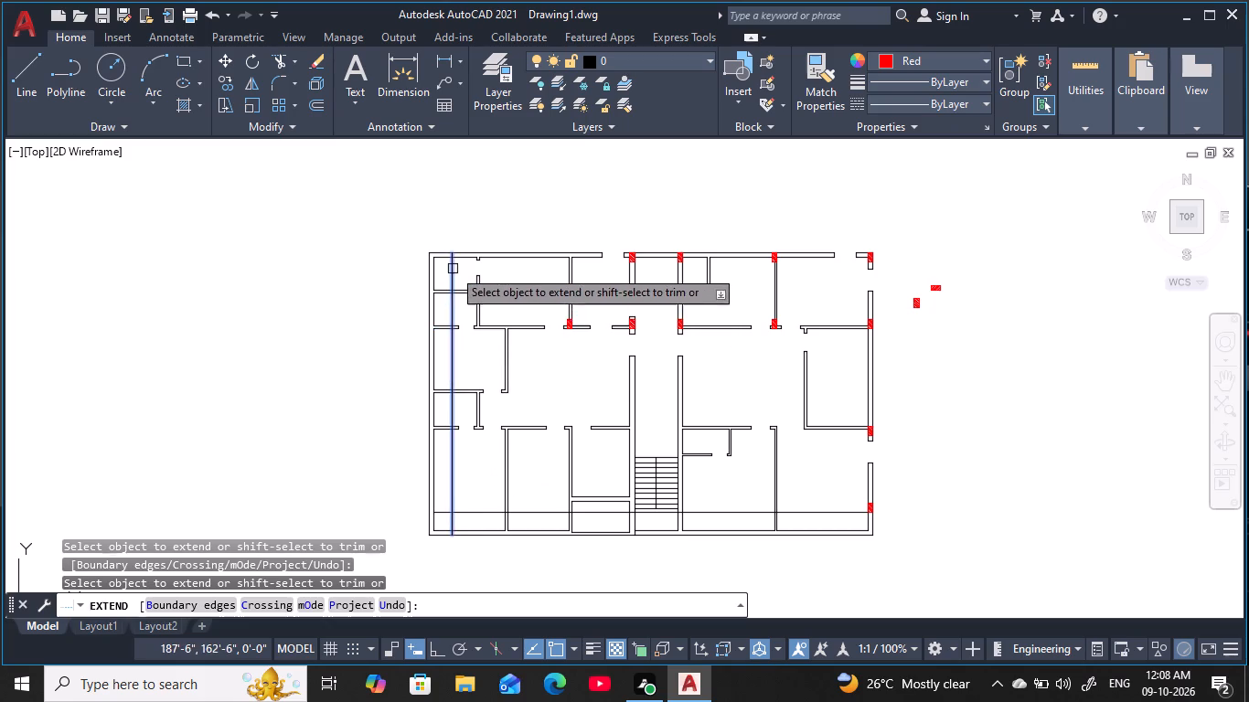
# Extend the vertical 3' offset line north and the horizontal one west to the outer walls' outer faces.
pyautogui.click(452, 268)
pyautogui.click(443, 516)
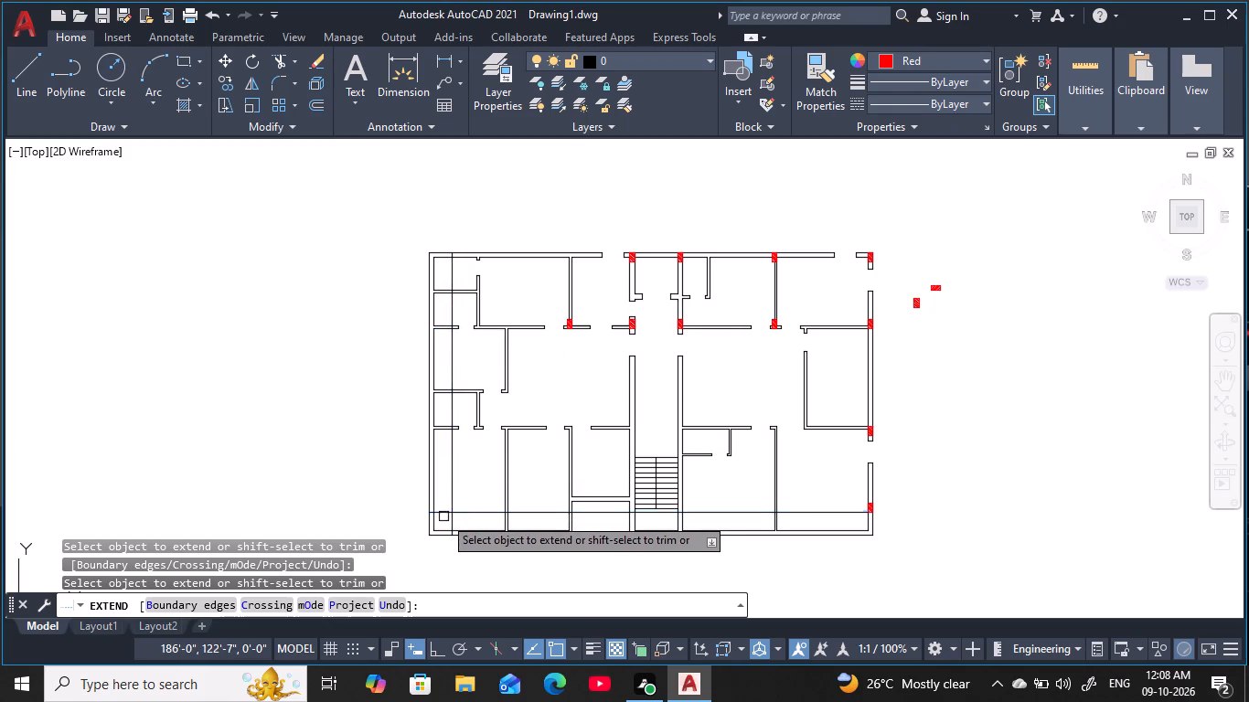
pyautogui.press('Escape')
pyautogui.press('Escape')
pyautogui.press('Escape')
pyautogui.press('Escape')
pyautogui.press('Escape')
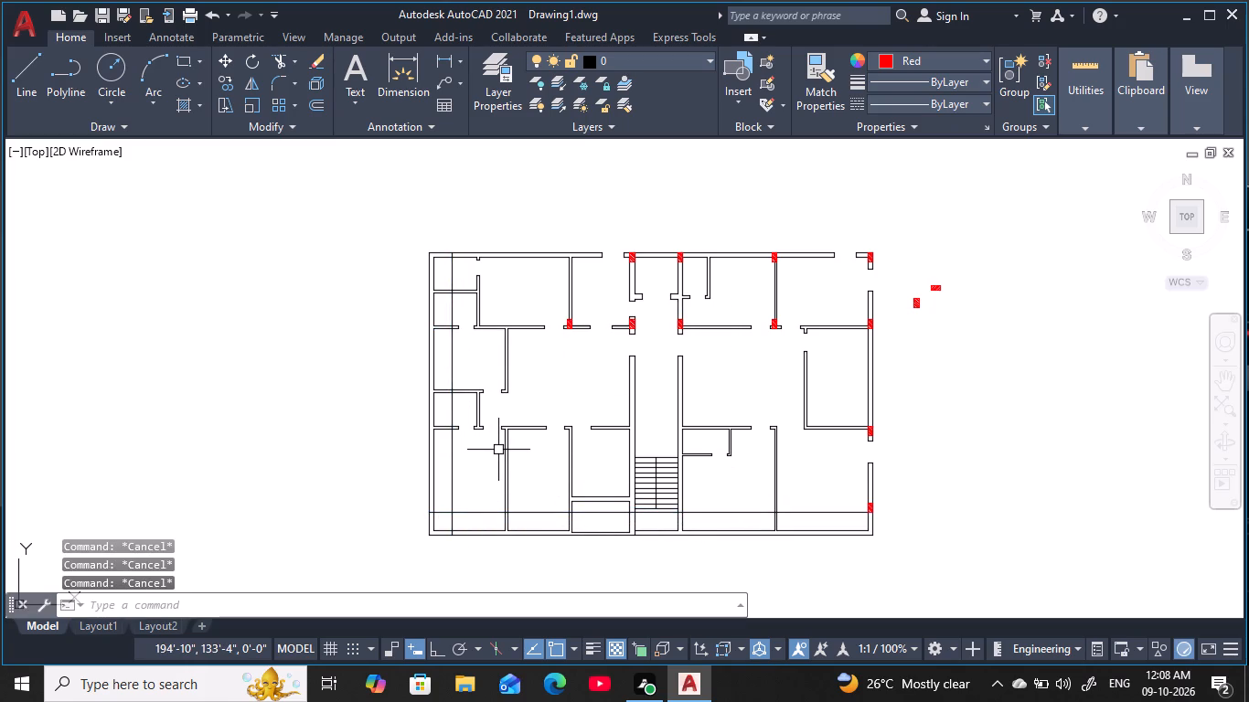
pyautogui.press('Escape')
pyautogui.press('Escape')
pyautogui.press('Escape')
pyautogui.press('Escape')
pyautogui.press('Escape')
pyautogui.press('Escape')
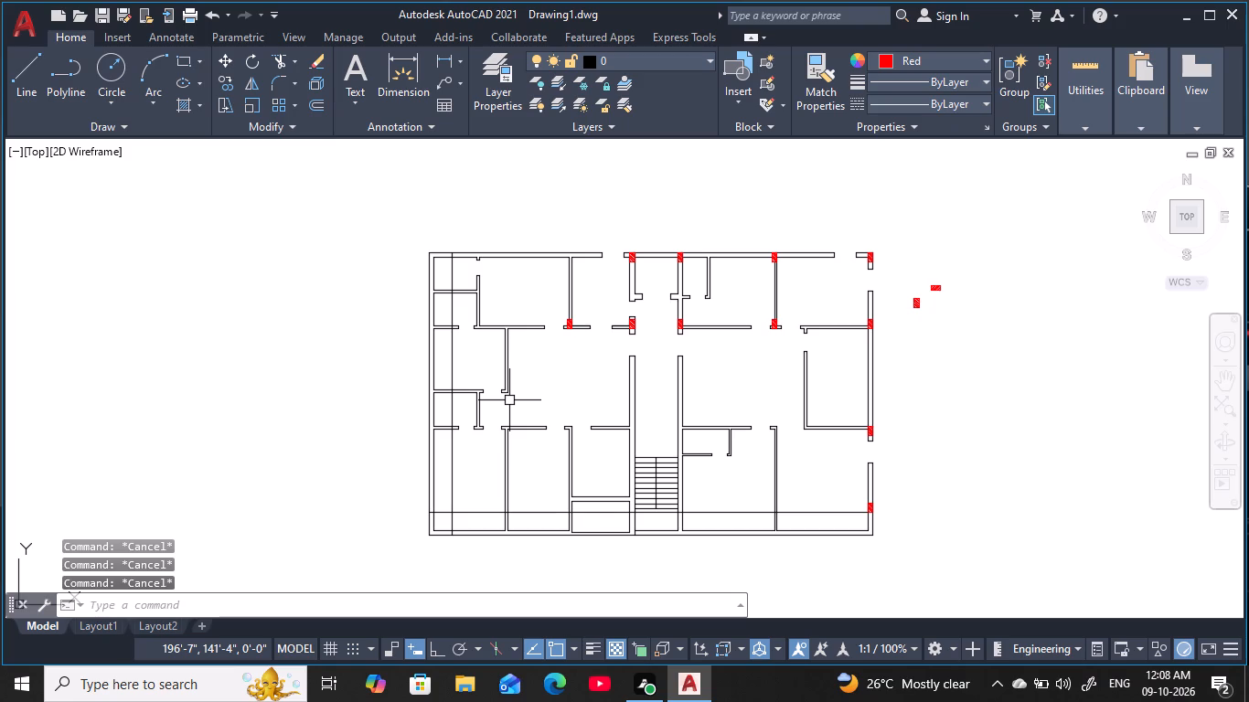
pyautogui.press('Escape')
pyautogui.press('Escape')
pyautogui.press('Escape')
# Copy the column at the east outer wall's junction above the southeast room onto that room's northwest wall corner.
pyautogui.moveTo(815, 496); pyautogui.dragTo(769, 461, button='middle')
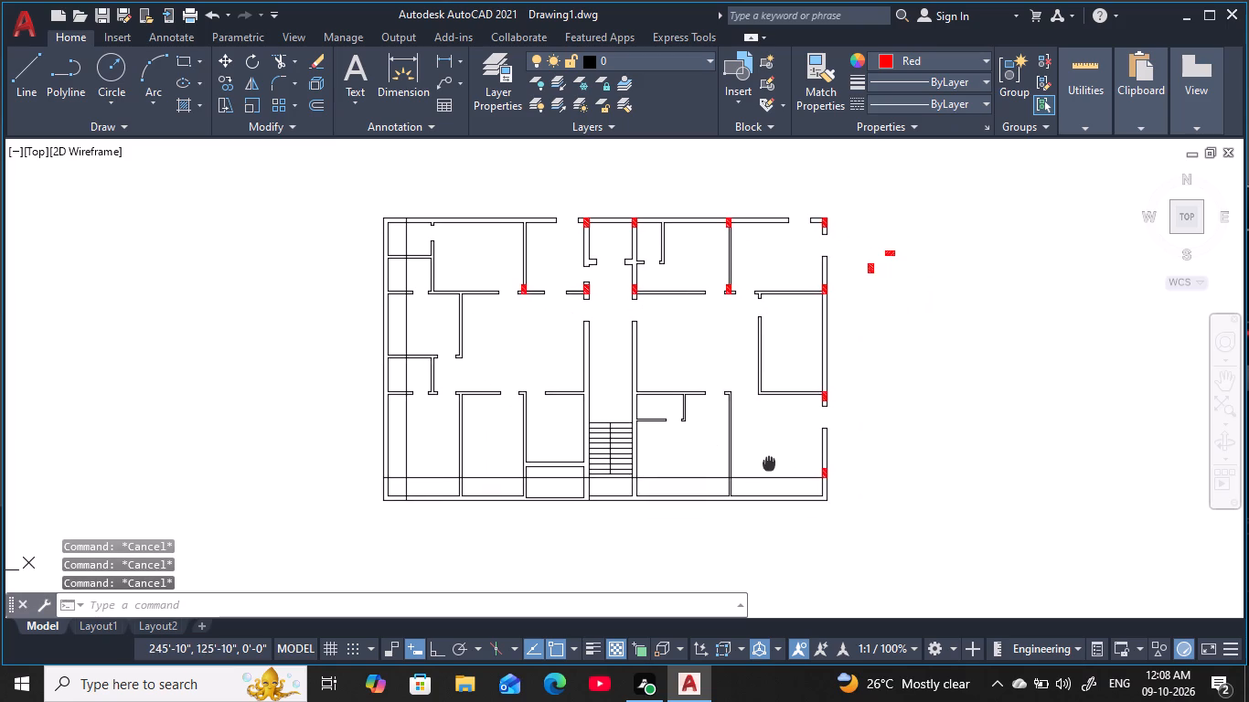
pyautogui.moveTo(769, 461); pyautogui.dragTo(770, 461, button='middle')
pyautogui.press('Escape')
pyautogui.press('Escape')
pyautogui.press('Escape')
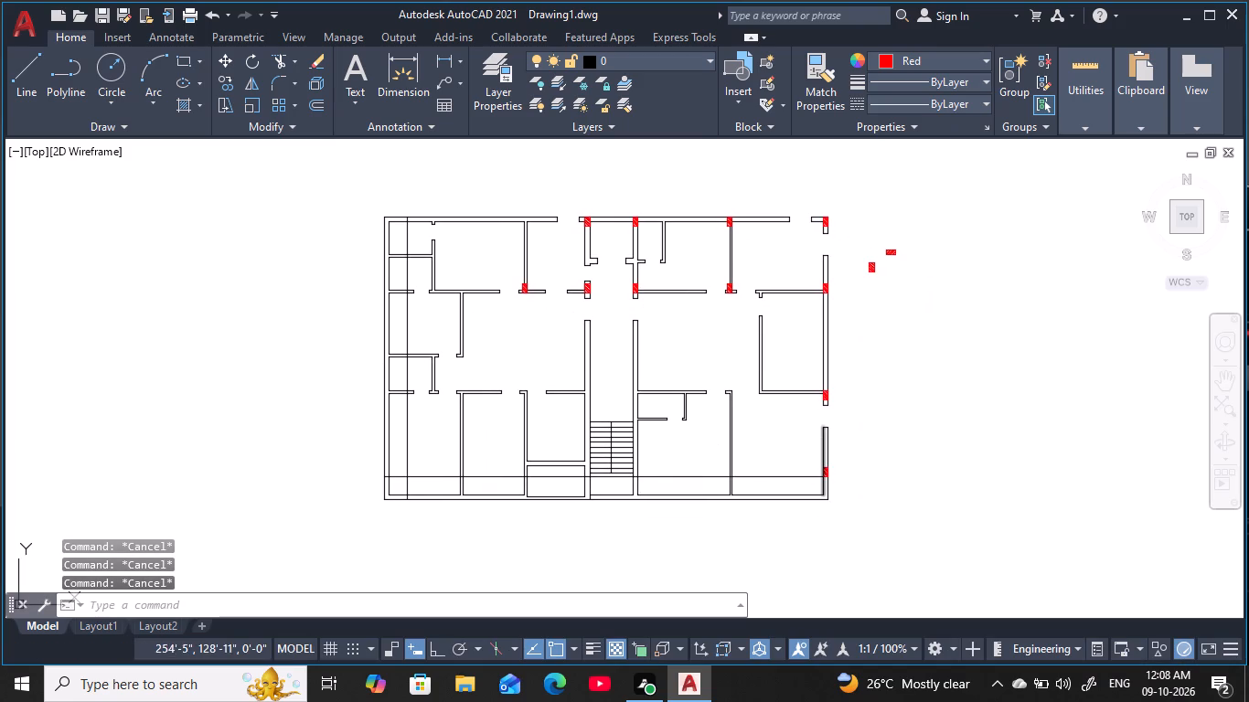
pyautogui.scroll(2, 778, 420)
pyautogui.moveTo(778, 420); pyautogui.dragTo(771, 451, button='middle')
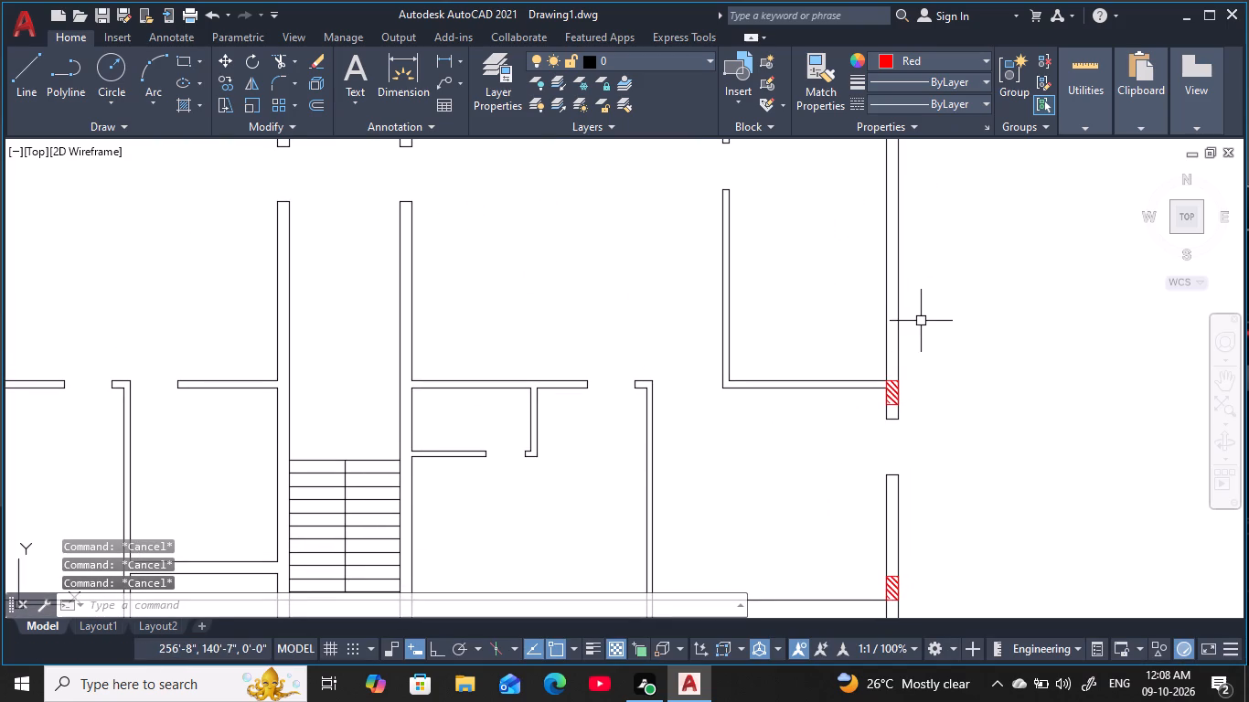
pyautogui.click(864, 368)
pyautogui.click(915, 410)
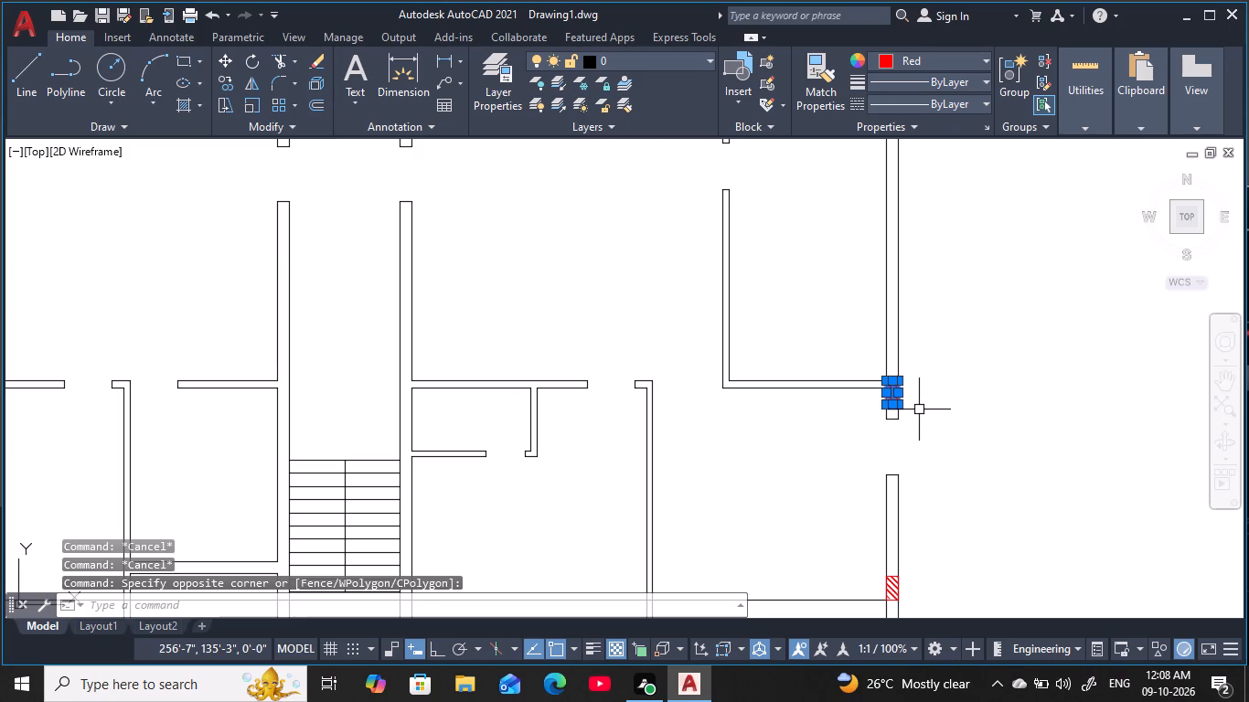
pyautogui.press('c')
pyautogui.write('O')
pyautogui.press('space')
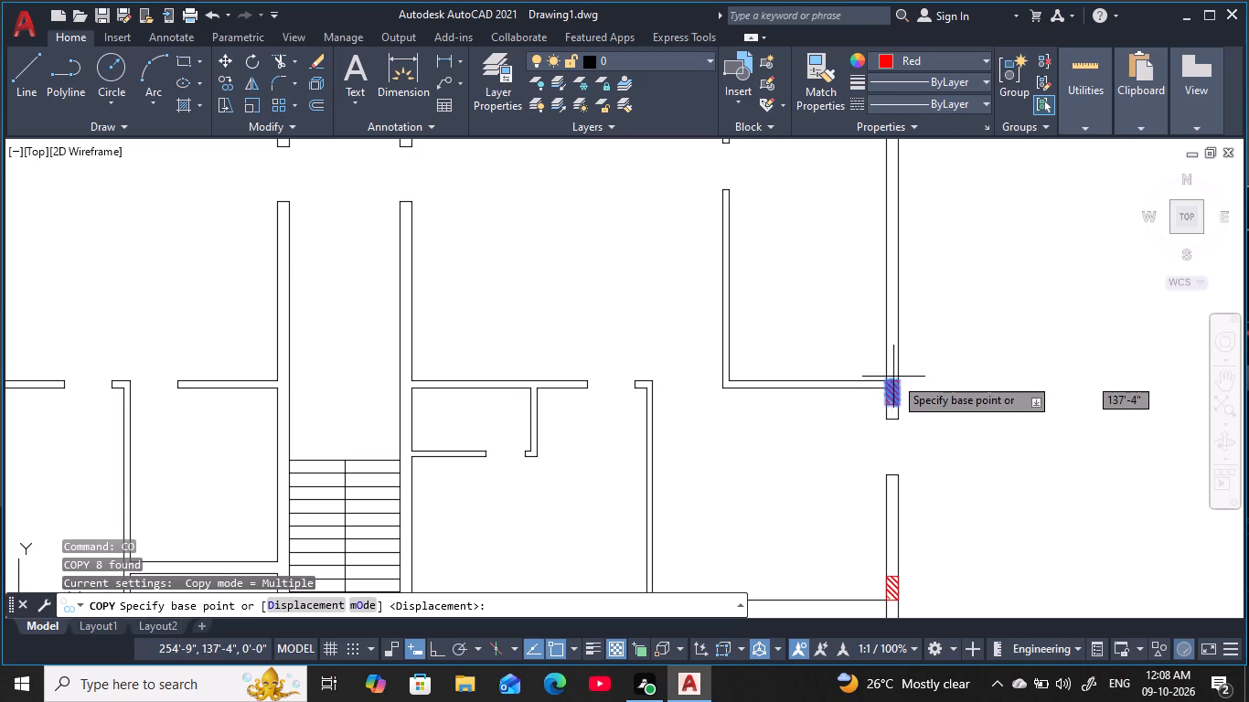
pyautogui.scroll(4, 903, 381)
pyautogui.click(875, 401)
pyautogui.moveTo(597, 444); pyautogui.dragTo(597, 445, button='middle')
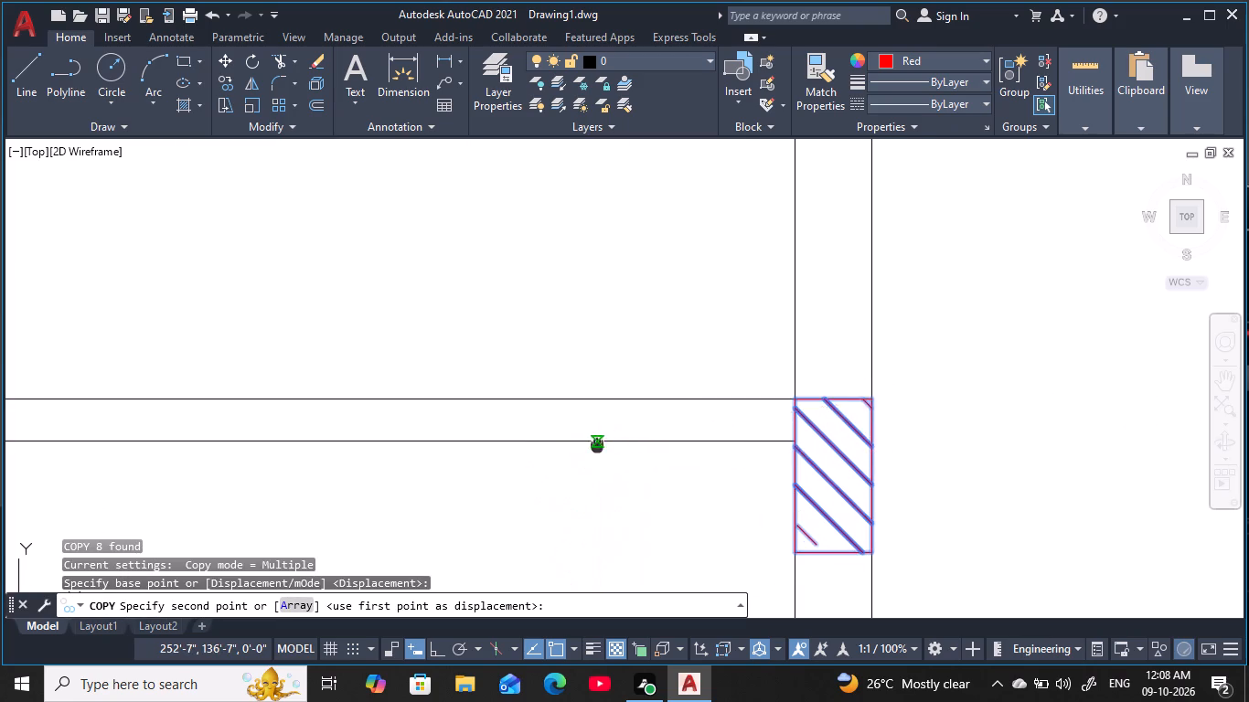
pyautogui.moveTo(597, 445); pyautogui.dragTo(1015, 341, button='middle')
pyautogui.scroll(-3, 1029, 343)
pyautogui.moveTo(472, 351); pyautogui.dragTo(660, 323, button='middle')
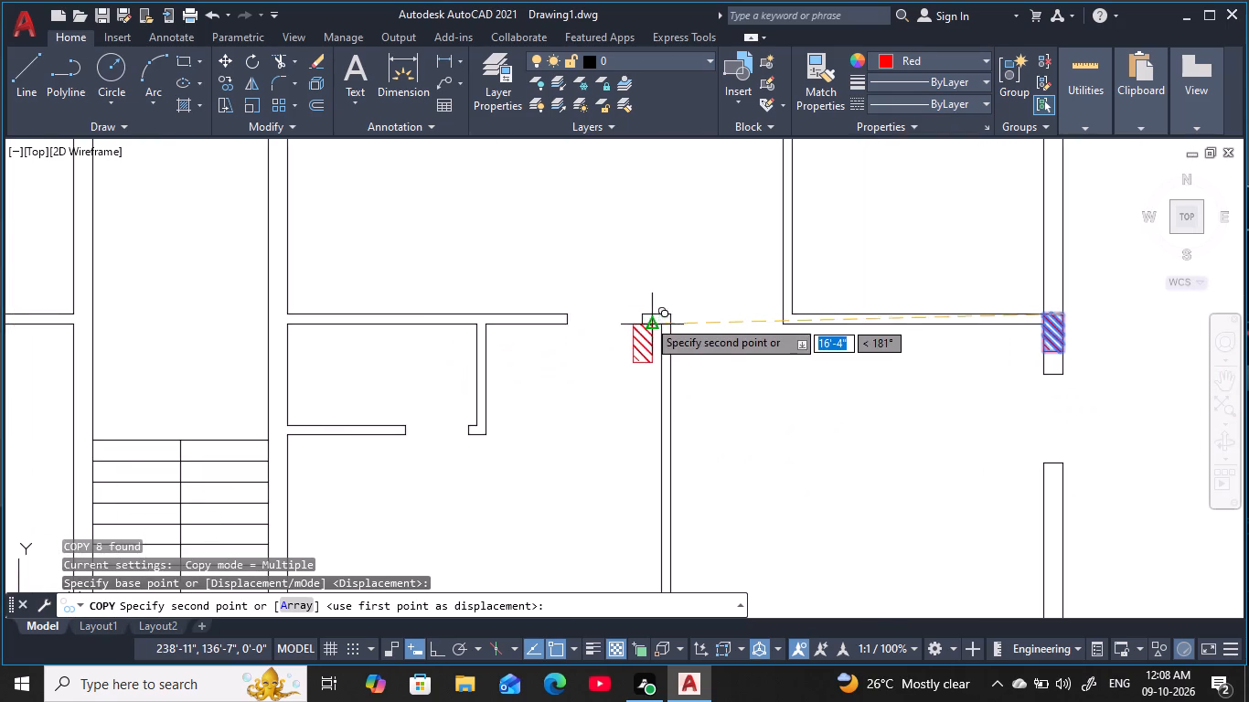
pyautogui.scroll(3, 655, 315)
pyautogui.click(714, 315)
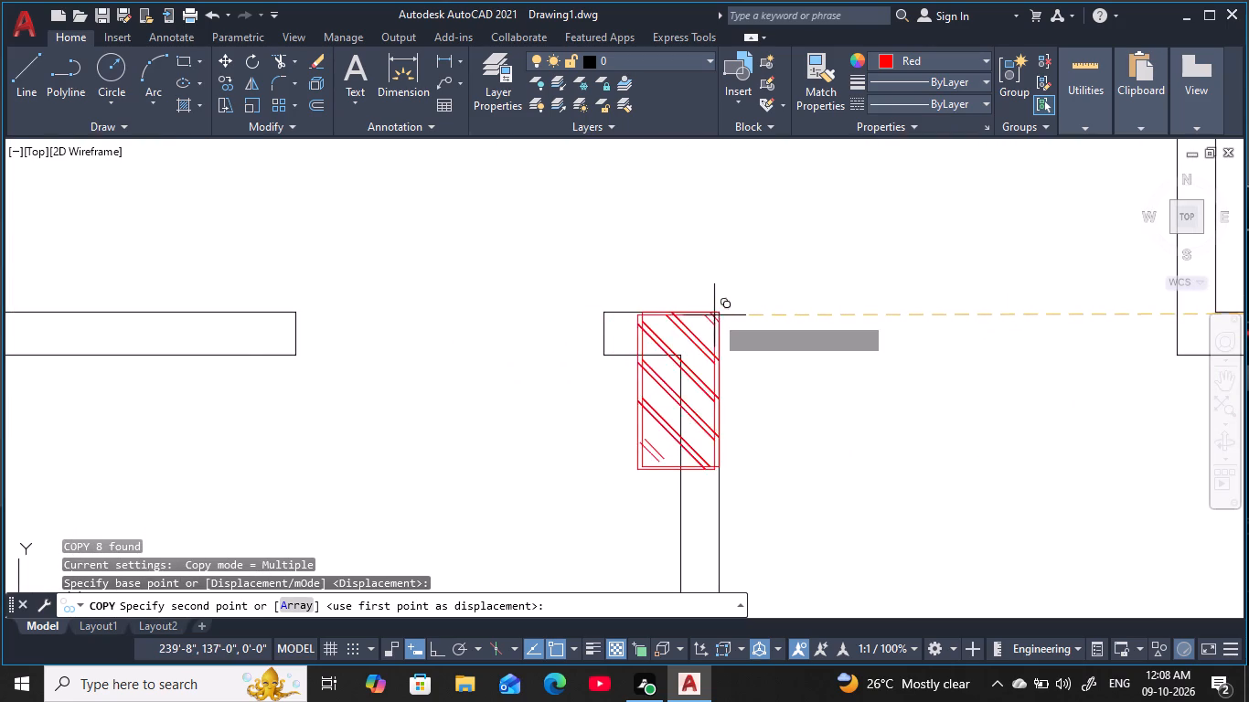
# Copy the same column onto the wall junctions along the east and west sides of the staircase passage, north of the steps.
pyautogui.scroll(-1, 754, 348)
pyautogui.moveTo(759, 351); pyautogui.dragTo(886, 252, button='middle')
pyautogui.scroll(-2, 886, 252)
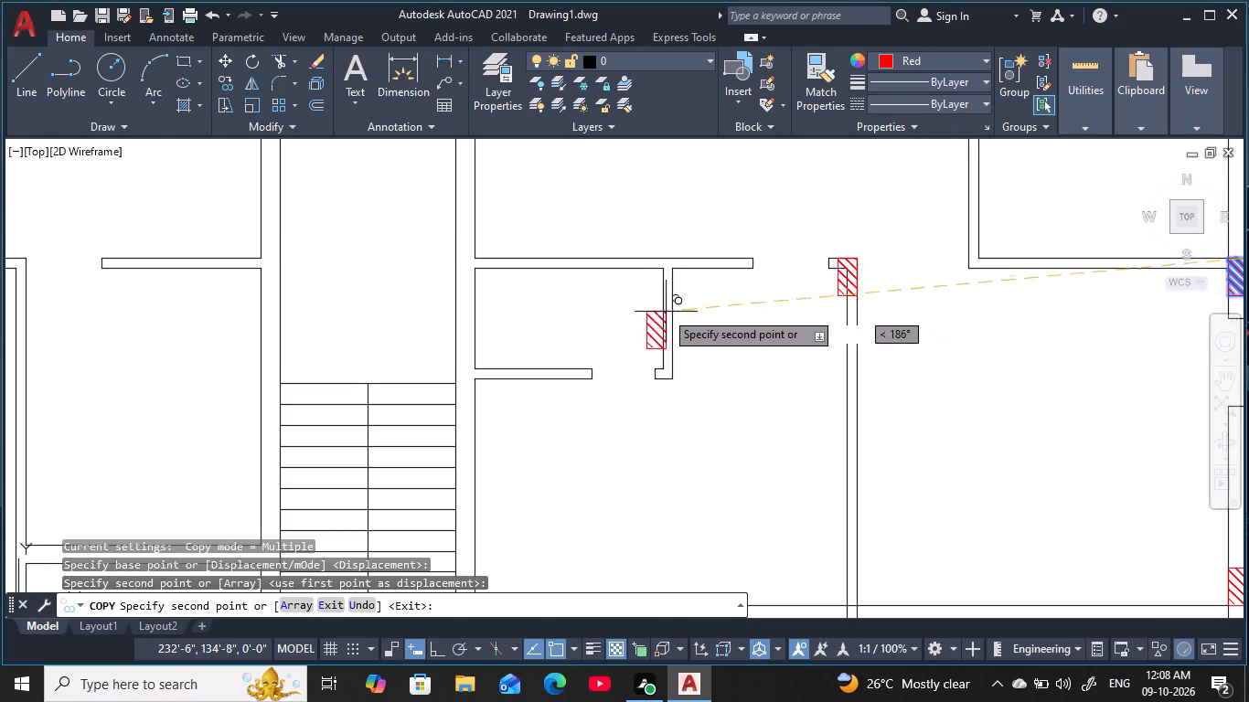
pyautogui.moveTo(654, 293); pyautogui.dragTo(770, 337, button='middle')
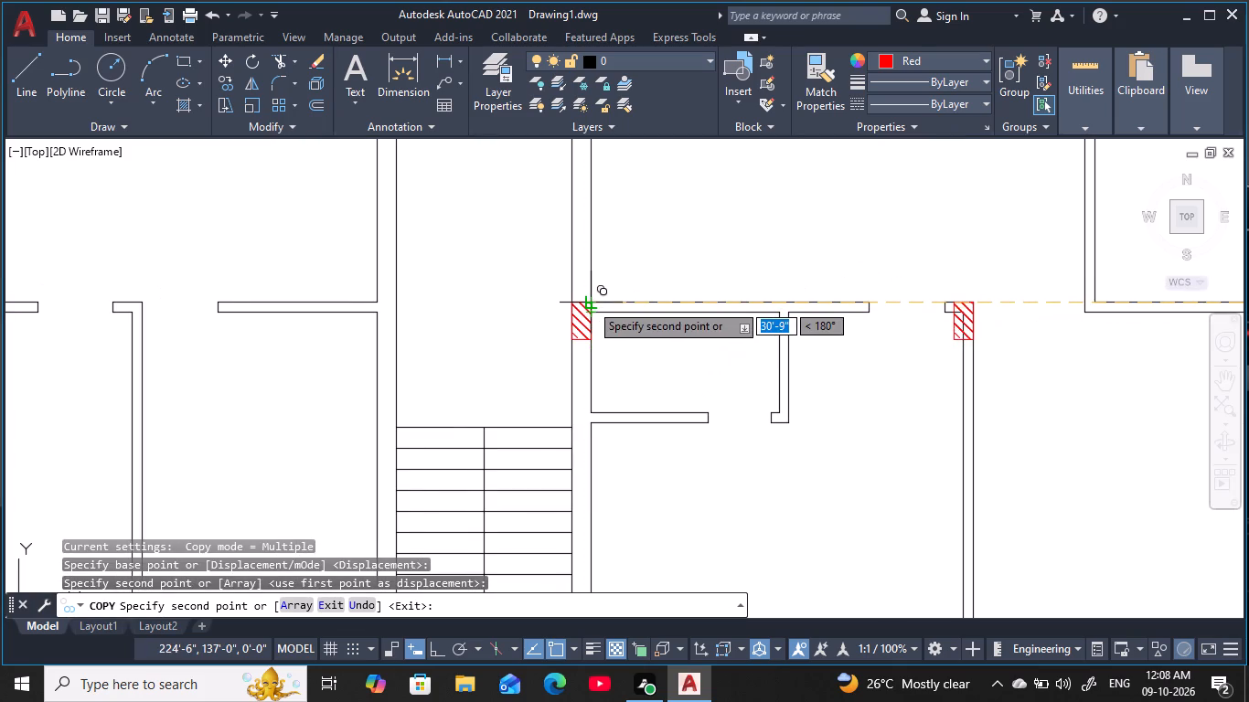
pyautogui.click(590, 303)
pyautogui.moveTo(646, 367); pyautogui.dragTo(673, 317, button='middle')
pyautogui.scroll(-1, 673, 315)
pyautogui.moveTo(673, 315); pyautogui.dragTo(745, 291, button='middle')
pyautogui.moveTo(626, 277); pyautogui.dragTo(731, 303, button='middle')
pyautogui.scroll(4, 679, 292)
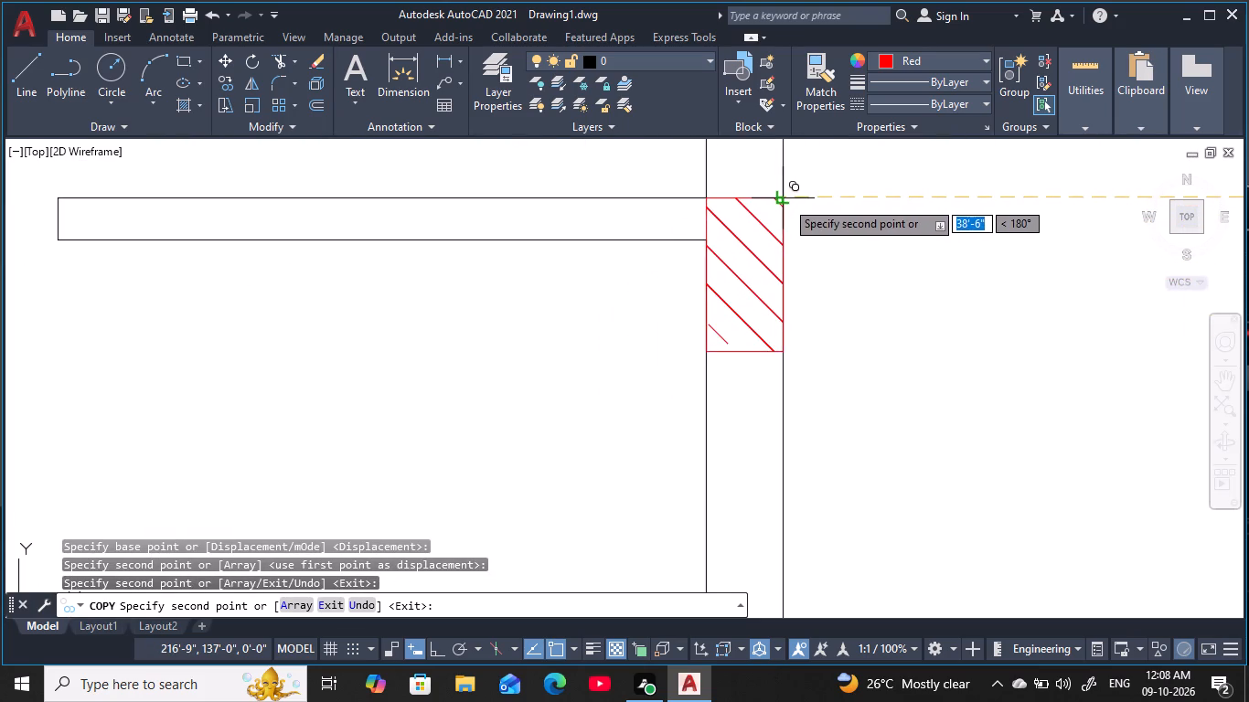
pyautogui.click(781, 197)
# Copy the same column onto the northwest wall corner of the room just west of the staircase, then finish copying.
pyautogui.scroll(-2, 838, 306)
pyautogui.moveTo(885, 312); pyautogui.dragTo(807, 263, button='middle')
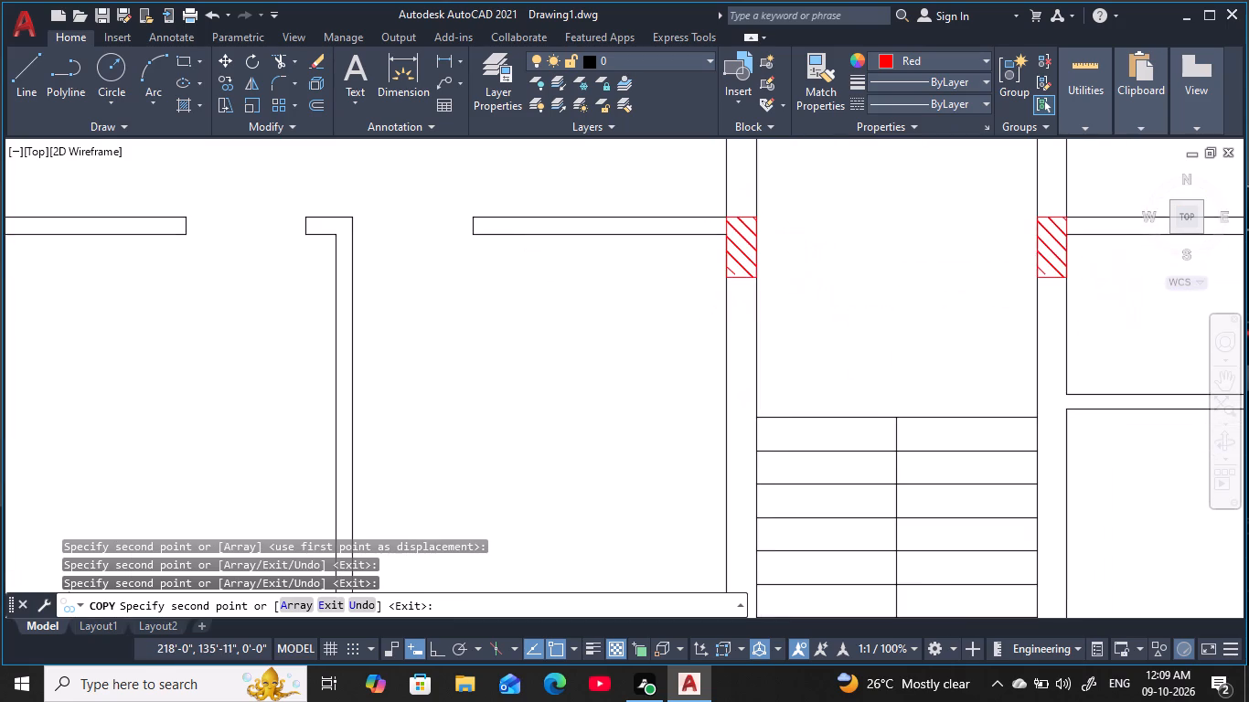
pyautogui.scroll(-1, 844, 335)
pyautogui.moveTo(848, 325); pyautogui.dragTo(885, 230, button='middle')
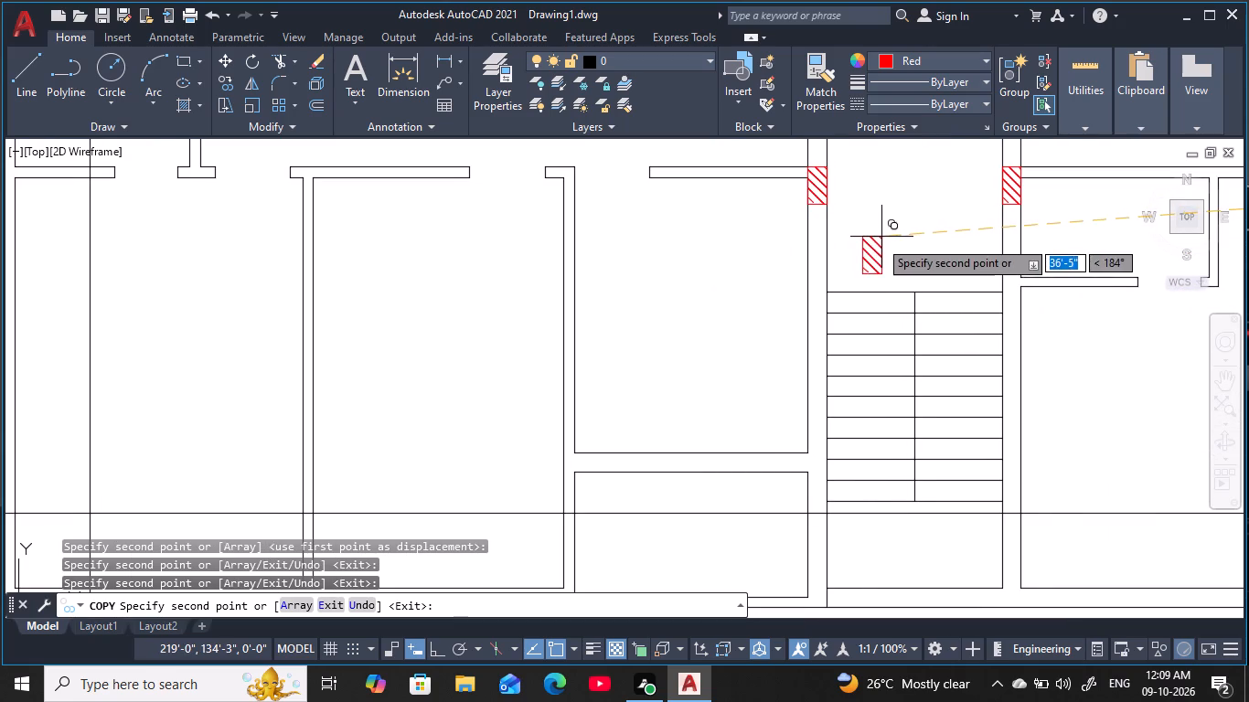
pyautogui.moveTo(662, 228); pyautogui.dragTo(732, 341, button='middle')
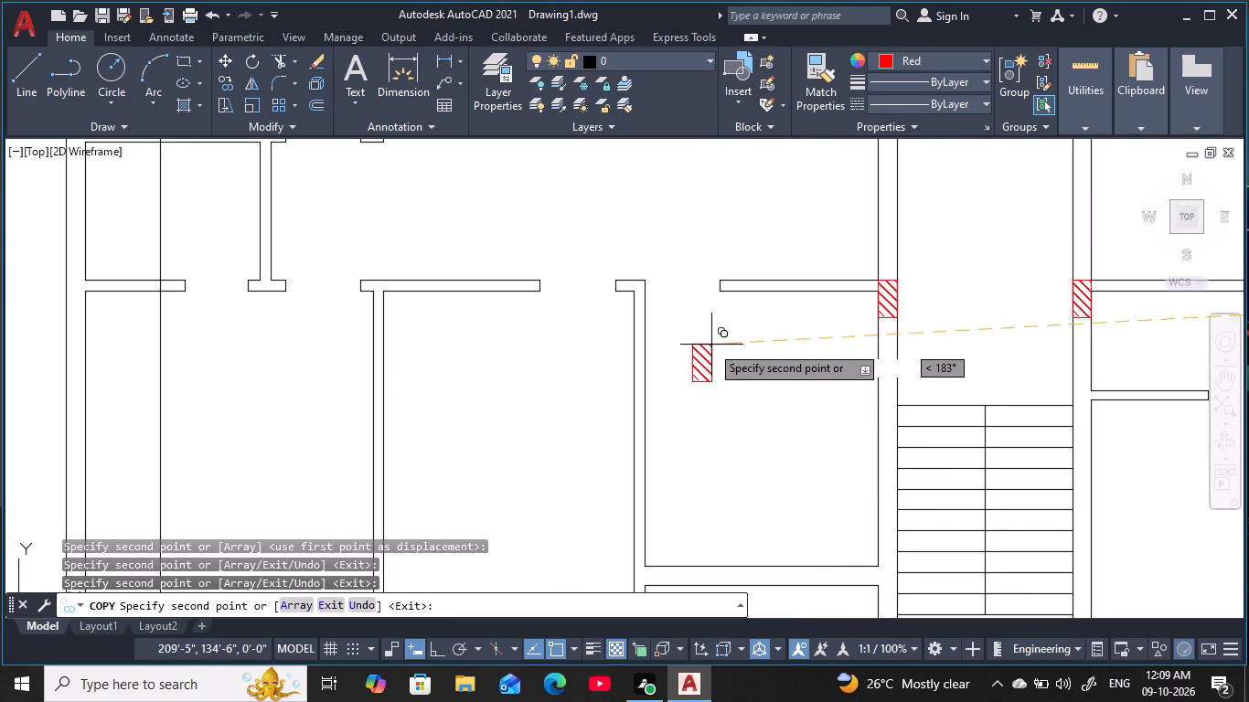
pyautogui.scroll(2, 707, 344)
pyautogui.moveTo(601, 248); pyautogui.dragTo(685, 337, button='middle')
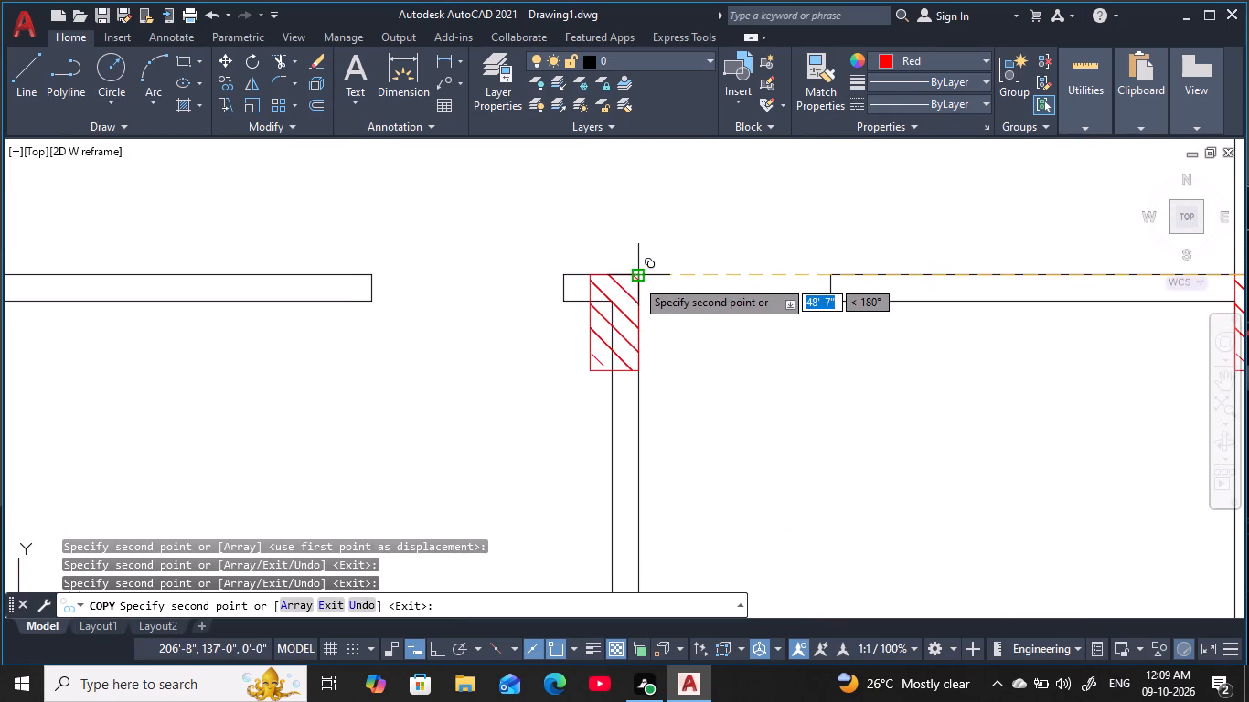
pyautogui.click(635, 279)
pyautogui.scroll(-2, 715, 367)
pyautogui.moveTo(727, 367); pyautogui.dragTo(854, 299, button='middle')
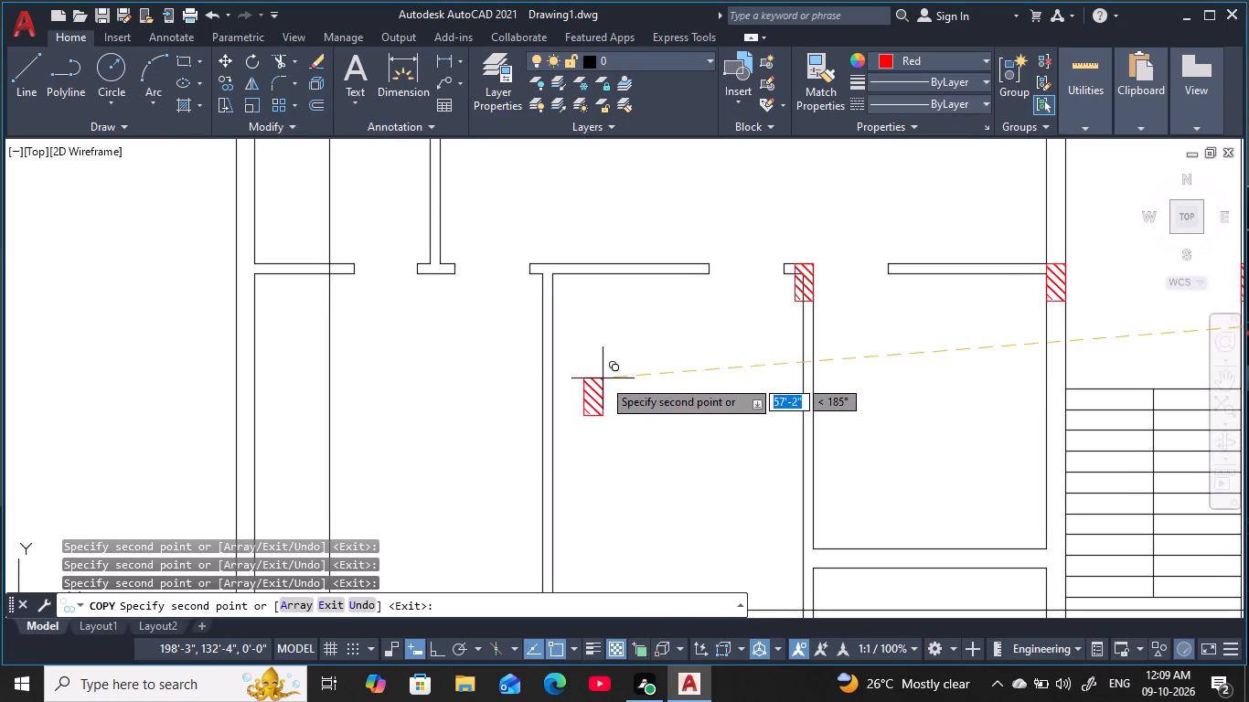
pyautogui.moveTo(621, 285); pyautogui.dragTo(625, 348, button='middle')
pyautogui.scroll(-2, 625, 348)
pyautogui.moveTo(678, 312); pyautogui.dragTo(601, 324, button='middle')
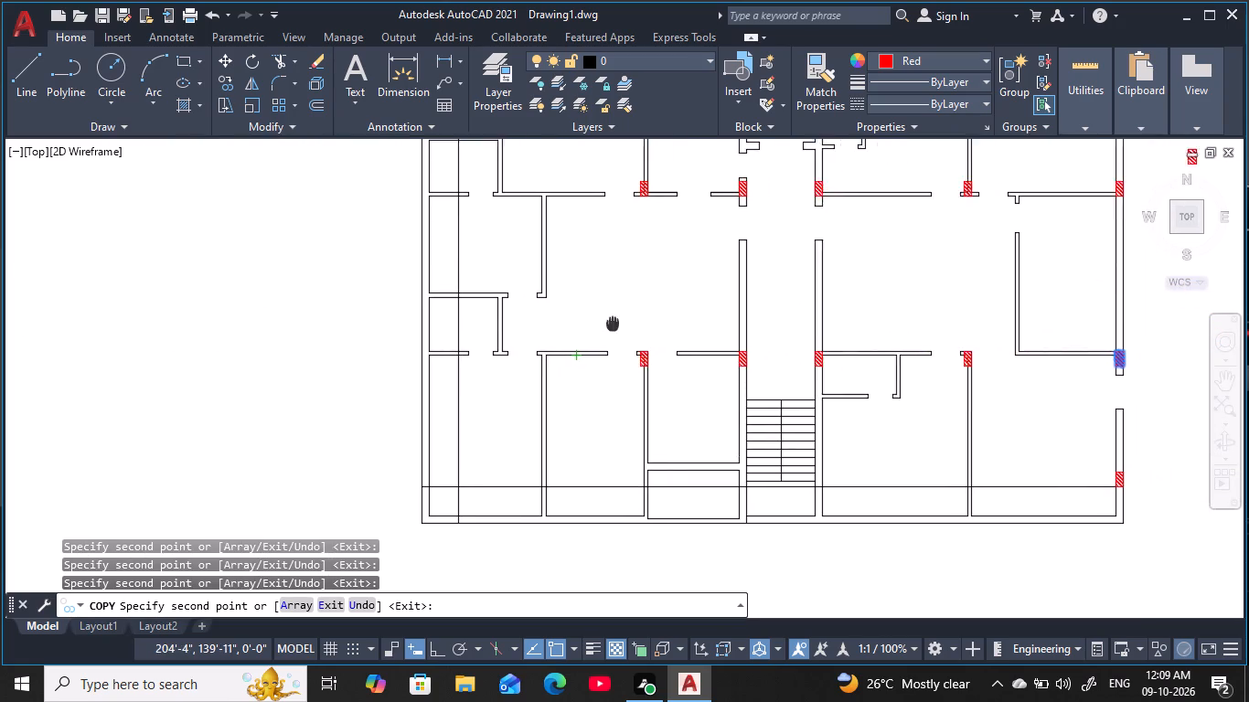
pyautogui.moveTo(601, 324); pyautogui.dragTo(480, 332, button='middle')
pyautogui.moveTo(734, 315); pyautogui.dragTo(663, 322, button='middle')
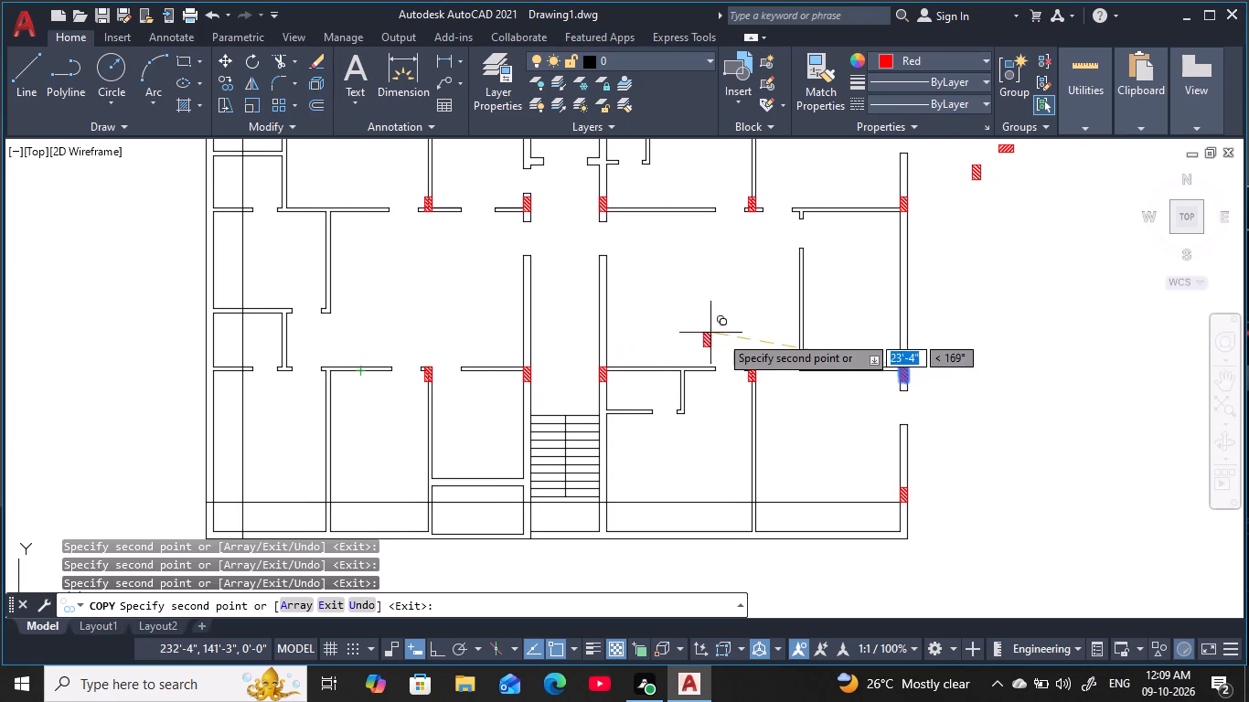
pyautogui.press('Escape')
pyautogui.press('Escape')
pyautogui.press('Escape')
pyautogui.press('Escape')
pyautogui.press('Escape')
pyautogui.press('Escape')
pyautogui.press('Escape')
pyautogui.press('Escape')
pyautogui.press('Escape')
pyautogui.press('Escape')
pyautogui.press('Escape')
pyautogui.press('Escape')
pyautogui.press('Escape')
pyautogui.press('Escape')
pyautogui.press('Escape')
pyautogui.press('Escape')
pyautogui.moveTo(761, 327); pyautogui.dragTo(699, 371, button='middle')
pyautogui.scroll(-1, 702, 367)
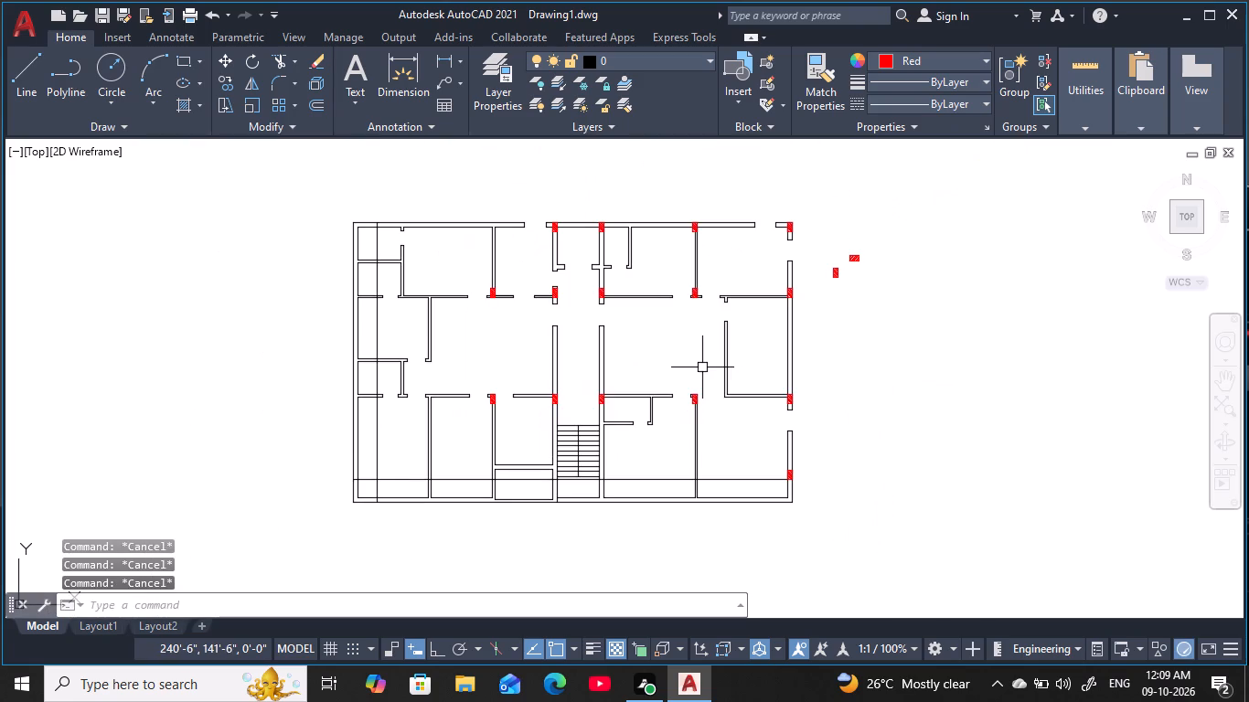
pyautogui.press('Escape')
pyautogui.press('Escape')
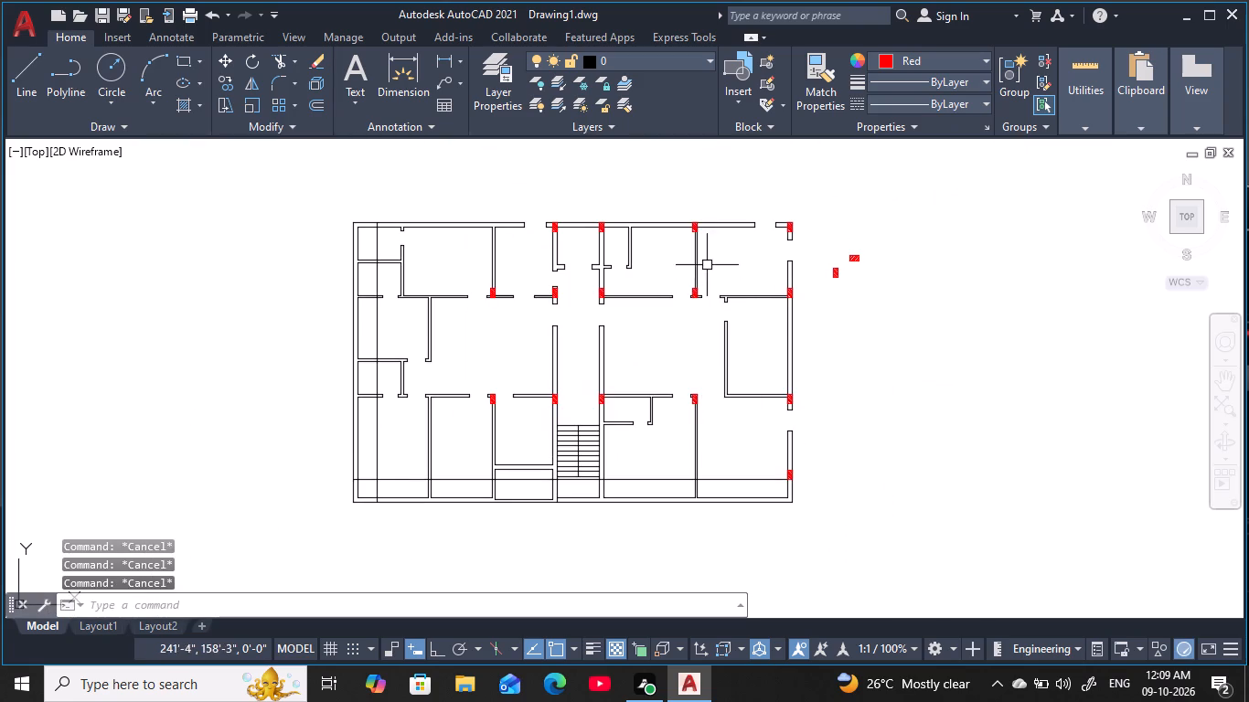
# Copy the spare upright column from outside the plan onto the wall between the two southeast rooms, its lower-right corner on the horizontal guide line.
pyautogui.moveTo(710, 441); pyautogui.dragTo(736, 399, button='middle')
pyautogui.moveTo(859, 216); pyautogui.dragTo(862, 266, button='middle')
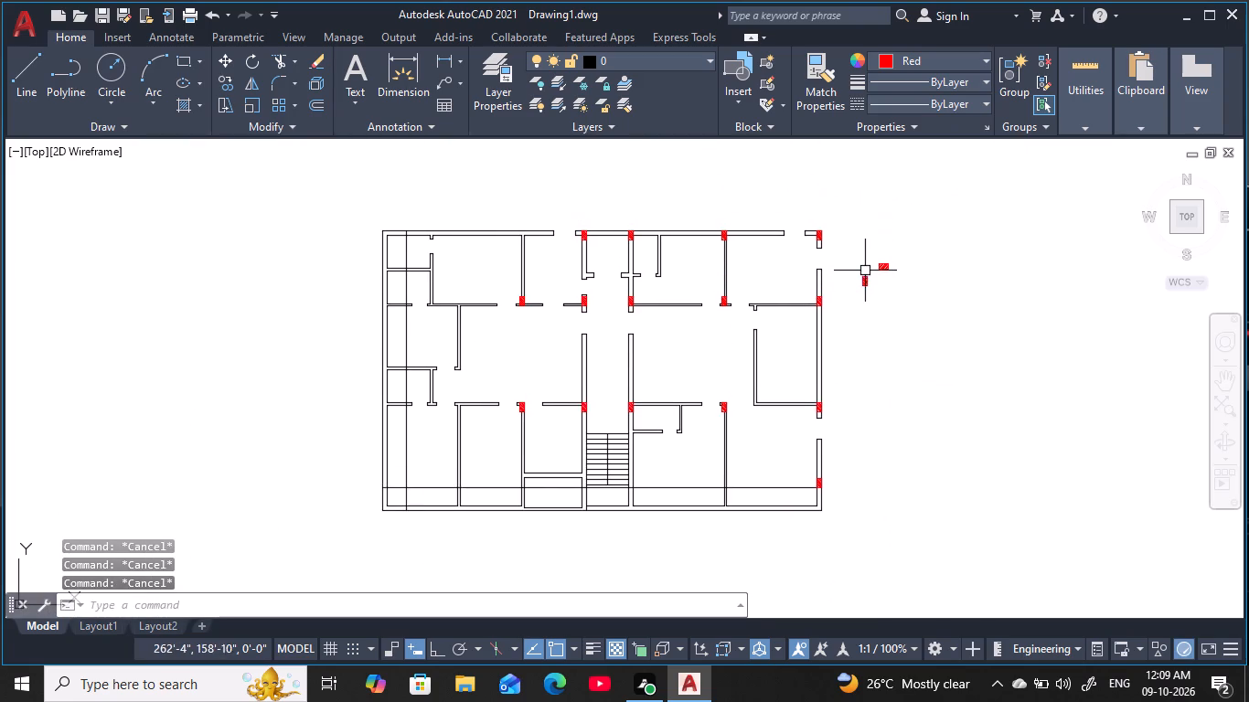
pyautogui.scroll(3, 865, 271)
pyautogui.click(833, 282)
pyautogui.click(894, 404)
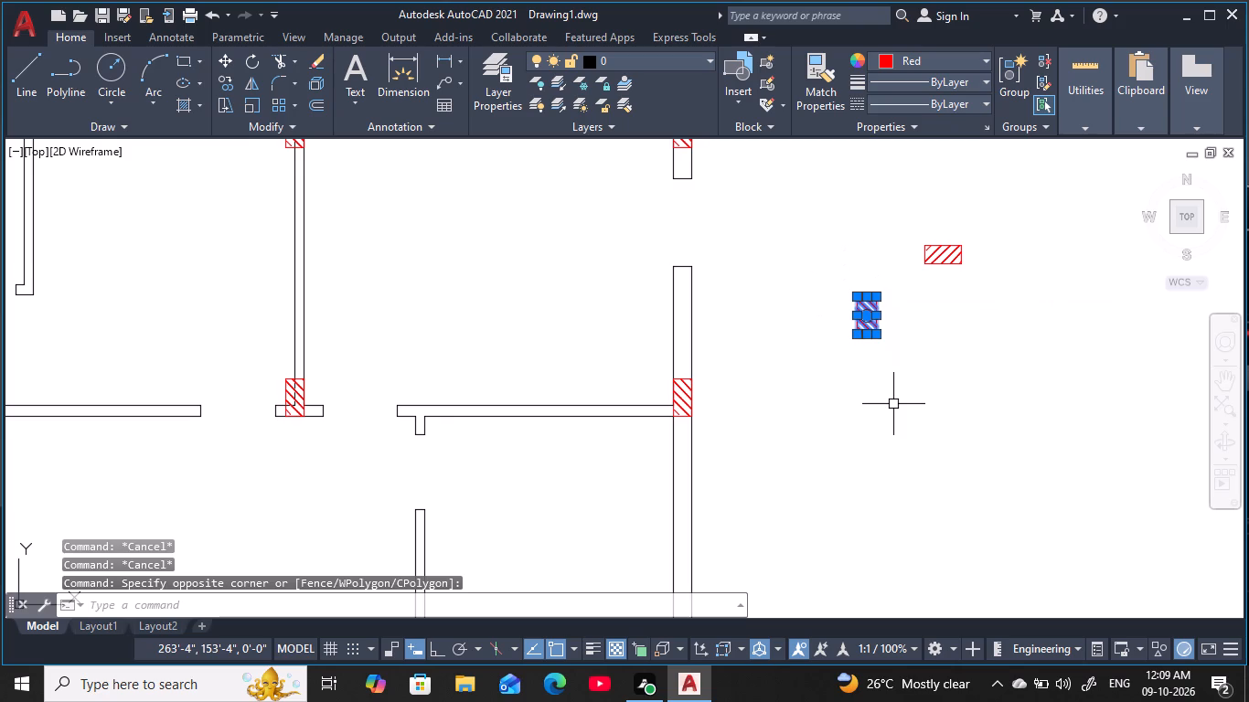
pyautogui.press('c')
pyautogui.press('o')
pyautogui.press('space')
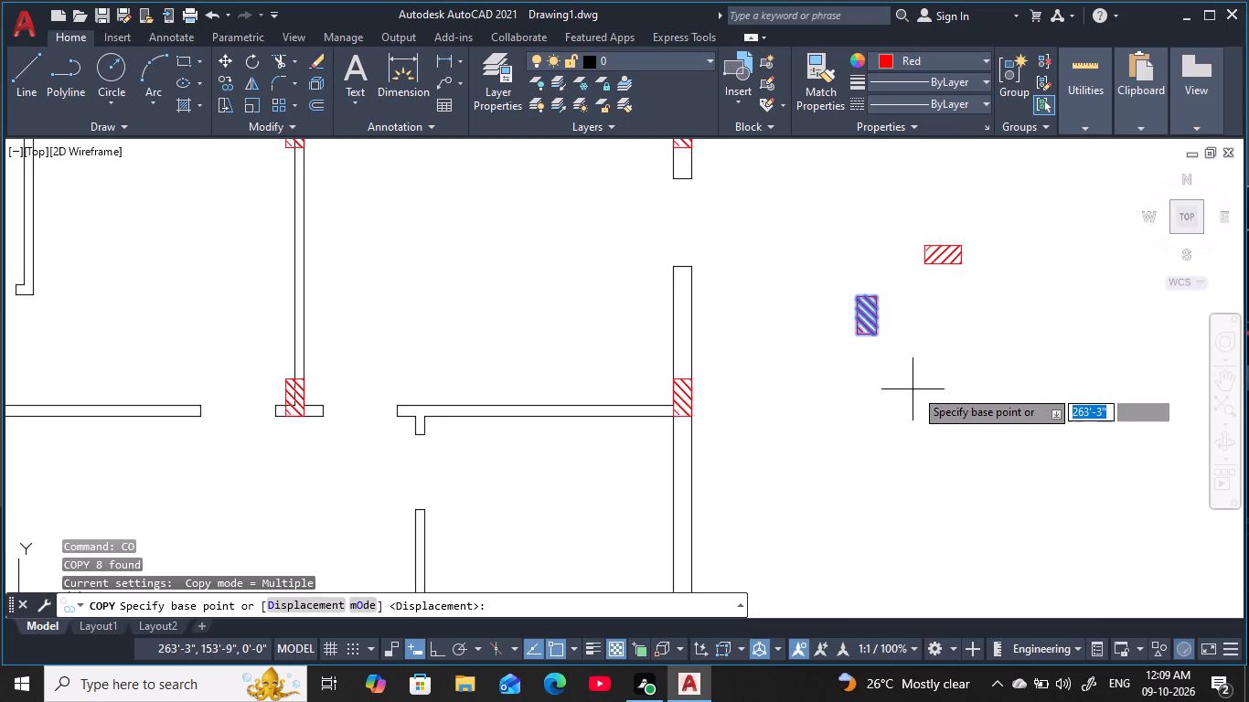
pyautogui.click(880, 335)
pyautogui.scroll(-1, 815, 424)
pyautogui.moveTo(816, 424); pyautogui.dragTo(945, 253, button='middle')
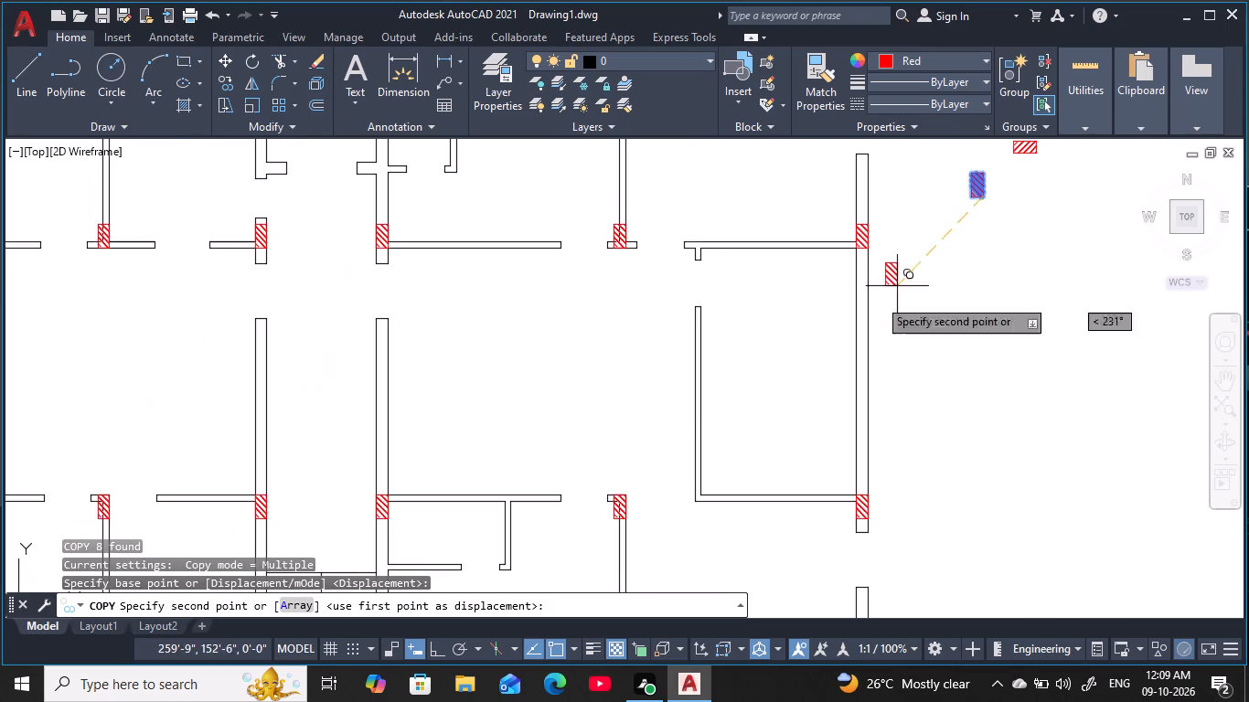
pyautogui.moveTo(705, 462); pyautogui.dragTo(808, 134, button='middle')
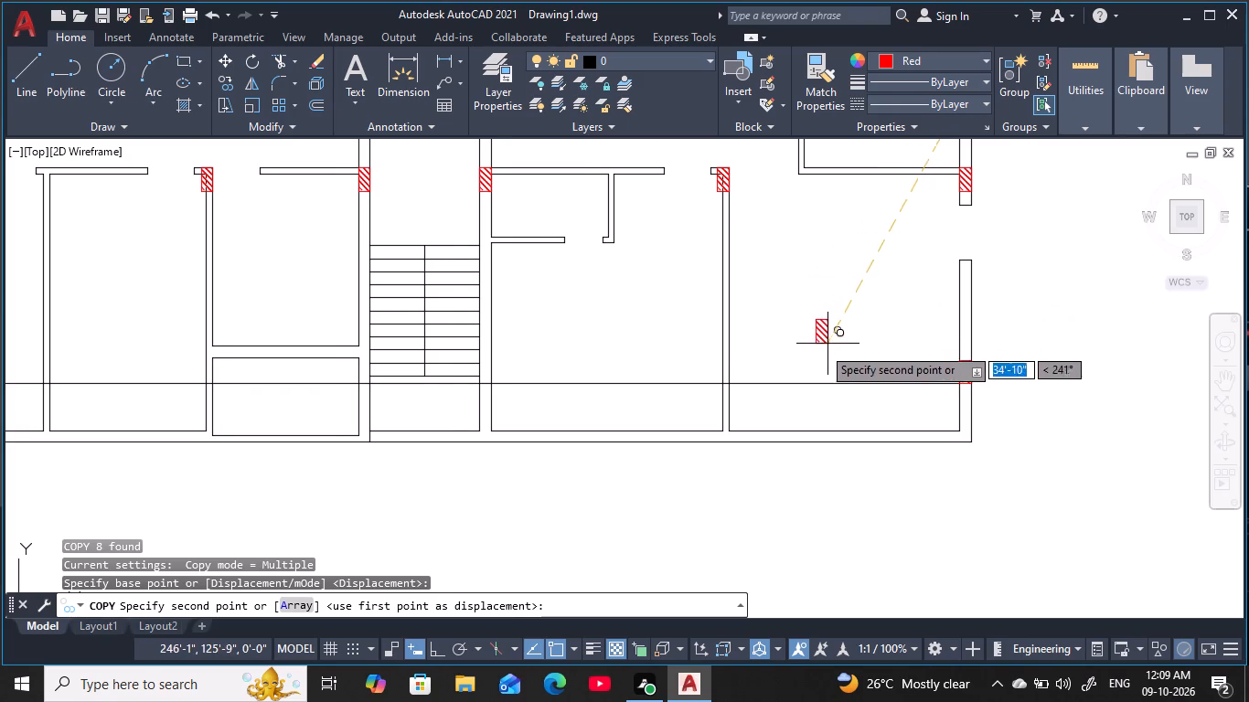
pyautogui.moveTo(822, 346); pyautogui.dragTo(827, 337, button='middle')
pyautogui.scroll(2, 727, 362)
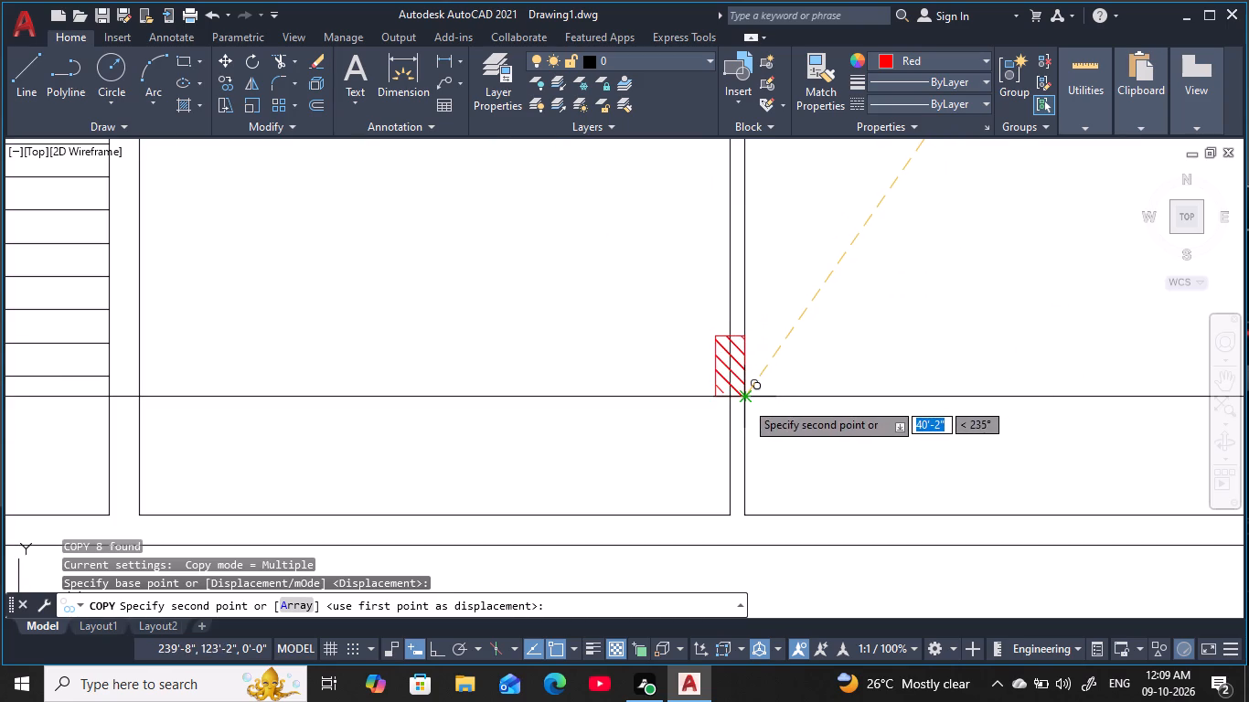
pyautogui.click(745, 399)
# Copy the same column onto the staircase's west wall, its lower-right corner on the horizontal guide line.
pyautogui.scroll(-2, 787, 373)
pyautogui.moveTo(803, 360); pyautogui.dragTo(865, 326, button='middle')
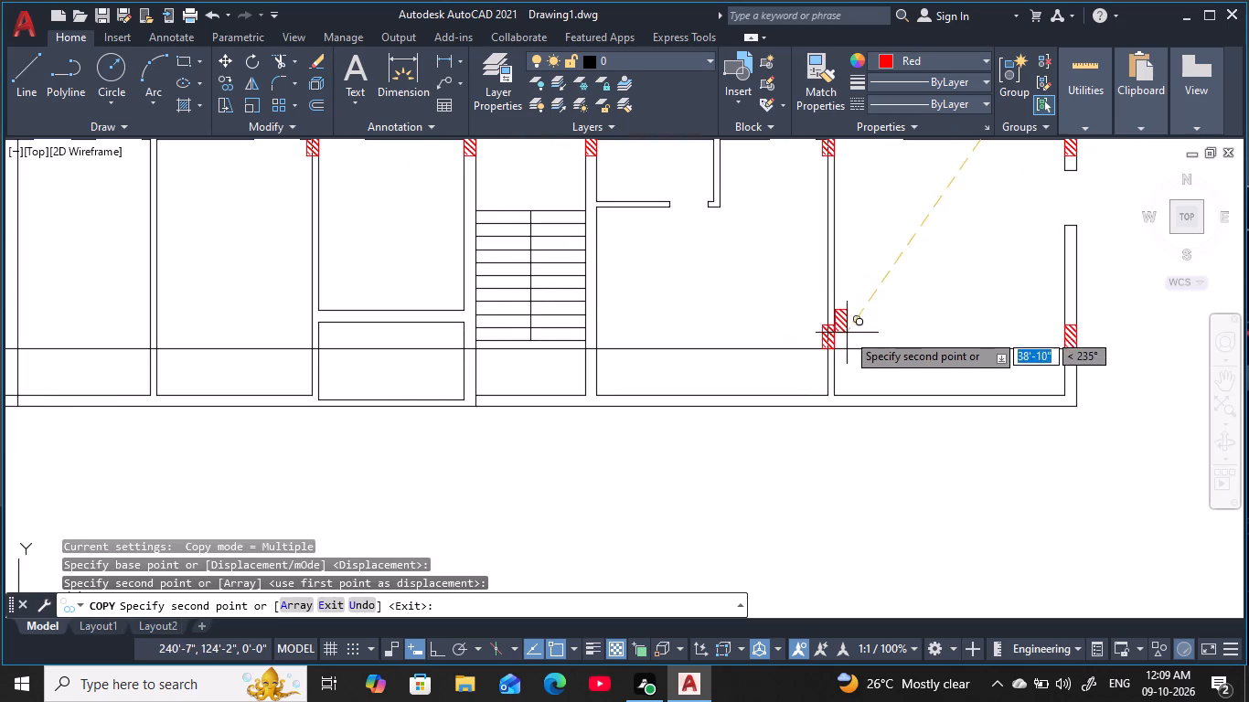
pyautogui.moveTo(679, 332); pyautogui.dragTo(796, 334, button='middle')
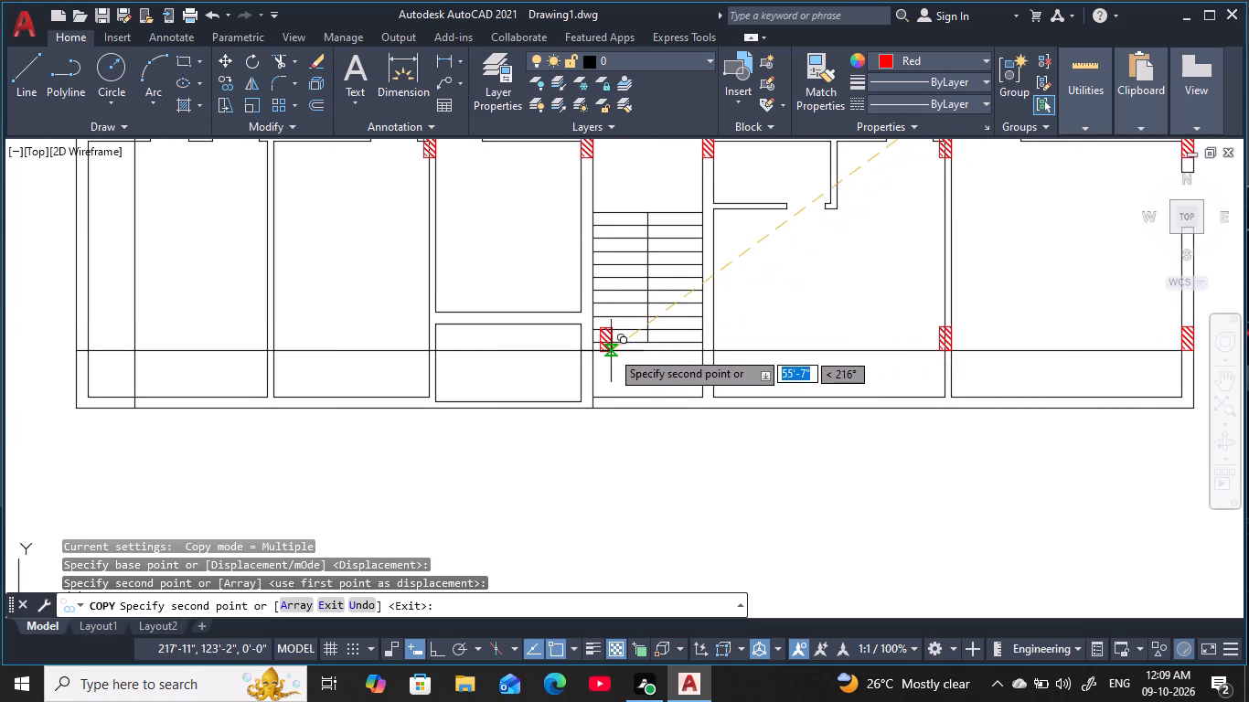
pyautogui.scroll(3, 611, 349)
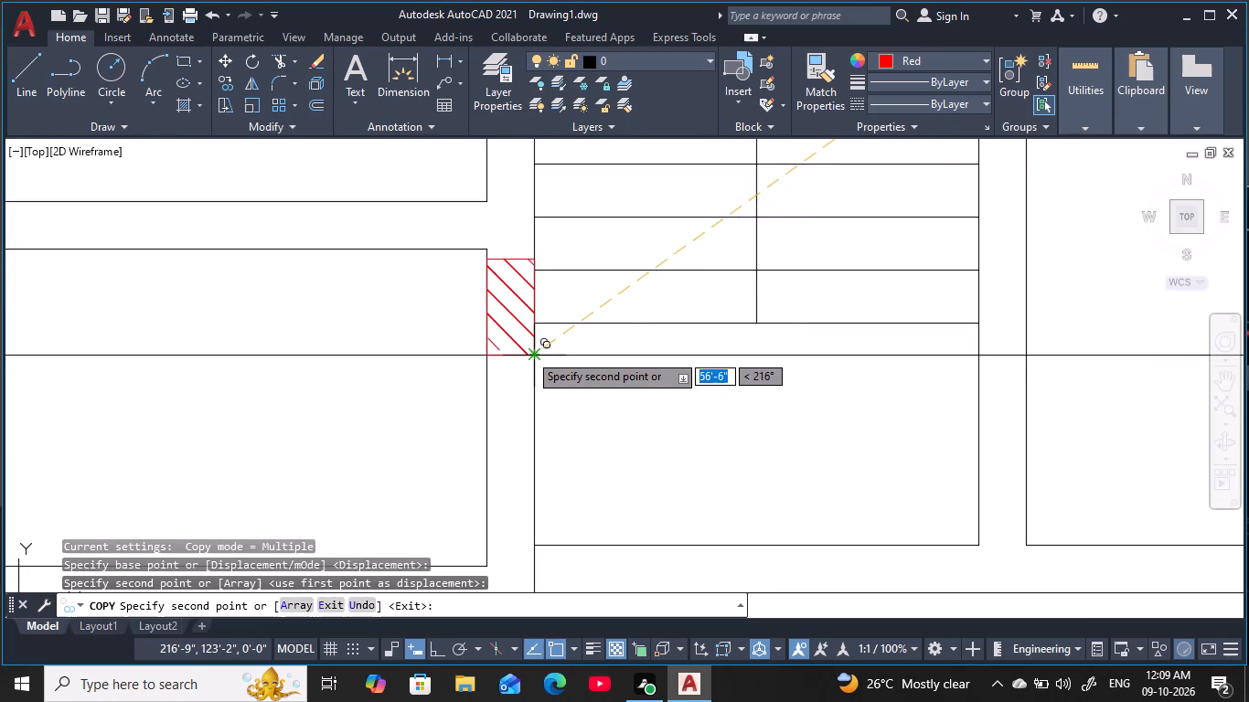
pyautogui.click(530, 353)
# Copy the same column onto the staircase's east wall, its lower-right corner on the horizontal guide line.
pyautogui.scroll(-2, 571, 404)
pyautogui.moveTo(606, 422); pyautogui.dragTo(868, 360, button='middle')
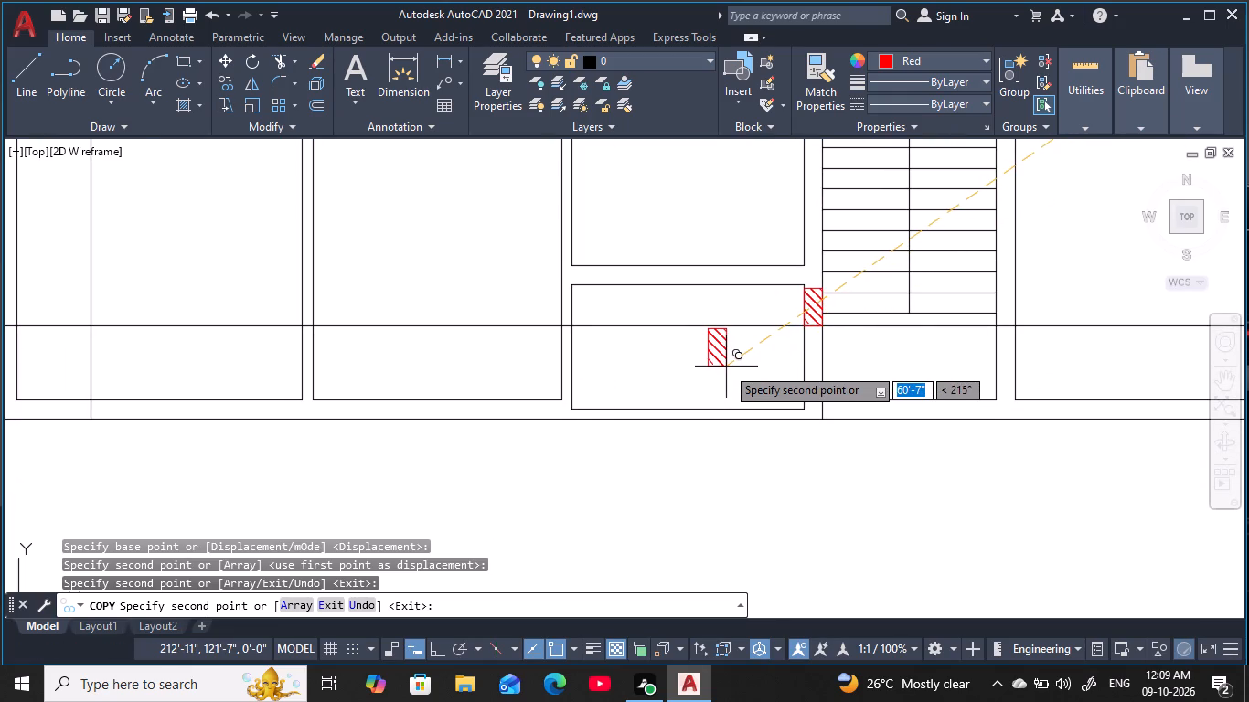
pyautogui.moveTo(728, 378); pyautogui.dragTo(749, 378, button='middle')
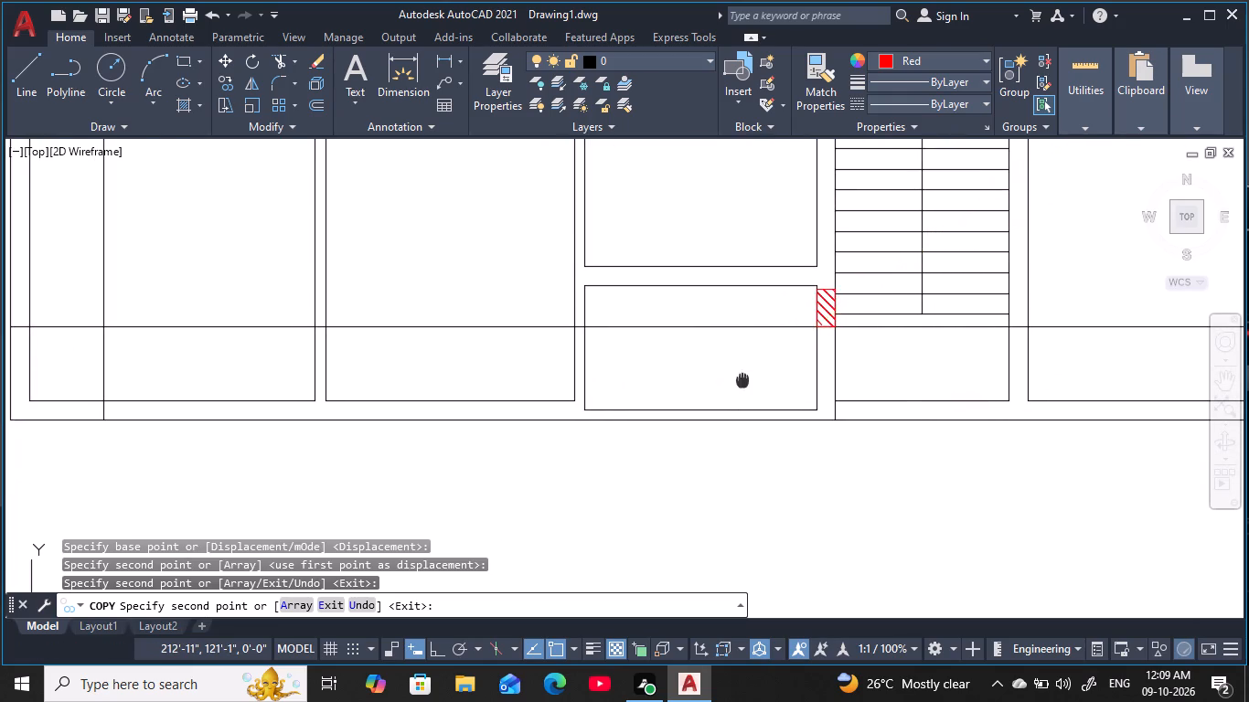
pyautogui.moveTo(749, 378); pyautogui.dragTo(815, 362, button='middle')
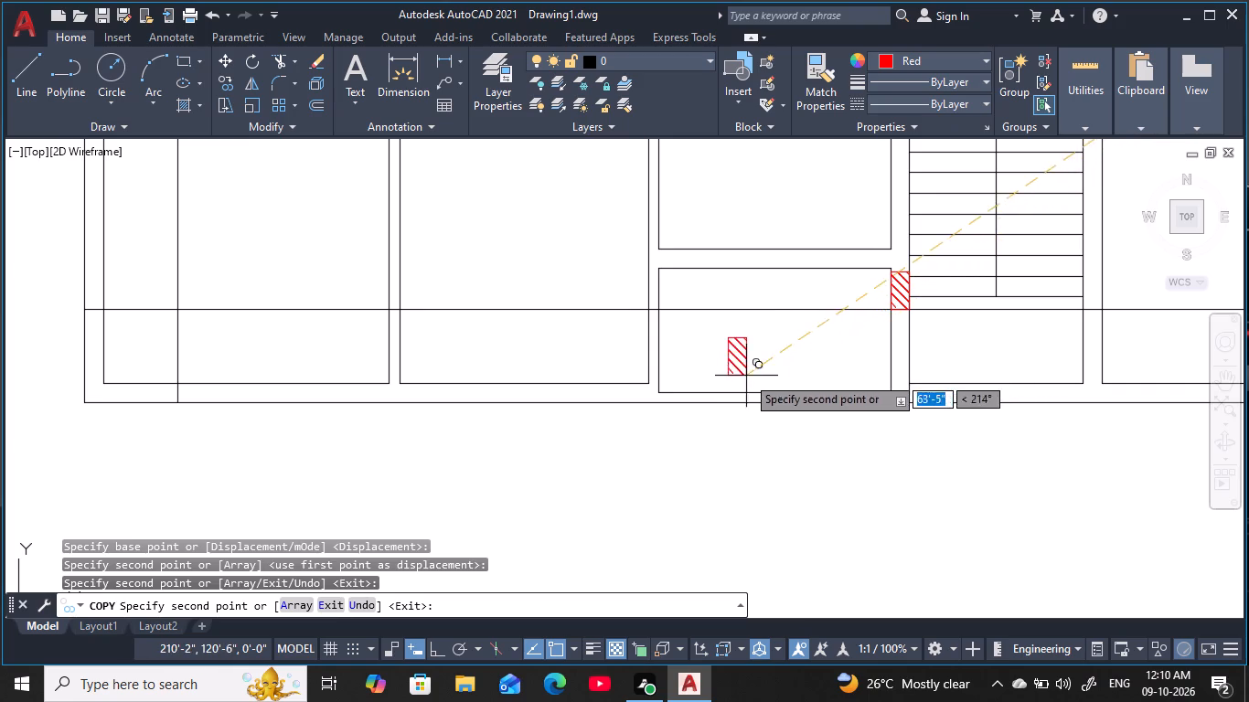
pyautogui.moveTo(746, 375); pyautogui.dragTo(779, 378, button='middle')
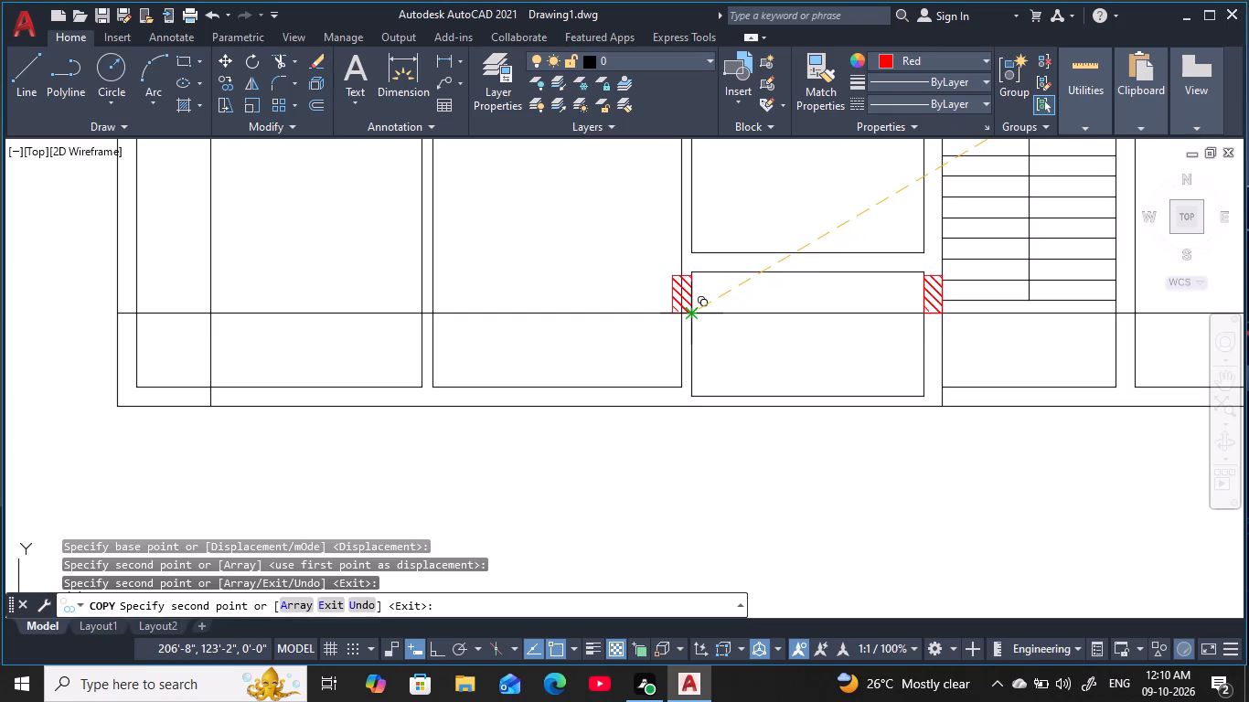
pyautogui.middleClick(800, 314)
pyautogui.scroll(-2, 797, 321)
pyautogui.scroll(2, 788, 320)
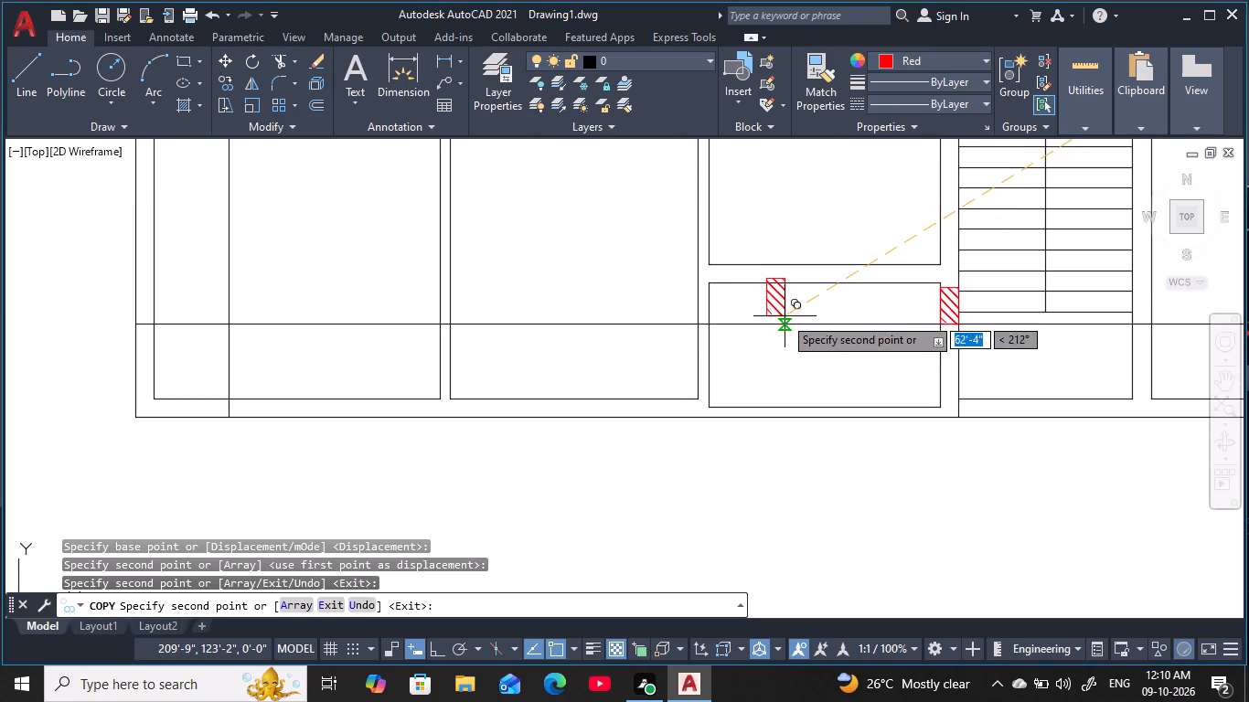
pyautogui.scroll(-2, 781, 315)
pyautogui.moveTo(780, 315); pyautogui.dragTo(677, 347, button='middle')
pyautogui.scroll(1, 792, 342)
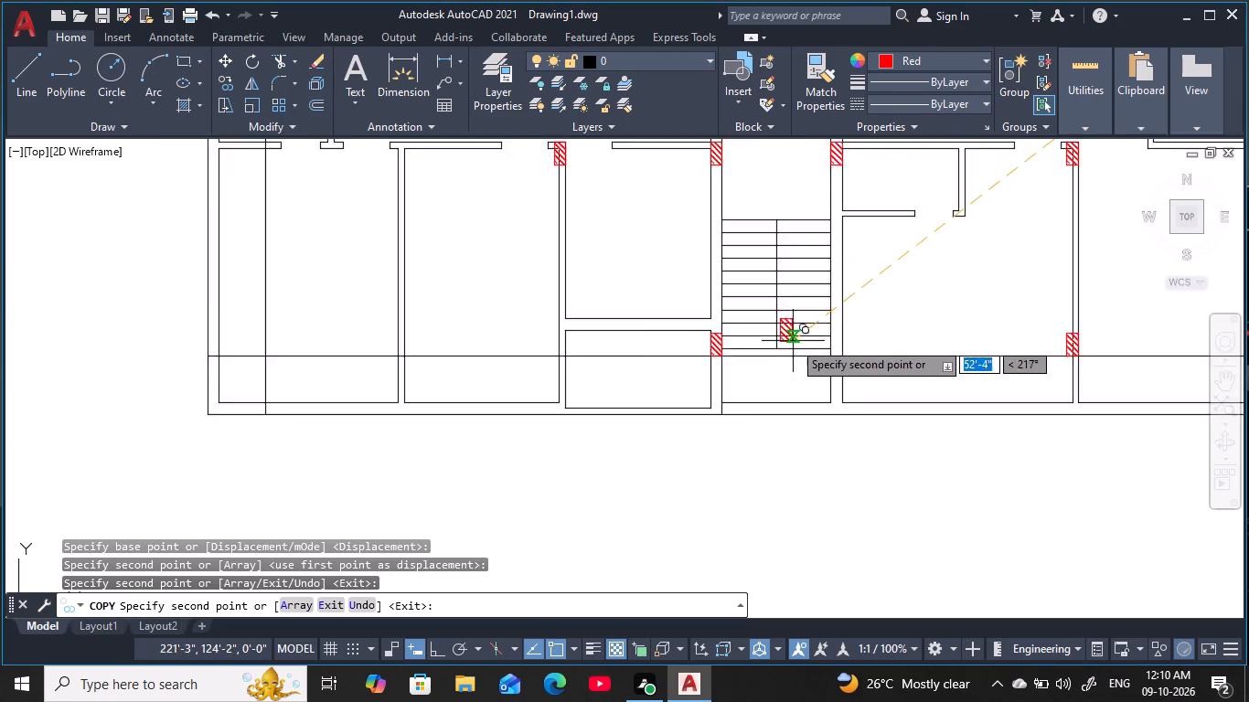
pyautogui.scroll(2, 793, 341)
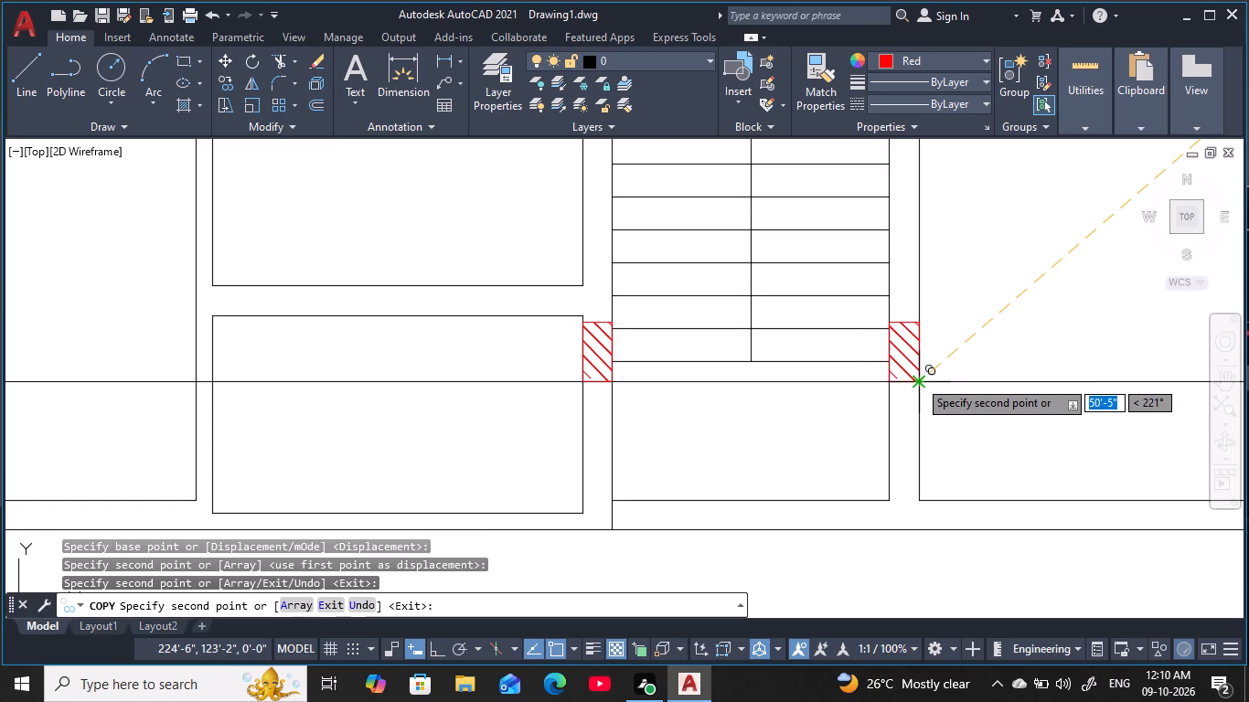
pyautogui.click(919, 380)
# Copy the same column onto the west wall of the small room west of the staircase, on the horizontal guide line, and finish copying.
pyautogui.scroll(-2, 963, 360)
pyautogui.moveTo(883, 399); pyautogui.dragTo(983, 388, button='middle')
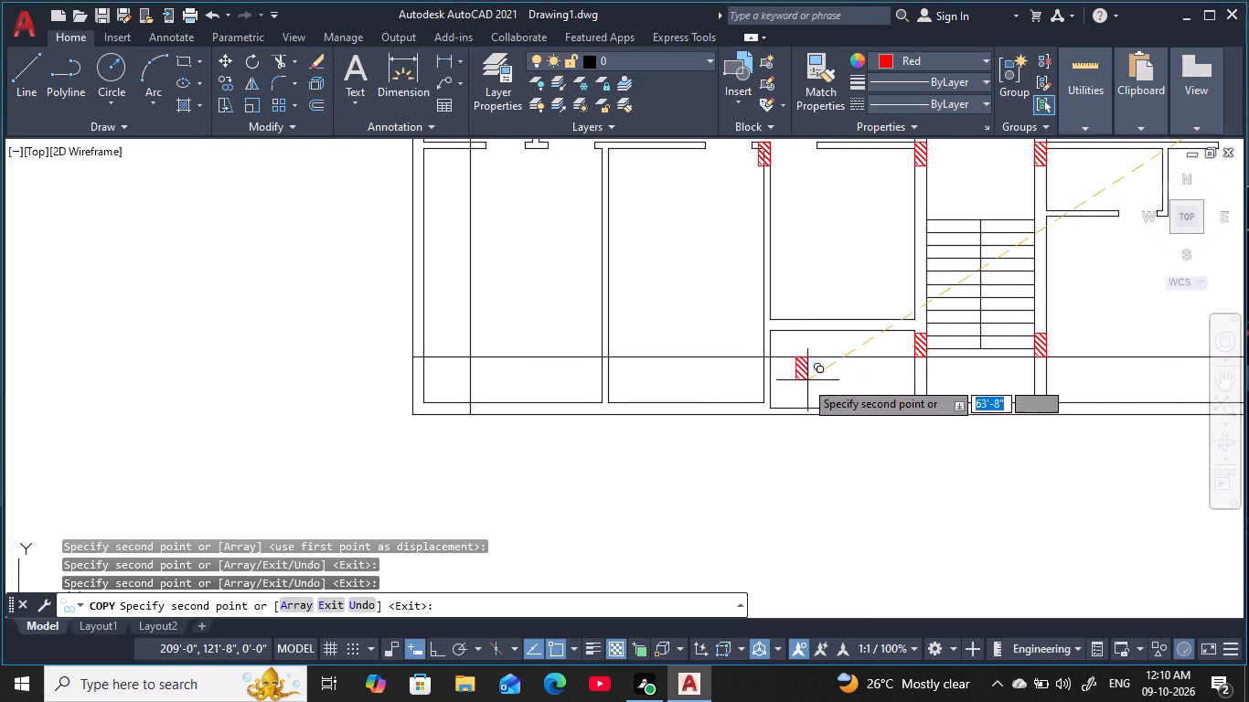
pyautogui.scroll(1, 773, 387)
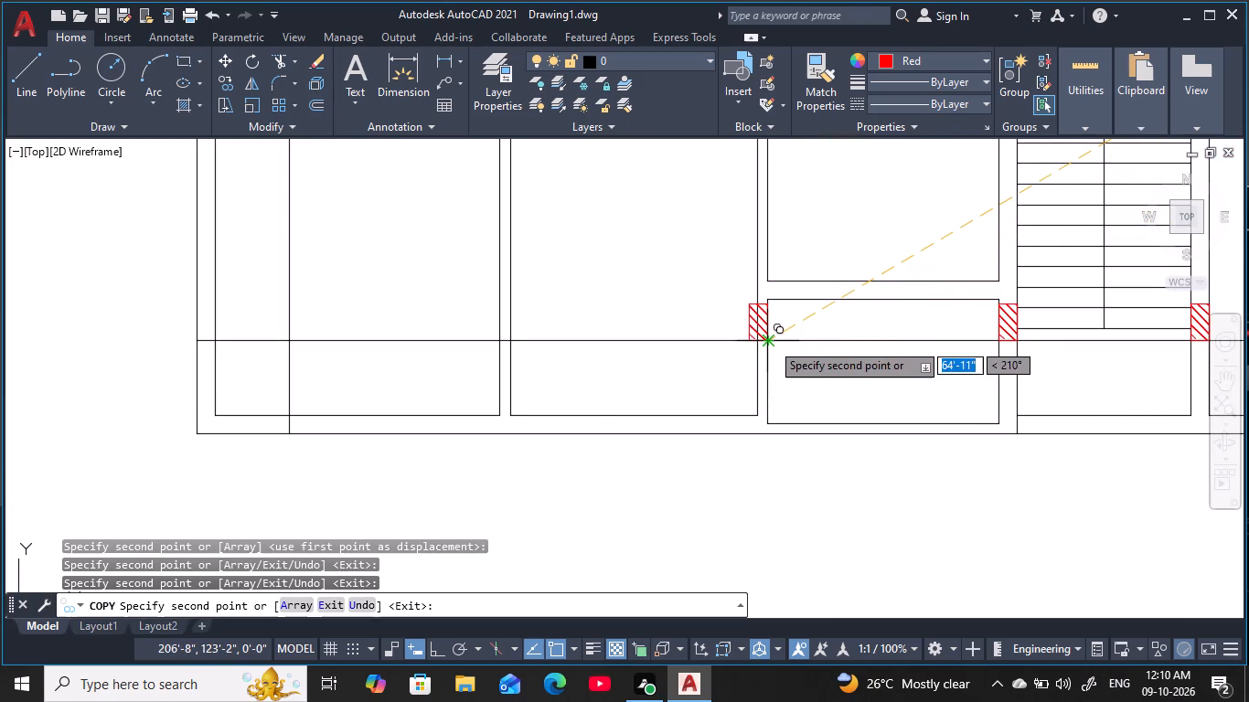
pyautogui.click(771, 342)
pyautogui.moveTo(817, 395); pyautogui.dragTo(953, 372, button='middle')
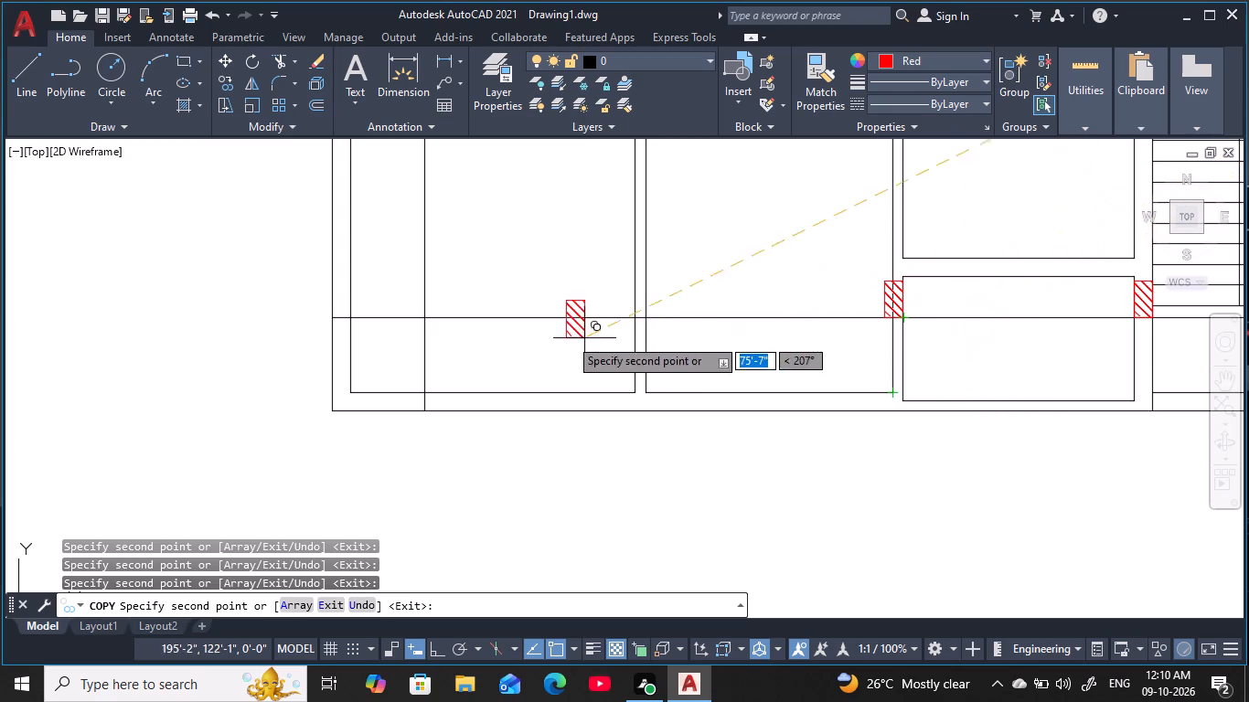
pyautogui.moveTo(523, 337); pyautogui.dragTo(649, 387, button='middle')
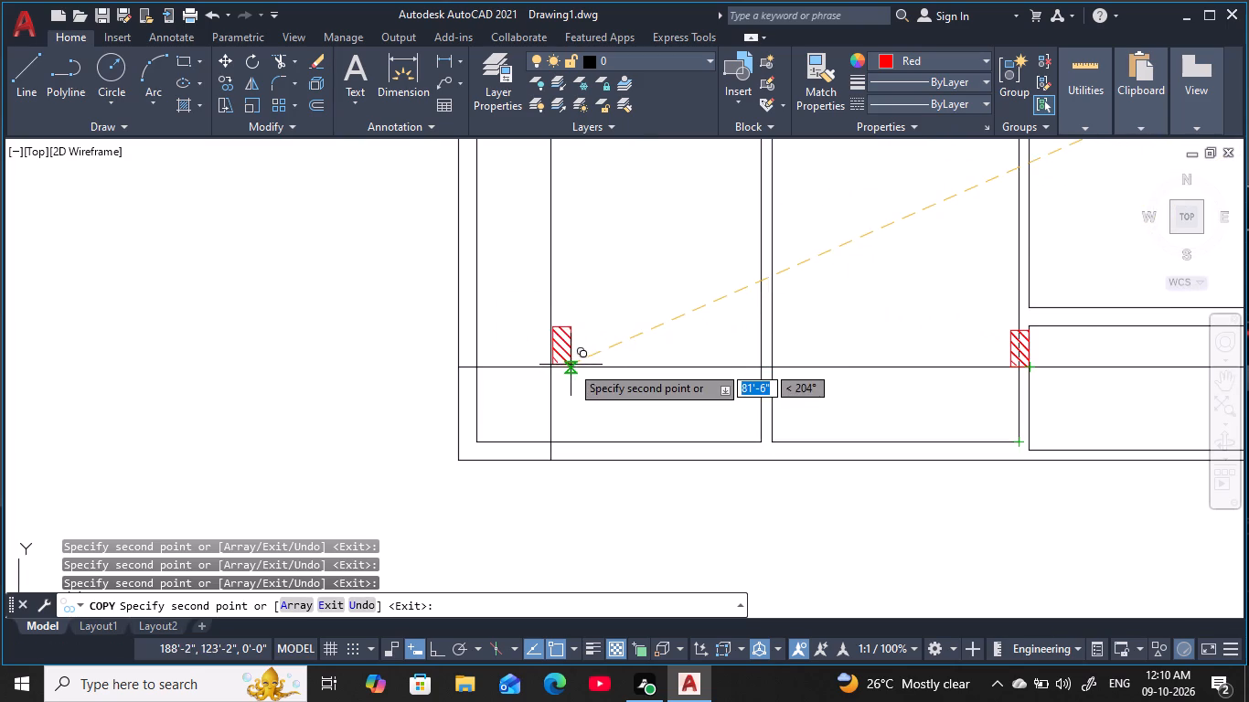
pyautogui.scroll(-2, 641, 332)
pyautogui.moveTo(641, 330); pyautogui.dragTo(655, 414, button='middle')
pyautogui.scroll(-1, 662, 359)
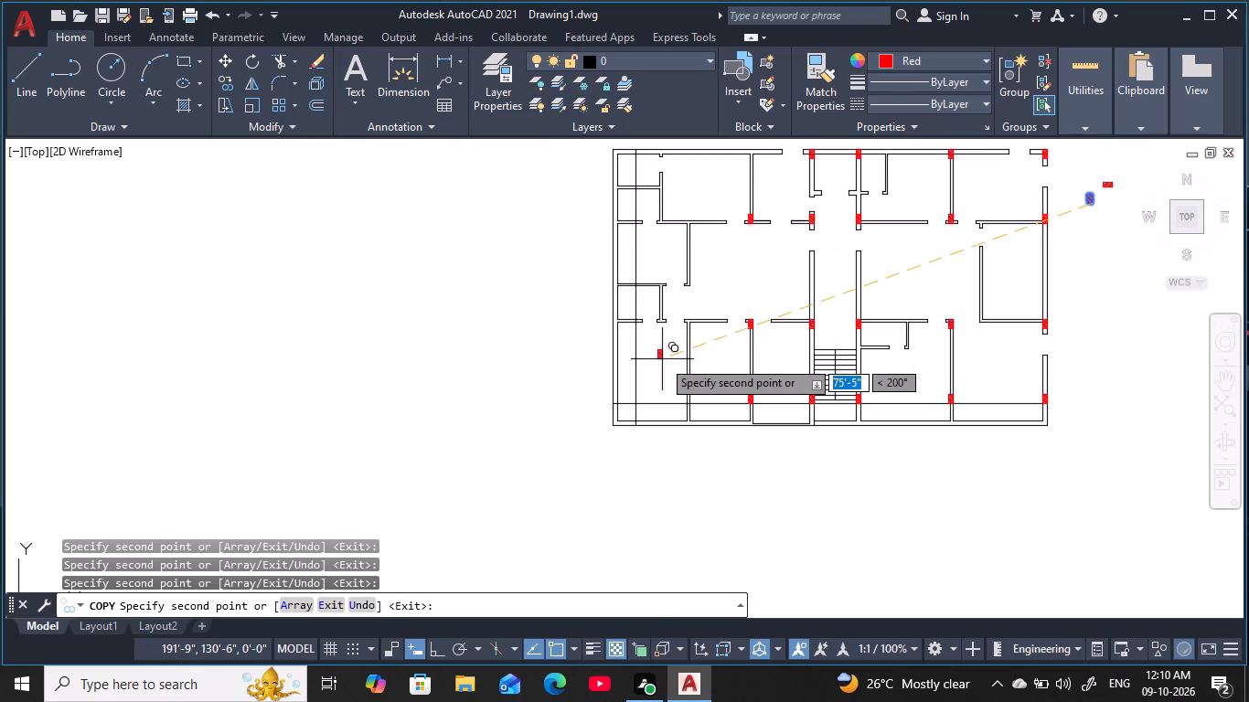
pyautogui.moveTo(661, 367); pyautogui.dragTo(649, 406, button='middle')
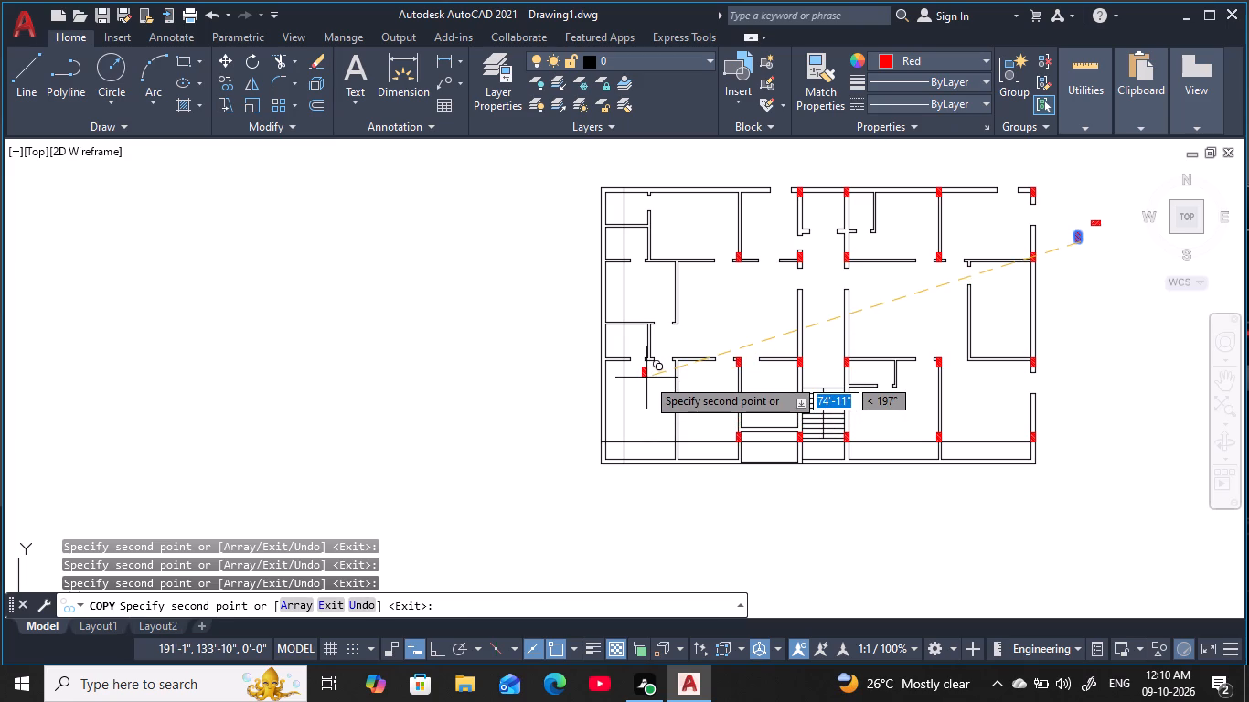
pyautogui.press('Escape')
pyautogui.press('Escape')
pyautogui.press('Escape')
pyautogui.press('Escape')
pyautogui.press('Escape')
pyautogui.press('Escape')
pyautogui.press('Escape')
pyautogui.press('Escape')
pyautogui.press('Escape')
pyautogui.press('Escape')
pyautogui.press('Escape')
pyautogui.press('Escape')
pyautogui.press('Escape')
pyautogui.press('Escape')
pyautogui.press('Escape')
pyautogui.press('Escape')
pyautogui.press('Escape')
pyautogui.press('Escape')
pyautogui.press('Escape')
pyautogui.press('Escape')
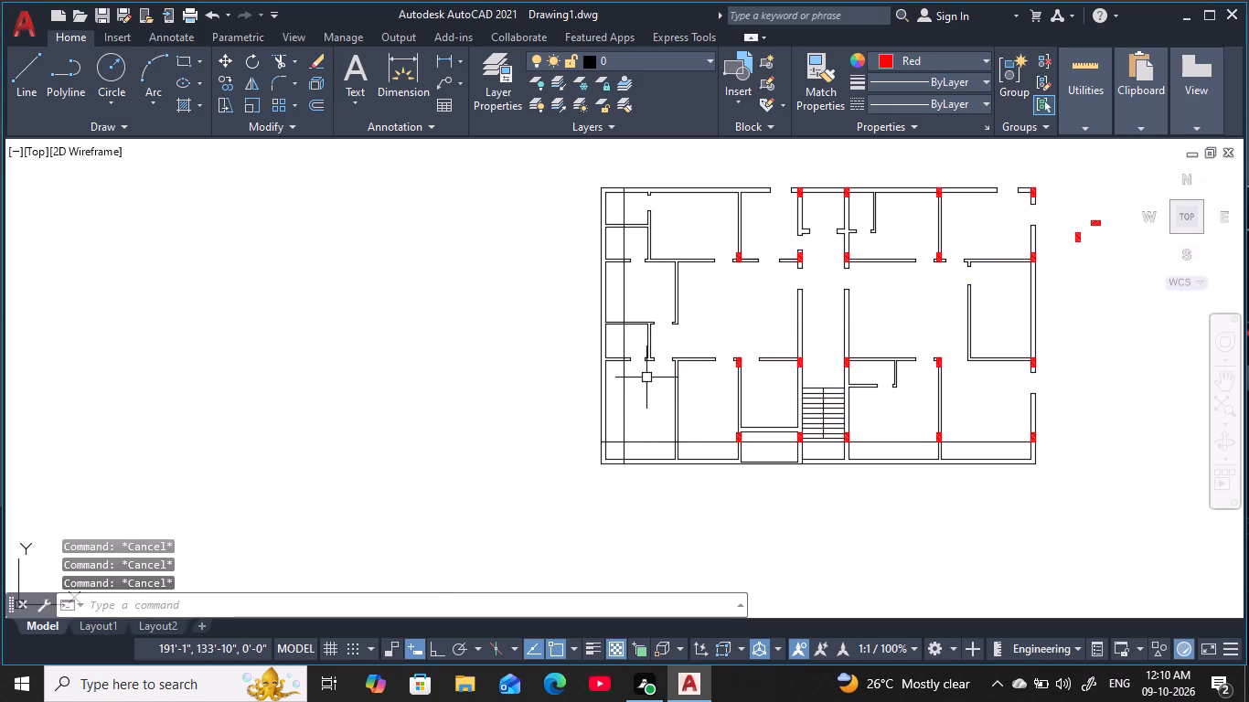
pyautogui.press('Escape')
pyautogui.press('Escape')
pyautogui.press('Escape')
pyautogui.press('Escape')
pyautogui.press('Escape')
pyautogui.press('Escape')
pyautogui.press('Escape')
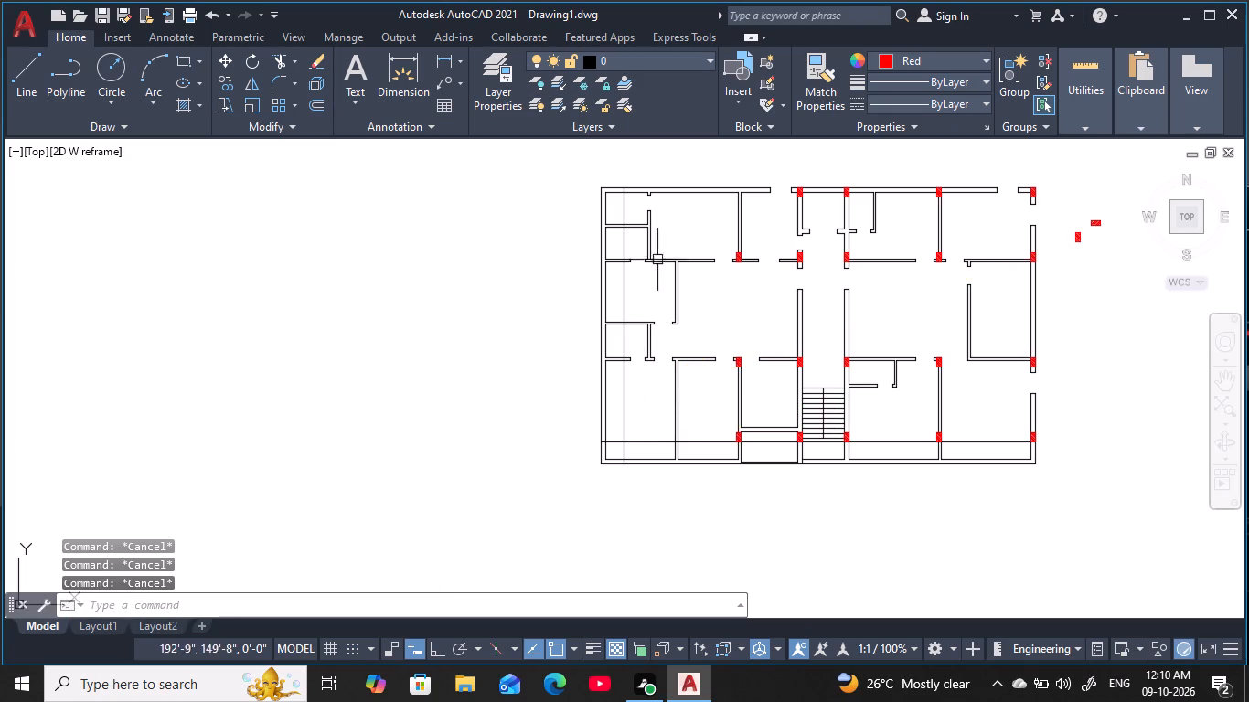
# Copy the spare horizontal column from outside the plan onto the north exterior wall, its lower-left corner on the vertical guide line near the northwest corner.
pyautogui.scroll(1, 643, 212)
pyautogui.moveTo(643, 212); pyautogui.dragTo(638, 286, button='middle')
pyautogui.moveTo(885, 345); pyautogui.dragTo(477, 332, button='middle')
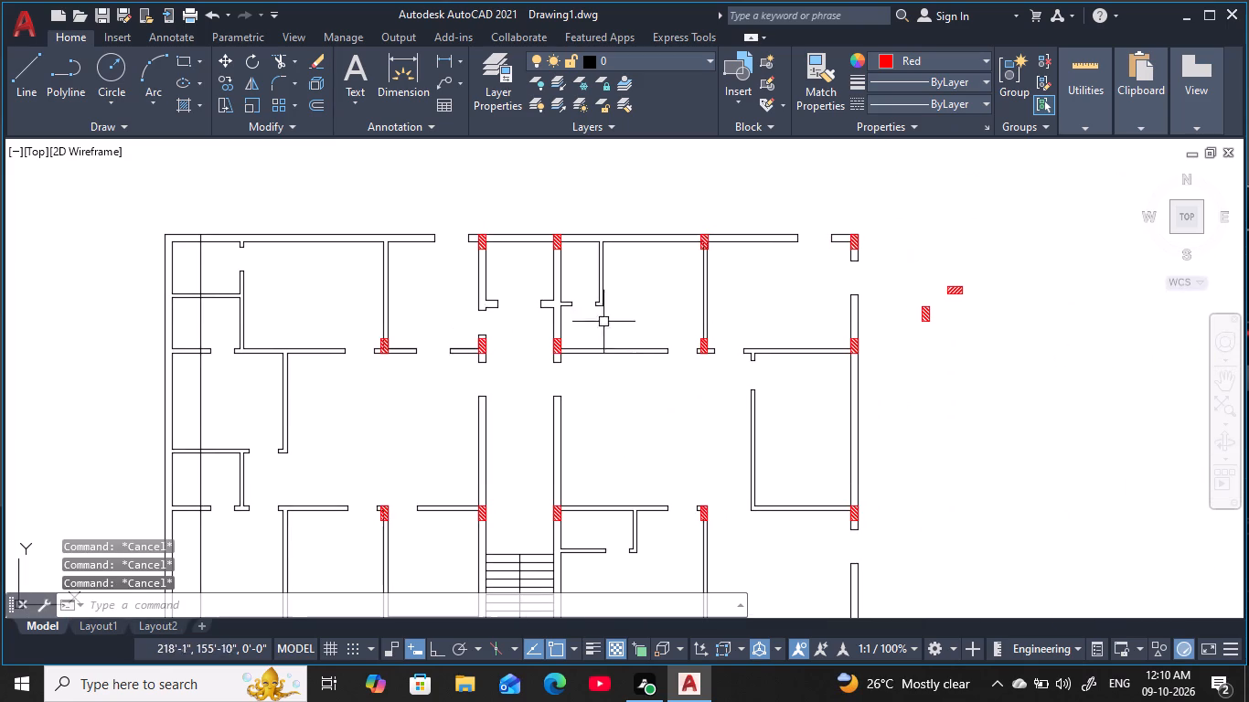
pyautogui.click(981, 307)
pyautogui.click(944, 268)
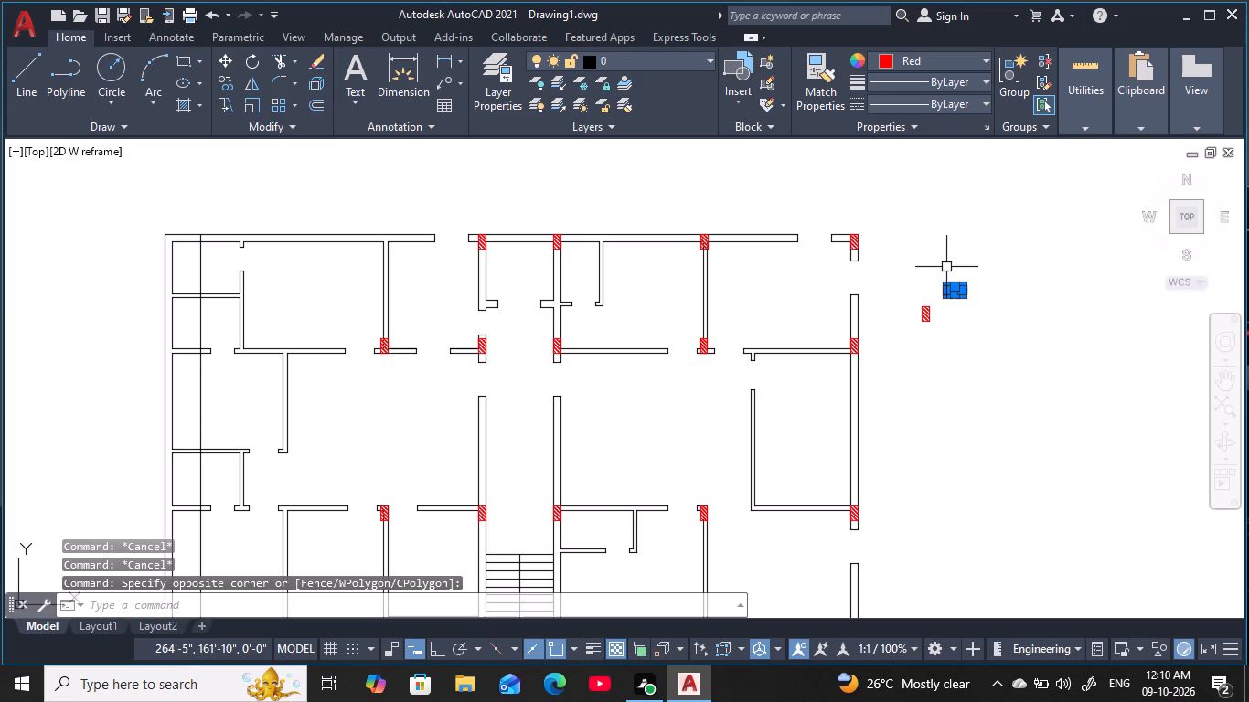
pyautogui.write('CO')
pyautogui.press('space')
pyautogui.click(945, 297)
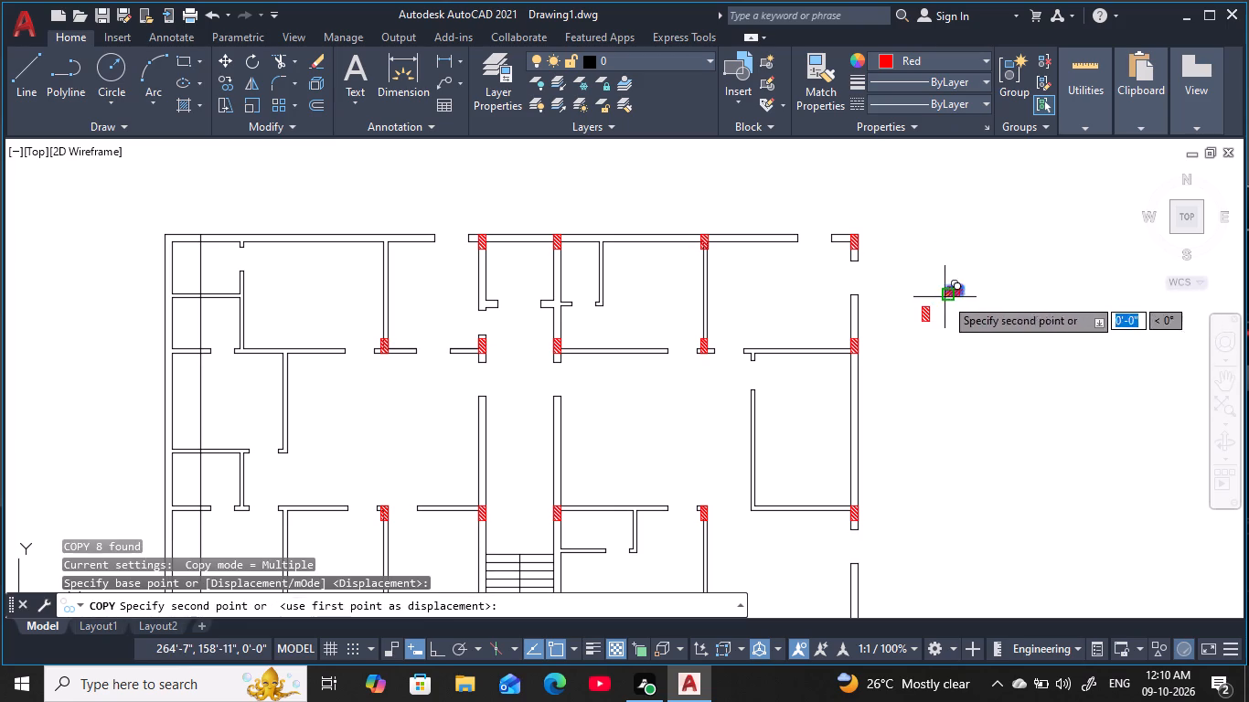
pyautogui.moveTo(444, 330); pyautogui.dragTo(742, 309, button='middle')
pyautogui.scroll(1, 486, 212)
pyautogui.moveTo(486, 212); pyautogui.dragTo(498, 244, button='middle')
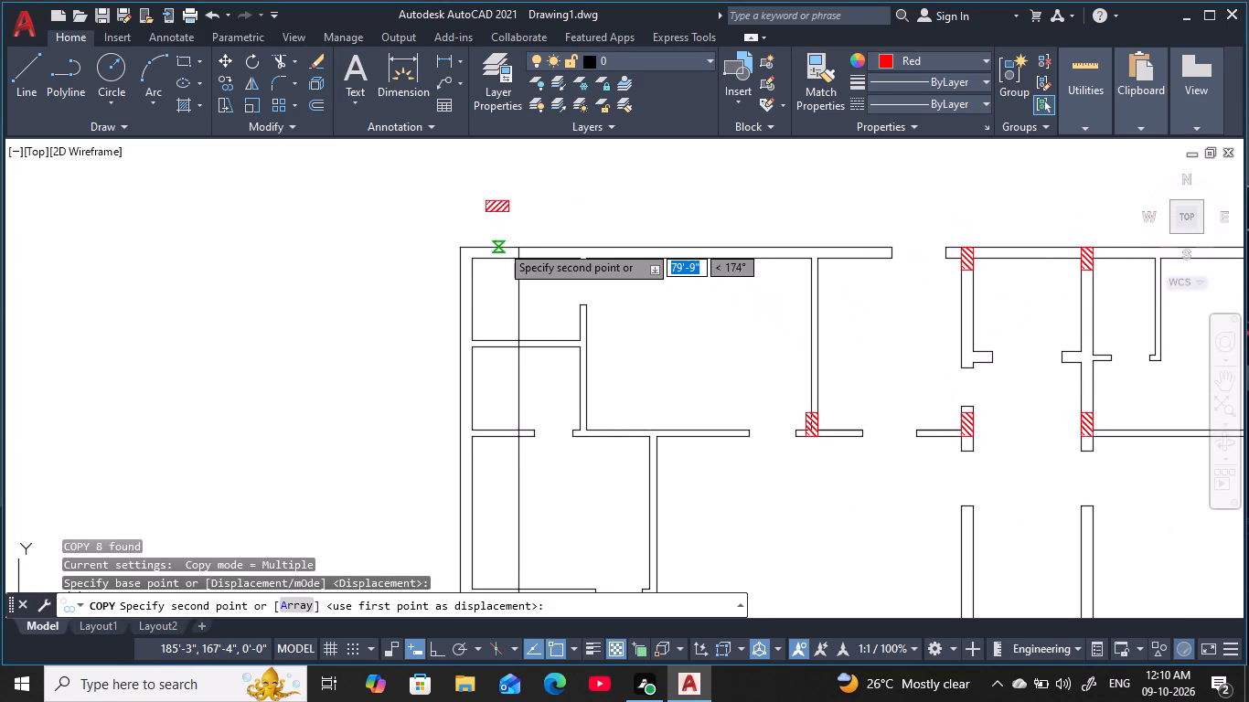
pyautogui.scroll(3, 538, 261)
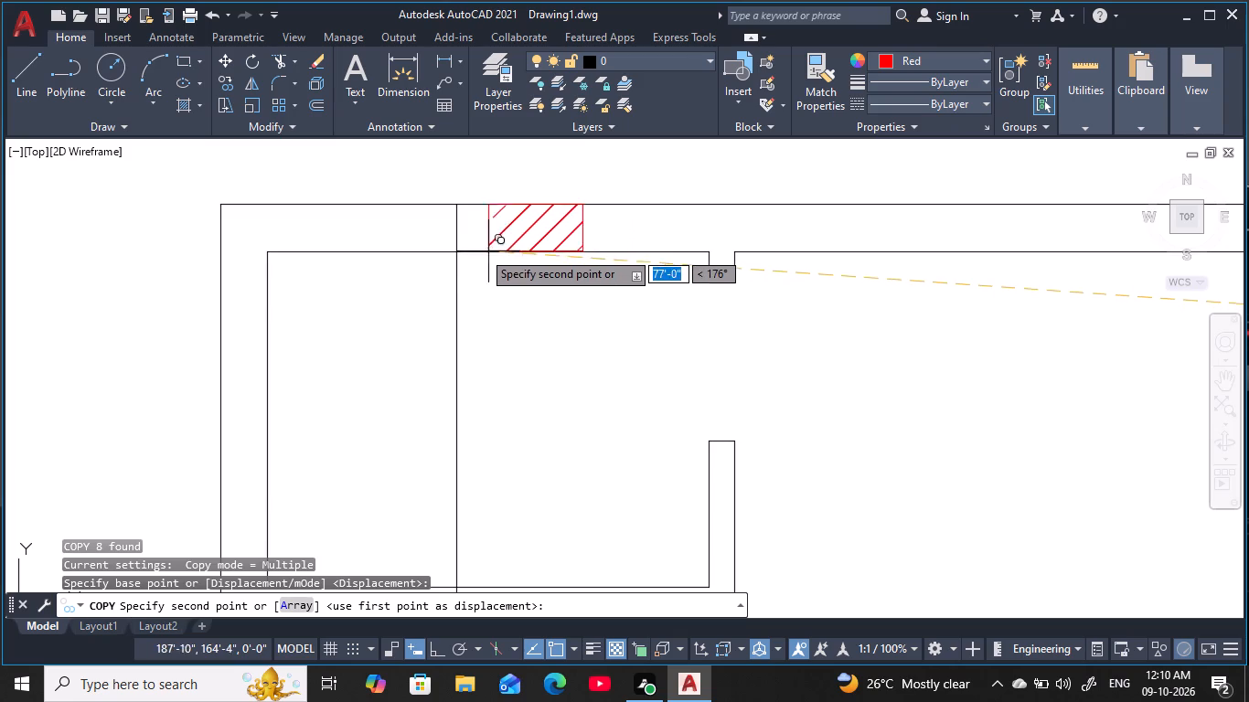
pyautogui.click(459, 250)
# Copy the same horizontal column onto the south wall of the second small northwest room, its lower-left corner on the vertical guide line.
pyautogui.scroll(-2, 508, 364)
pyautogui.moveTo(513, 366); pyautogui.dragTo(528, 293, button='middle')
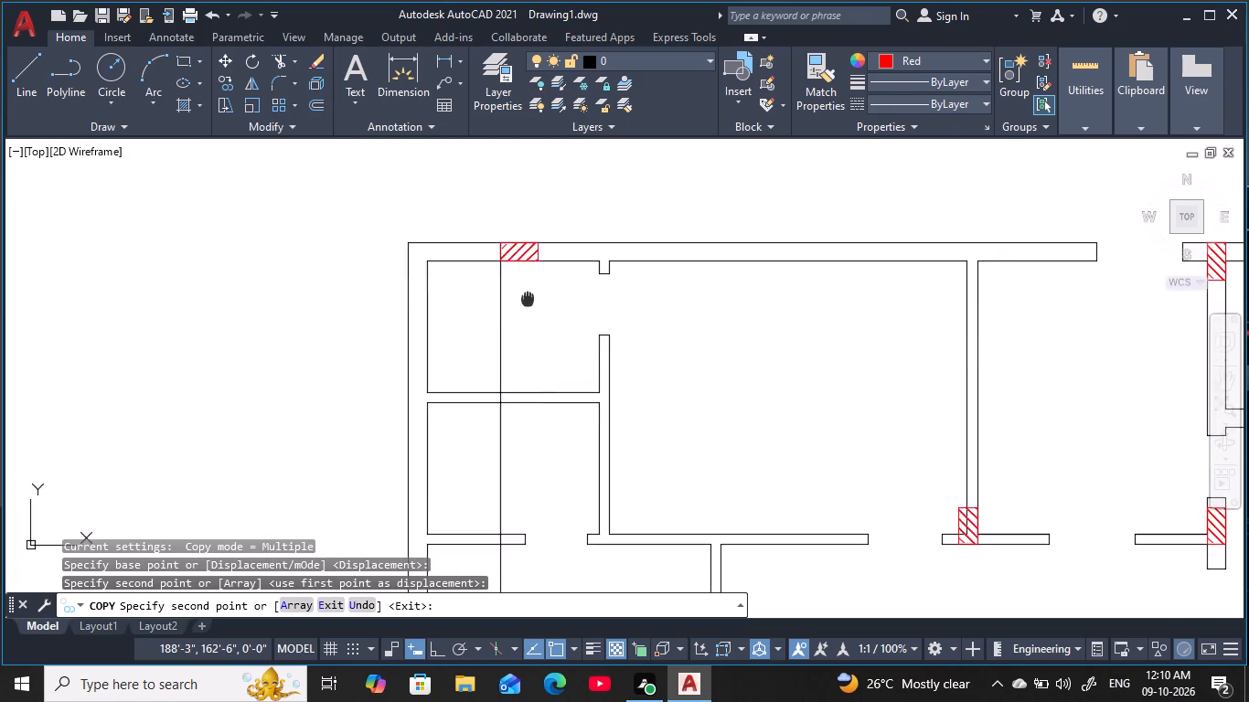
pyautogui.moveTo(528, 293); pyautogui.dragTo(533, 281, button='middle')
pyautogui.scroll(2, 534, 351)
pyautogui.moveTo(539, 354); pyautogui.dragTo(599, 271, button='middle')
pyautogui.scroll(-2, 600, 271)
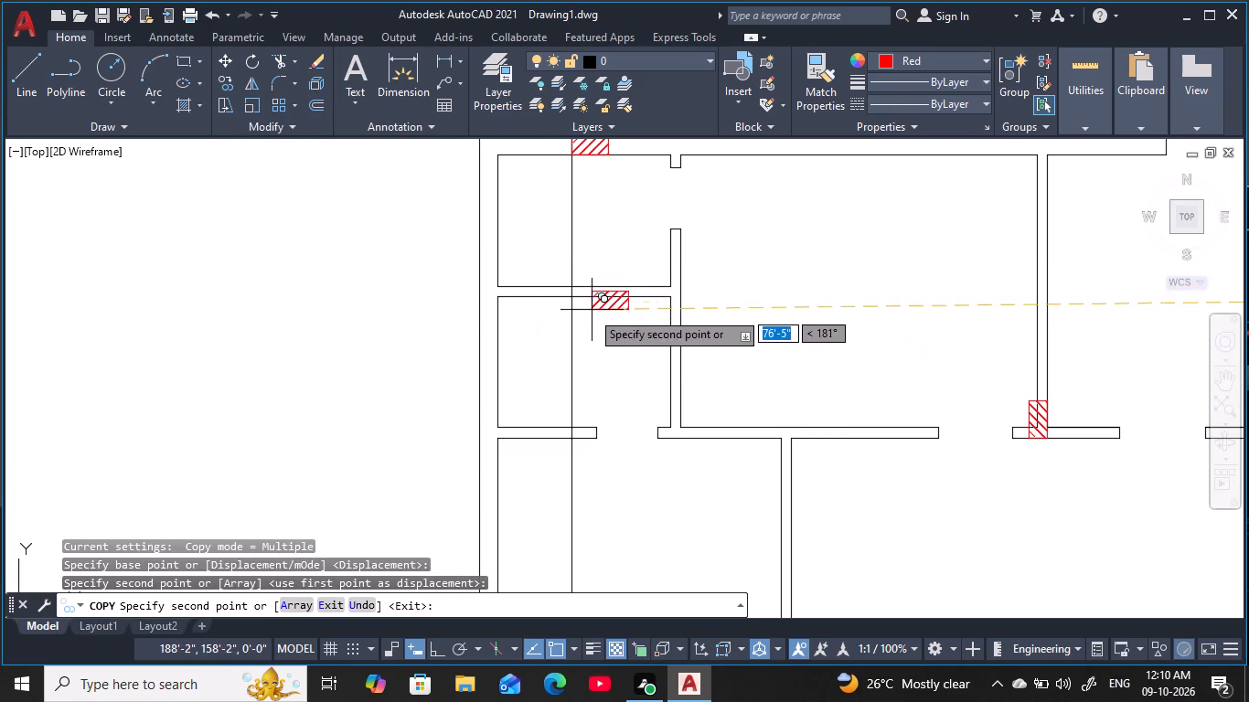
pyautogui.moveTo(592, 346); pyautogui.dragTo(612, 276, button='middle')
pyautogui.scroll(-1, 621, 330)
pyautogui.scroll(4, 613, 363)
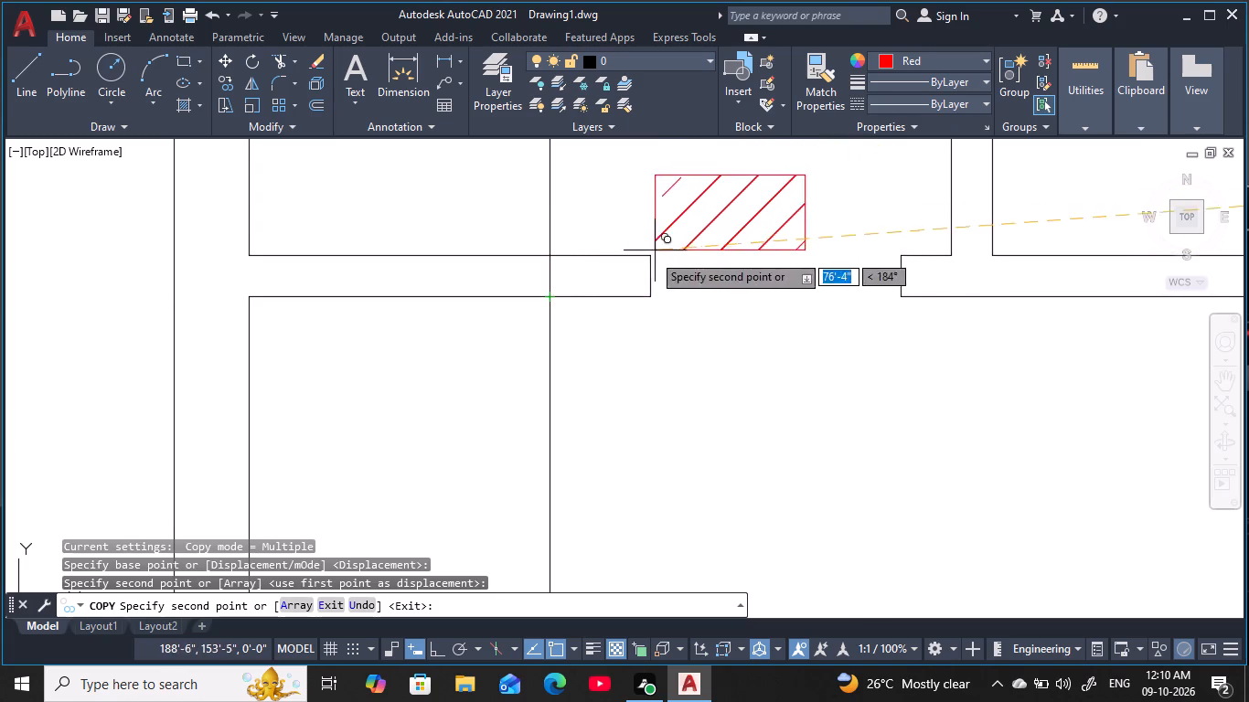
pyautogui.click(550, 295)
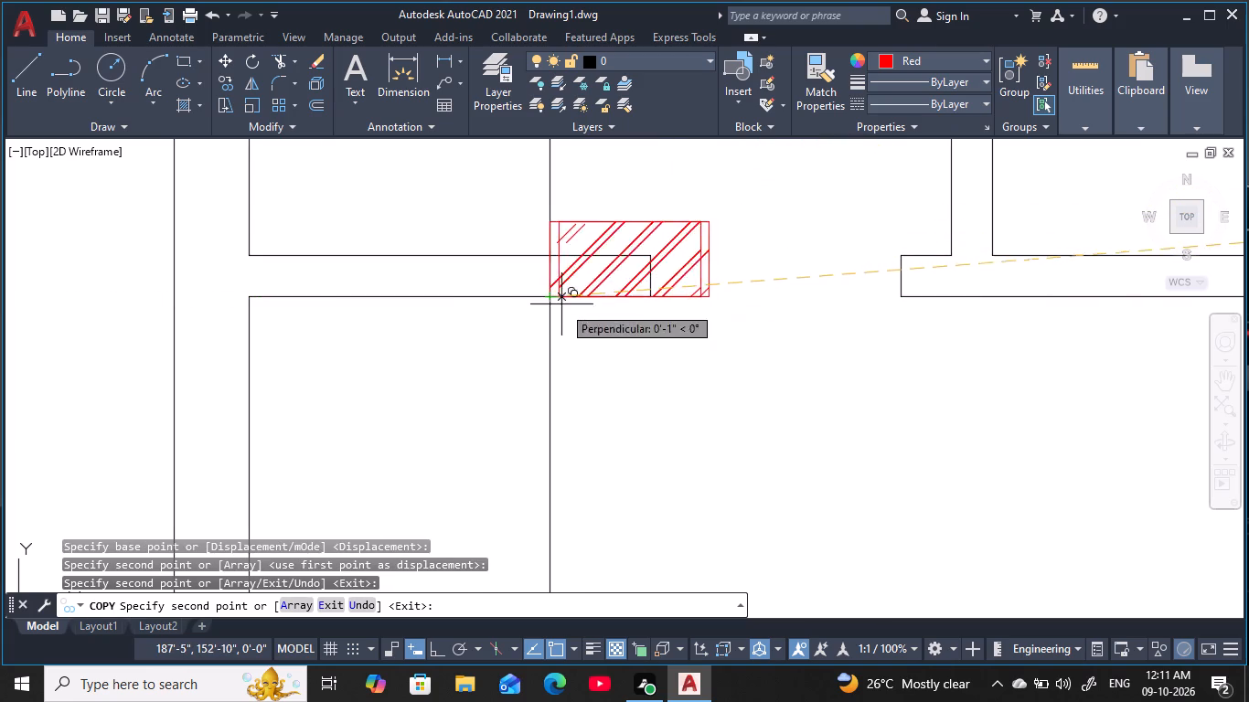
# Copy the same horizontal column onto the southwest room's north wall, its lower-left corner on the vertical guide line, and finish copying.
pyautogui.scroll(-2, 588, 326)
pyautogui.moveTo(617, 343); pyautogui.dragTo(653, 297, button='middle')
pyautogui.scroll(-2, 688, 337)
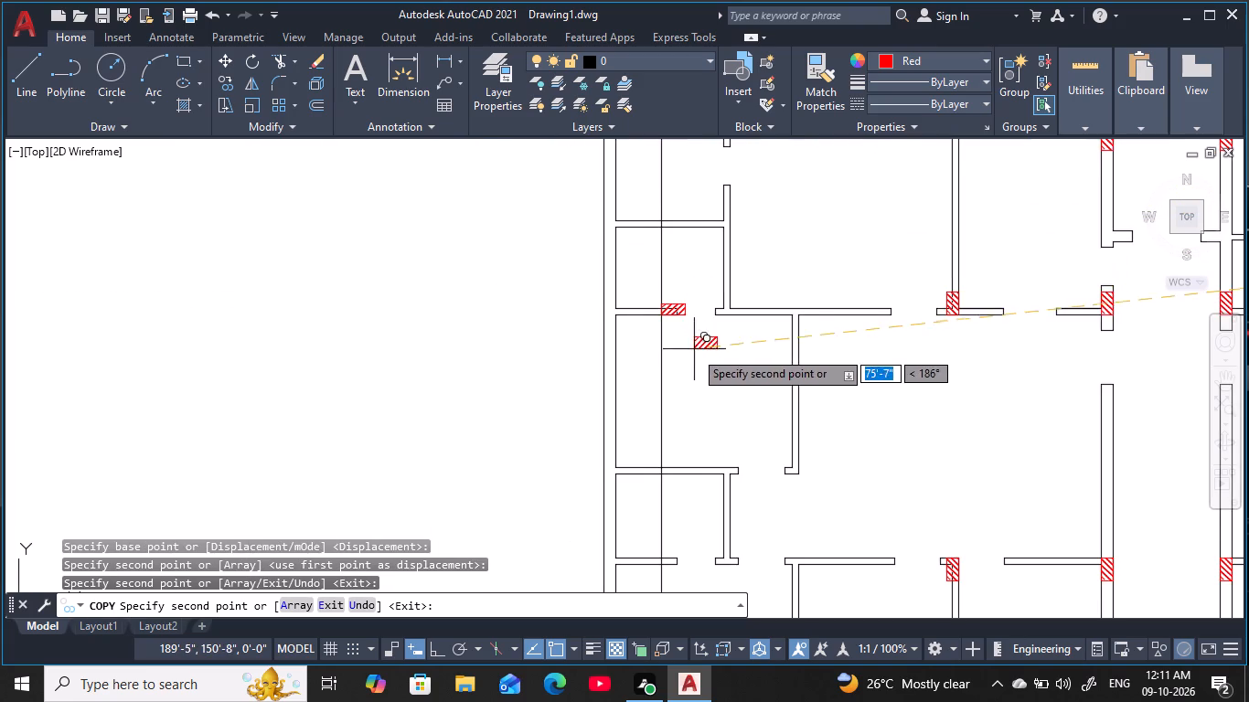
pyautogui.moveTo(696, 353); pyautogui.dragTo(724, 271, button='middle')
pyautogui.scroll(-1, 730, 280)
pyautogui.moveTo(731, 302); pyautogui.dragTo(745, 261, button='middle')
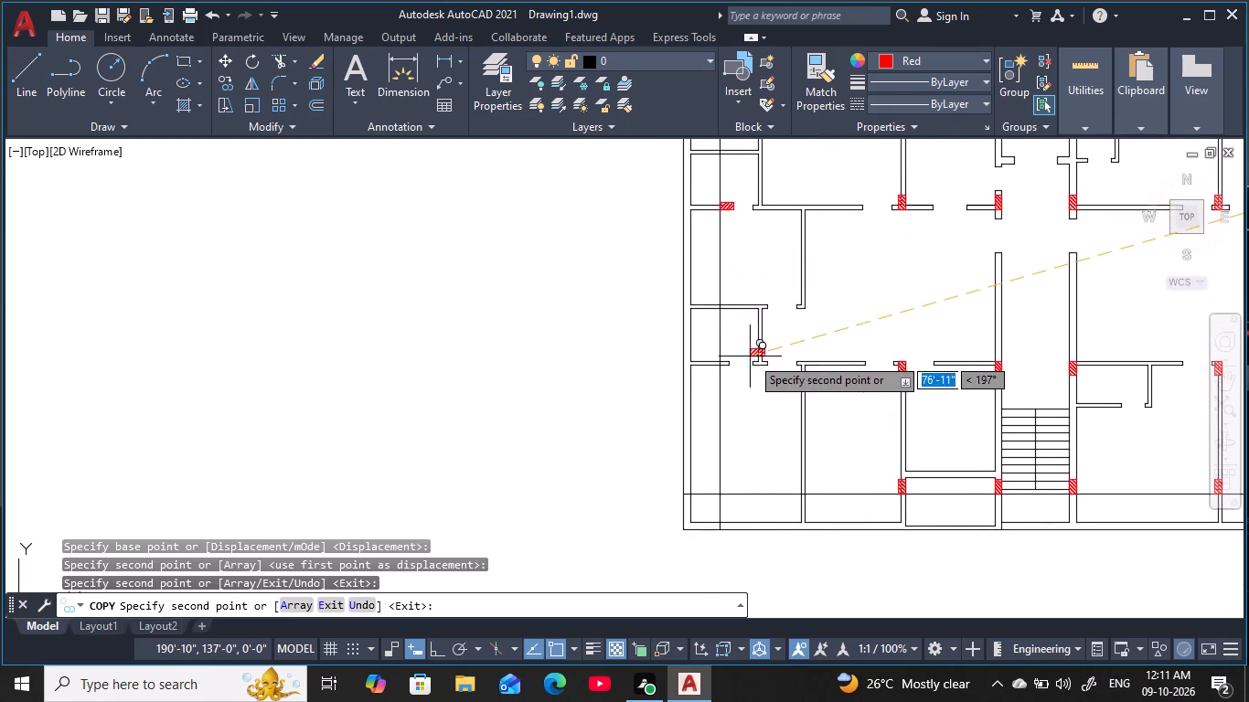
pyautogui.moveTo(752, 356); pyautogui.dragTo(745, 276, button='middle')
pyautogui.scroll(4, 721, 290)
pyautogui.scroll(-3, 721, 290)
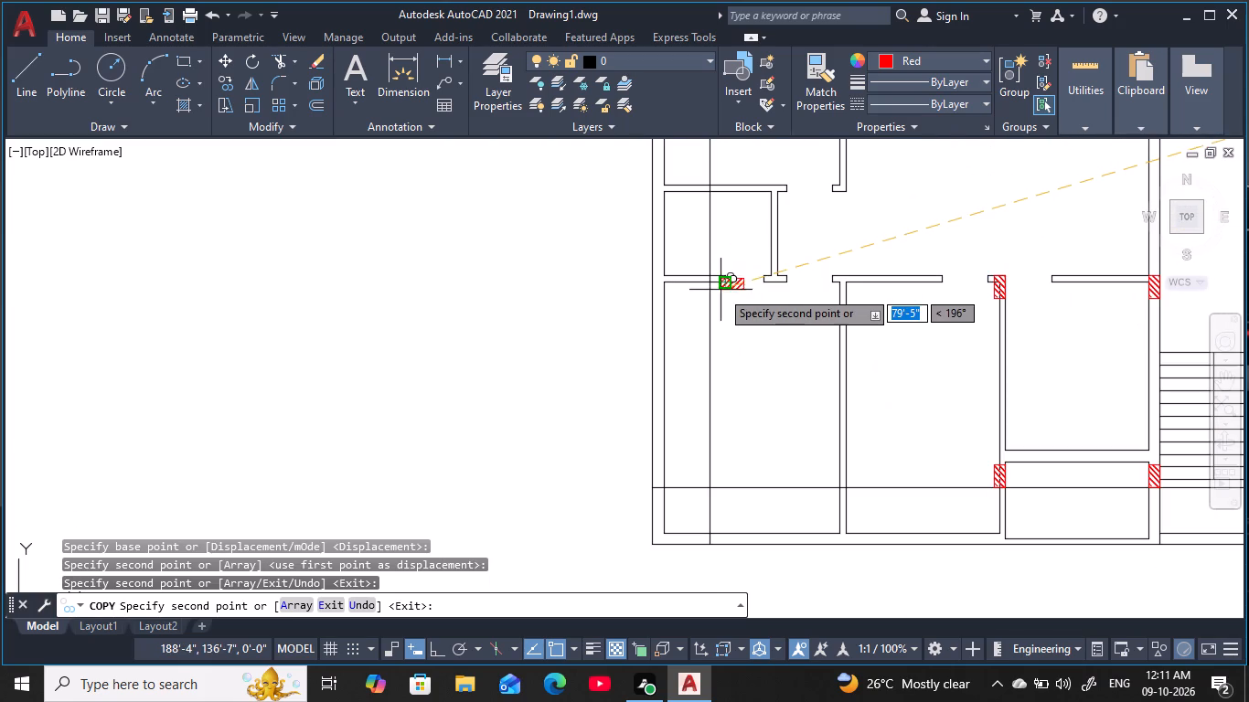
pyautogui.scroll(3, 727, 287)
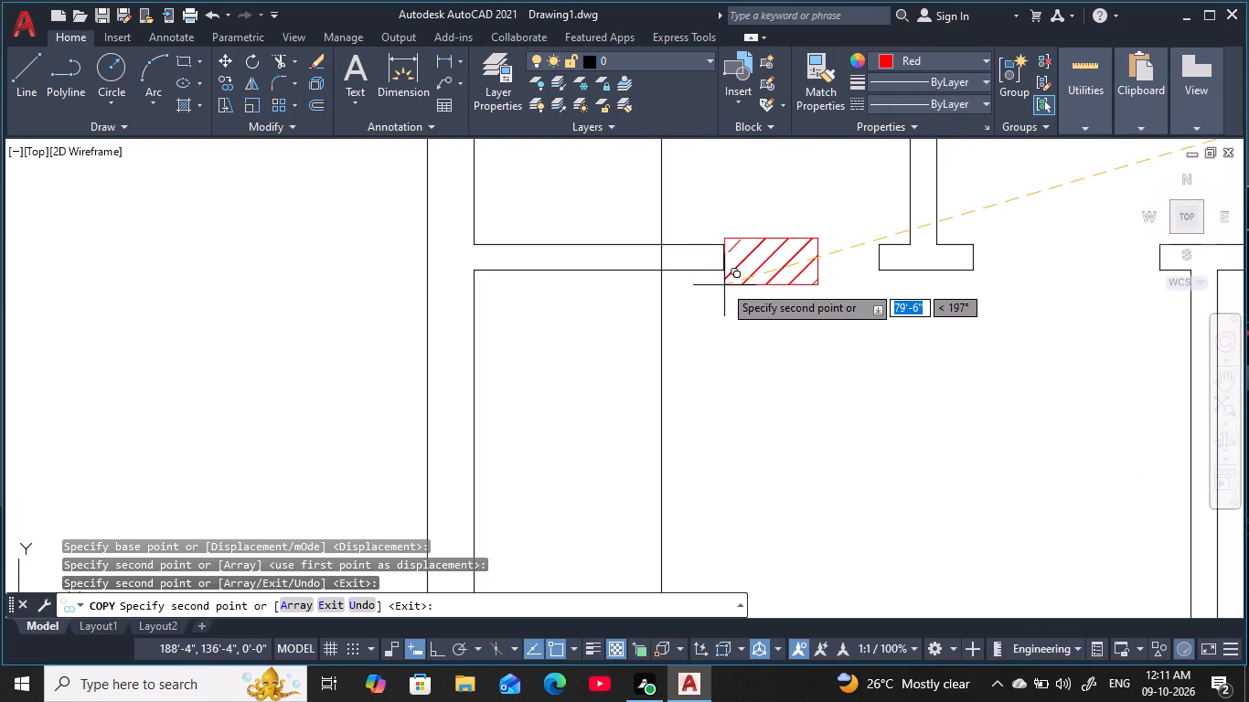
pyautogui.click(664, 271)
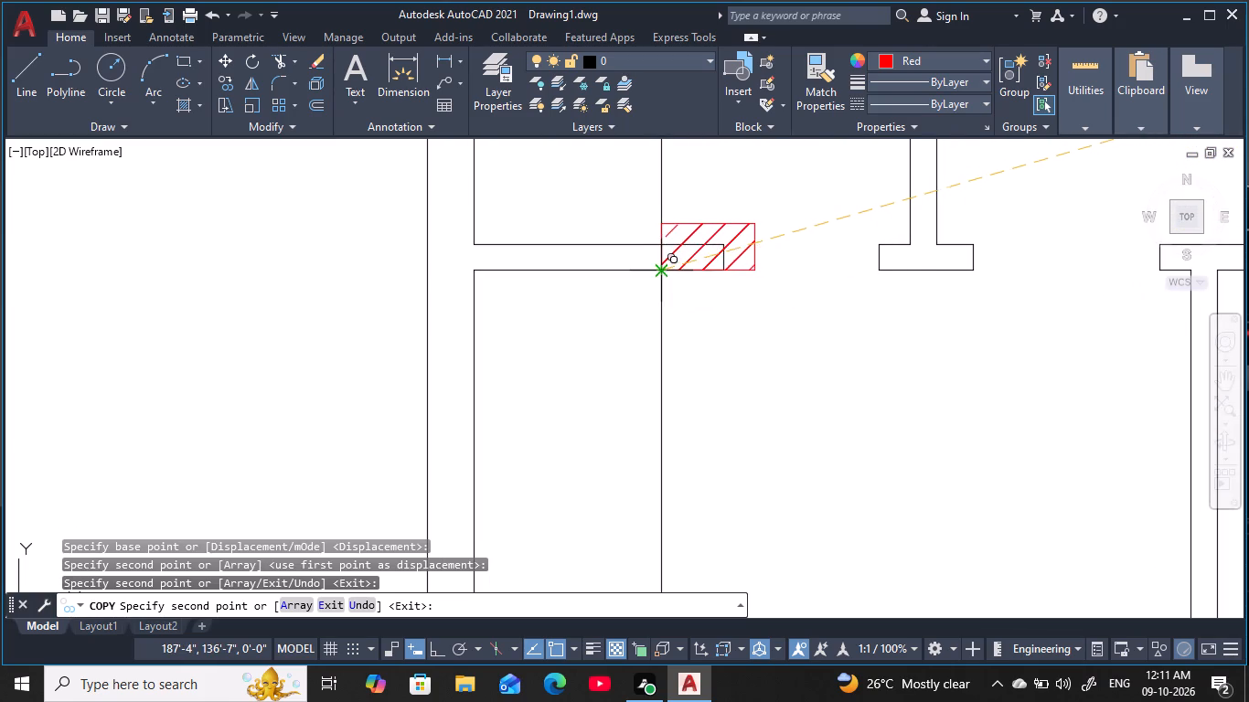
pyautogui.scroll(-2, 715, 350)
pyautogui.moveTo(716, 354); pyautogui.dragTo(721, 261, button='middle')
pyautogui.scroll(-1, 730, 278)
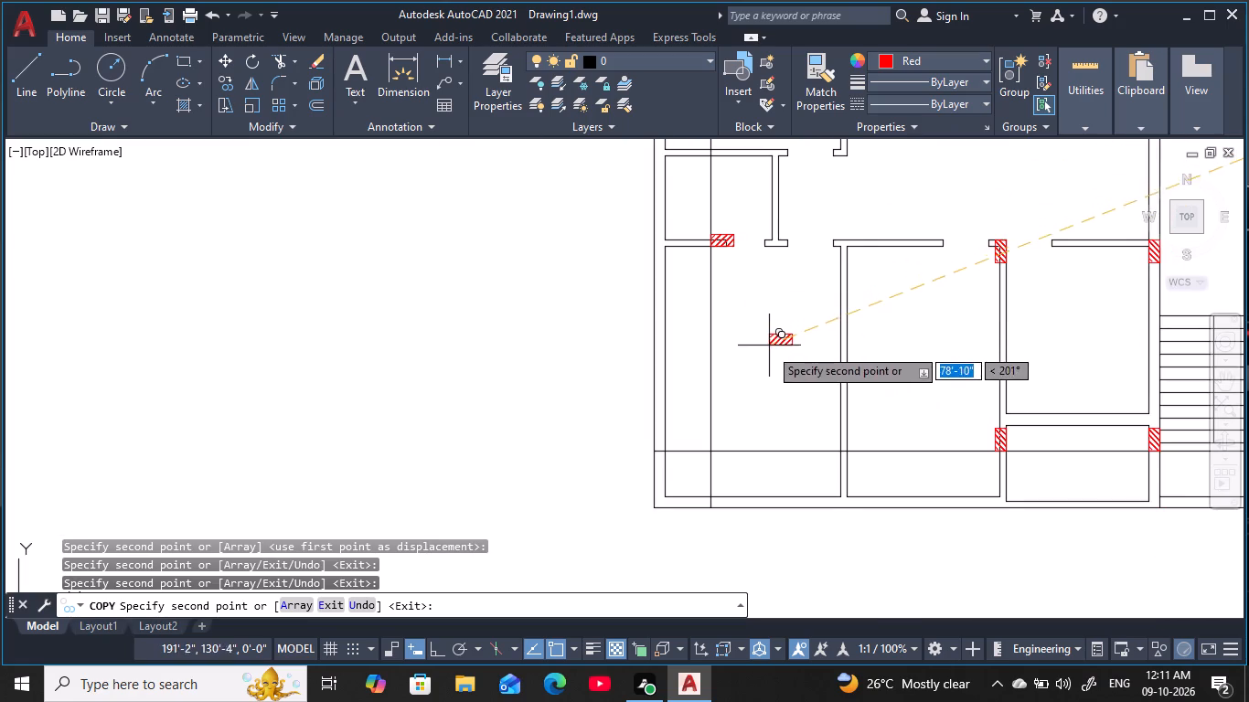
pyautogui.moveTo(768, 365); pyautogui.dragTo(767, 233, button='middle')
pyautogui.moveTo(748, 346); pyautogui.dragTo(739, 346, button='middle')
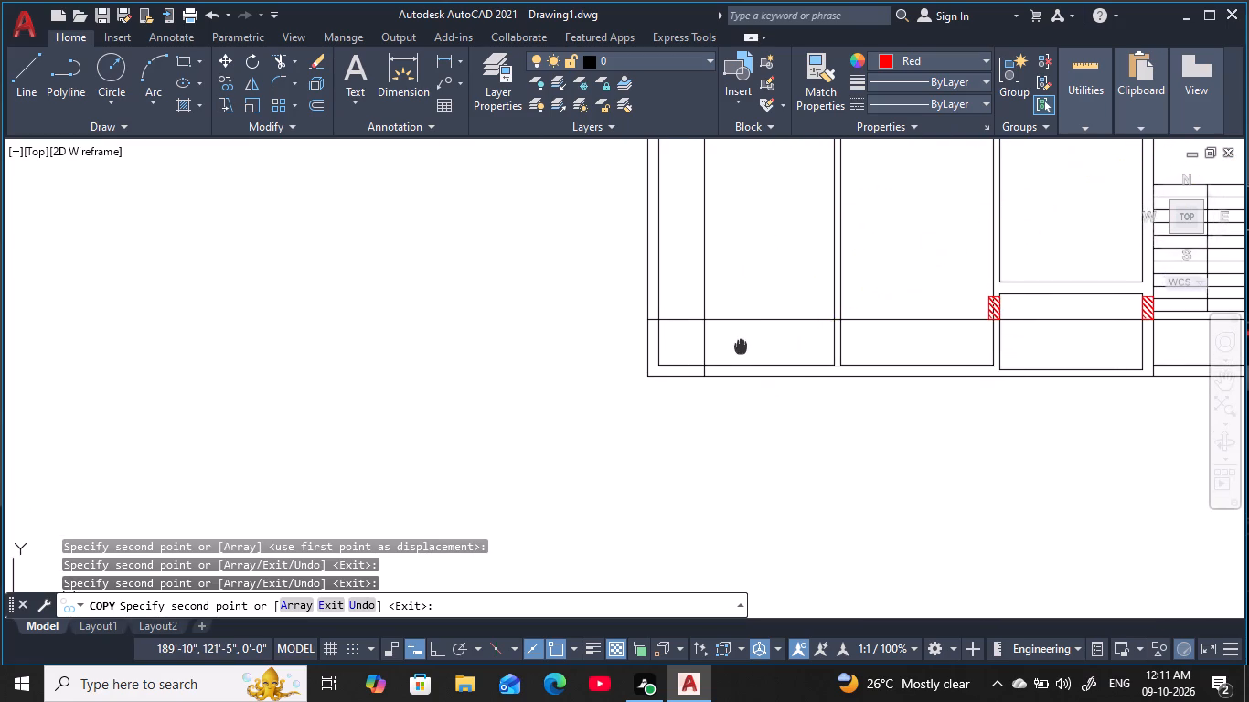
pyautogui.moveTo(739, 346); pyautogui.dragTo(710, 351, button='middle')
pyautogui.press('Escape')
pyautogui.press('Escape')
pyautogui.press('Escape')
pyautogui.press('Escape')
pyautogui.press('Escape')
pyautogui.press('Escape')
pyautogui.press('Escape')
pyautogui.press('Escape')
pyautogui.press('Escape')
pyautogui.press('Escape')
pyautogui.press('Escape')
pyautogui.press('Escape')
pyautogui.press('Escape')
pyautogui.press('Escape')
pyautogui.press('Escape')
pyautogui.press('Escape')
pyautogui.press('Escape')
pyautogui.press('Escape')
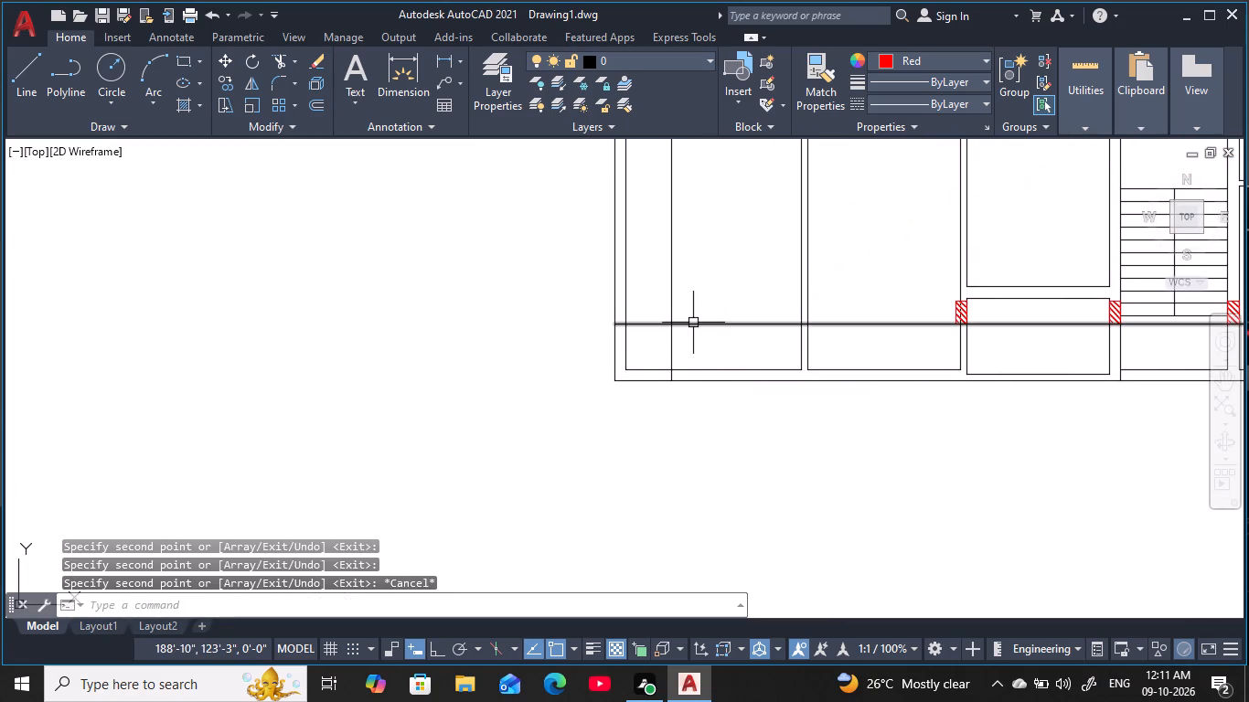
# Copy the upright column from the west wall of the small room beside the staircase to the guide-line intersection in the southwest room, by its lower-left corner.
pyautogui.scroll(4, 934, 300)
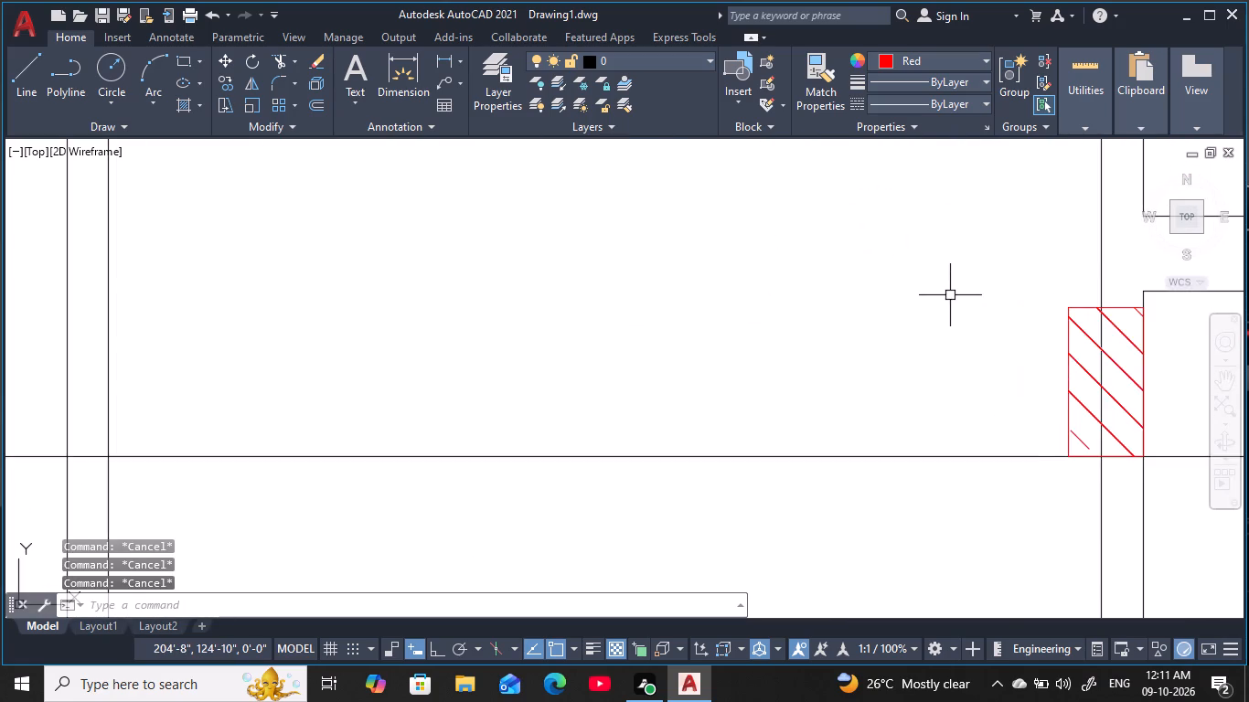
pyautogui.moveTo(955, 292); pyautogui.dragTo(699, 276, button='middle')
pyautogui.moveTo(722, 265); pyautogui.dragTo(731, 273)
pyautogui.click(940, 475)
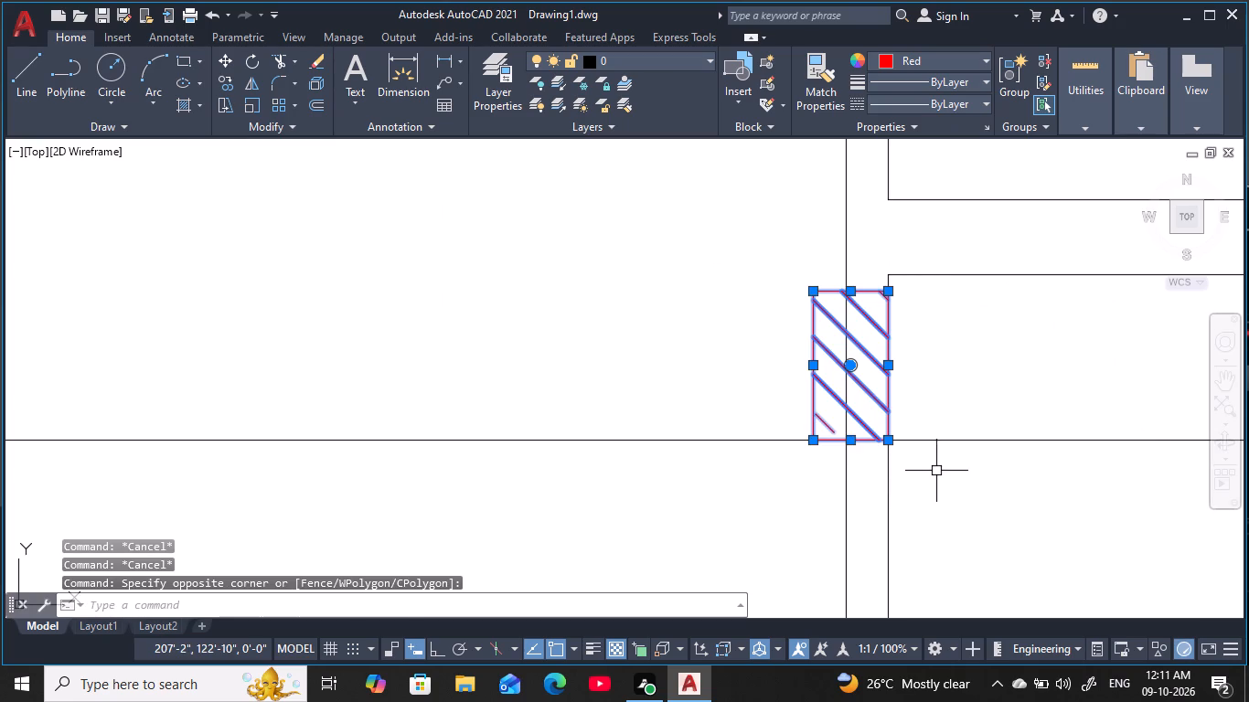
pyautogui.press('c')
pyautogui.write('O')
pyautogui.press('space')
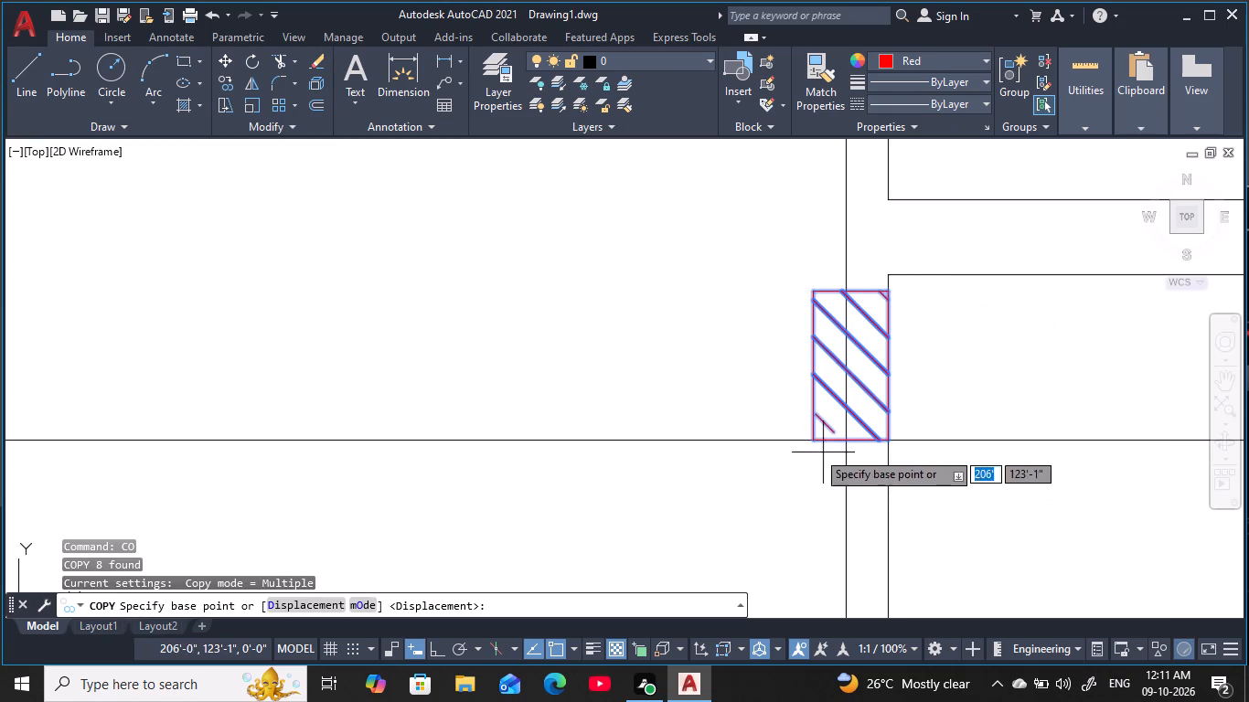
pyautogui.click(811, 439)
pyautogui.moveTo(488, 419); pyautogui.dragTo(781, 391, button='middle')
pyautogui.scroll(-3, 749, 391)
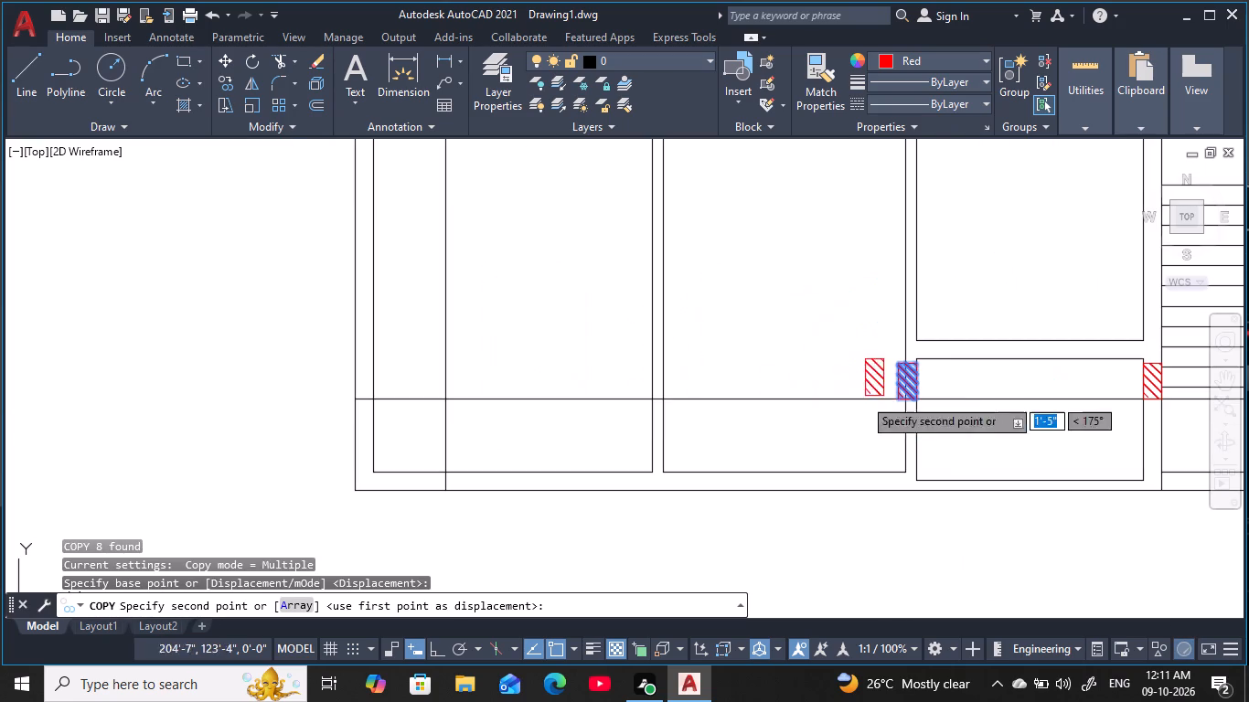
pyautogui.click(447, 396)
pyautogui.moveTo(533, 335); pyautogui.dragTo(540, 378, button='middle')
pyautogui.scroll(-2, 540, 368)
pyautogui.moveTo(550, 299); pyautogui.dragTo(552, 338, button='middle')
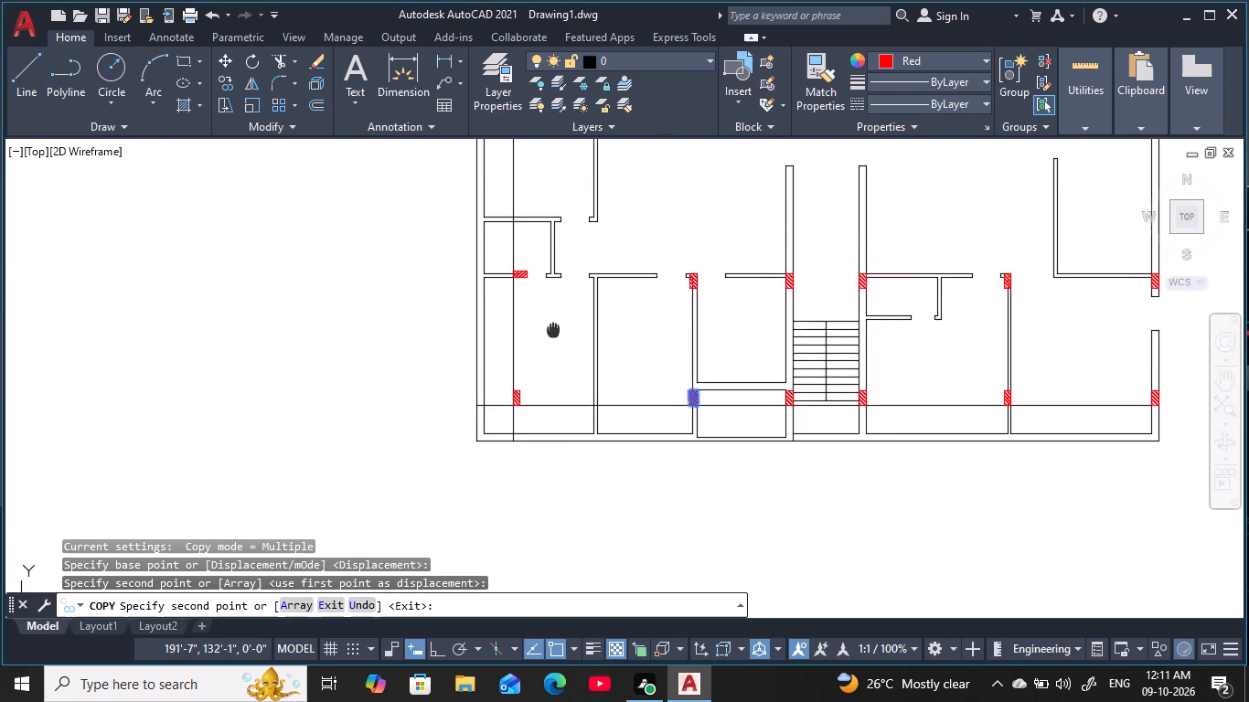
pyautogui.moveTo(552, 338); pyautogui.dragTo(561, 381, button='middle')
pyautogui.scroll(2, 560, 300)
pyautogui.moveTo(560, 299); pyautogui.dragTo(613, 382, button='middle')
pyautogui.scroll(-3, 568, 273)
pyautogui.moveTo(568, 273); pyautogui.dragTo(561, 314, button='middle')
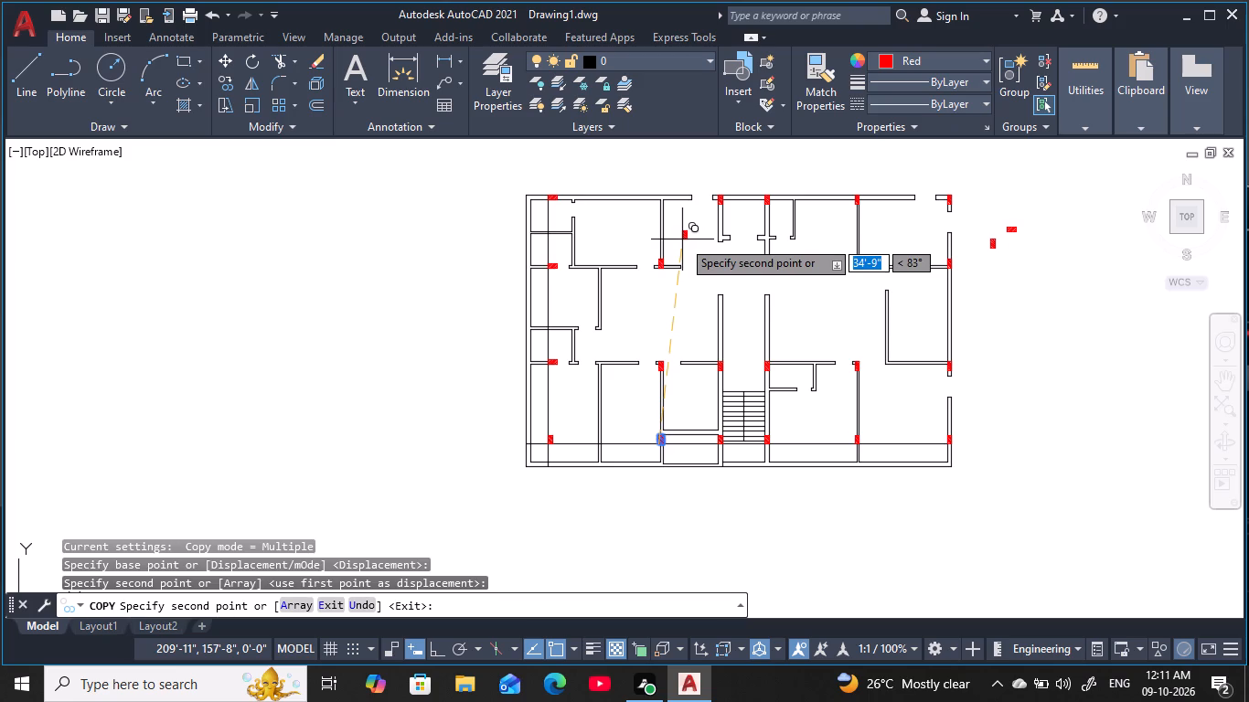
pyautogui.press('Escape')
pyautogui.press('Escape')
pyautogui.press('Escape')
pyautogui.press('Escape')
pyautogui.scroll(3, 559, 199)
pyautogui.press('Escape')
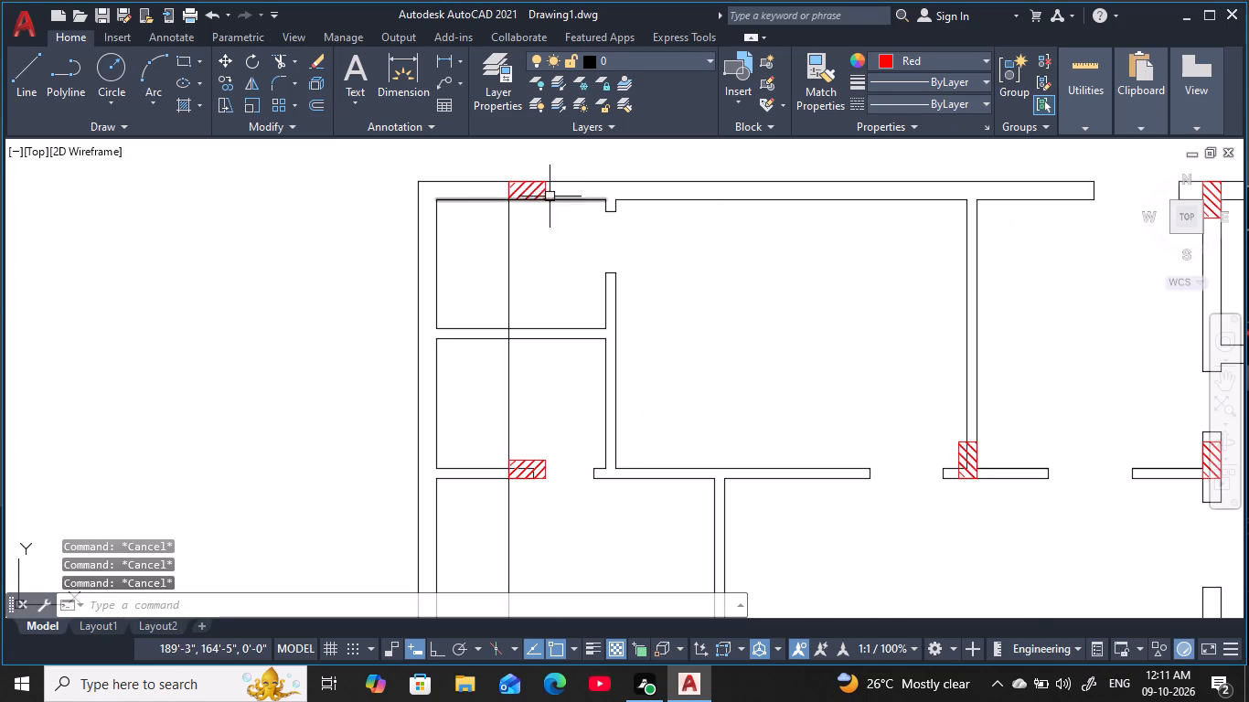
pyautogui.press('Escape')
# Copy the northwest horizontal column along the north exterior wall, placing its lower-right corner on the east face of the next full-height interior wall.
pyautogui.click(502, 165)
pyautogui.click(590, 258)
pyautogui.write('CO')
pyautogui.press('space')
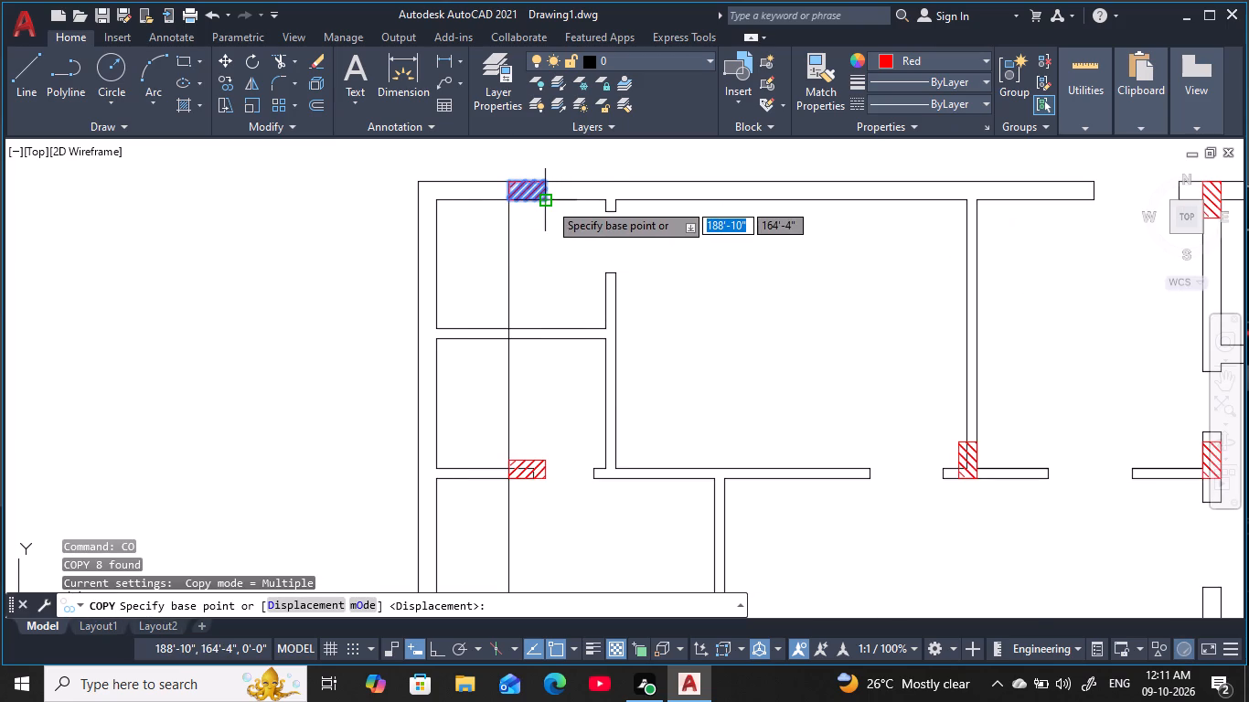
pyautogui.click(549, 202)
pyautogui.moveTo(761, 195); pyautogui.dragTo(454, 272, button='middle')
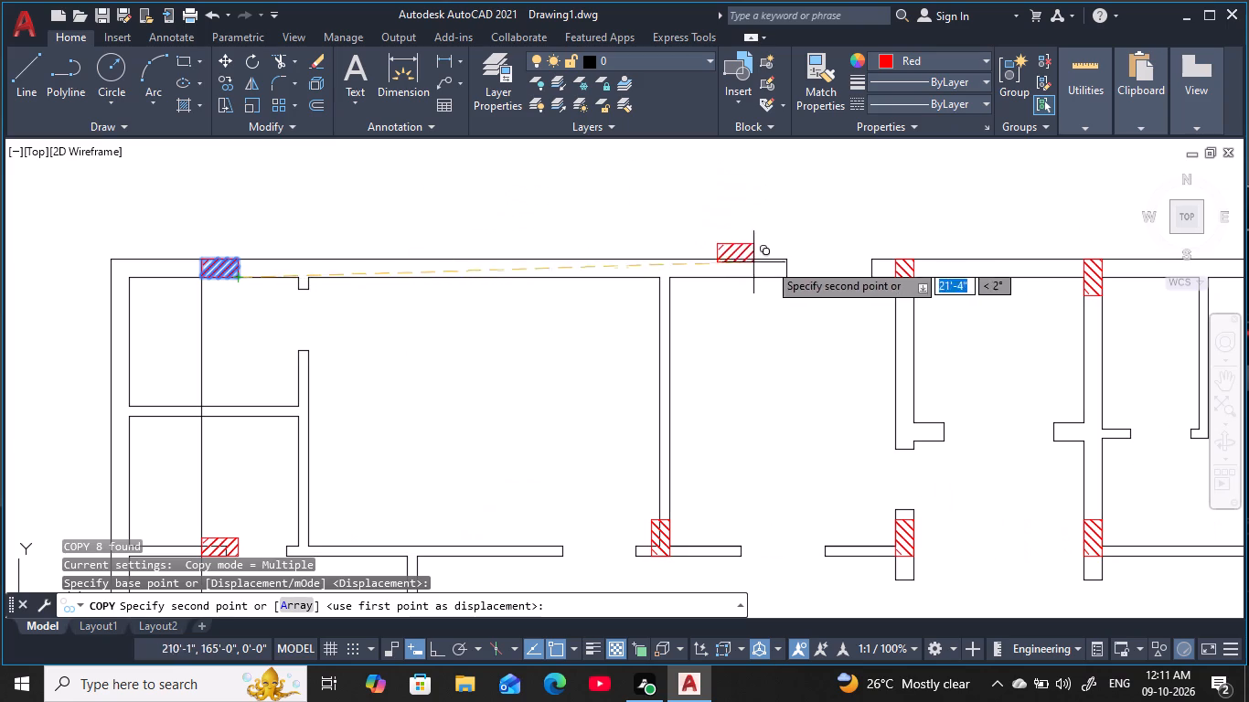
pyautogui.scroll(1, 703, 304)
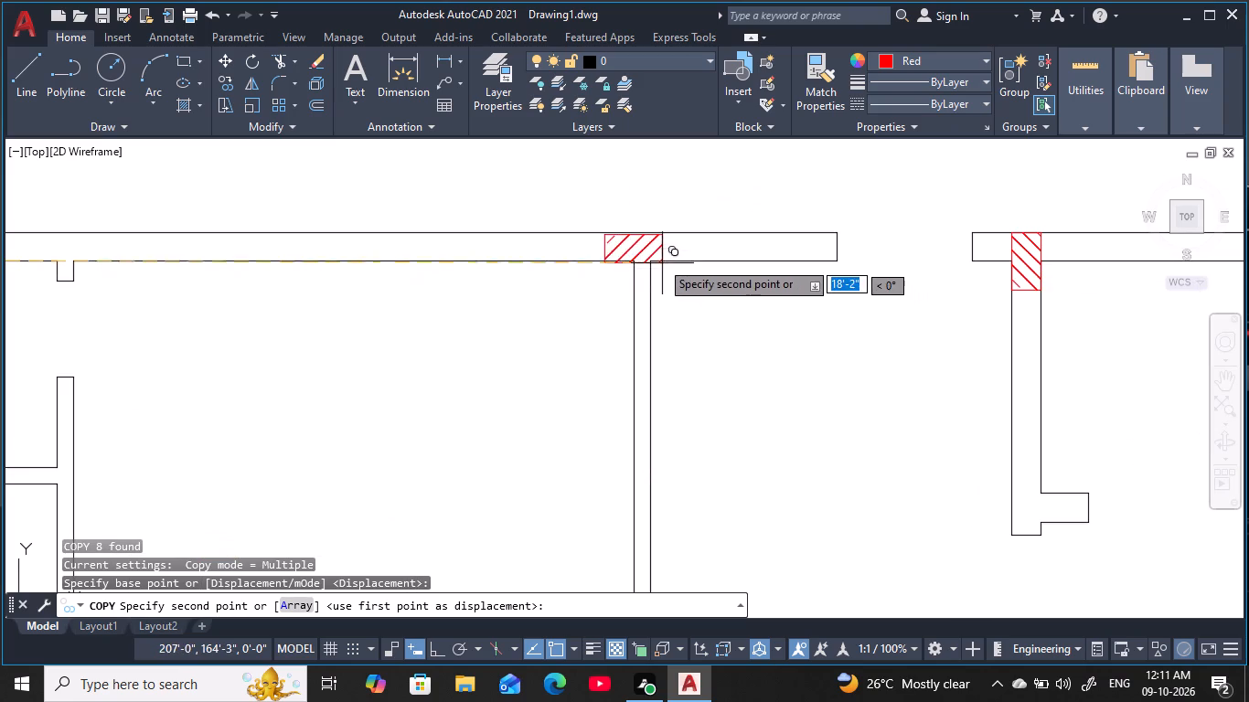
pyautogui.click(654, 262)
pyautogui.scroll(-2, 701, 303)
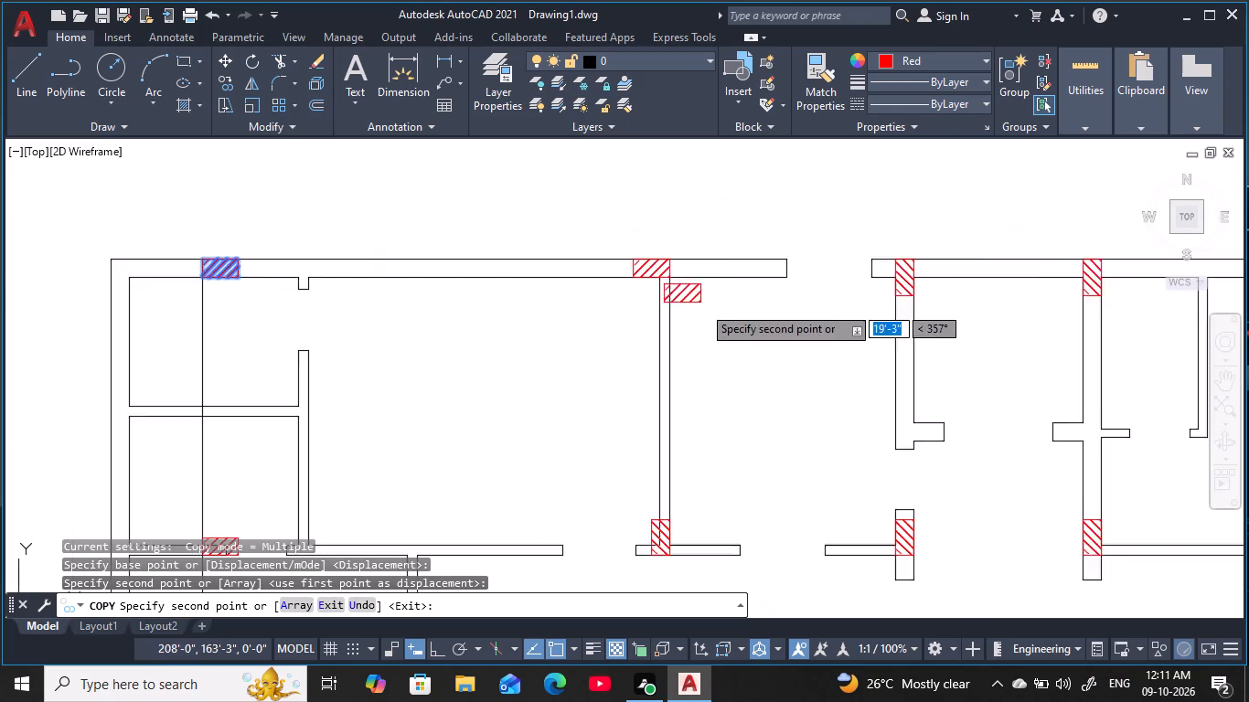
pyautogui.scroll(-2, 702, 305)
pyautogui.moveTo(702, 305); pyautogui.dragTo(716, 271, button='middle')
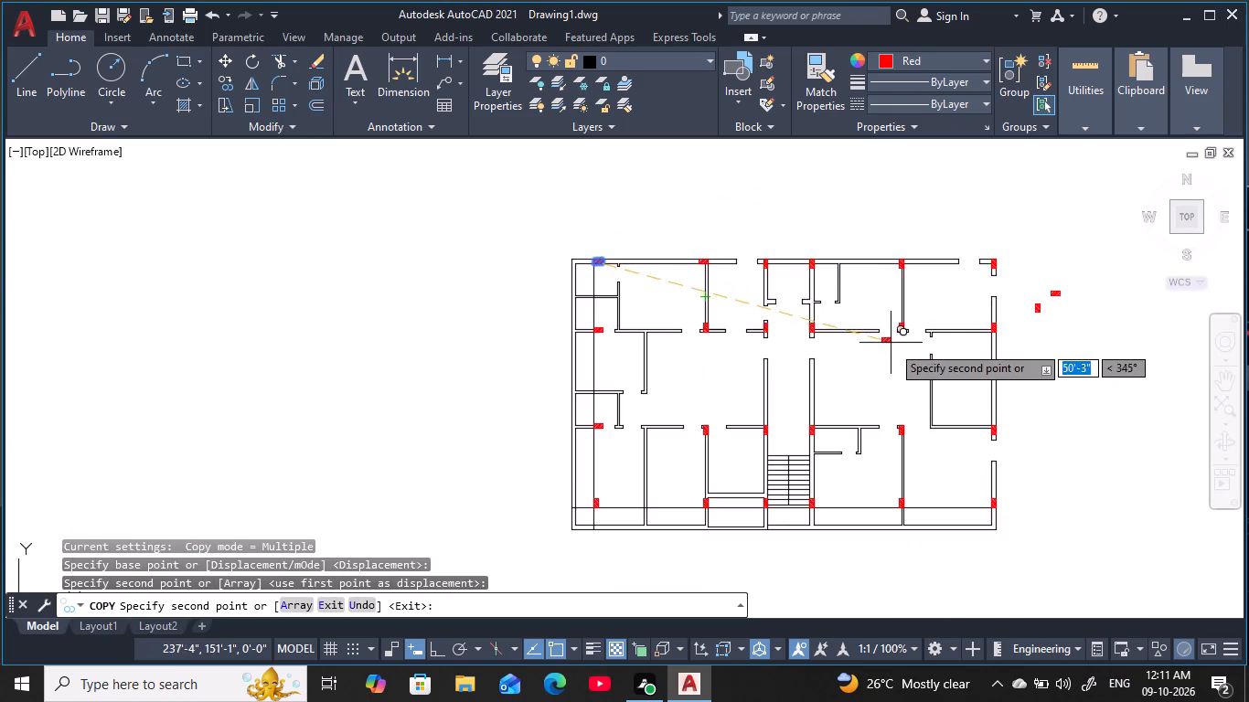
pyautogui.press('Escape')
pyautogui.press('Escape')
pyautogui.press('Escape')
pyautogui.press('Escape')
pyautogui.press('Escape')
pyautogui.press('Escape')
pyautogui.press('Escape')
pyautogui.press('Escape')
pyautogui.press('Escape')
pyautogui.press('Escape')
pyautogui.press('Escape')
pyautogui.press('Escape')
pyautogui.press('Escape')
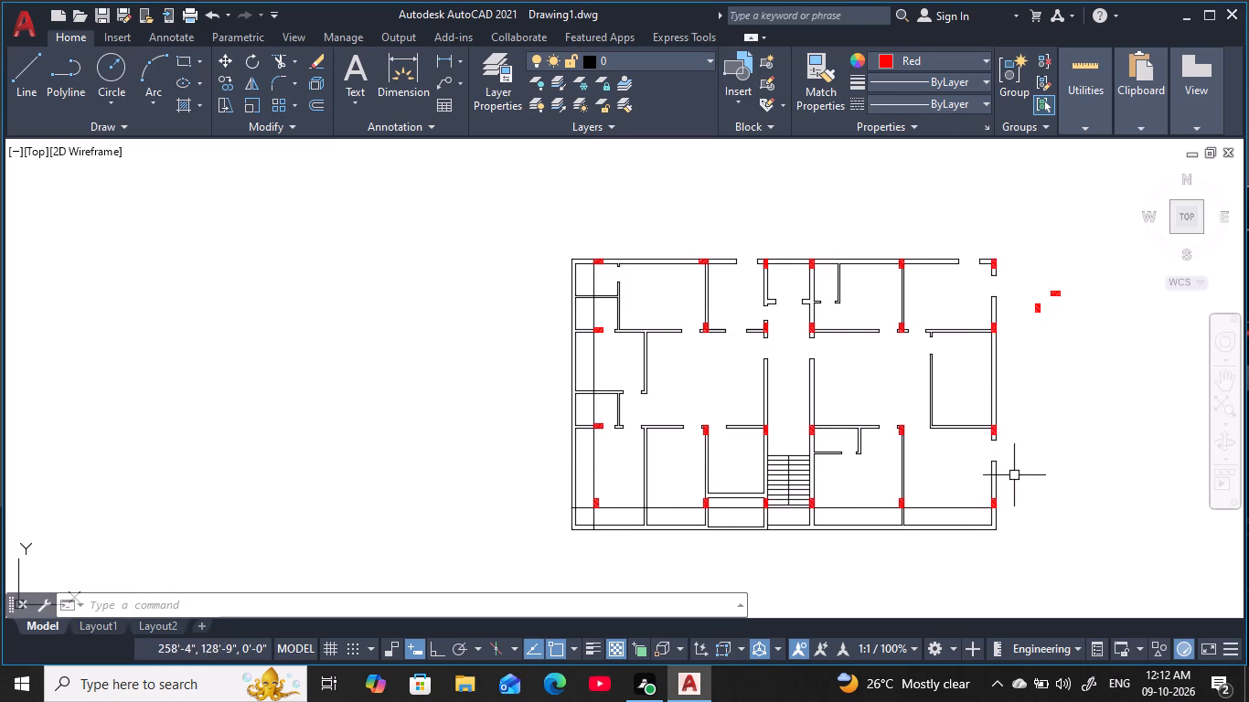
# Erase the horizontal guide line along the south rooms and the vertical guide line along the west rooms.
pyautogui.click(940, 511)
pyautogui.write('E')
pyautogui.press('space')
pyautogui.press('space')
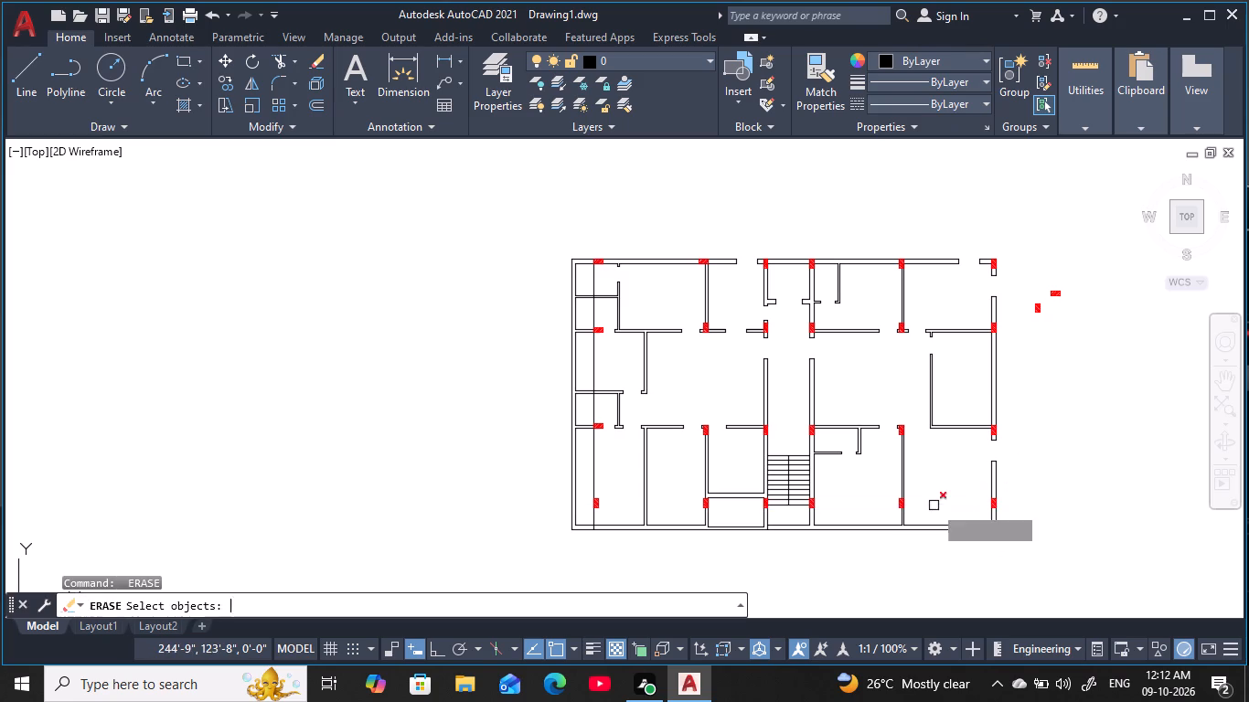
pyautogui.click(591, 463)
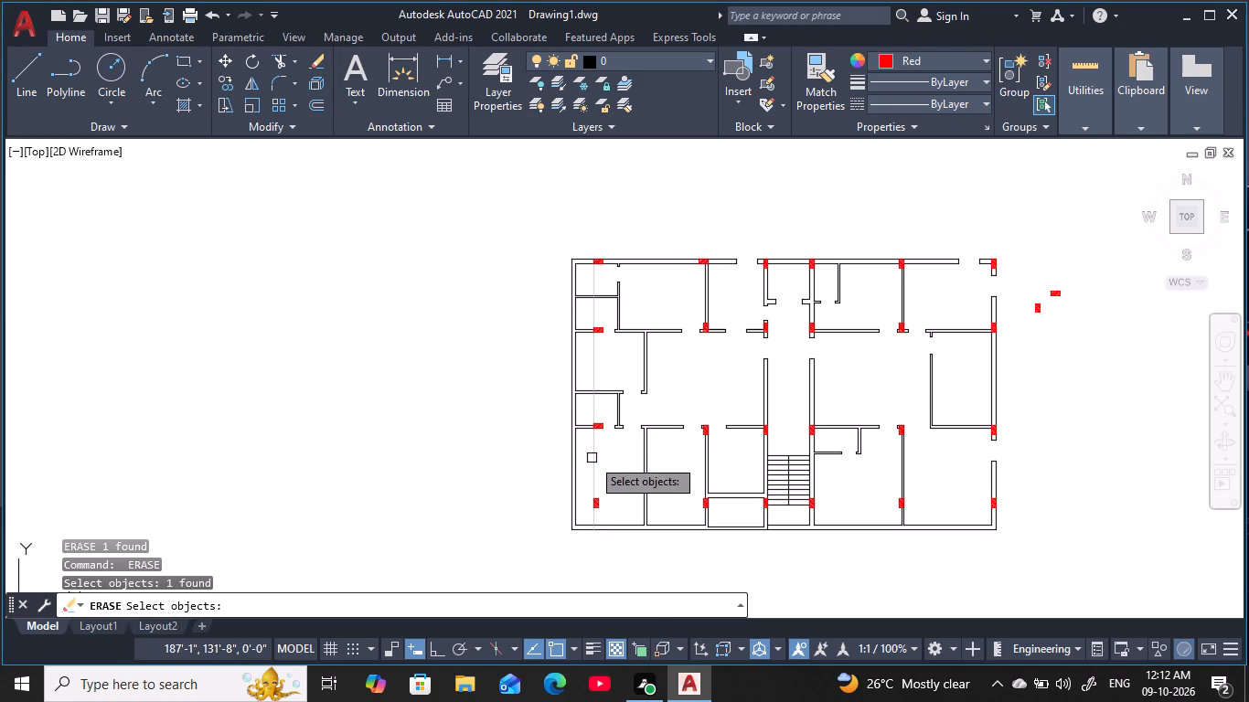
pyautogui.press('space')
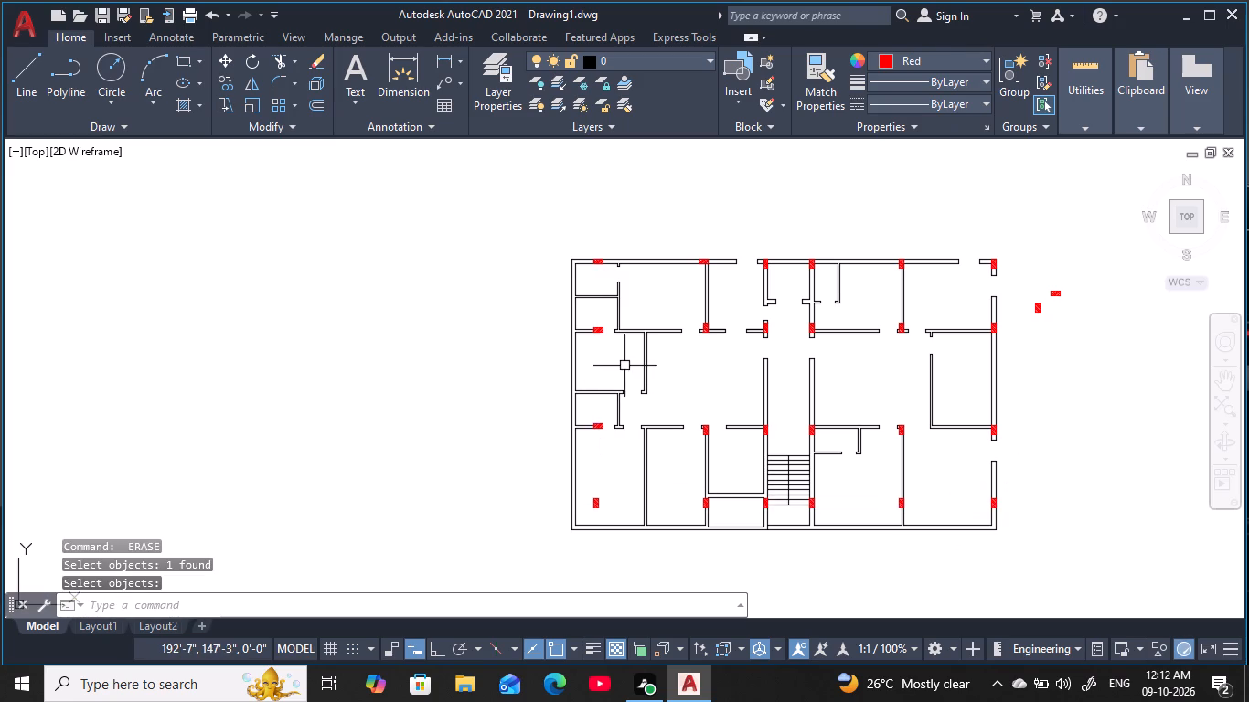
# Examine the positions of the horizontal columns in the small northwest rooms relative to the walls and the door opening.
pyautogui.scroll(3, 628, 370)
pyautogui.moveTo(635, 373); pyautogui.dragTo(706, 450, button='middle')
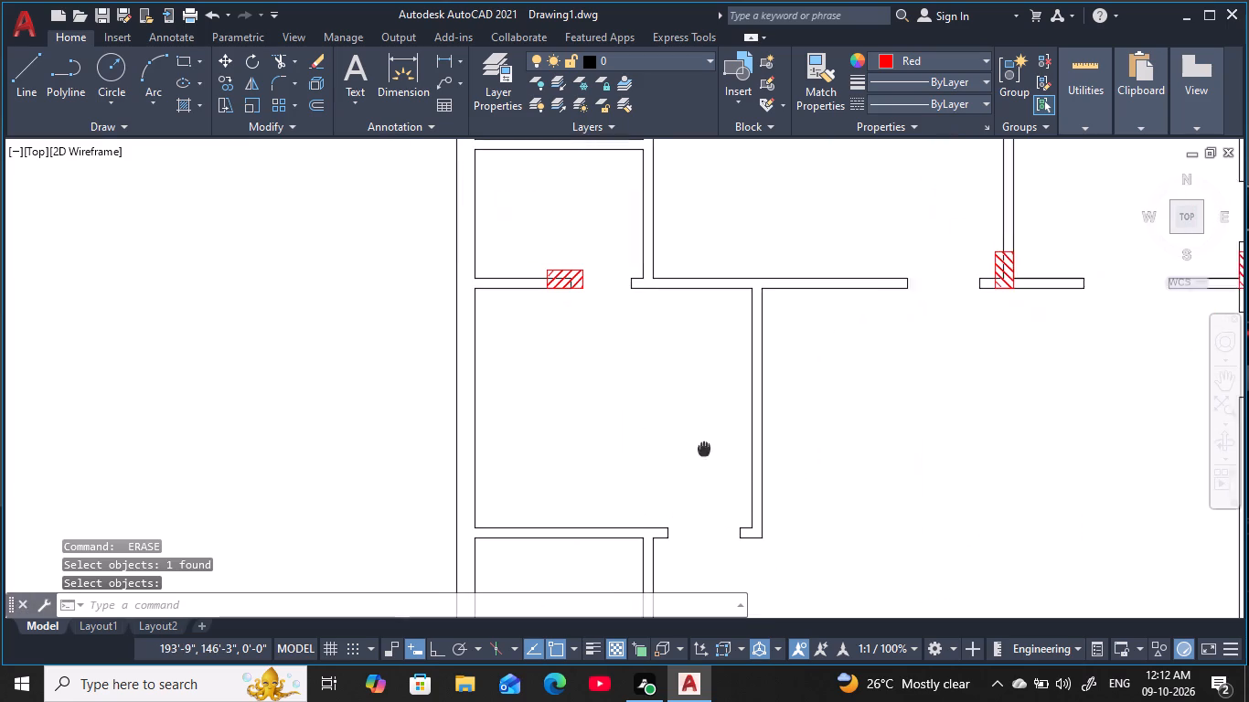
pyautogui.moveTo(706, 450); pyautogui.dragTo(708, 451, button='middle')
pyautogui.moveTo(627, 313); pyautogui.dragTo(678, 370, button='middle')
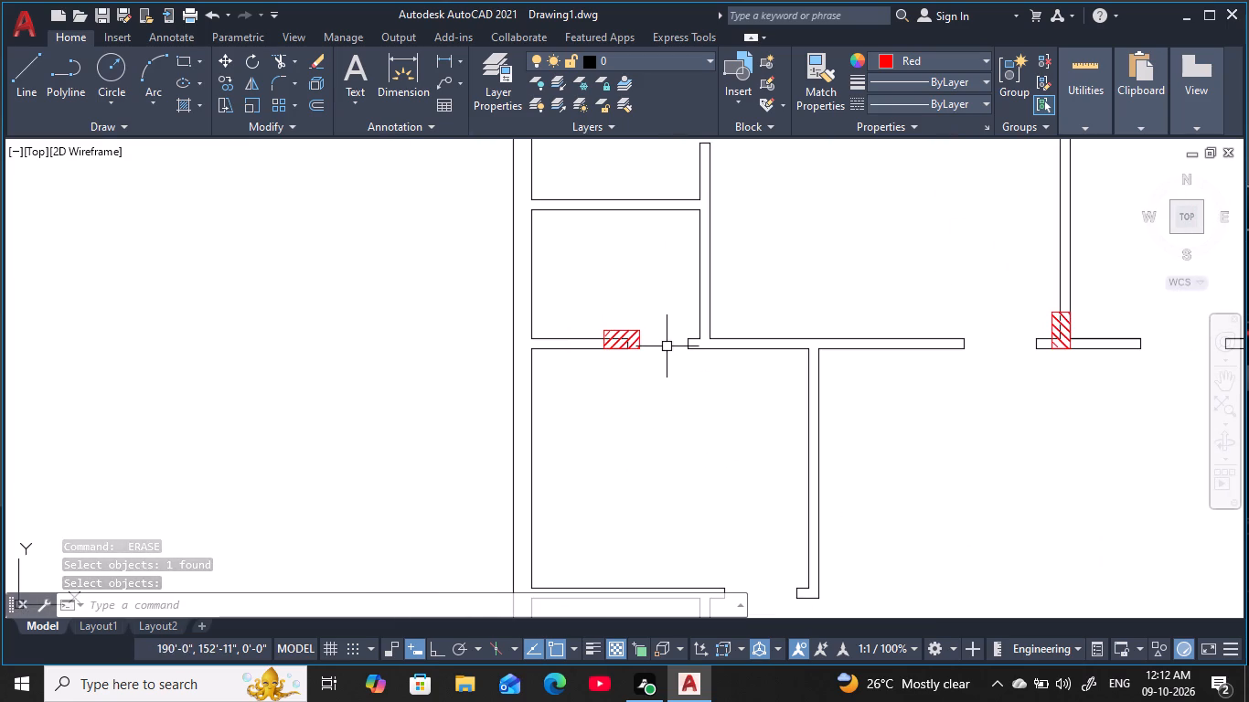
pyautogui.scroll(3, 661, 343)
pyautogui.moveTo(661, 343); pyautogui.dragTo(652, 373, button='middle')
pyautogui.press('Escape')
pyautogui.press('Escape')
pyautogui.press('Escape')
pyautogui.press('Escape')
pyautogui.press('Escape')
pyautogui.press('Escape')
pyautogui.moveTo(675, 324); pyautogui.dragTo(673, 325, button='middle')
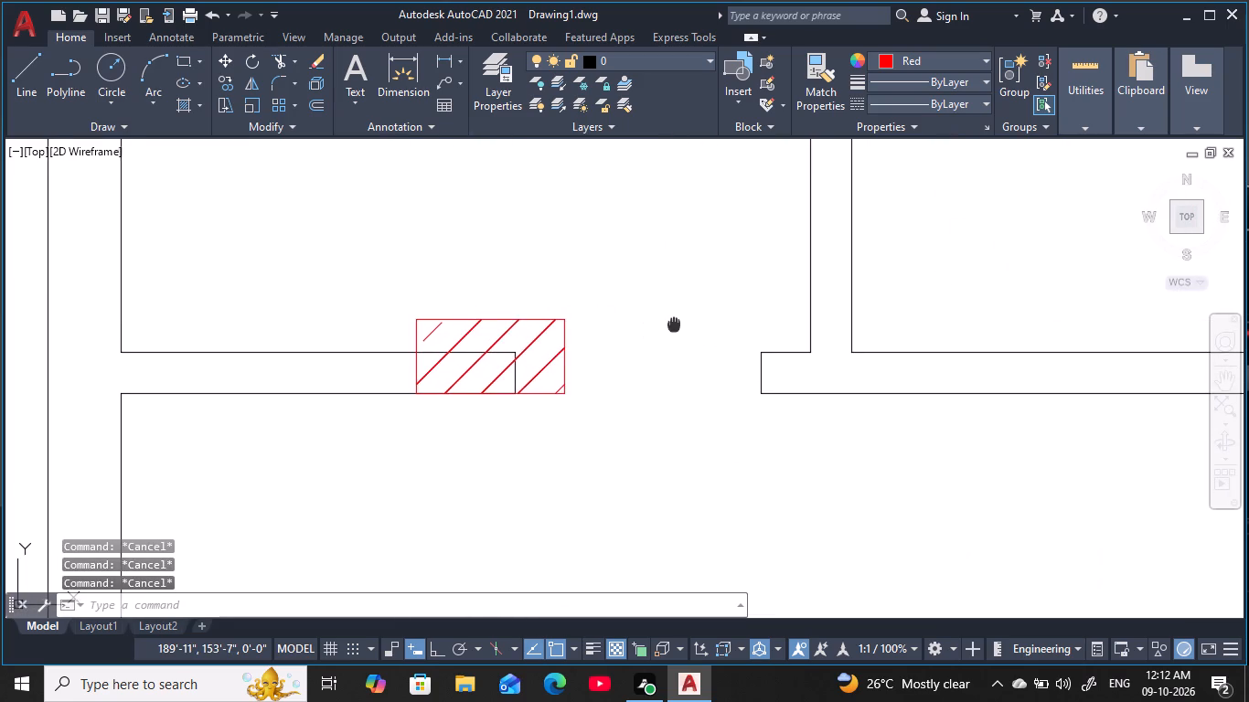
pyautogui.moveTo(673, 325); pyautogui.dragTo(630, 346, button='middle')
pyautogui.press('Escape')
pyautogui.press('Escape')
pyautogui.scroll(-1, 623, 331)
pyautogui.moveTo(624, 333); pyautogui.dragTo(632, 350, button='middle')
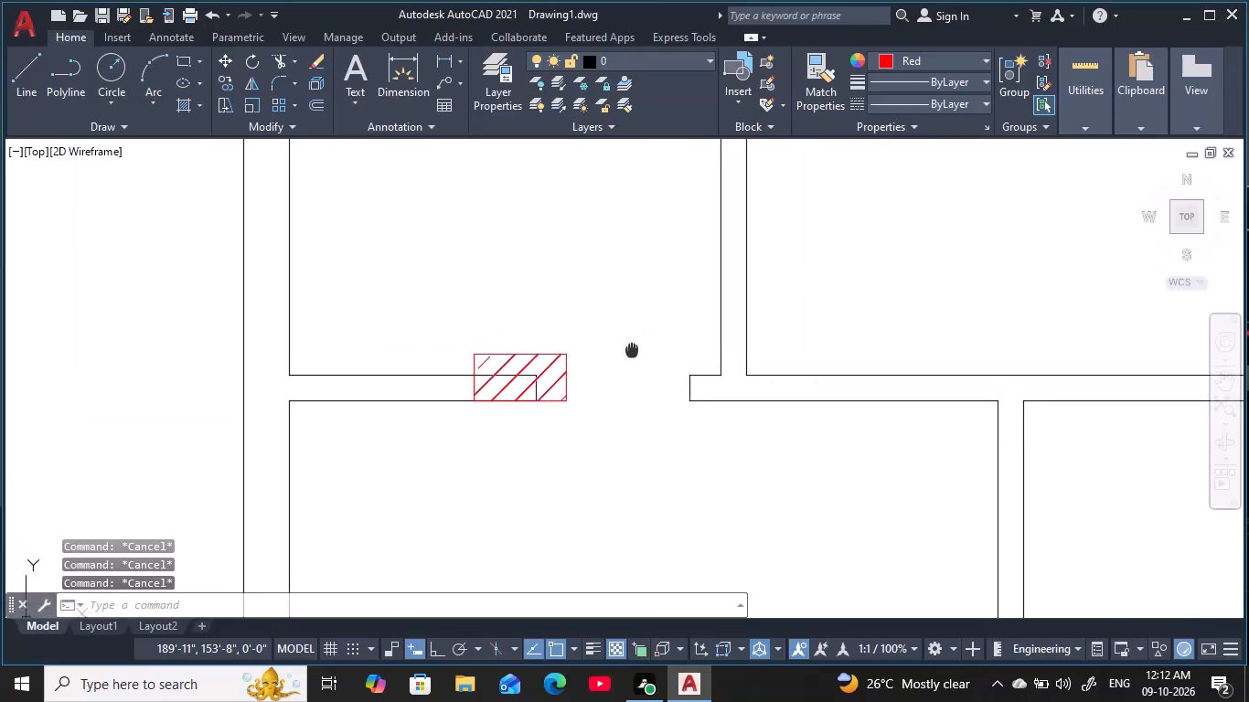
pyautogui.moveTo(632, 350); pyautogui.dragTo(635, 353, button='middle')
pyautogui.press('Escape')
pyautogui.press('Escape')
pyautogui.press('Escape')
pyautogui.scroll(-2, 639, 344)
pyautogui.moveTo(641, 347); pyautogui.dragTo(641, 378, button='middle')
pyautogui.scroll(-2, 635, 379)
pyautogui.moveTo(619, 345); pyautogui.dragTo(618, 347, button='middle')
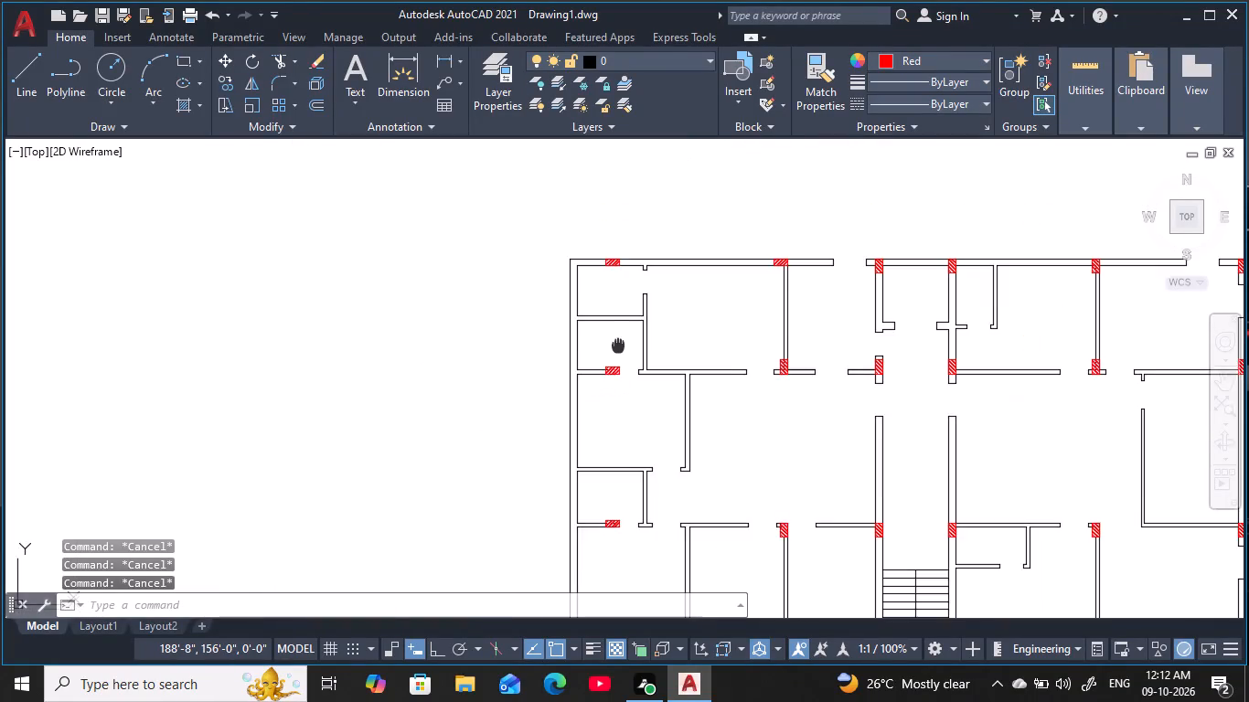
pyautogui.moveTo(618, 347); pyautogui.dragTo(611, 364, button='middle')
pyautogui.scroll(3, 603, 343)
pyautogui.moveTo(610, 319); pyautogui.dragTo(611, 321, button='middle')
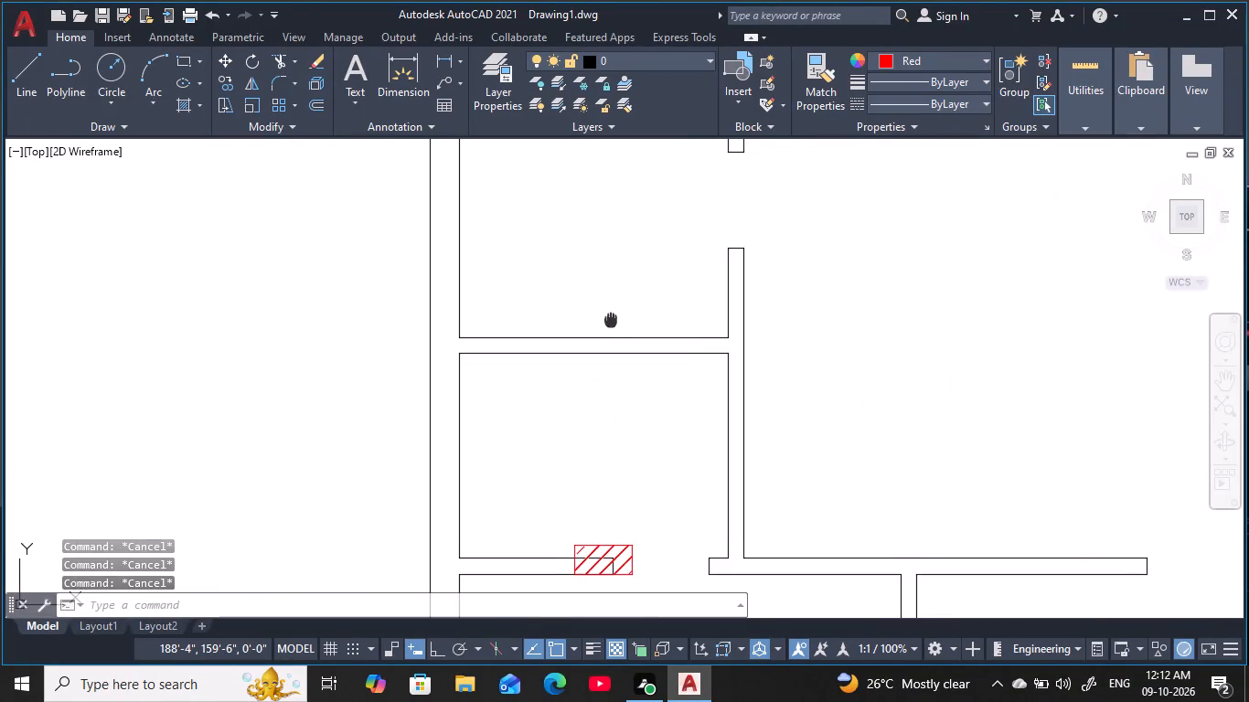
pyautogui.moveTo(611, 321); pyautogui.dragTo(547, 450, button='middle')
pyautogui.moveTo(544, 371); pyautogui.dragTo(615, 348, button='middle')
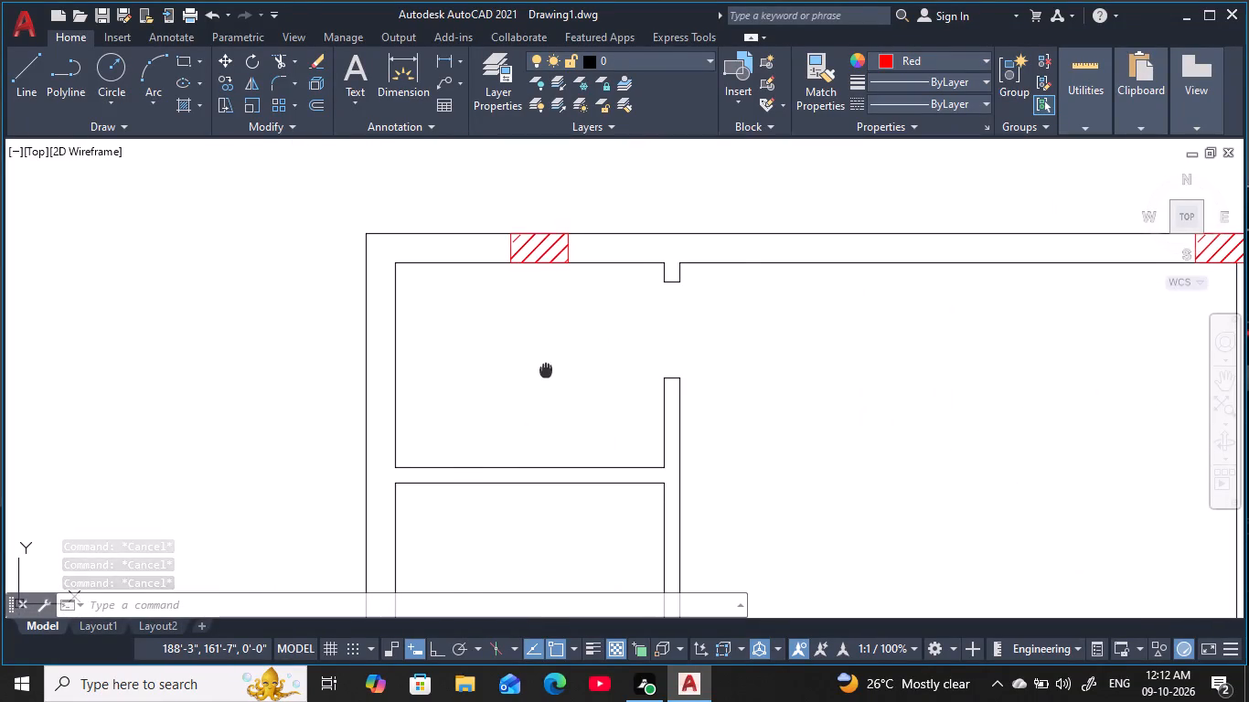
pyautogui.moveTo(615, 348); pyautogui.dragTo(615, 349, button='middle')
pyautogui.scroll(-2, 615, 349)
pyautogui.moveTo(616, 350); pyautogui.dragTo(620, 308, button='middle')
pyautogui.press('Escape')
pyautogui.press('Escape')
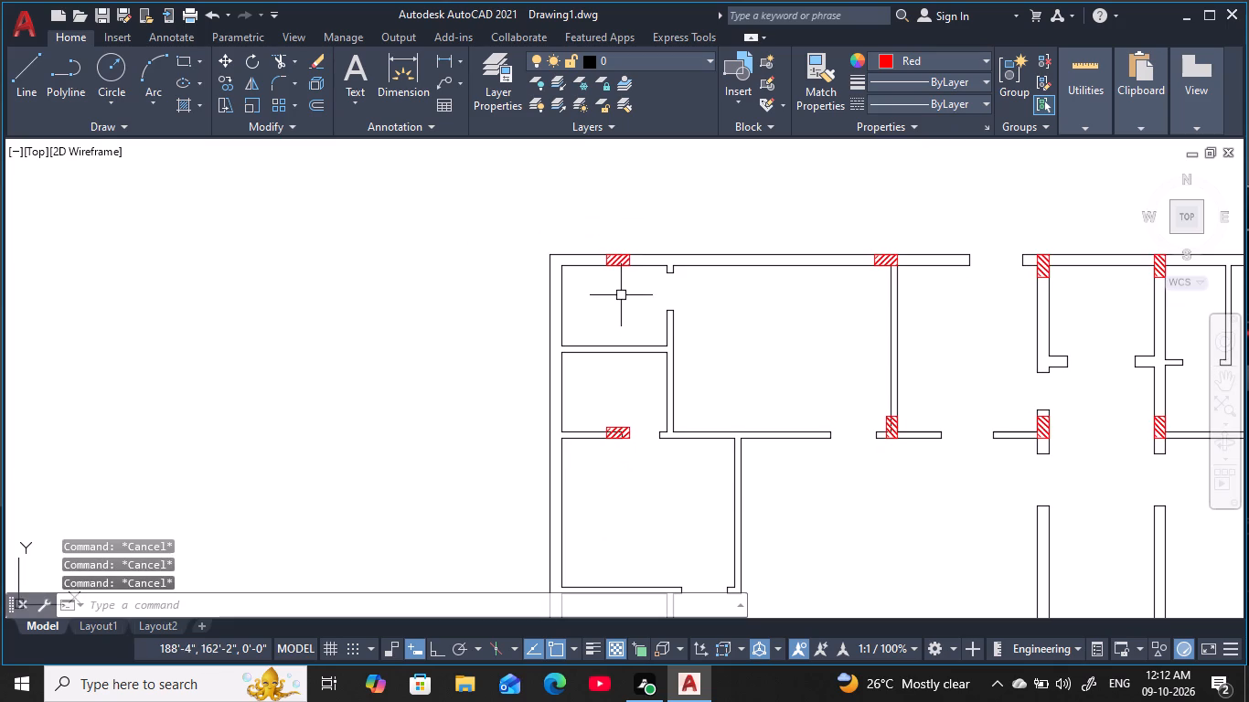
pyautogui.press('Escape')
# Offset the inner face of the northwest room's west wall 2' east into the room.
pyautogui.moveTo(620, 292); pyautogui.dragTo(642, 344, button='middle')
pyautogui.press('Escape')
pyautogui.press('Escape')
pyautogui.scroll(2, 632, 324)
pyautogui.press('Escape')
pyautogui.press('Escape')
pyautogui.press('Escape')
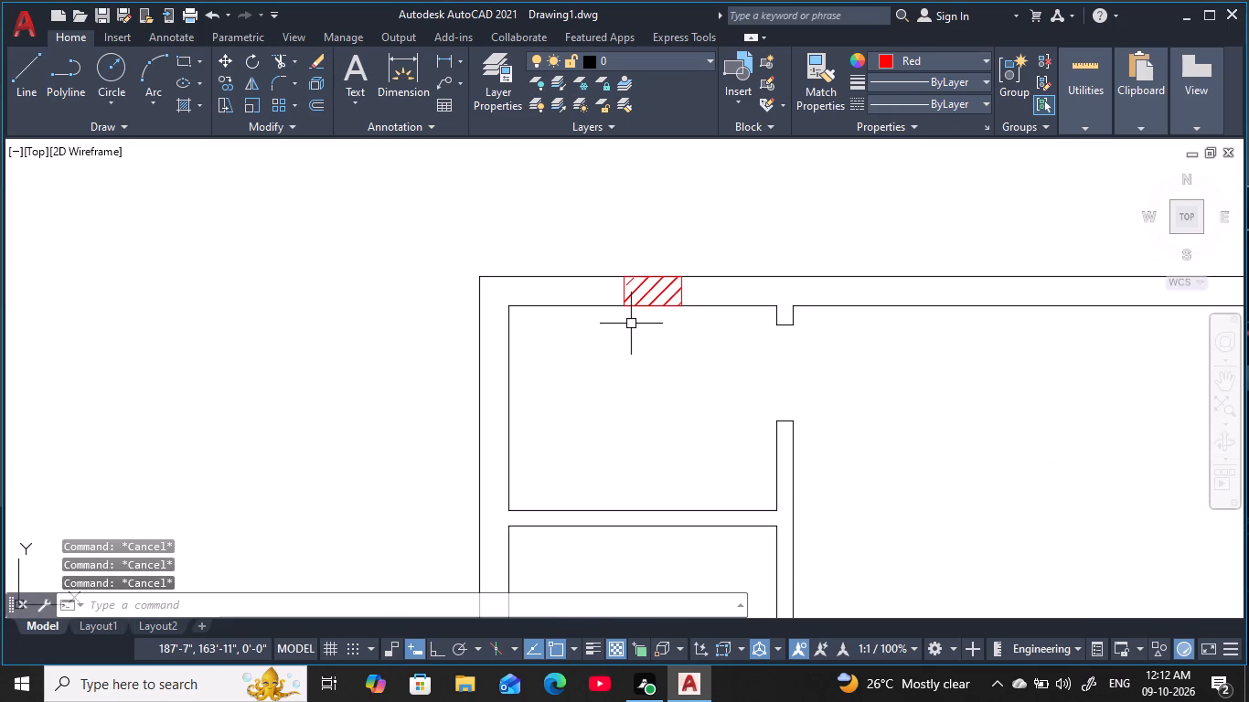
pyautogui.write('O')
pyautogui.press('space')
pyautogui.press('2')
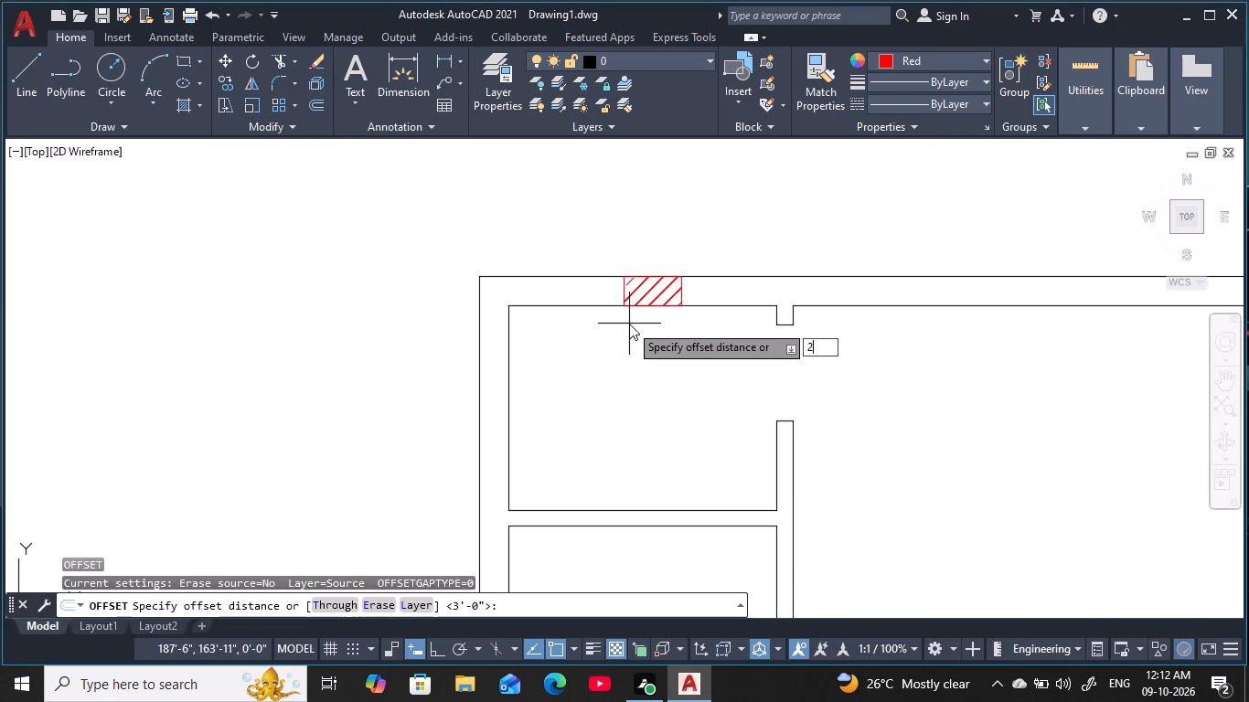
pyautogui.press("'")
pyautogui.press('space')
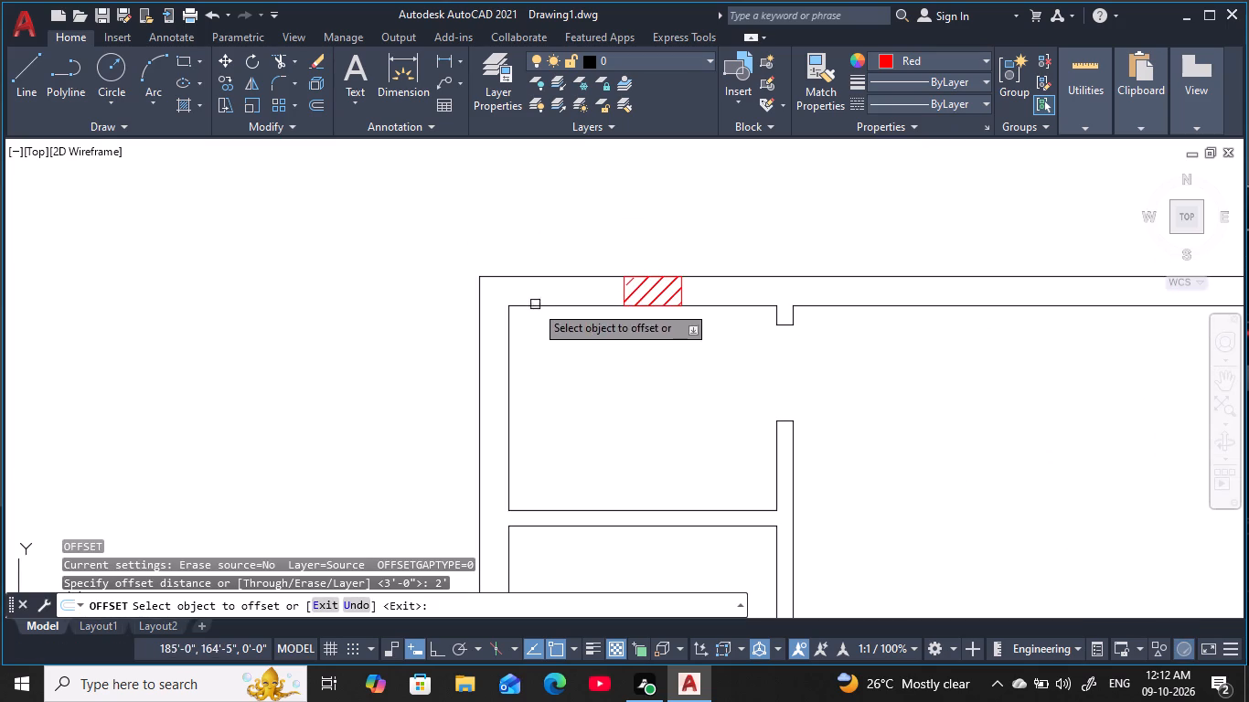
pyautogui.click(510, 350)
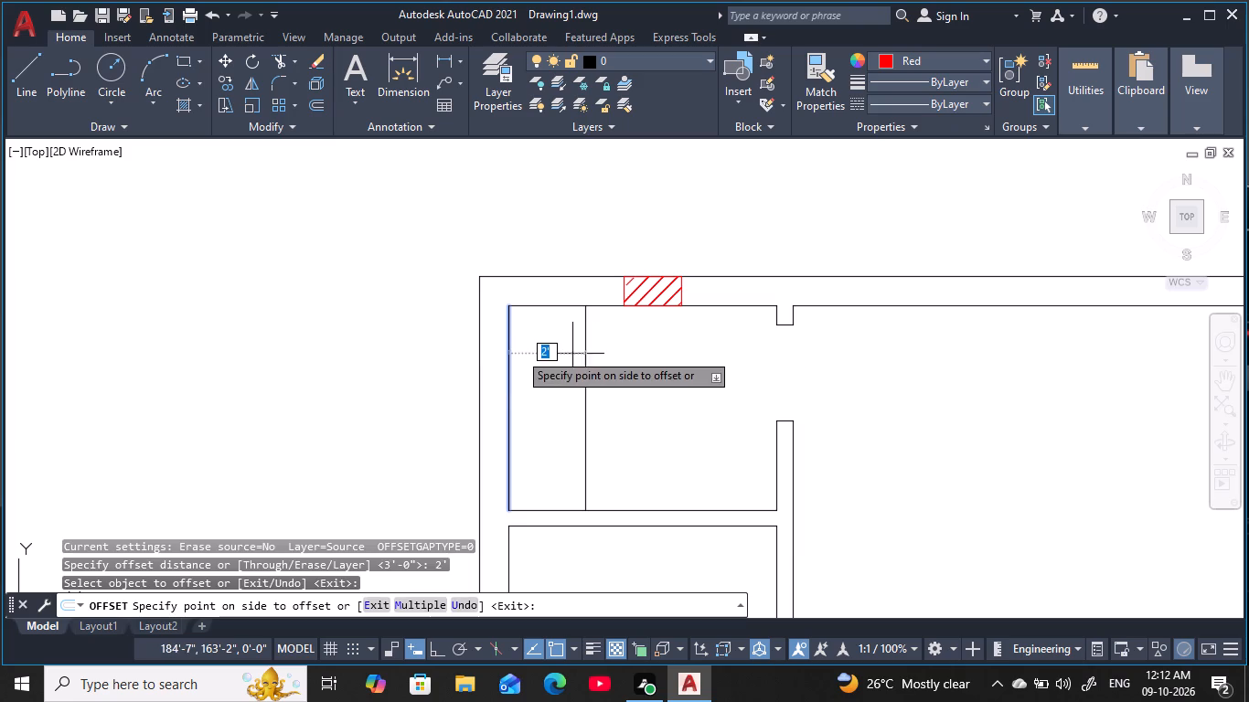
pyautogui.click(625, 355)
pyautogui.press('Escape')
pyautogui.press('Escape')
pyautogui.press('Escape')
pyautogui.press('Escape')
pyautogui.press('Escape')
pyautogui.press('Escape')
pyautogui.press('Escape')
pyautogui.press('Escape')
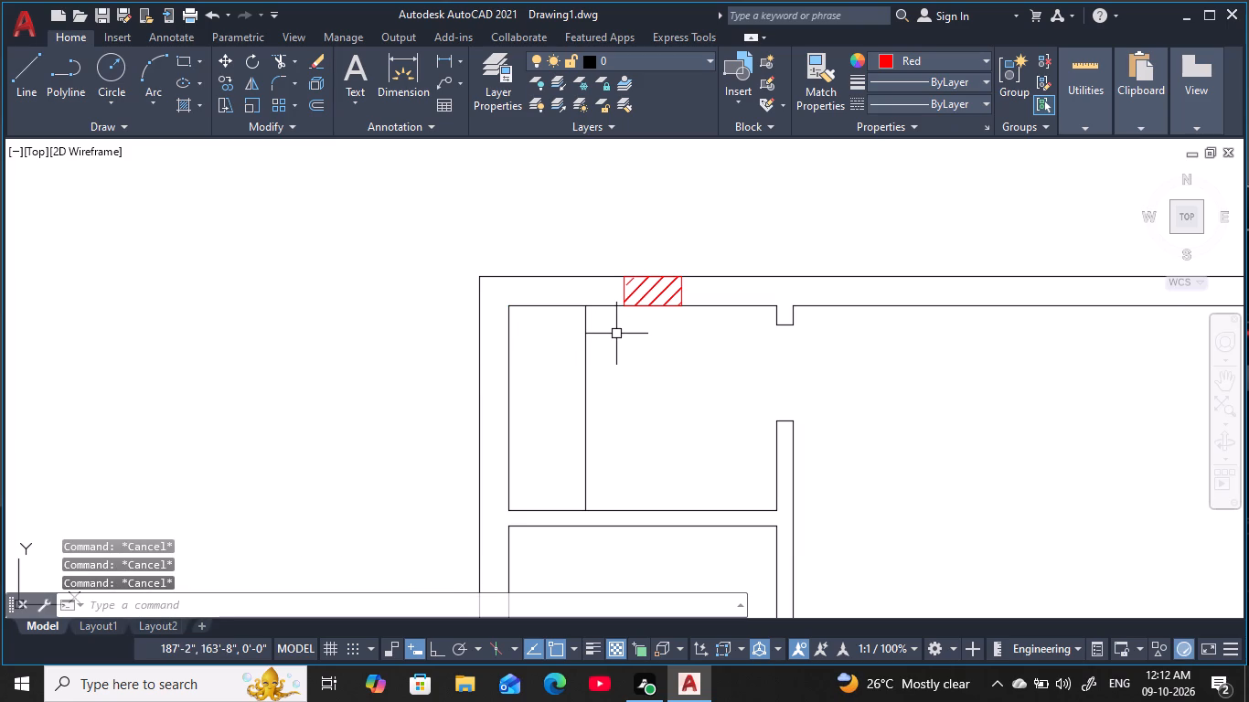
# Move the northwest horizontal column on the north exterior wall west, so its lower-left corner meets the new offset line.
pyautogui.click(614, 253)
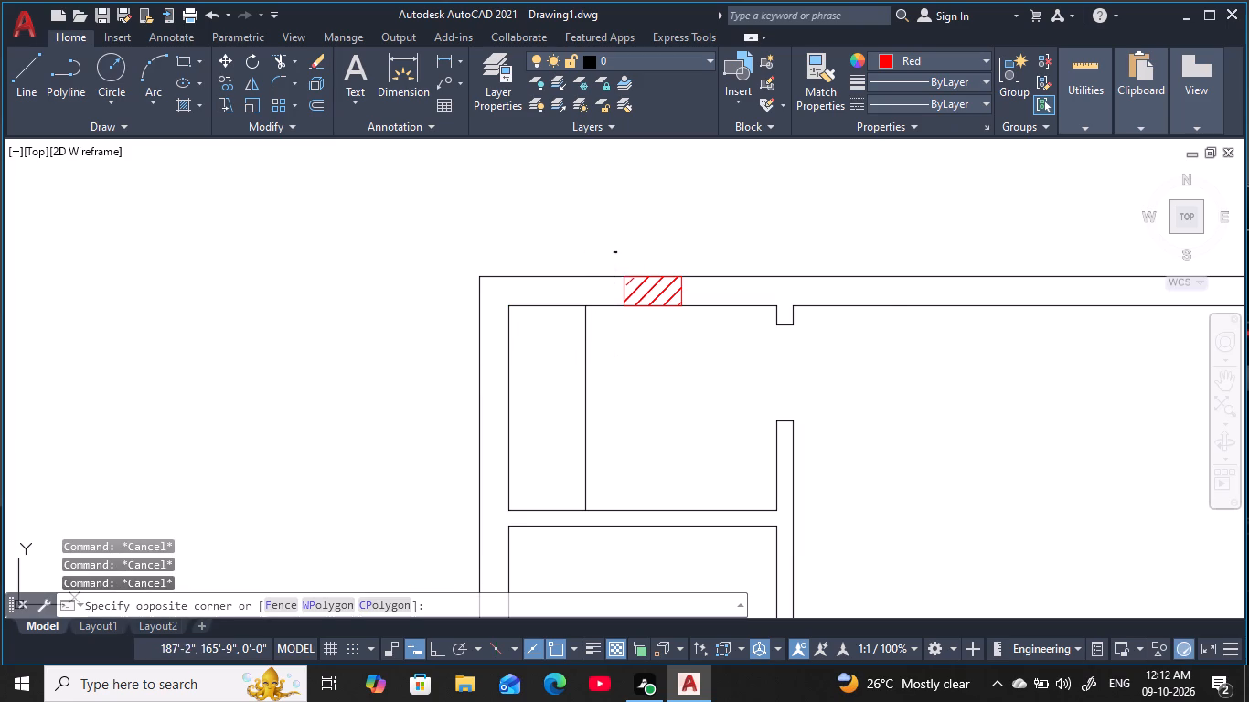
pyautogui.click(708, 343)
pyautogui.write('M')
pyautogui.press('space')
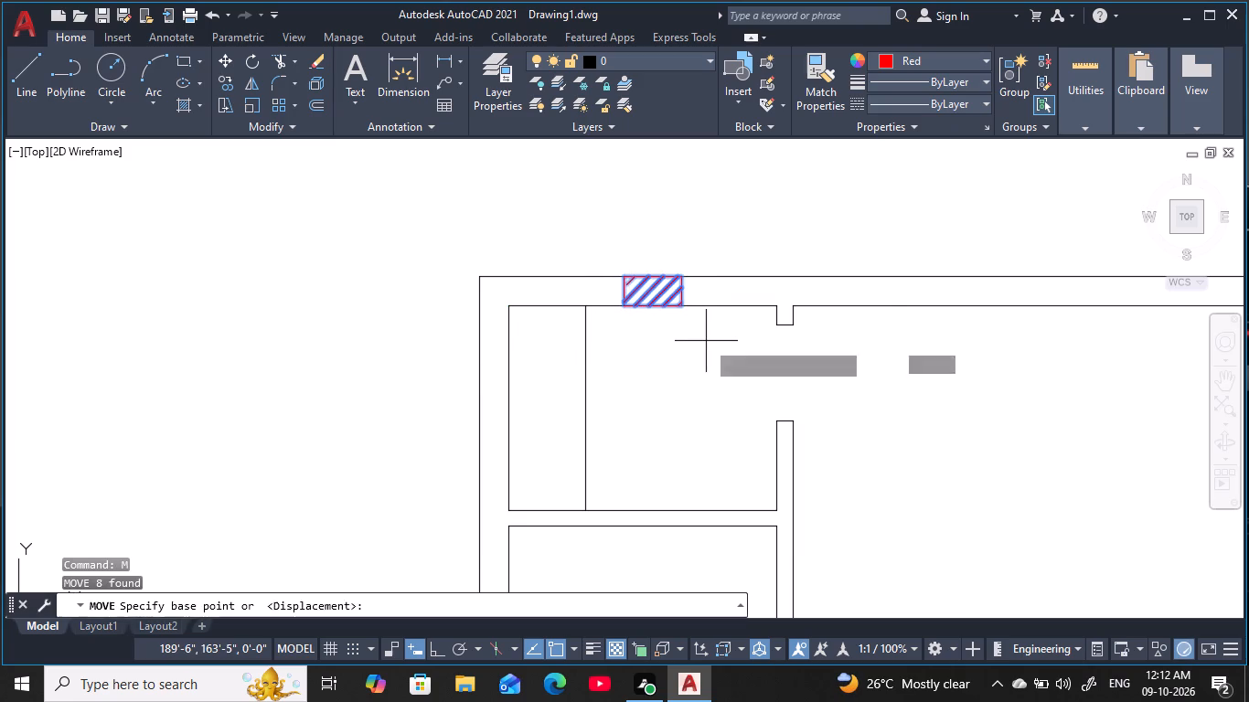
pyautogui.click(625, 312)
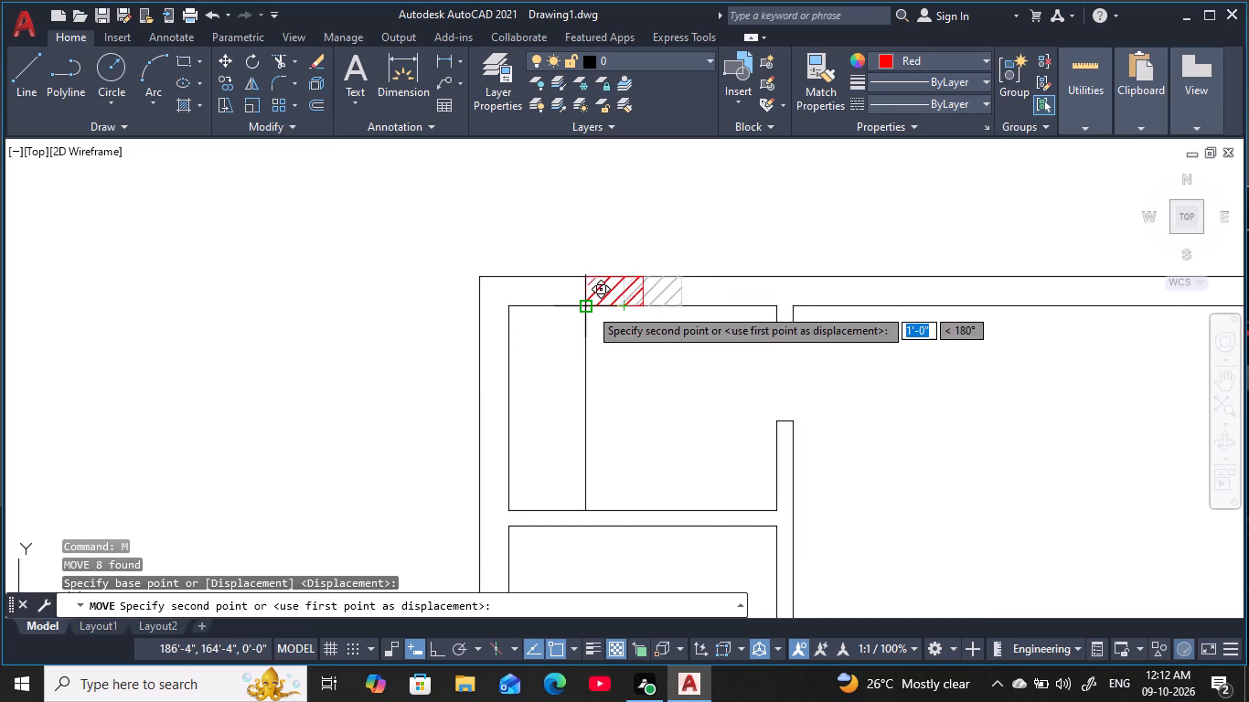
pyautogui.click(589, 307)
pyautogui.moveTo(657, 390); pyautogui.dragTo(672, 335, button='middle')
pyautogui.scroll(-1, 657, 389)
pyautogui.moveTo(664, 351); pyautogui.dragTo(682, 262, button='middle')
pyautogui.press('Escape')
pyautogui.press('Escape')
pyautogui.press('Escape')
pyautogui.press('Escape')
pyautogui.press('Escape')
pyautogui.press('Escape')
pyautogui.press('Escape')
pyautogui.press('Escape')
pyautogui.press('Escape')
pyautogui.press('Escape')
pyautogui.press('Escape')
pyautogui.press('Escape')
pyautogui.press('Escape')
pyautogui.press('Escape')
pyautogui.press('Escape')
pyautogui.press('Escape')
pyautogui.press('Escape')
pyautogui.press('Escape')
pyautogui.press('Escape')
pyautogui.press('Escape')
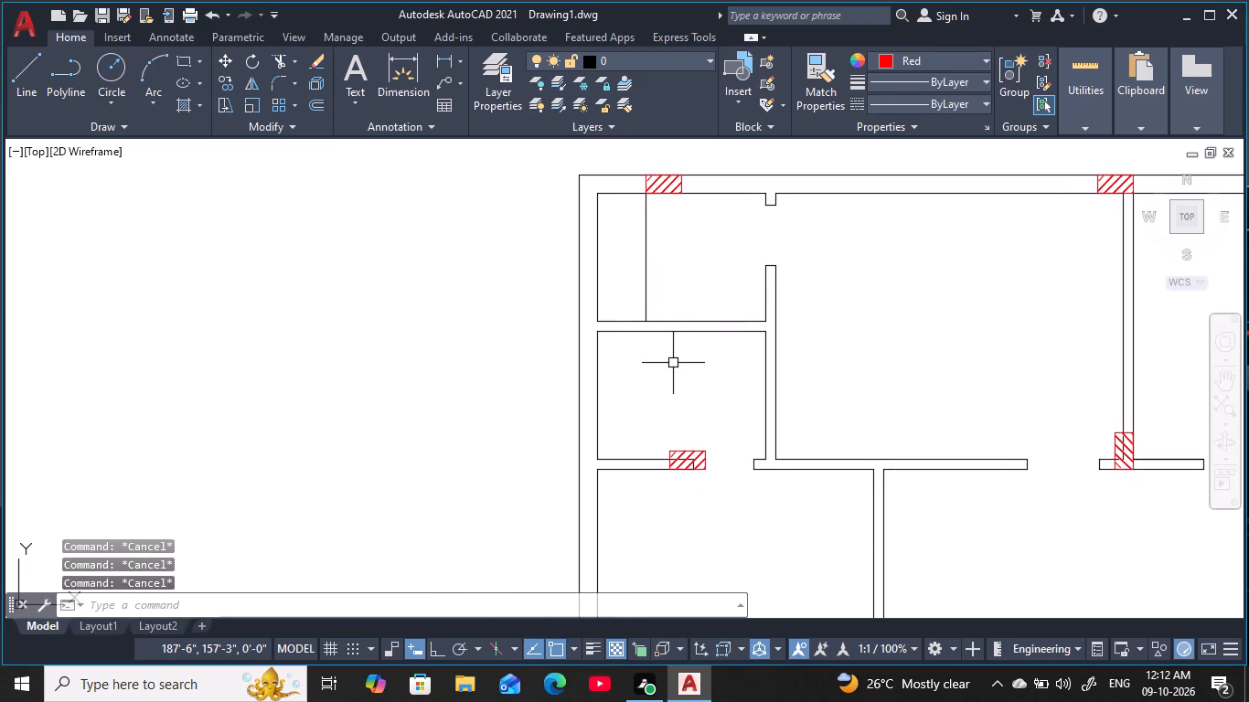
# Extend the vertical 2' guide line from the northwest room south through the western rooms to the south exterior wall's inner face.
pyautogui.write('EX')
pyautogui.press('space')
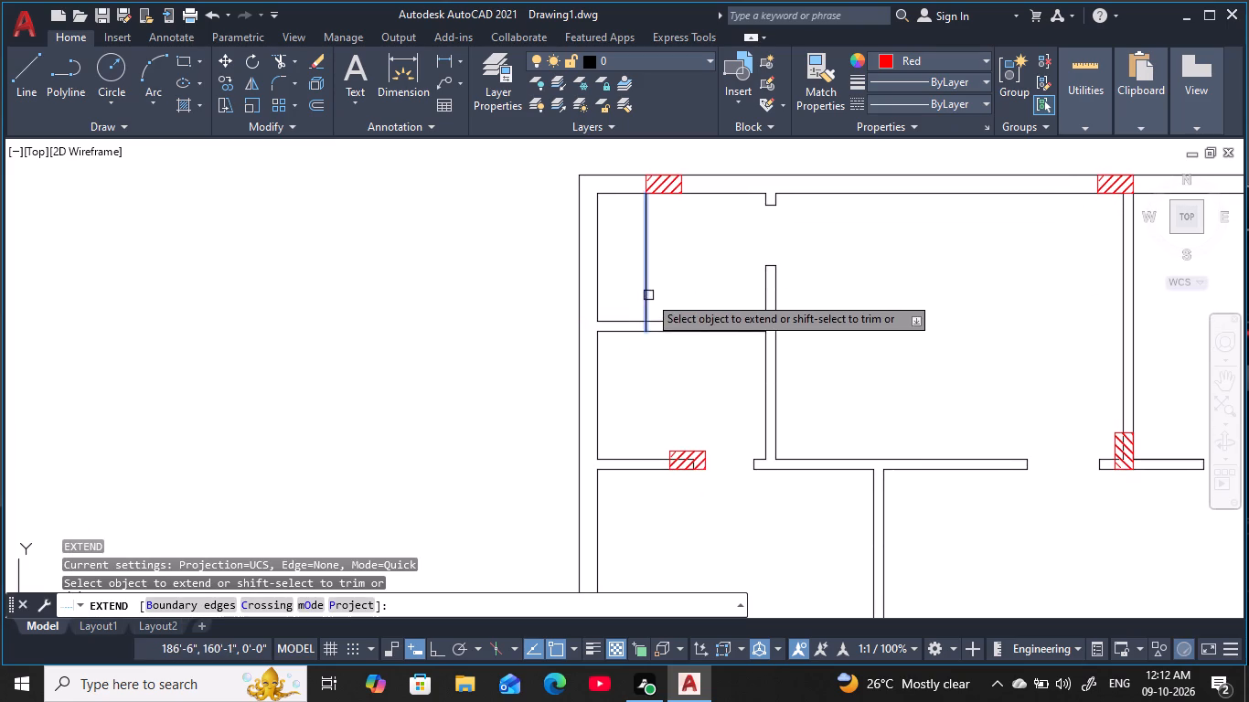
pyautogui.click(648, 294)
pyautogui.click(651, 330)
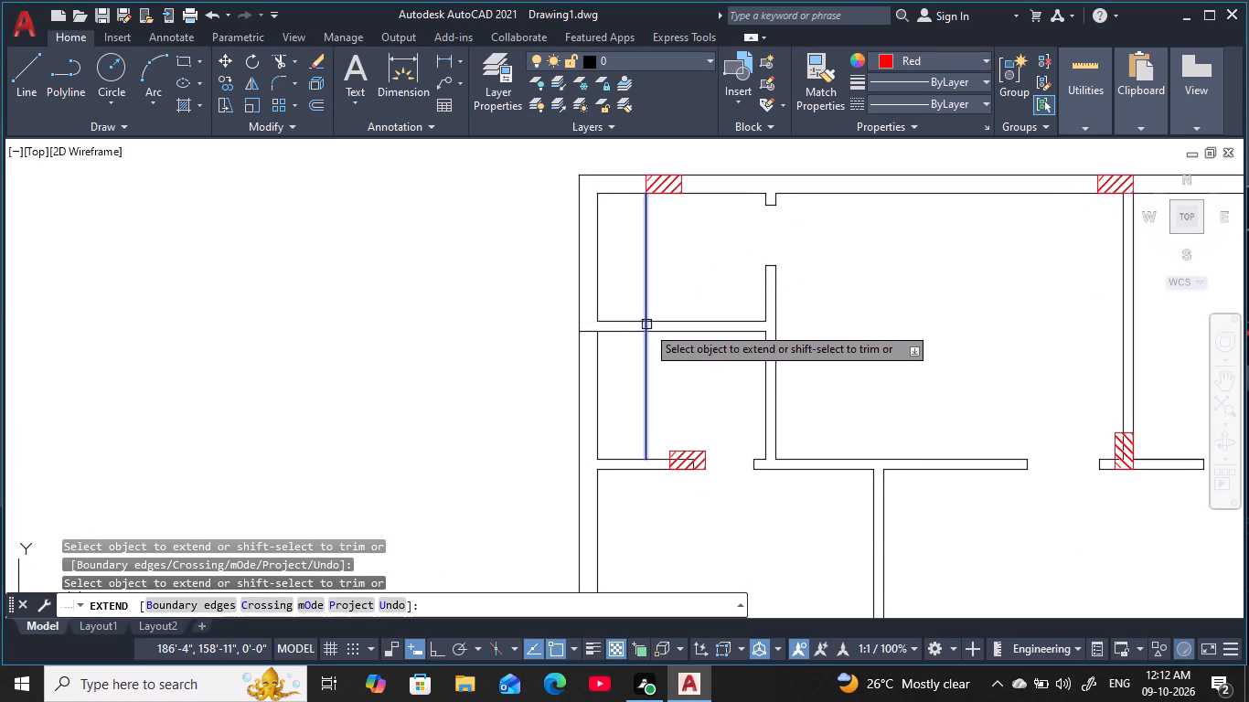
pyautogui.click(646, 325)
pyautogui.click(647, 442)
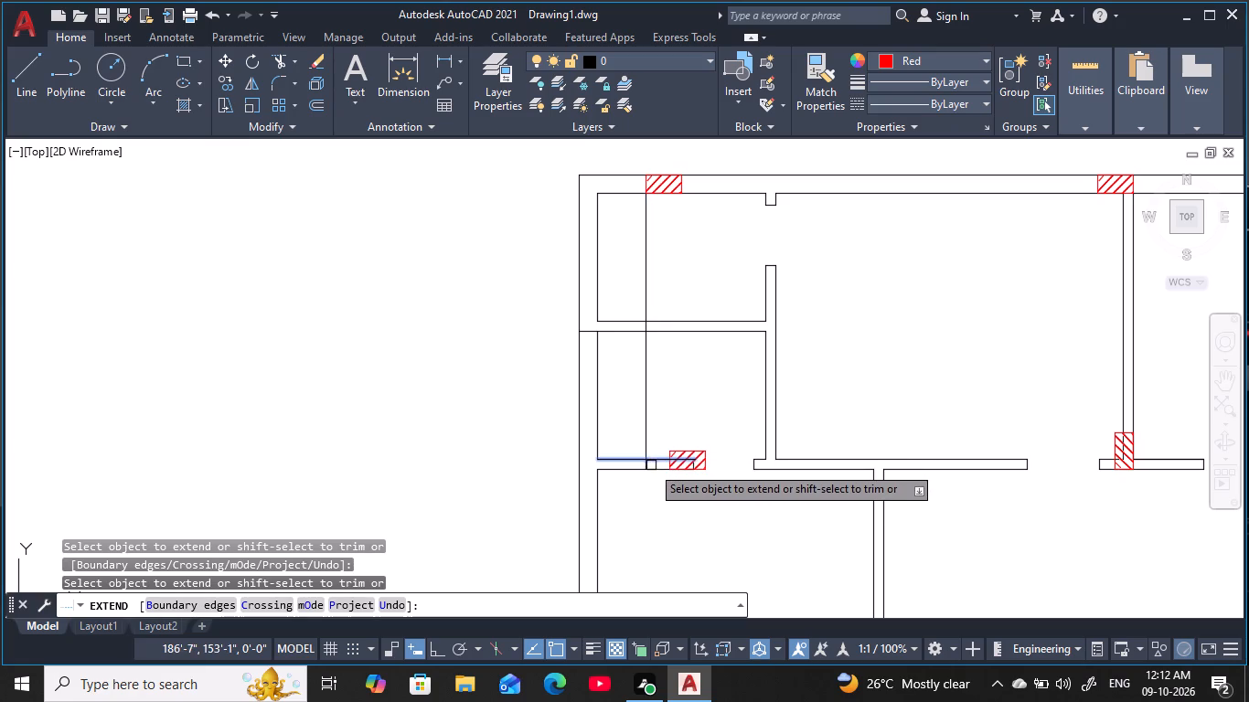
pyautogui.click(645, 465)
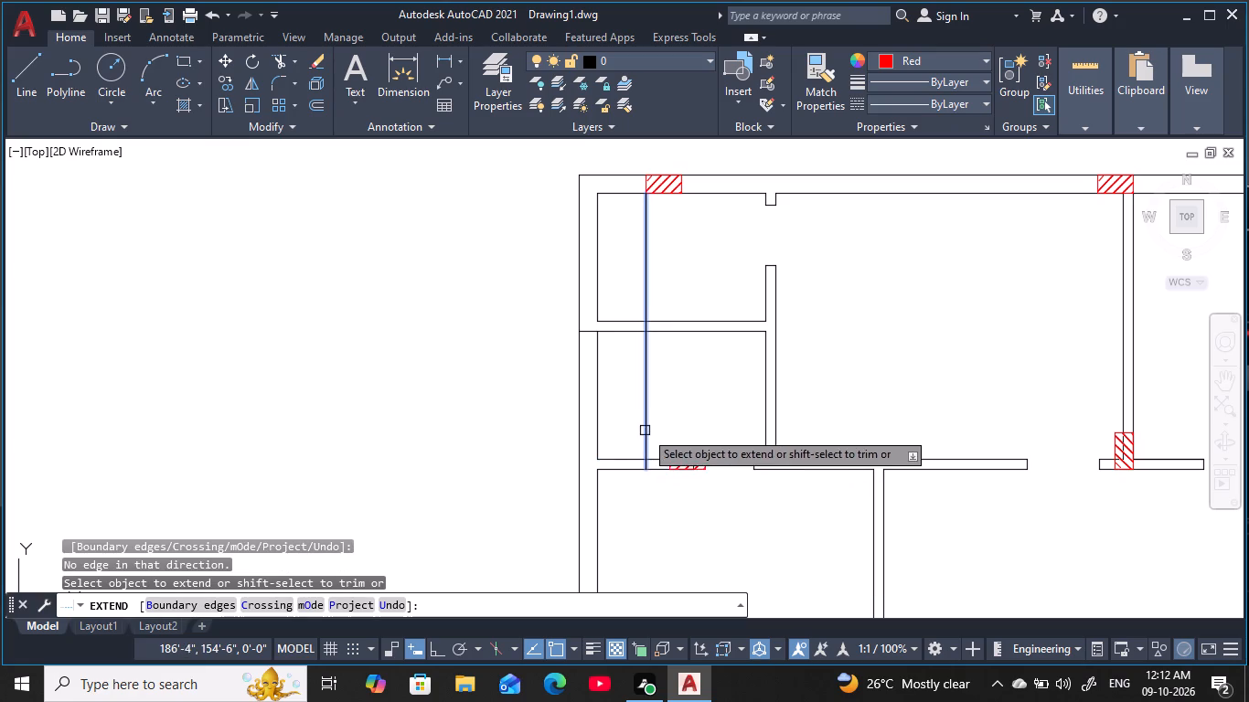
pyautogui.moveTo(657, 422); pyautogui.dragTo(744, 257, button='middle')
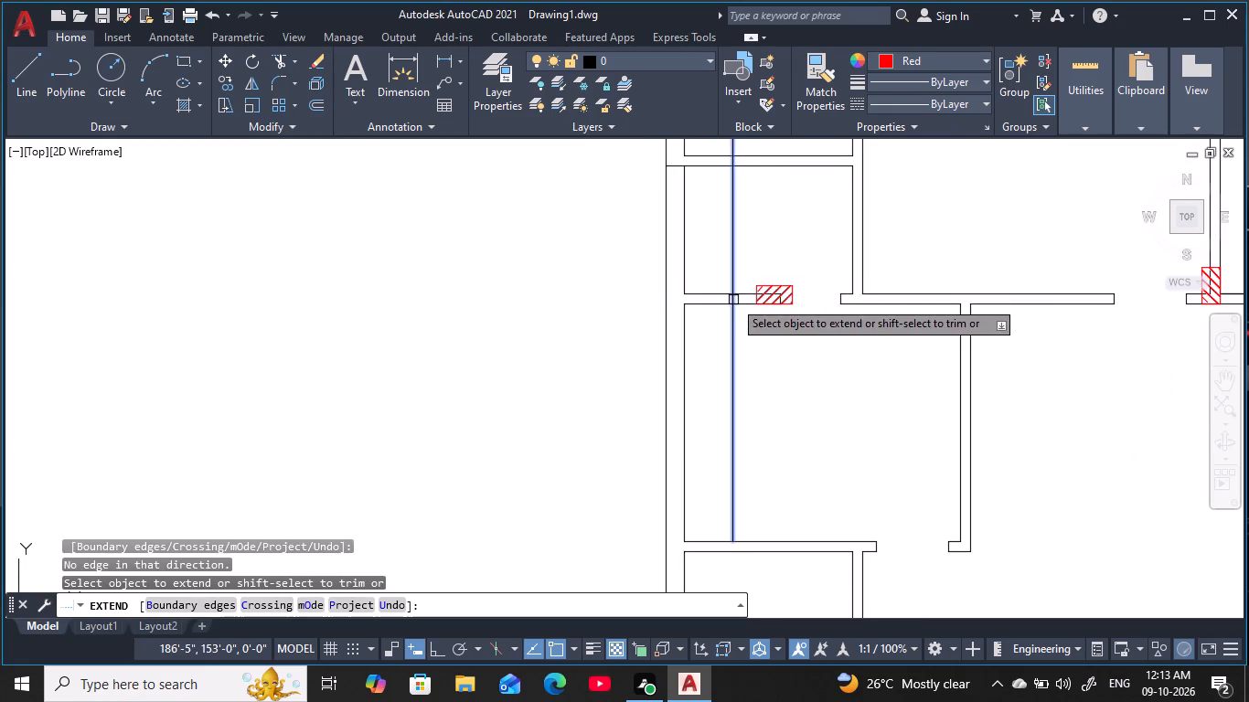
pyautogui.click(733, 300)
pyautogui.moveTo(759, 401); pyautogui.dragTo(725, 269, button='middle')
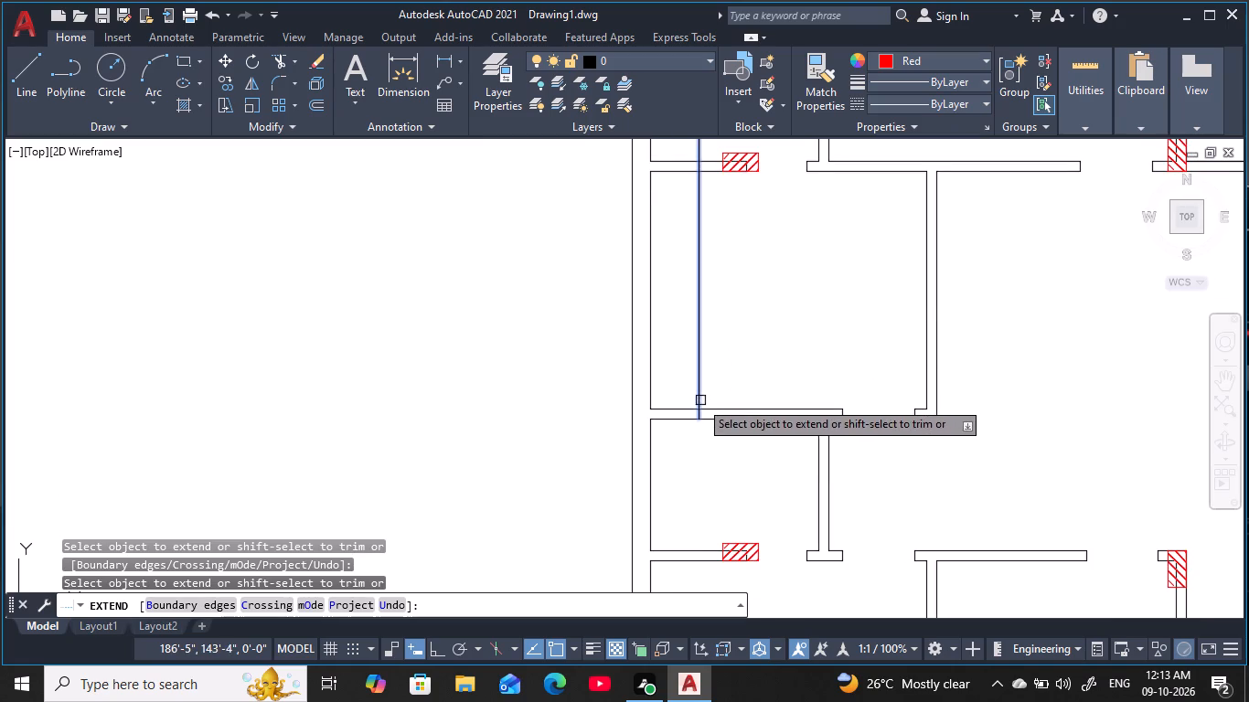
pyautogui.click(699, 400)
pyautogui.moveTo(719, 365); pyautogui.dragTo(732, 247, button='middle')
pyautogui.click(709, 296)
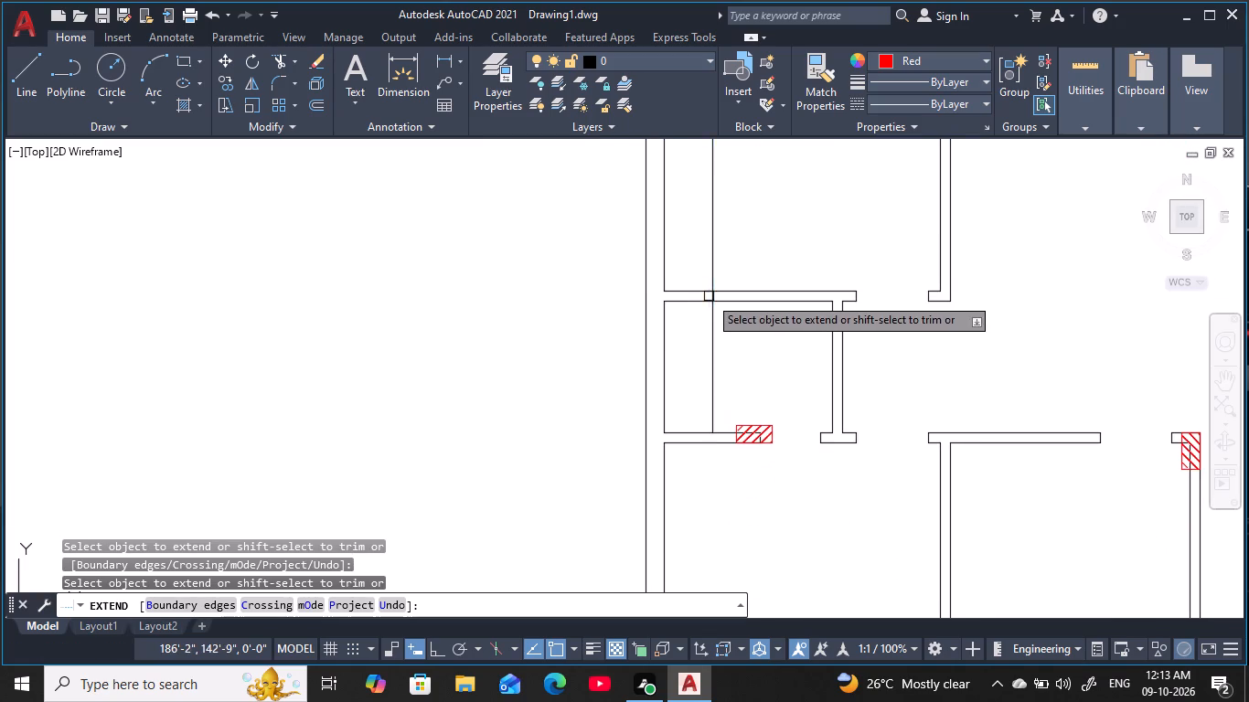
pyautogui.moveTo(730, 375); pyautogui.dragTo(721, 232, button='middle')
pyautogui.click(705, 272)
pyautogui.moveTo(719, 379); pyautogui.dragTo(731, 327, button='middle')
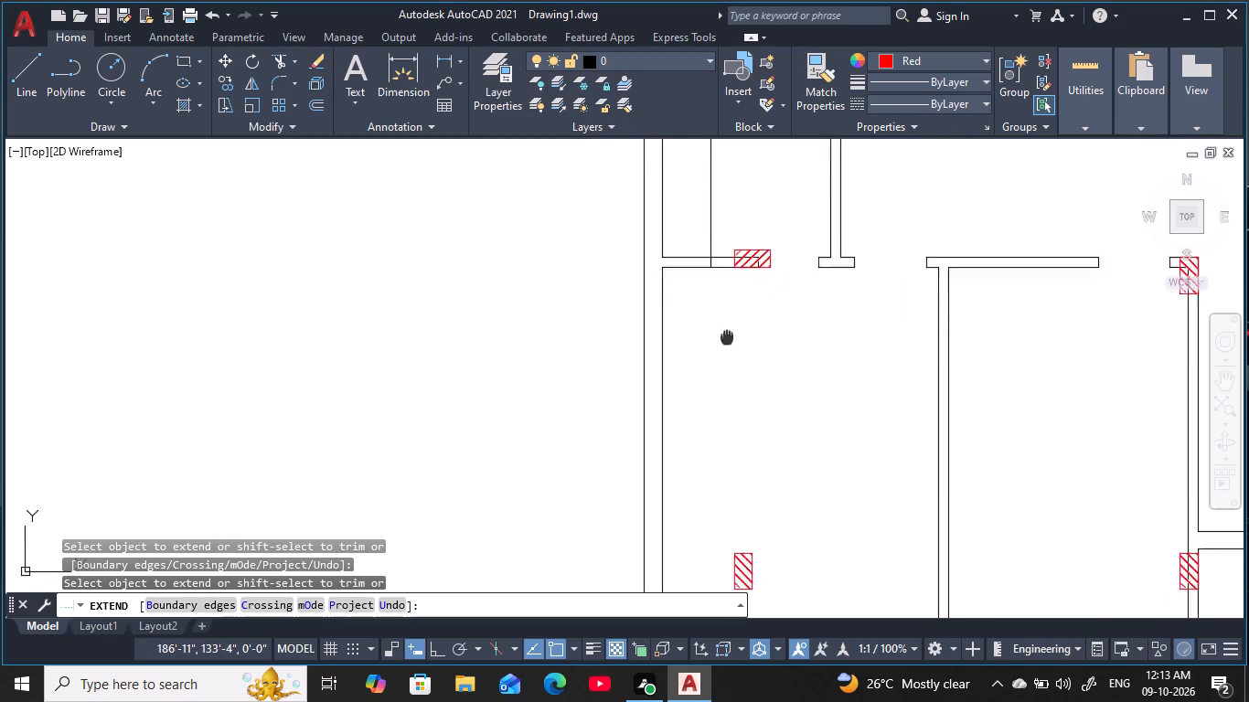
pyautogui.moveTo(731, 327); pyautogui.dragTo(736, 314, button='middle')
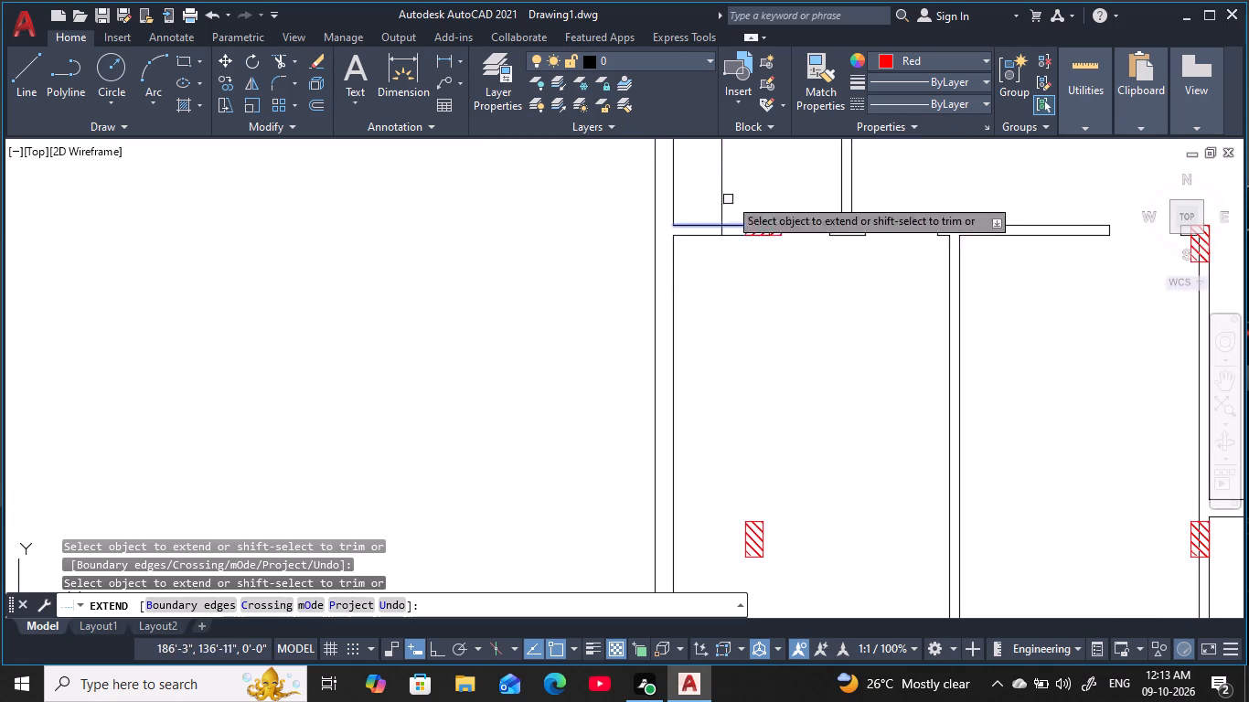
pyautogui.moveTo(743, 281); pyautogui.dragTo(738, 261, button='middle')
pyautogui.scroll(-3, 742, 271)
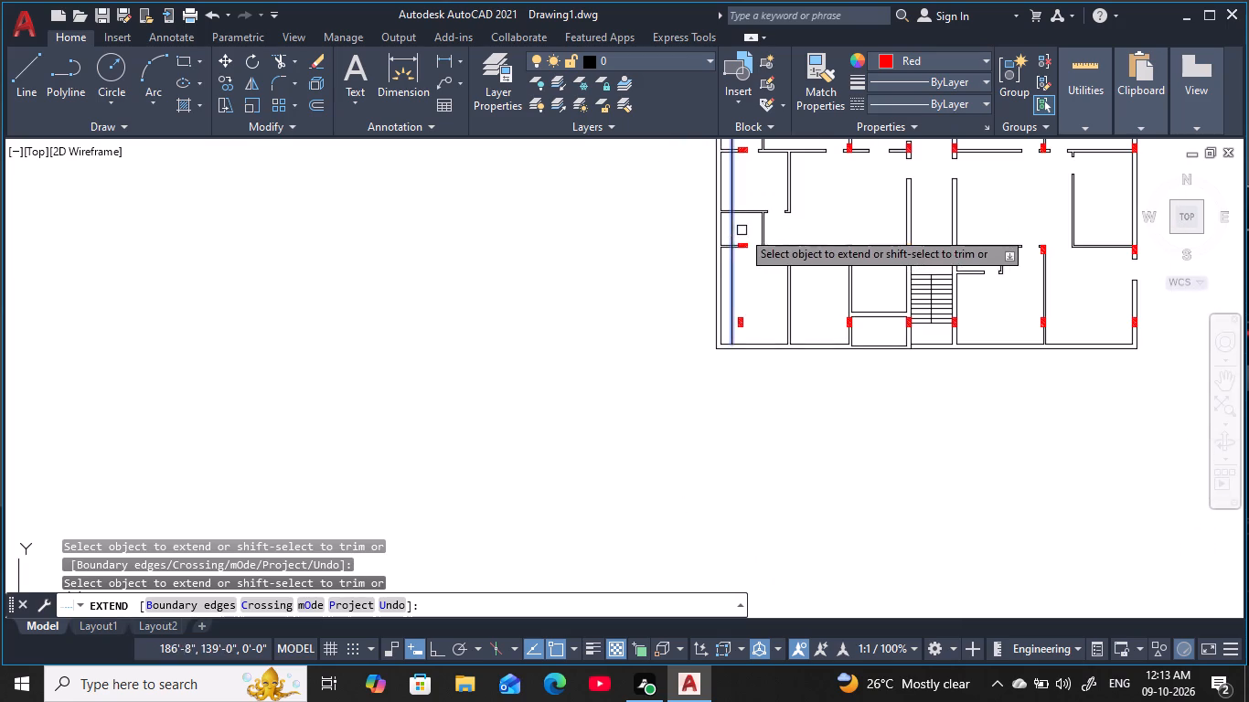
pyautogui.click(732, 231)
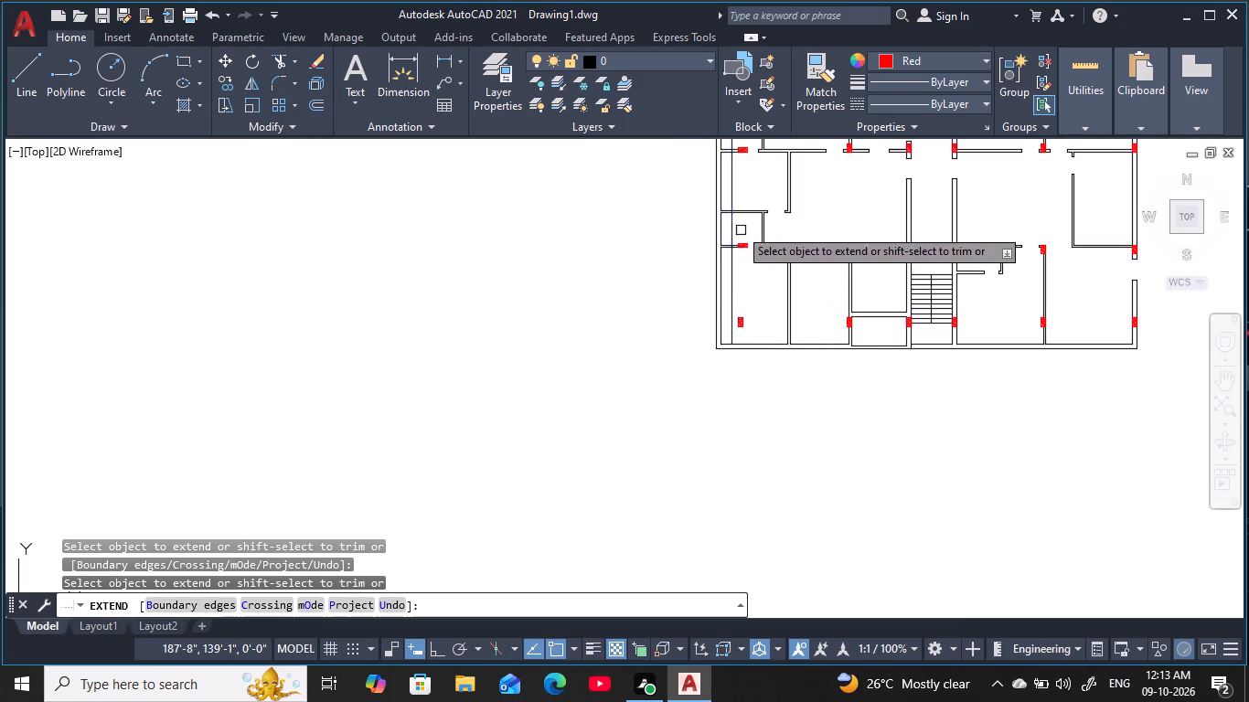
pyautogui.moveTo(744, 229); pyautogui.dragTo(721, 272, button='middle')
pyautogui.press('Escape')
pyautogui.scroll(1, 728, 217)
pyautogui.moveTo(730, 218); pyautogui.dragTo(730, 245, button='middle')
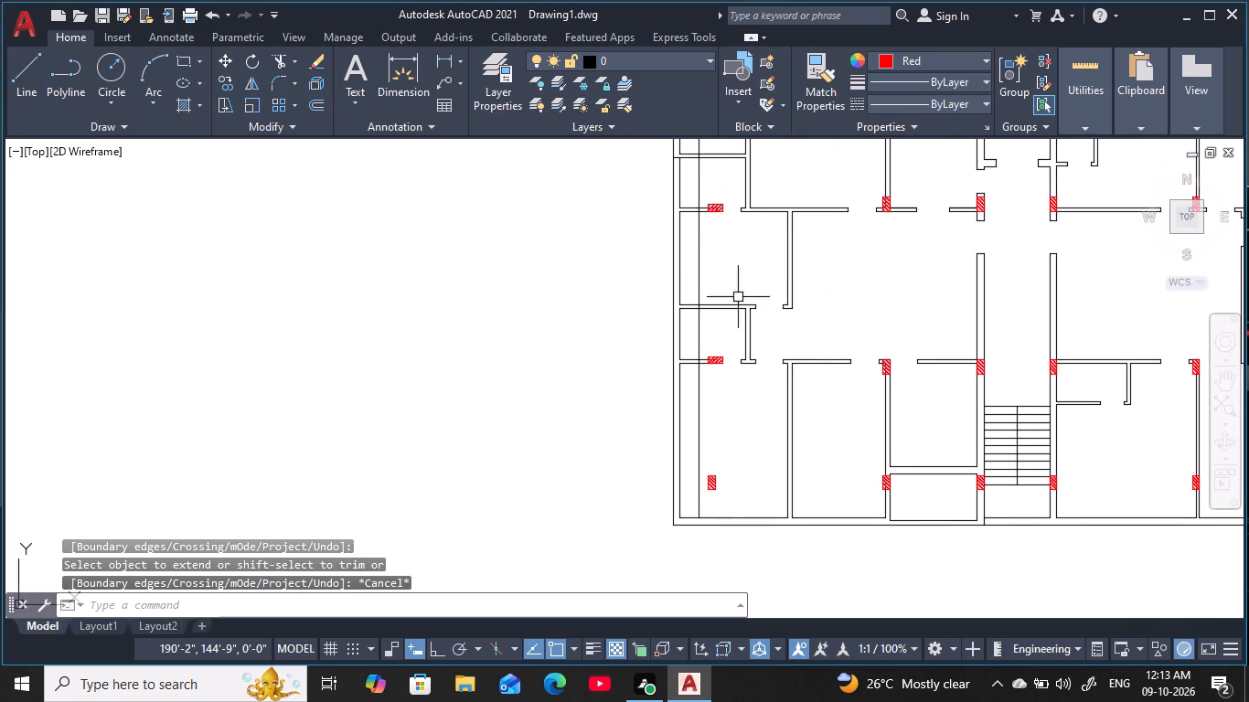
pyautogui.press('Escape')
pyautogui.press('Escape')
# Offset the inner face of the southwest room's south wall 3' north into the room.
pyautogui.moveTo(738, 436); pyautogui.dragTo(752, 347, button='middle')
pyautogui.scroll(3, 743, 372)
pyautogui.moveTo(743, 369); pyautogui.dragTo(756, 331, button='middle')
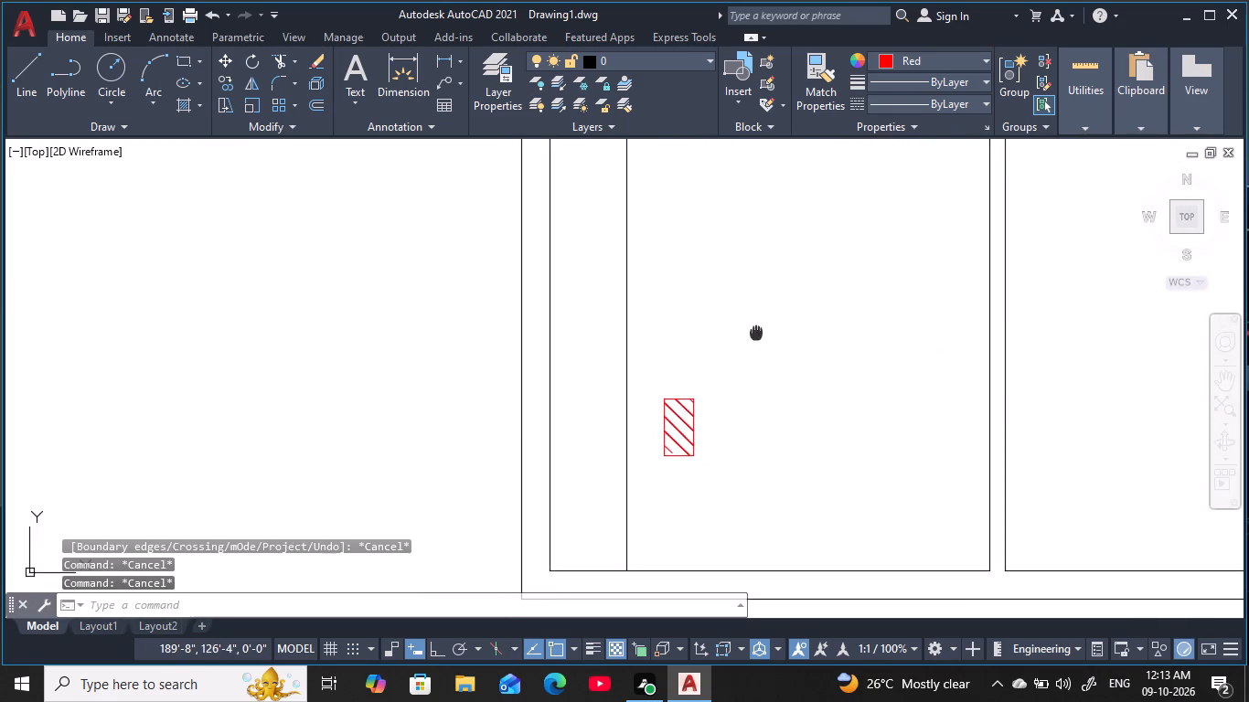
pyautogui.moveTo(756, 331); pyautogui.dragTo(774, 278, button='middle')
pyautogui.press('Escape')
pyautogui.press('Escape')
pyautogui.press('Escape')
pyautogui.press('Escape')
pyautogui.press('Escape')
pyautogui.write('O')
pyautogui.press('space')
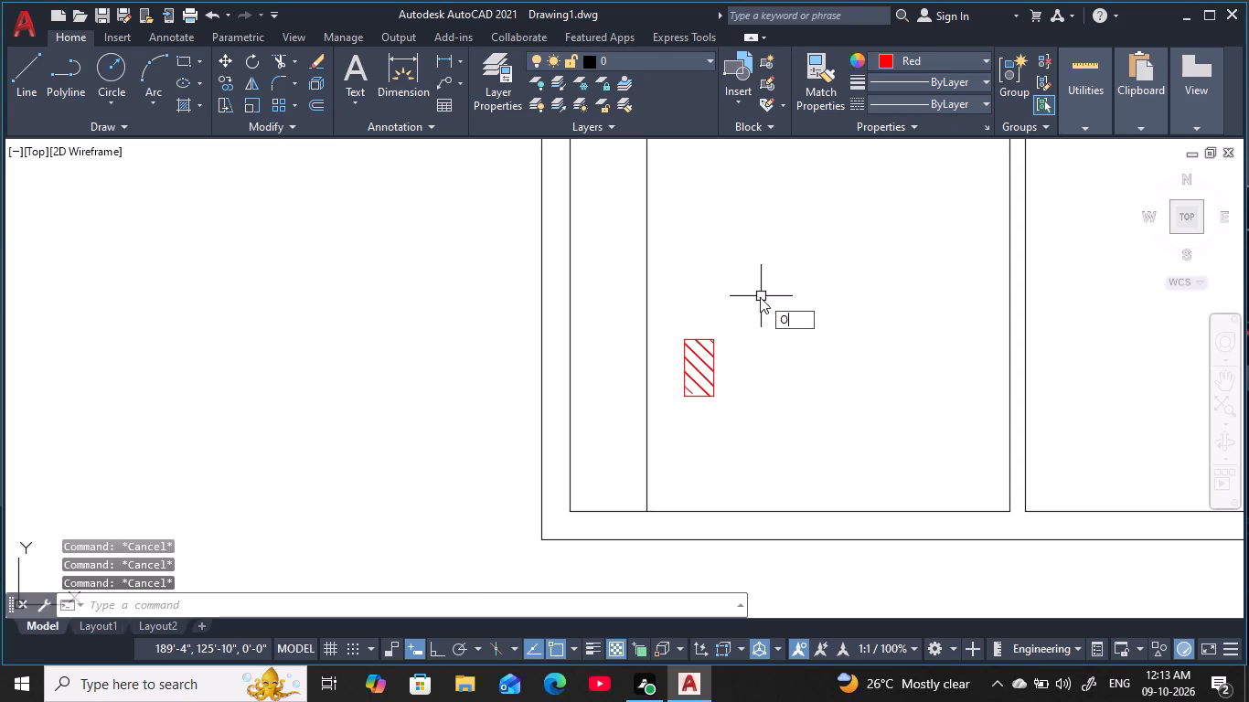
pyautogui.press('3')
pyautogui.press("'")
pyautogui.press('space')
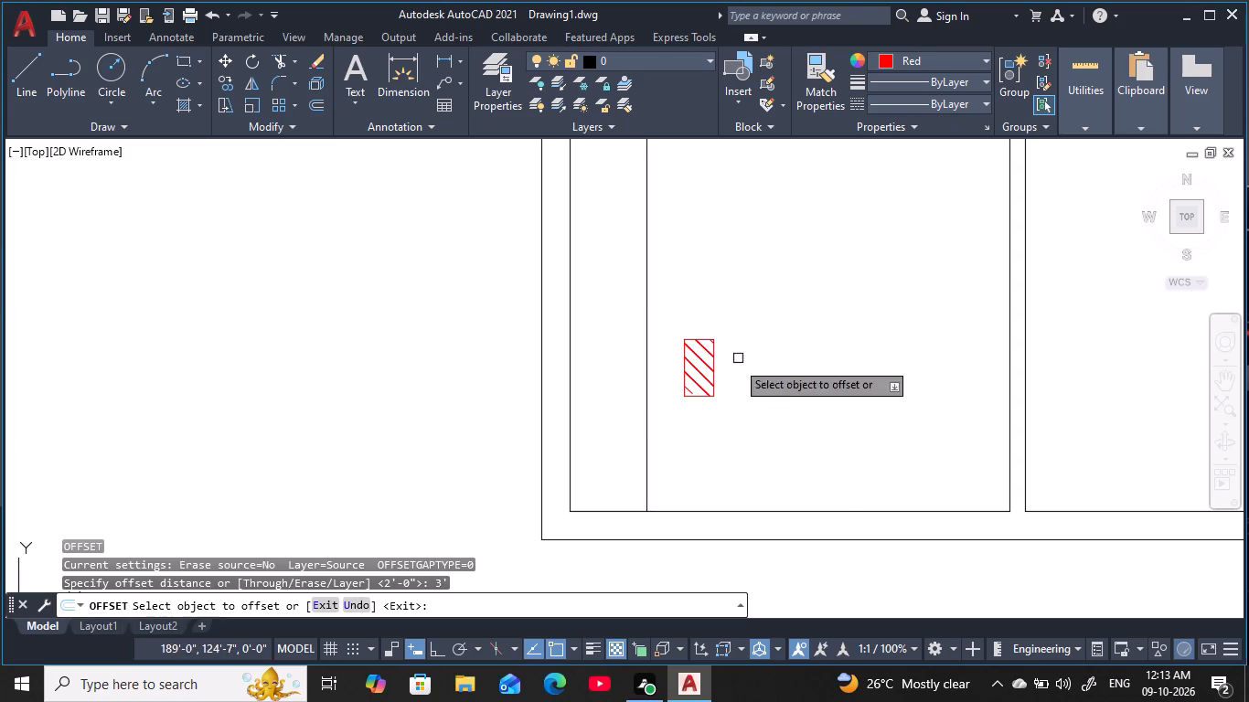
pyautogui.click(676, 505)
pyautogui.click(693, 515)
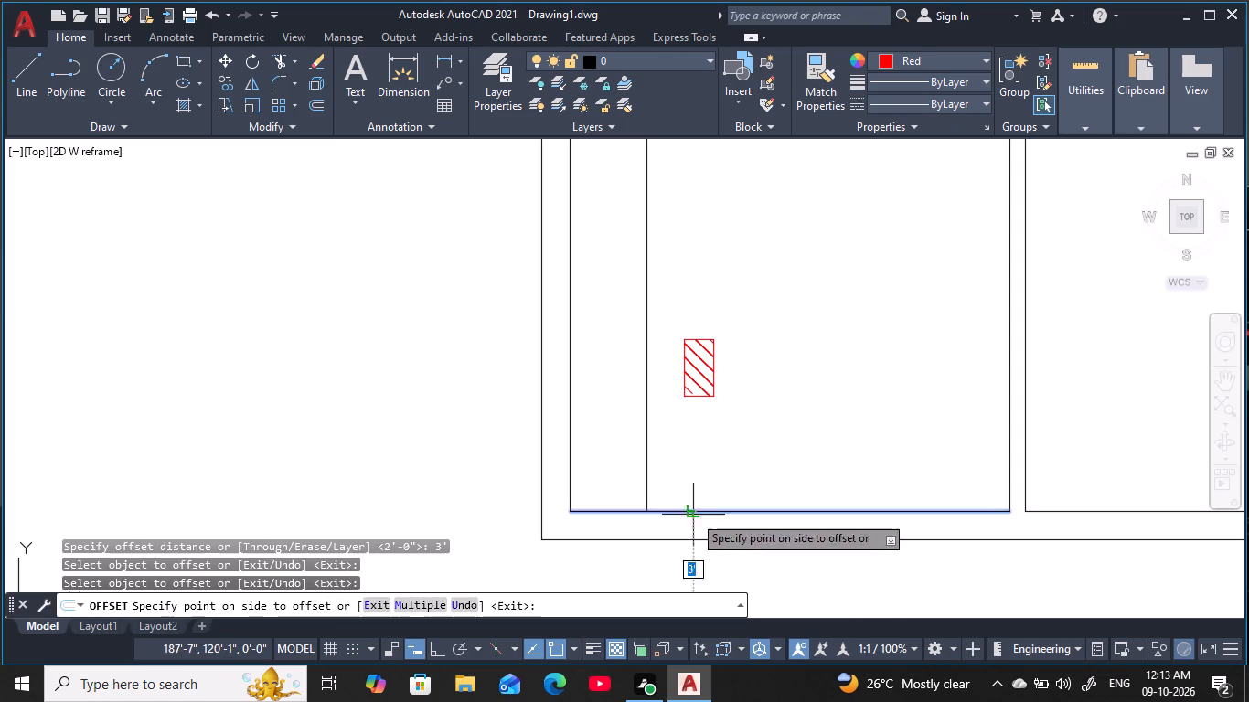
pyautogui.click(783, 352)
pyautogui.press('Escape')
pyautogui.press('Escape')
pyautogui.press('Escape')
pyautogui.press('Escape')
pyautogui.press('Escape')
pyautogui.press('Escape')
pyautogui.press('Escape')
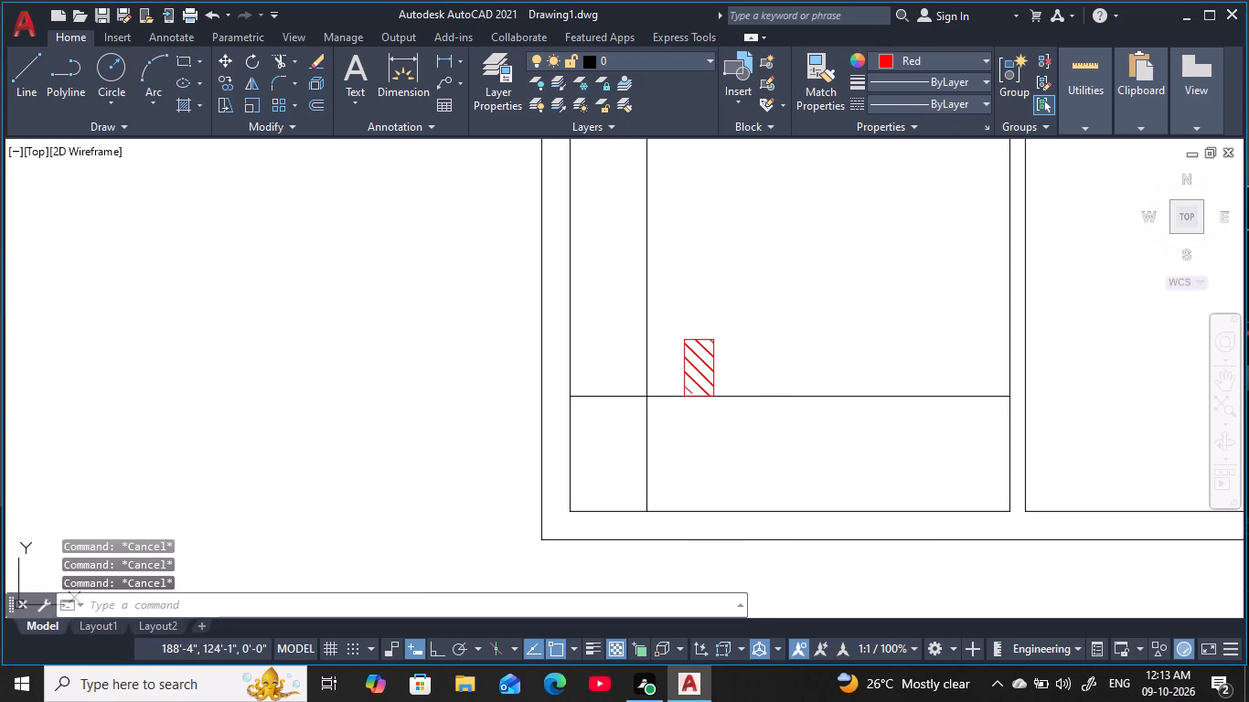
pyautogui.press('Escape')
pyautogui.press('Escape')
pyautogui.press('Escape')
# Move the southwest room's vertical column west, so its lower-left corner meets the intersection of the two guide lines.
pyautogui.click(680, 324)
pyautogui.click(731, 430)
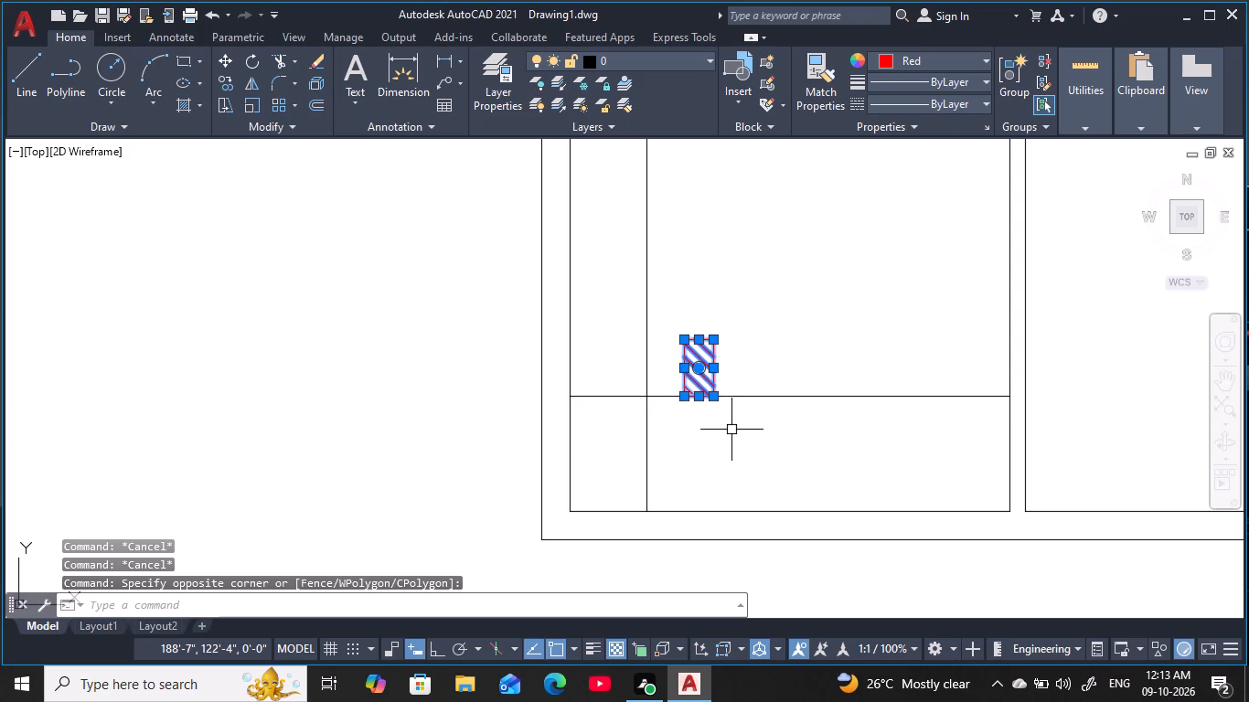
pyautogui.write('M')
pyautogui.press('space')
pyautogui.click(689, 397)
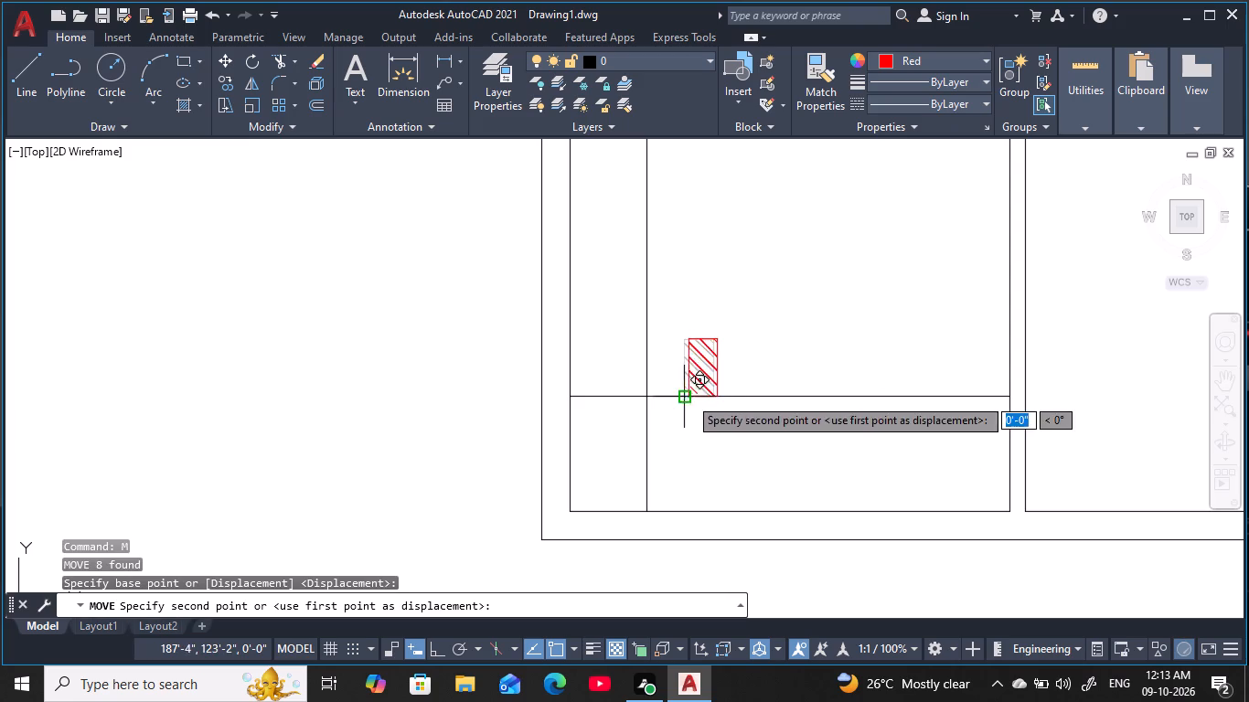
pyautogui.click(652, 393)
# Move the horizontal column on the southwest room's north wall west, so its lower-left corner meets the vertical guide line.
pyautogui.scroll(-1, 765, 229)
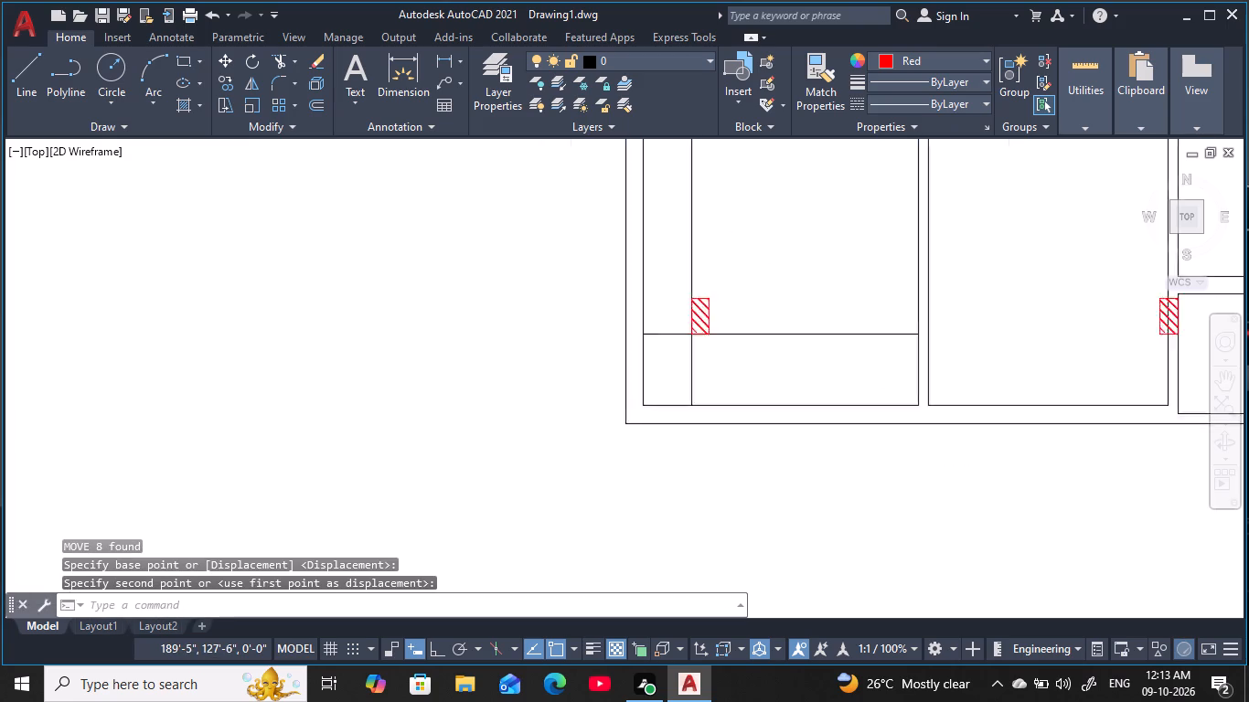
pyautogui.scroll(-2, 765, 229)
pyautogui.moveTo(769, 229); pyautogui.dragTo(747, 333, button='middle')
pyautogui.scroll(3, 721, 263)
pyautogui.moveTo(731, 274); pyautogui.dragTo(699, 359, button='middle')
pyautogui.press('Escape')
pyautogui.press('Escape')
pyautogui.press('Escape')
pyautogui.scroll(1, 718, 260)
pyautogui.press('Escape')
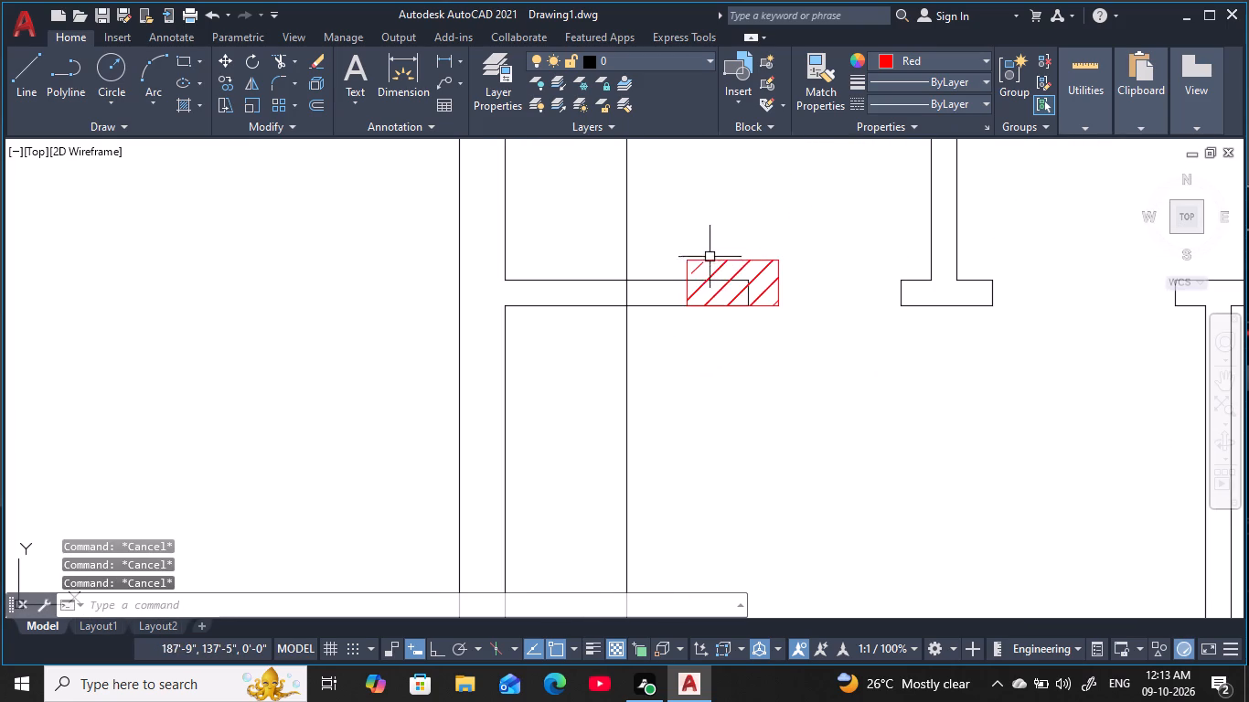
pyautogui.press('Escape')
pyautogui.press('Escape')
pyautogui.moveTo(667, 233); pyautogui.dragTo(670, 246)
pyautogui.click(817, 356)
pyautogui.write('M')
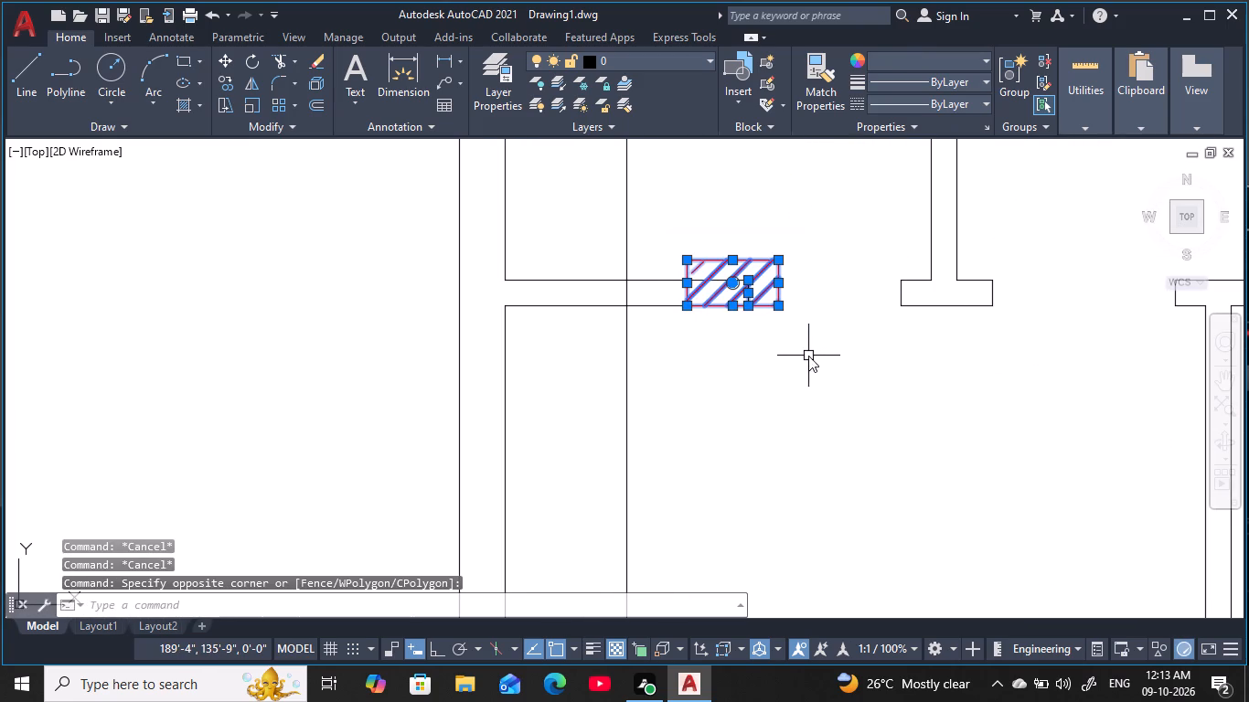
pyautogui.press('space')
pyautogui.click(688, 302)
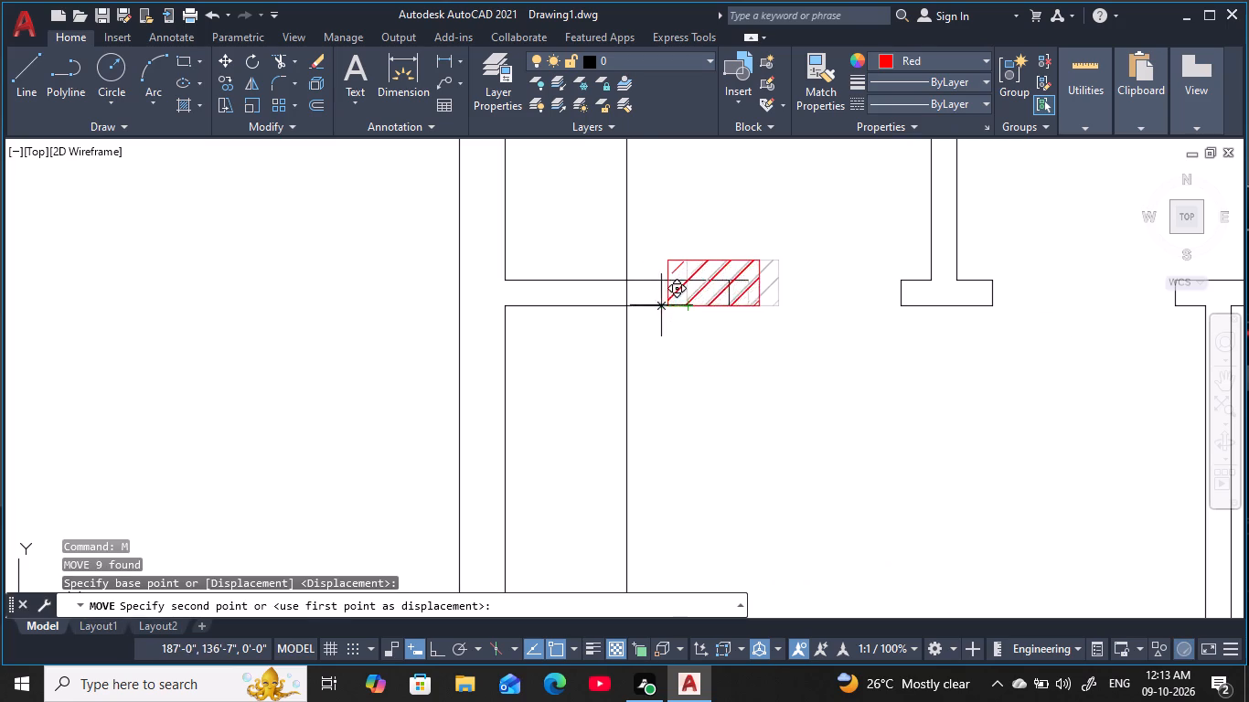
pyautogui.click(629, 304)
# Move the horizontal column on the wall south of the small northwest rooms west, so its lower-left corner meets the vertical guide line.
pyautogui.scroll(-2, 690, 223)
pyautogui.moveTo(691, 223); pyautogui.dragTo(692, 395, button='middle')
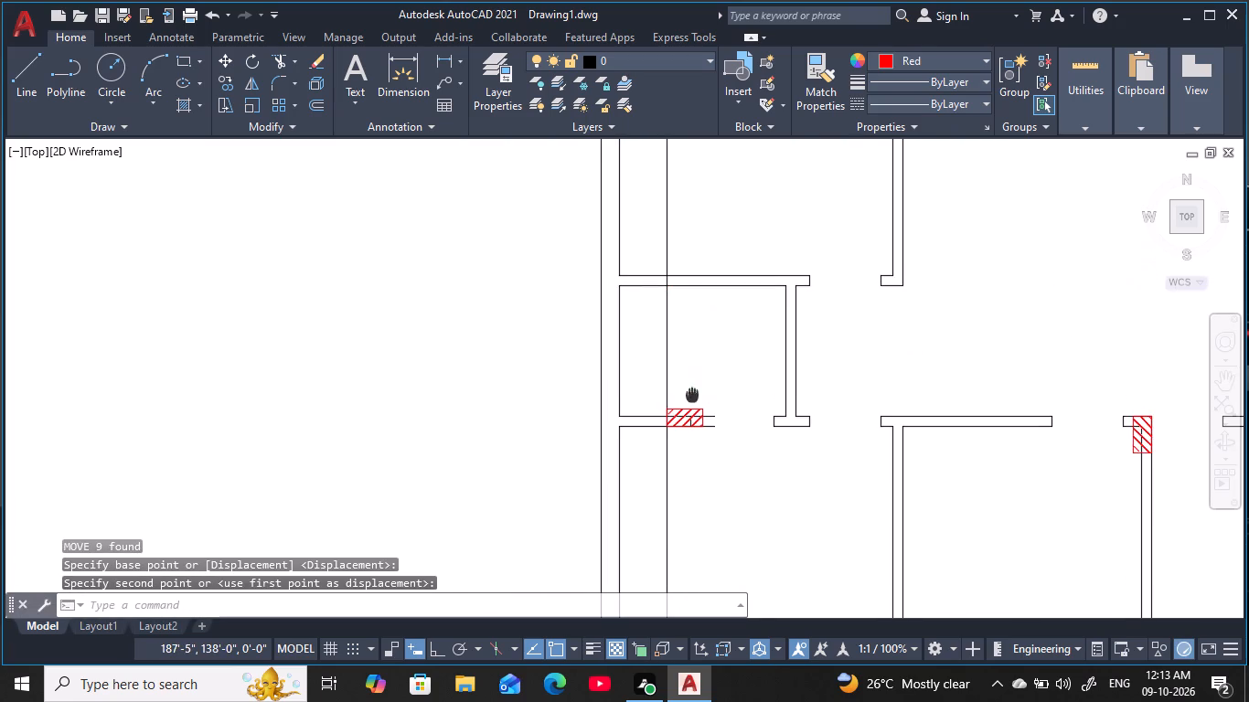
pyautogui.moveTo(704, 202); pyautogui.dragTo(689, 388, button='middle')
pyautogui.moveTo(692, 239); pyautogui.dragTo(704, 317, button='middle')
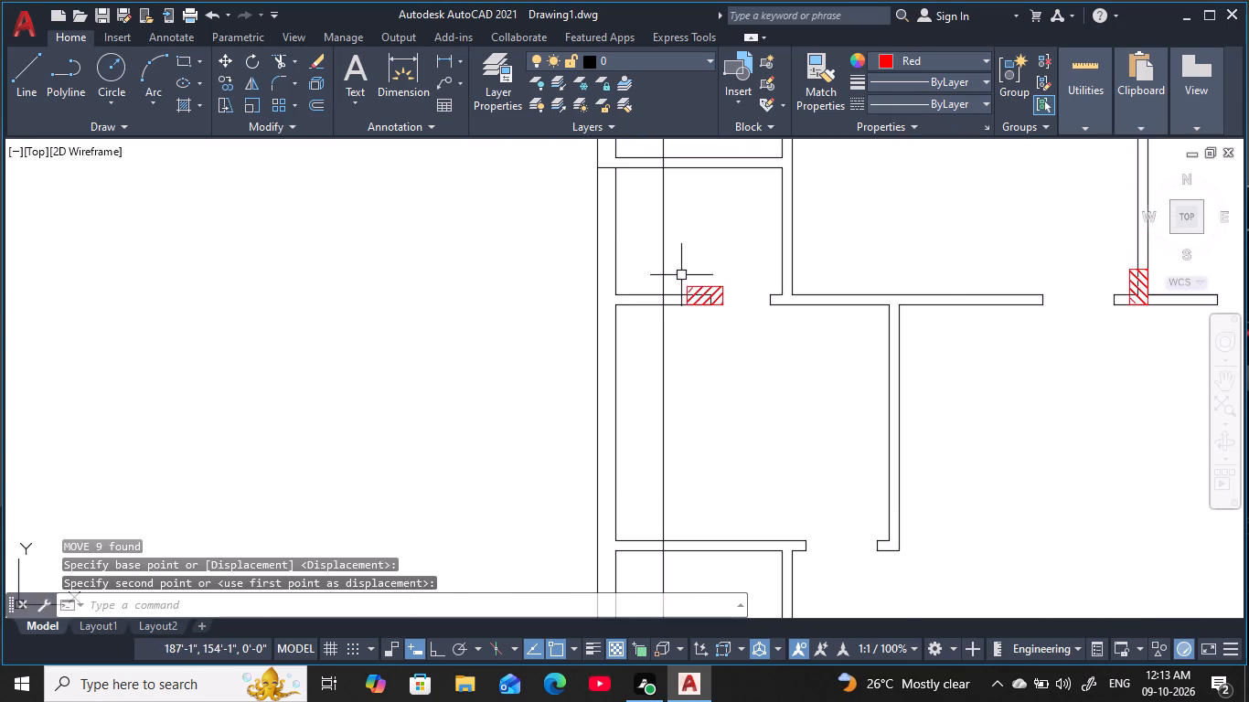
pyautogui.click(681, 275)
pyautogui.click(721, 328)
pyautogui.press('Escape')
pyautogui.press('Escape')
pyautogui.press('Escape')
pyautogui.press('Escape')
pyautogui.press('Escape')
pyautogui.click(674, 274)
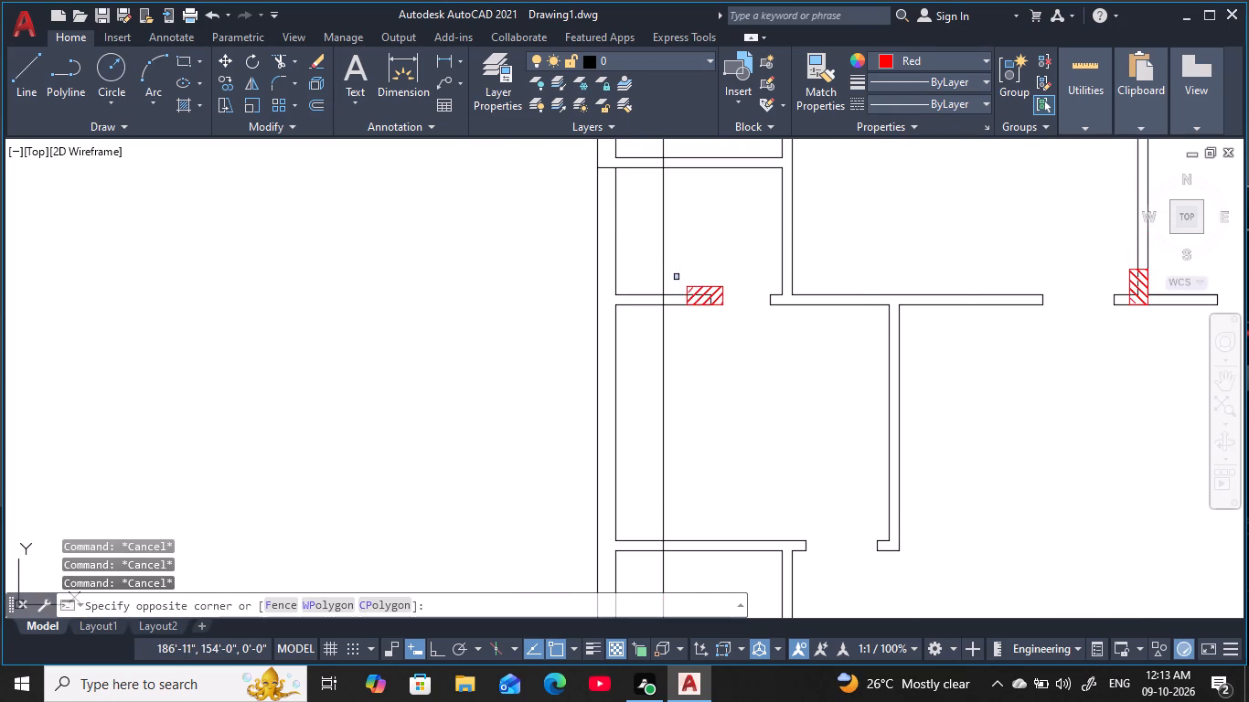
pyautogui.click(746, 341)
pyautogui.press('m')
pyautogui.press('space')
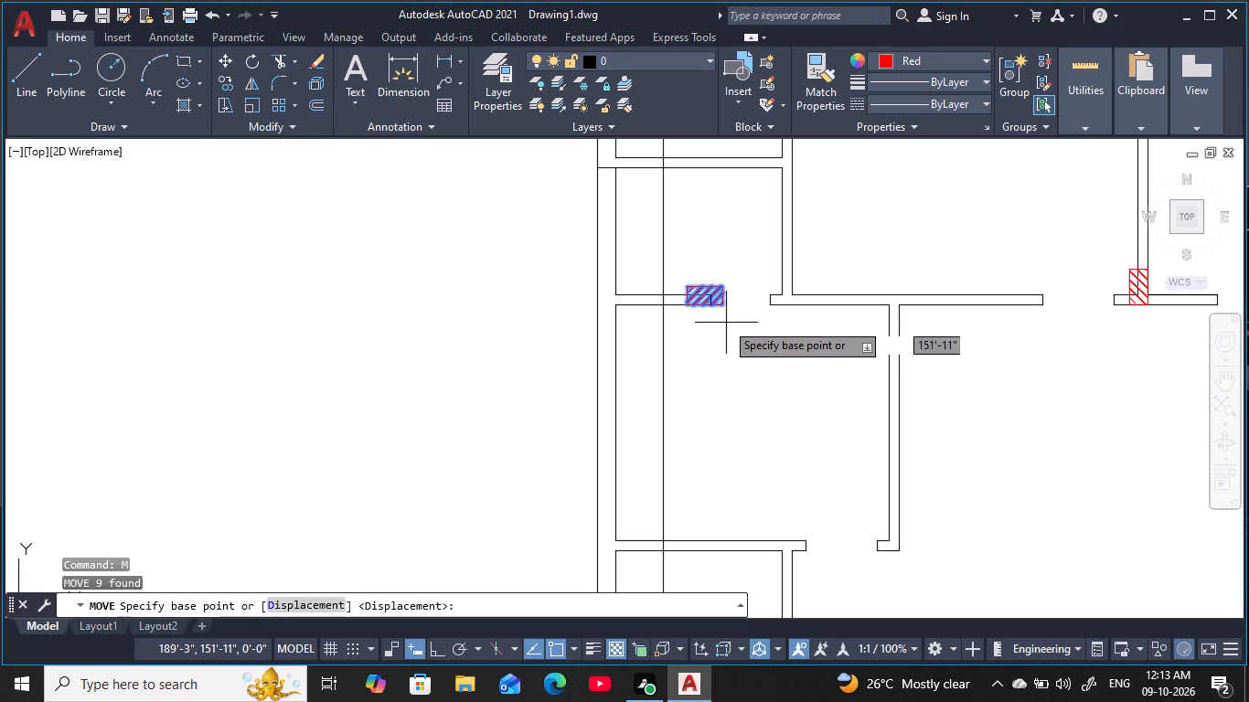
pyautogui.click(689, 309)
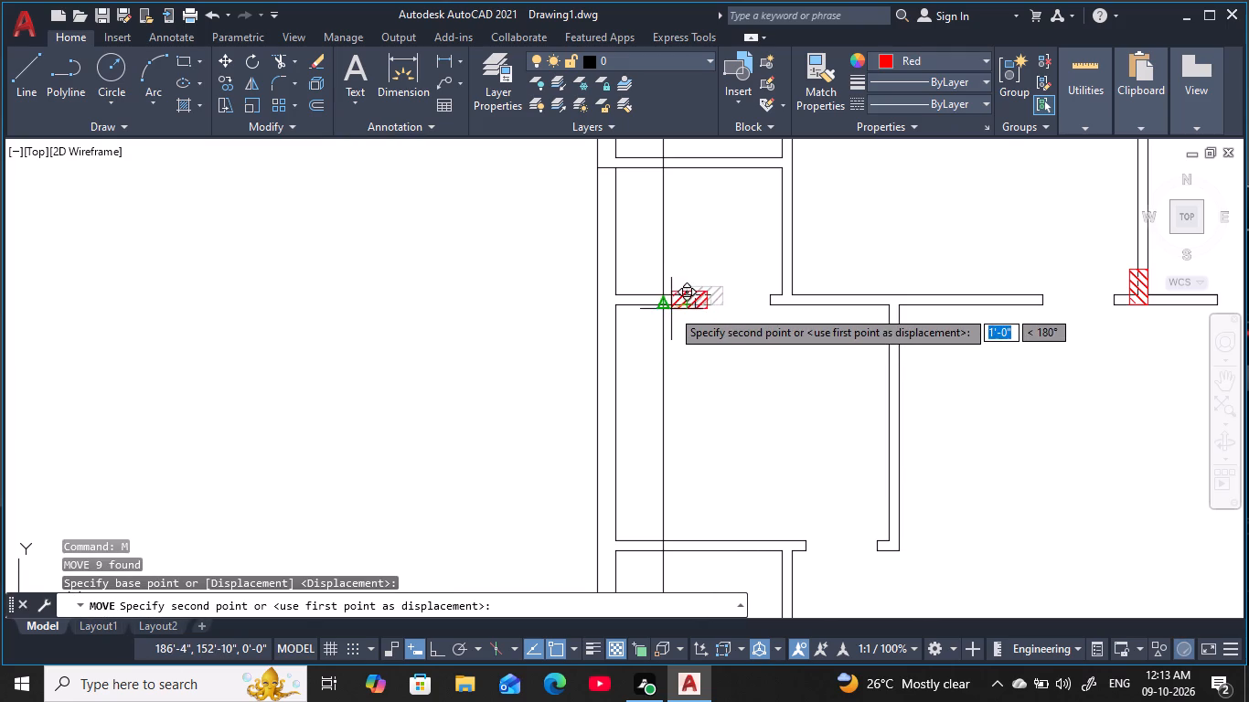
pyautogui.click(666, 307)
# Erase the short black wall-end line inside the horizontal column south of the small northwest rooms.
pyautogui.moveTo(695, 228); pyautogui.dragTo(693, 292, button='middle')
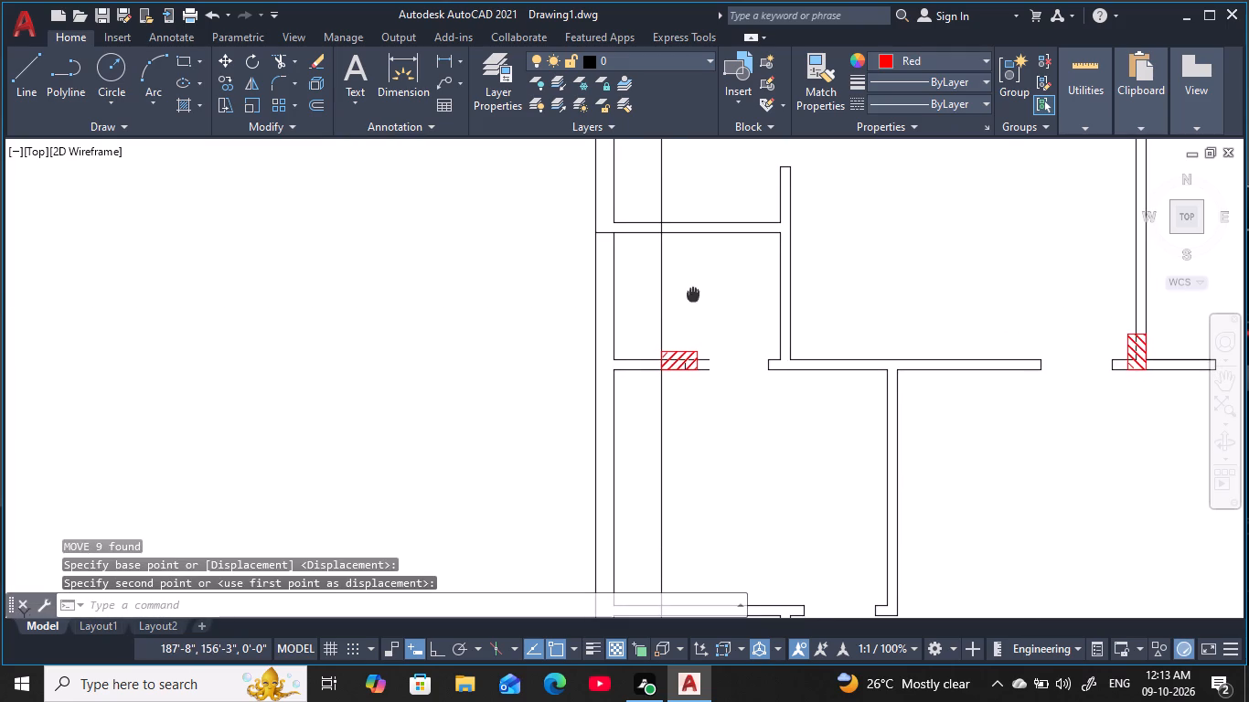
pyautogui.press('Escape')
pyautogui.scroll(6, 695, 376)
pyautogui.press('Escape')
pyautogui.press('Escape')
pyautogui.press('Escape')
pyautogui.moveTo(570, 207); pyautogui.dragTo(639, 293, button='middle')
pyautogui.press('Escape')
pyautogui.press('Escape')
pyautogui.press('Escape')
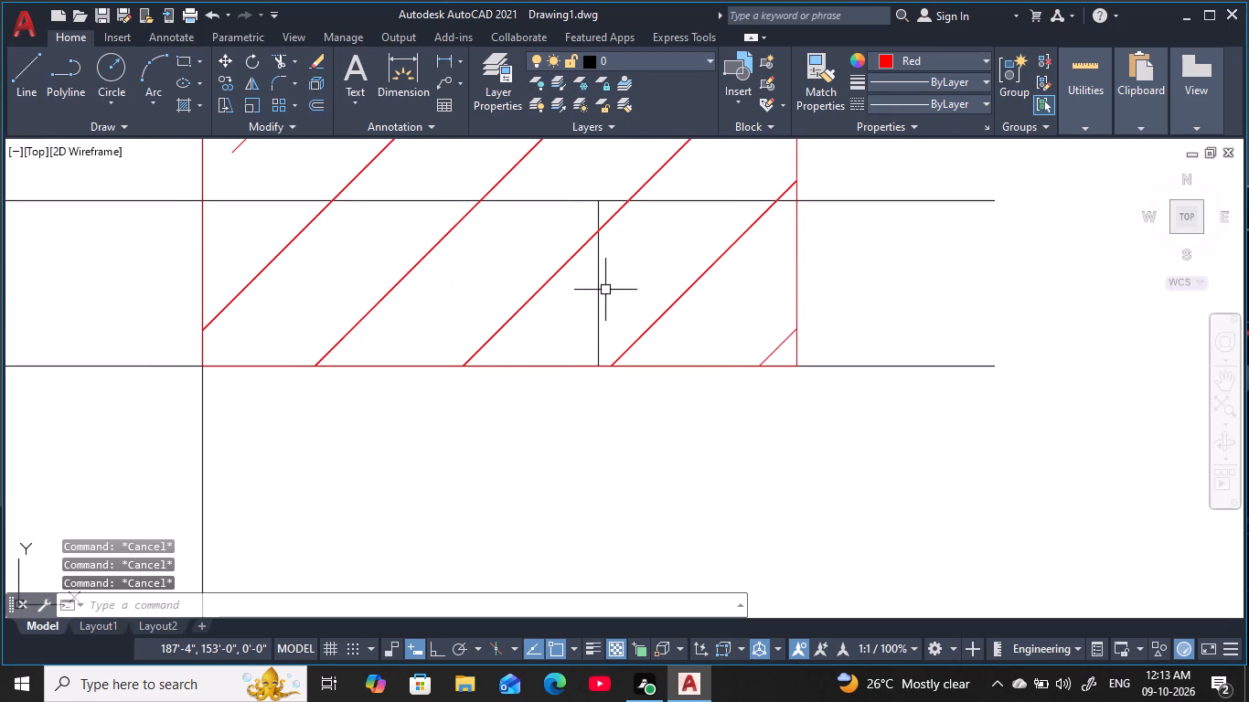
pyautogui.click(600, 285)
pyautogui.press('Delete')
# Erase the vertical guide line running through the western rooms.
pyautogui.scroll(-1, 706, 268)
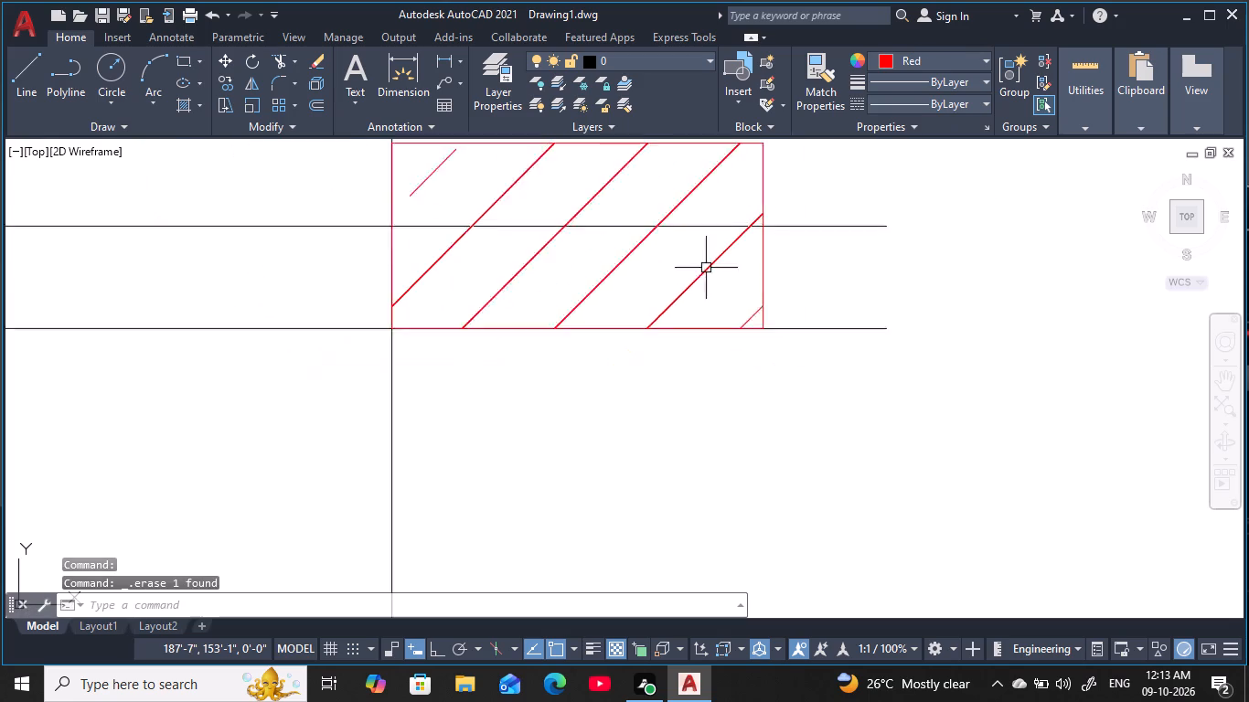
pyautogui.scroll(-4, 706, 268)
pyautogui.moveTo(711, 272); pyautogui.dragTo(731, 352, button='middle')
pyautogui.scroll(-1, 720, 260)
pyautogui.moveTo(712, 287); pyautogui.dragTo(680, 371, button='middle')
pyautogui.scroll(-1, 681, 364)
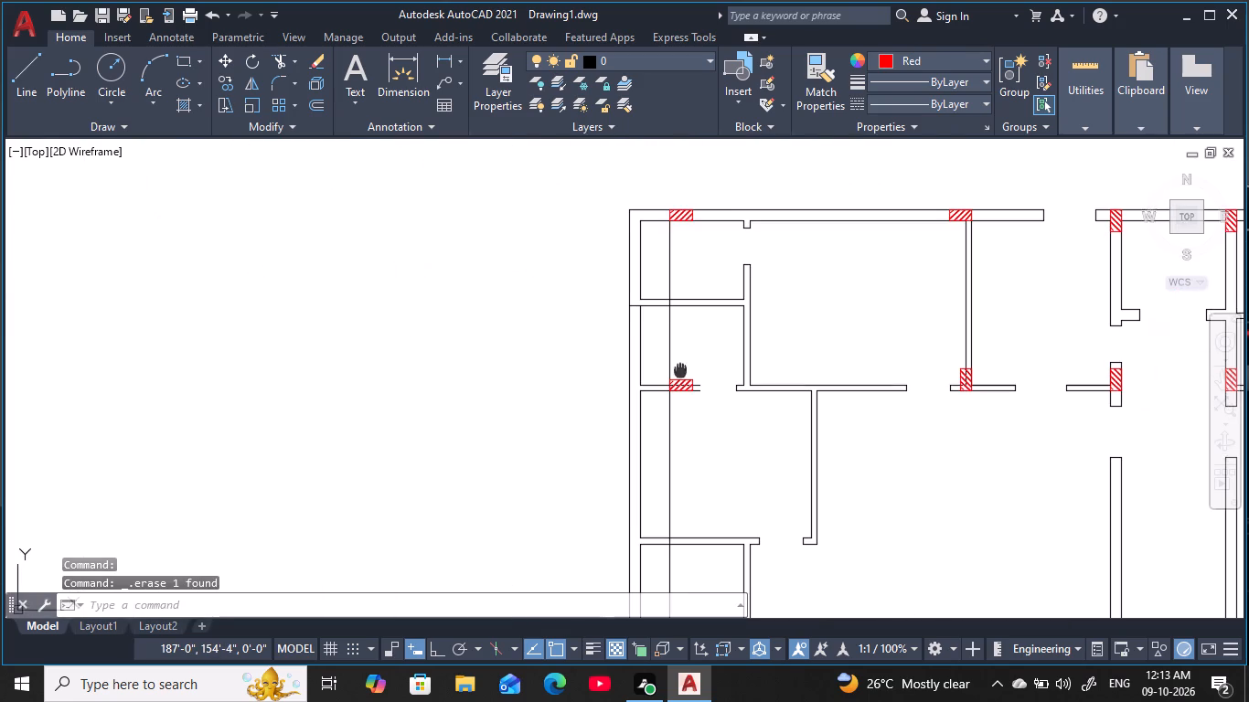
pyautogui.moveTo(680, 371); pyautogui.dragTo(680, 372, button='middle')
pyautogui.click(677, 338)
pyautogui.click(653, 335)
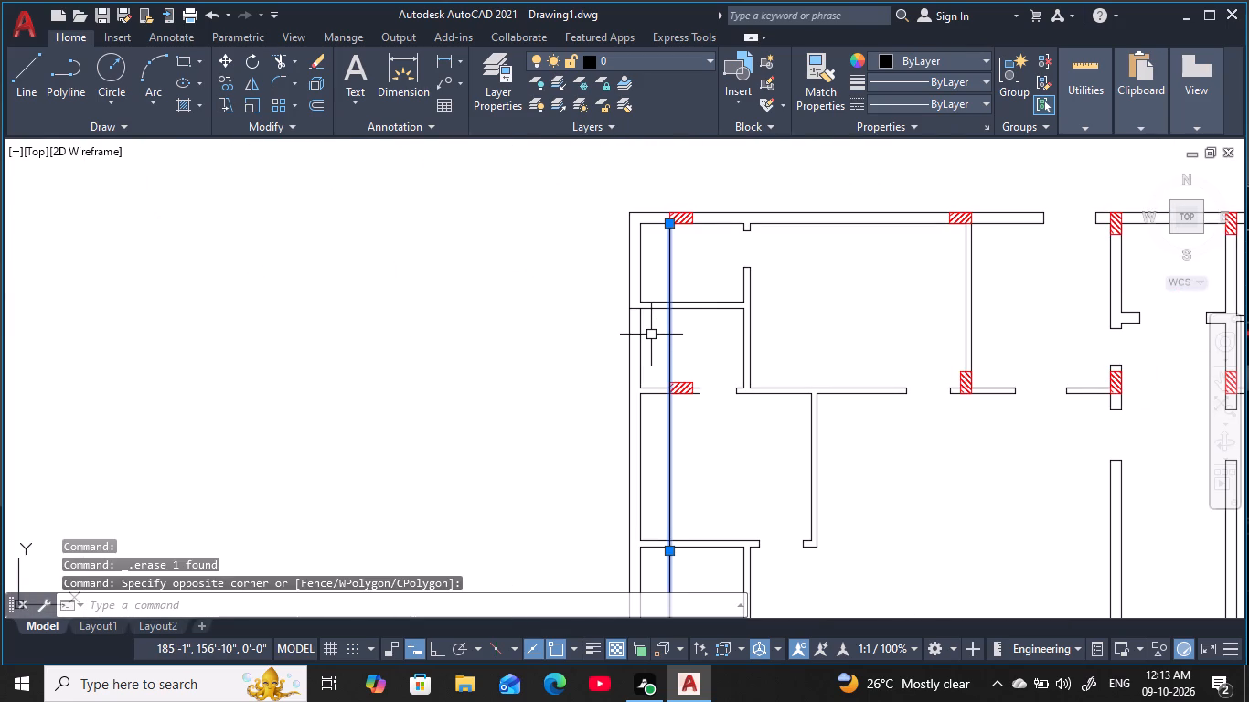
pyautogui.write('E')
pyautogui.press('space')
# Draw a short line closing the open wall end at the door opening beside the horizontal column south of the northwest rooms.
pyautogui.scroll(4, 702, 388)
pyautogui.moveTo(702, 388); pyautogui.dragTo(703, 378, button='middle')
pyautogui.write('L')
pyautogui.press('space')
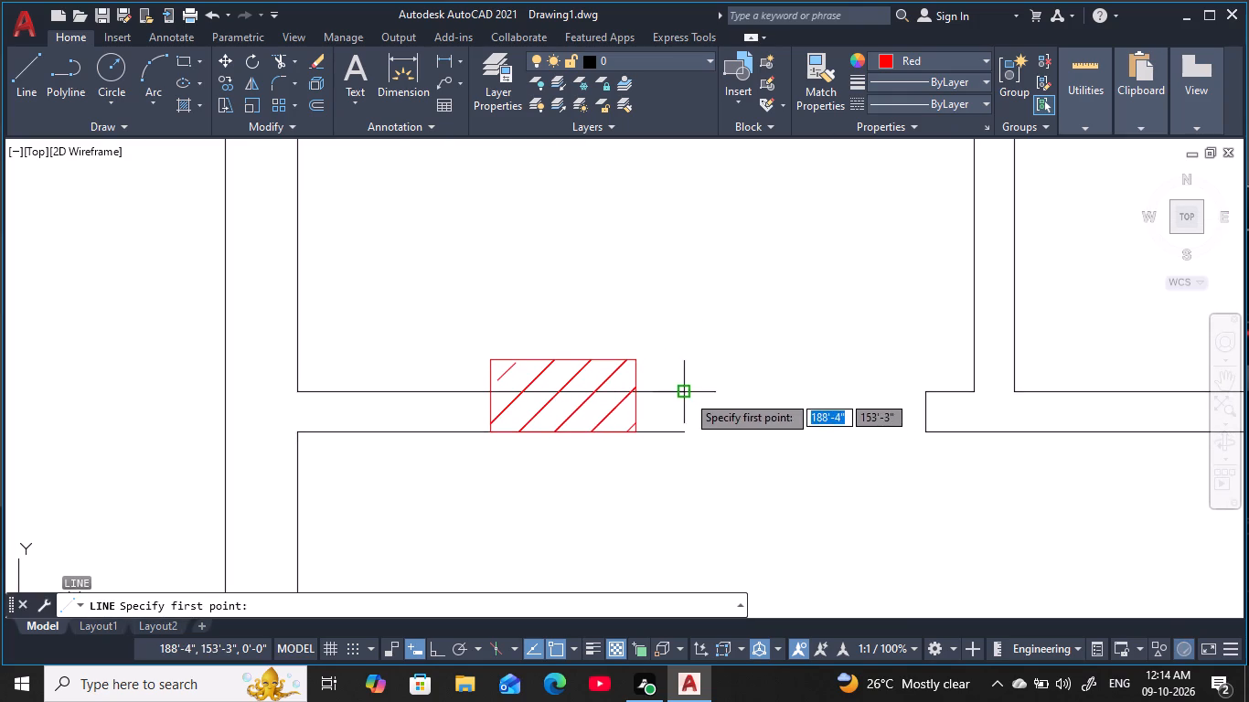
pyautogui.click(687, 394)
pyautogui.click(681, 431)
pyautogui.scroll(-3, 725, 343)
pyautogui.moveTo(718, 315); pyautogui.dragTo(721, 335, button='middle')
pyautogui.scroll(-1, 721, 335)
pyautogui.press('Escape')
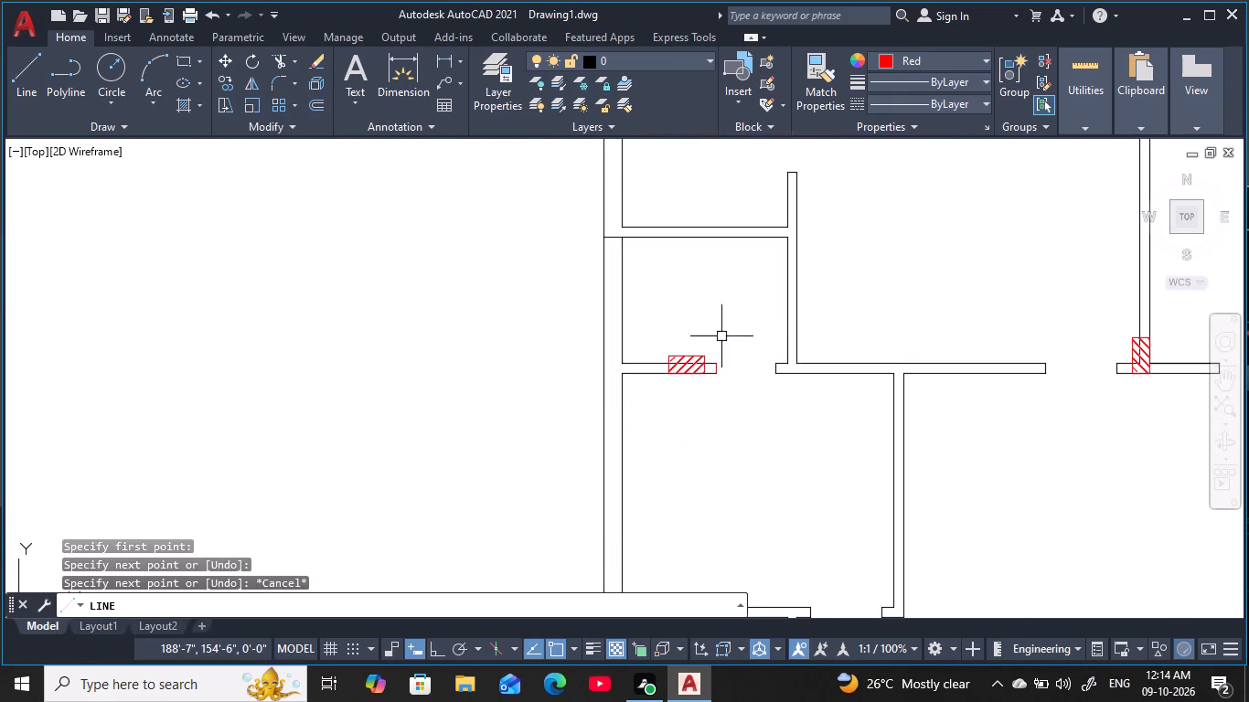
# Trim the leftover line crossing the west outer wall at its junction with the wall between the two small northwest rooms.
pyautogui.press('Escape')
pyautogui.press('Escape')
pyautogui.press('Escape')
pyautogui.press('Escape')
pyautogui.press('Escape')
pyautogui.press('Escape')
pyautogui.press('Escape')
pyautogui.press('Escape')
pyautogui.press('Escape')
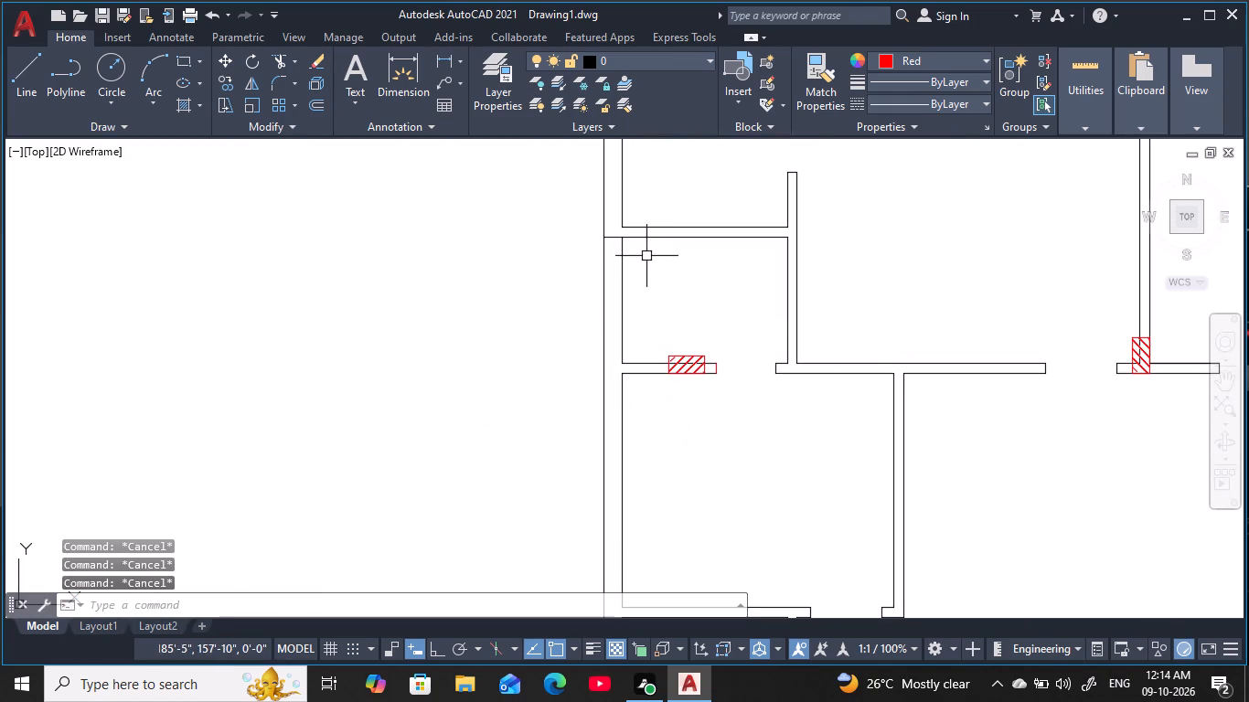
pyautogui.press('t')
pyautogui.press('r')
pyautogui.press('space')
pyautogui.scroll(4, 611, 229)
pyautogui.moveTo(620, 257); pyautogui.dragTo(619, 265)
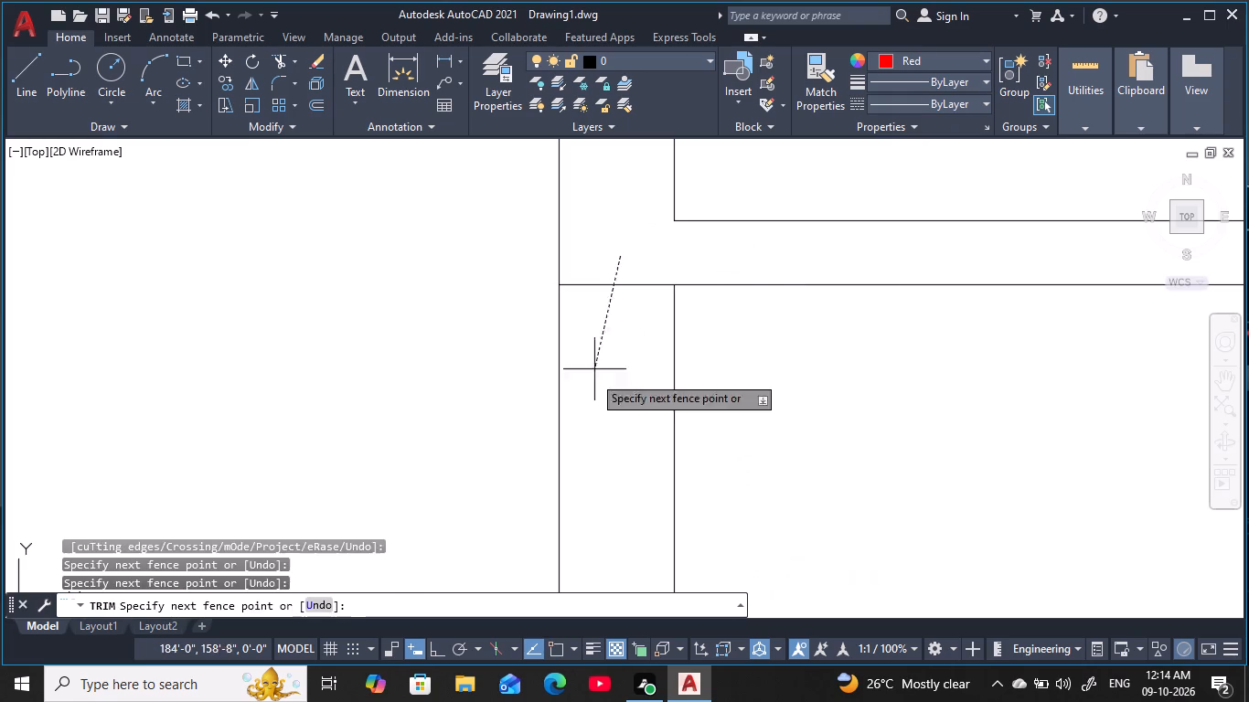
pyautogui.click(593, 411)
pyautogui.scroll(-3, 662, 406)
pyautogui.moveTo(745, 403); pyautogui.dragTo(619, 320, button='middle')
pyautogui.scroll(-2, 641, 336)
pyautogui.moveTo(684, 382); pyautogui.dragTo(689, 367, button='middle')
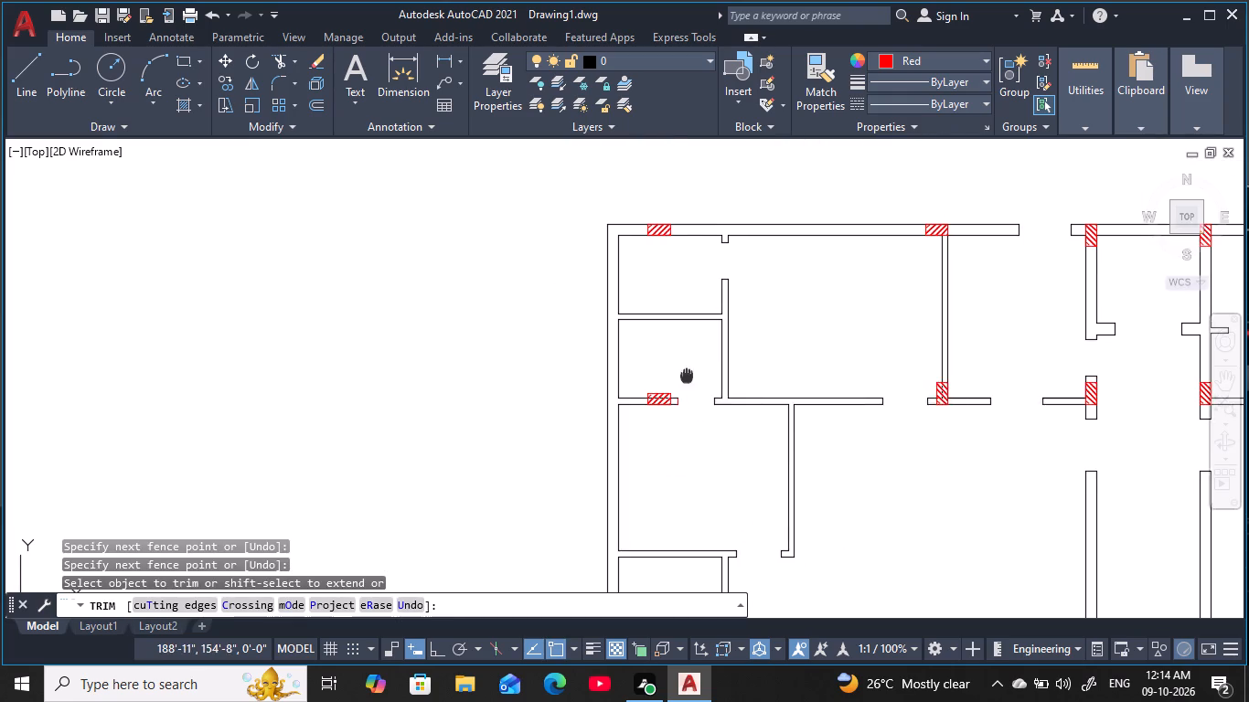
pyautogui.moveTo(689, 367); pyautogui.dragTo(705, 318, button='middle')
pyautogui.scroll(4, 700, 324)
pyautogui.moveTo(702, 332); pyautogui.dragTo(699, 271, button='middle')
pyautogui.scroll(1, 699, 271)
pyautogui.press('Escape')
pyautogui.press('Escape')
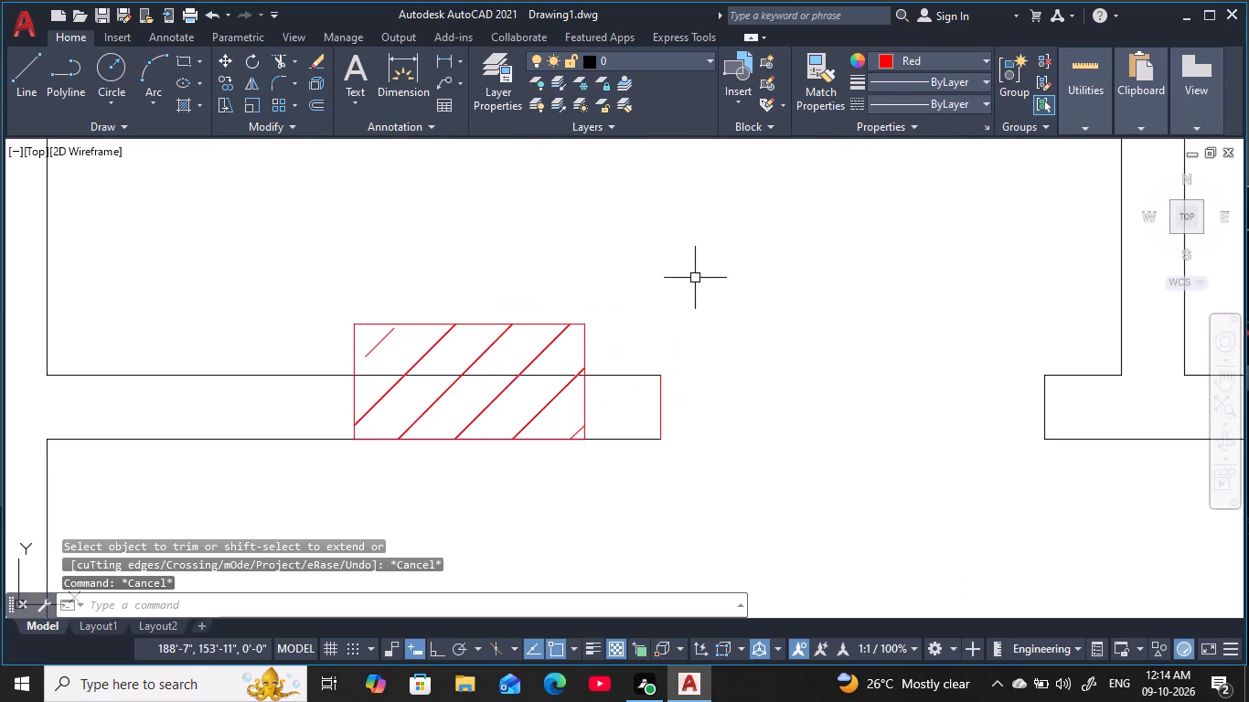
# Match the red wall-end line beside the horizontal column south of the northwest rooms to the black wall line's properties.
pyautogui.press('m')
pyautogui.write('A')
pyautogui.press('space')
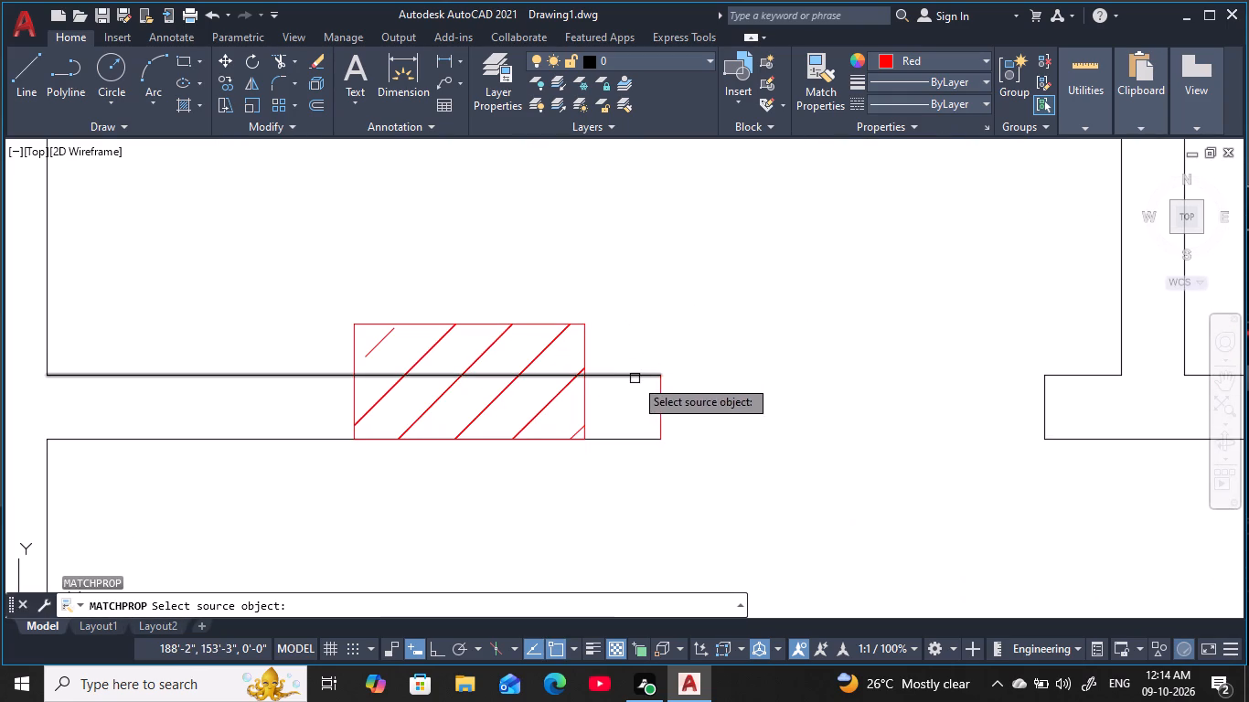
pyautogui.click(635, 378)
pyautogui.click(659, 411)
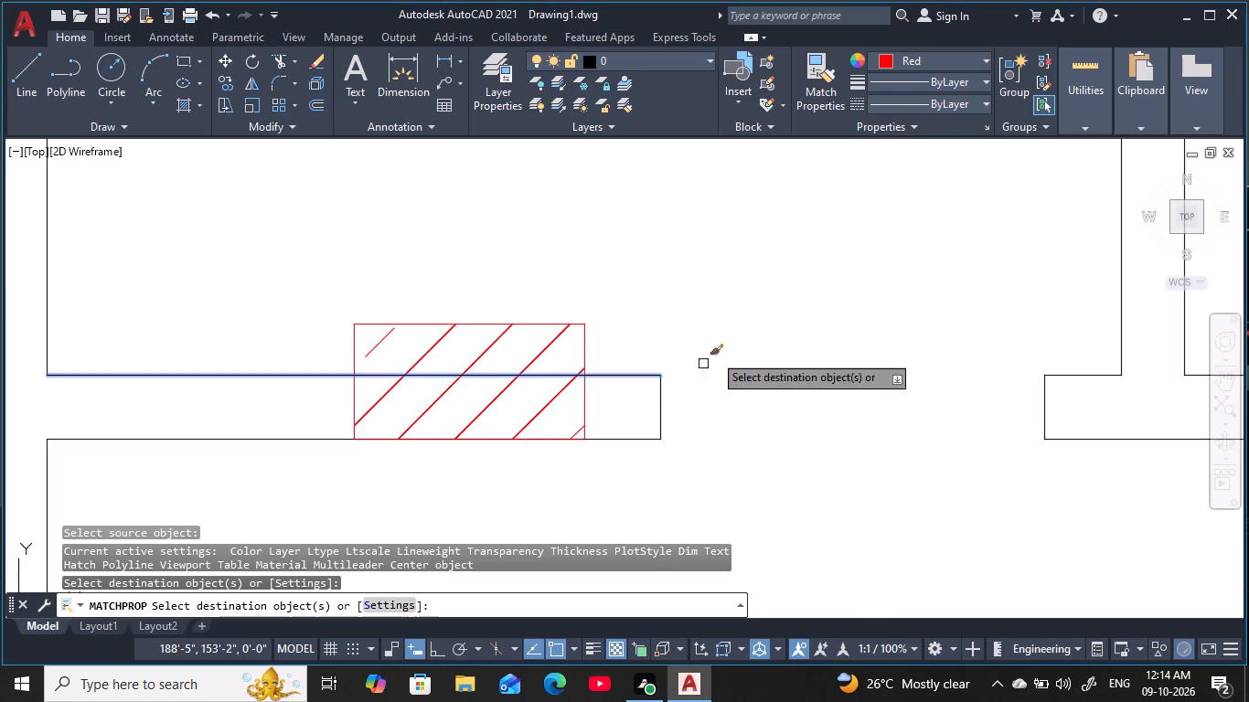
pyautogui.scroll(-3, 732, 336)
pyautogui.press('Escape')
pyautogui.press('Escape')
pyautogui.press('Escape')
pyautogui.press('Escape')
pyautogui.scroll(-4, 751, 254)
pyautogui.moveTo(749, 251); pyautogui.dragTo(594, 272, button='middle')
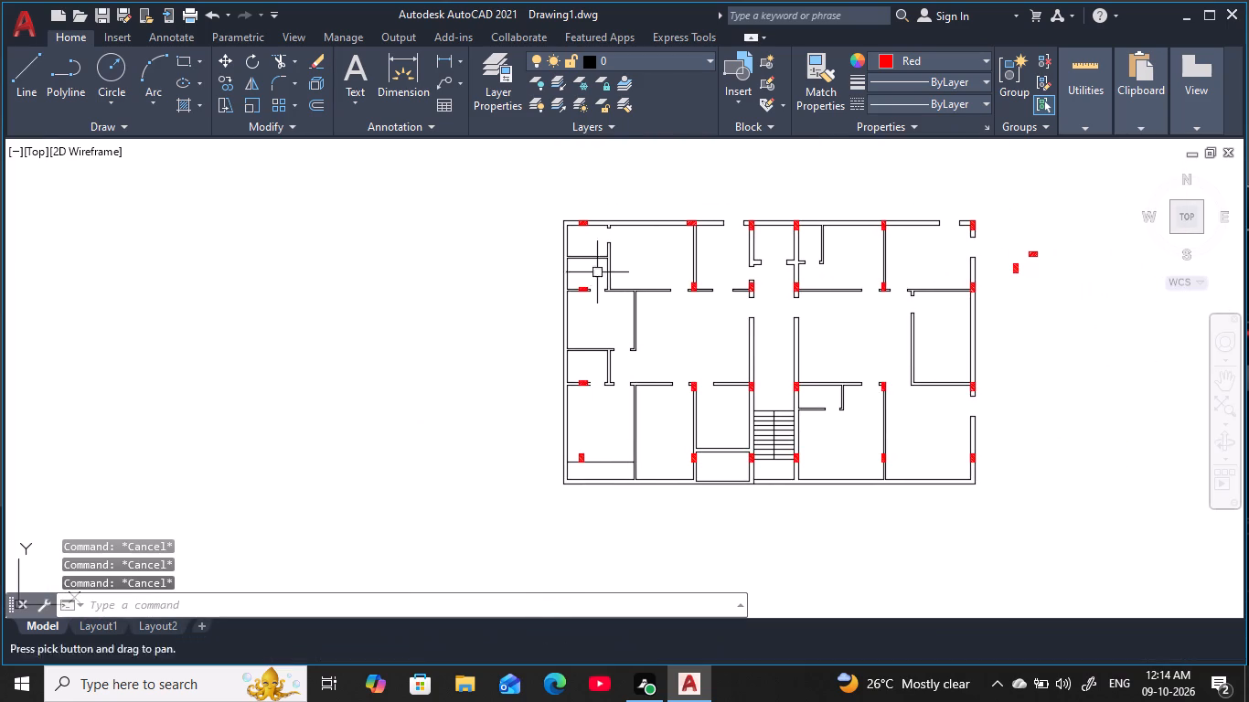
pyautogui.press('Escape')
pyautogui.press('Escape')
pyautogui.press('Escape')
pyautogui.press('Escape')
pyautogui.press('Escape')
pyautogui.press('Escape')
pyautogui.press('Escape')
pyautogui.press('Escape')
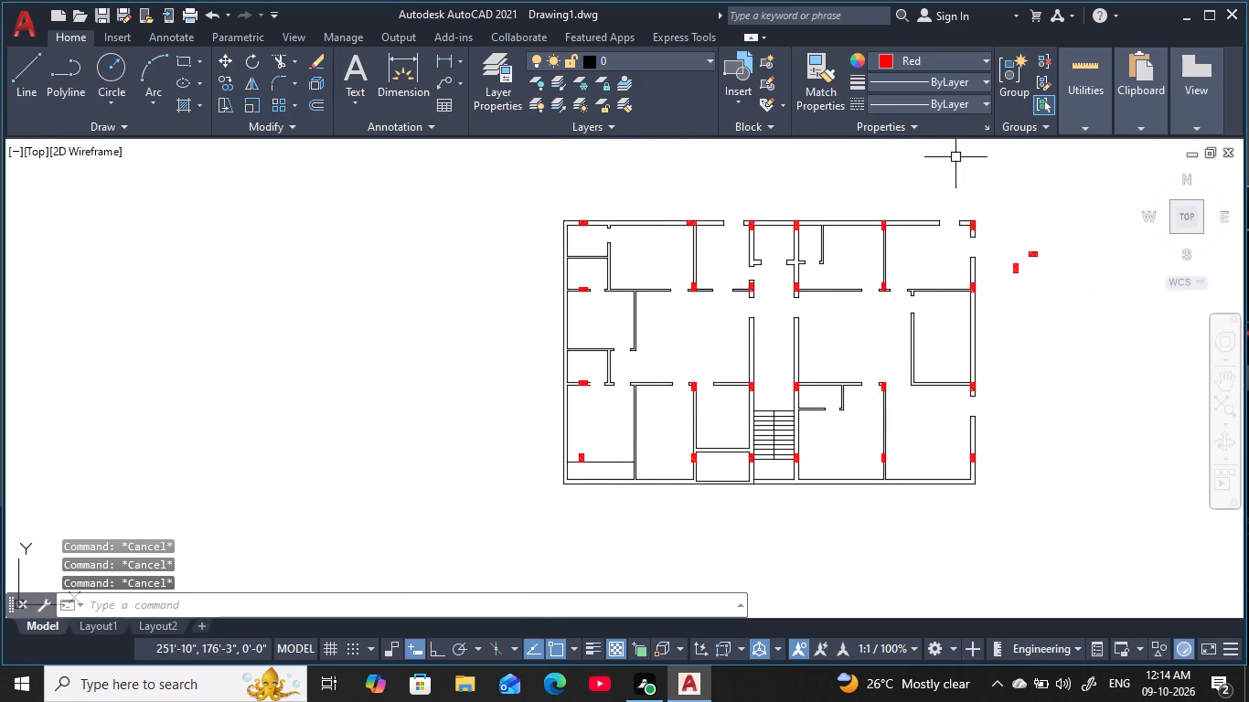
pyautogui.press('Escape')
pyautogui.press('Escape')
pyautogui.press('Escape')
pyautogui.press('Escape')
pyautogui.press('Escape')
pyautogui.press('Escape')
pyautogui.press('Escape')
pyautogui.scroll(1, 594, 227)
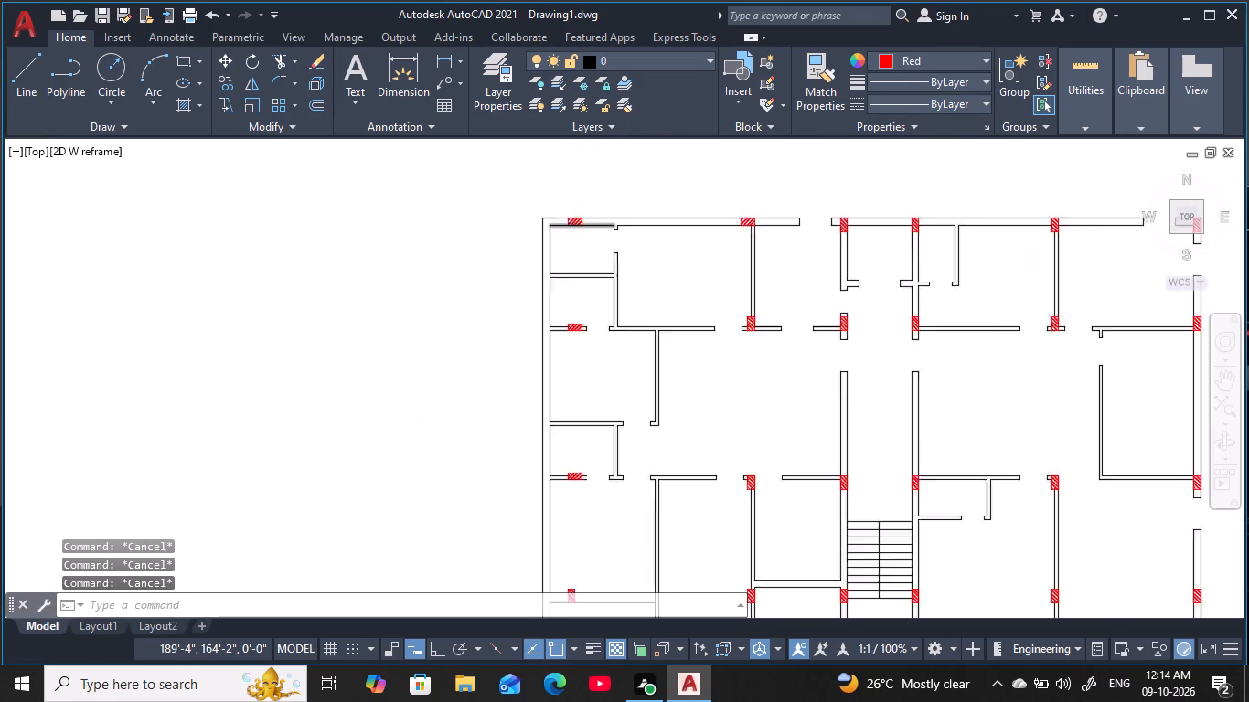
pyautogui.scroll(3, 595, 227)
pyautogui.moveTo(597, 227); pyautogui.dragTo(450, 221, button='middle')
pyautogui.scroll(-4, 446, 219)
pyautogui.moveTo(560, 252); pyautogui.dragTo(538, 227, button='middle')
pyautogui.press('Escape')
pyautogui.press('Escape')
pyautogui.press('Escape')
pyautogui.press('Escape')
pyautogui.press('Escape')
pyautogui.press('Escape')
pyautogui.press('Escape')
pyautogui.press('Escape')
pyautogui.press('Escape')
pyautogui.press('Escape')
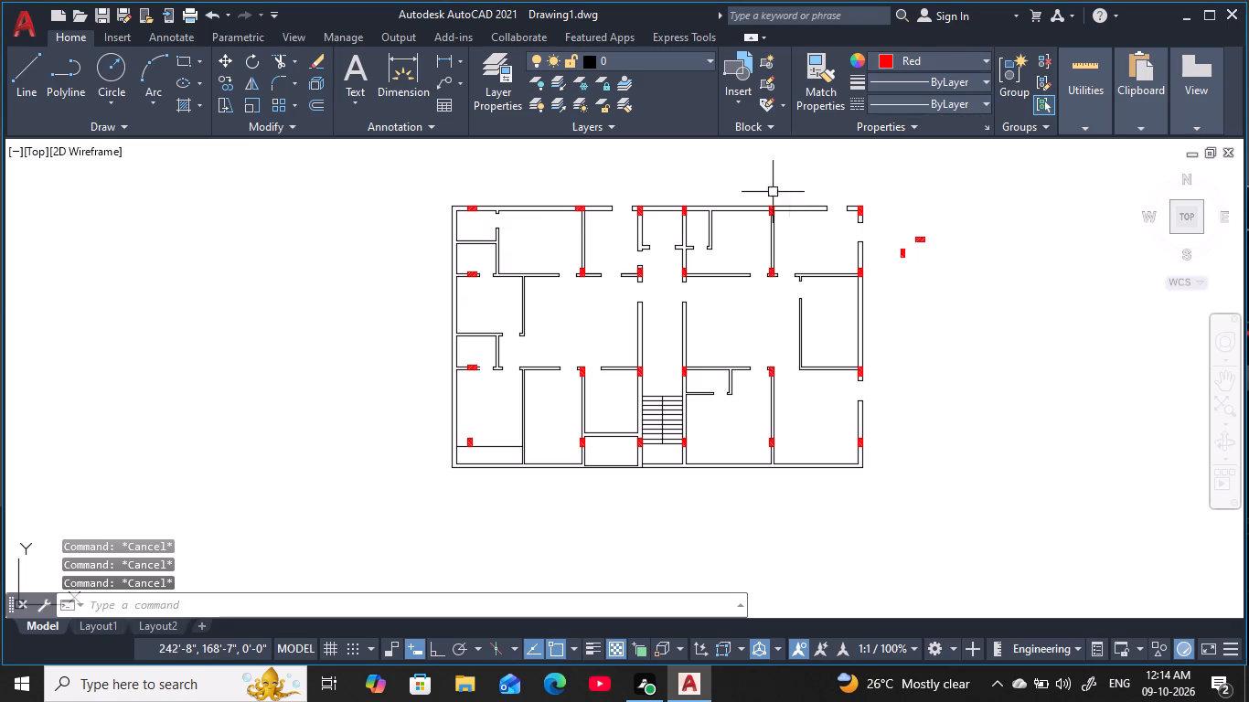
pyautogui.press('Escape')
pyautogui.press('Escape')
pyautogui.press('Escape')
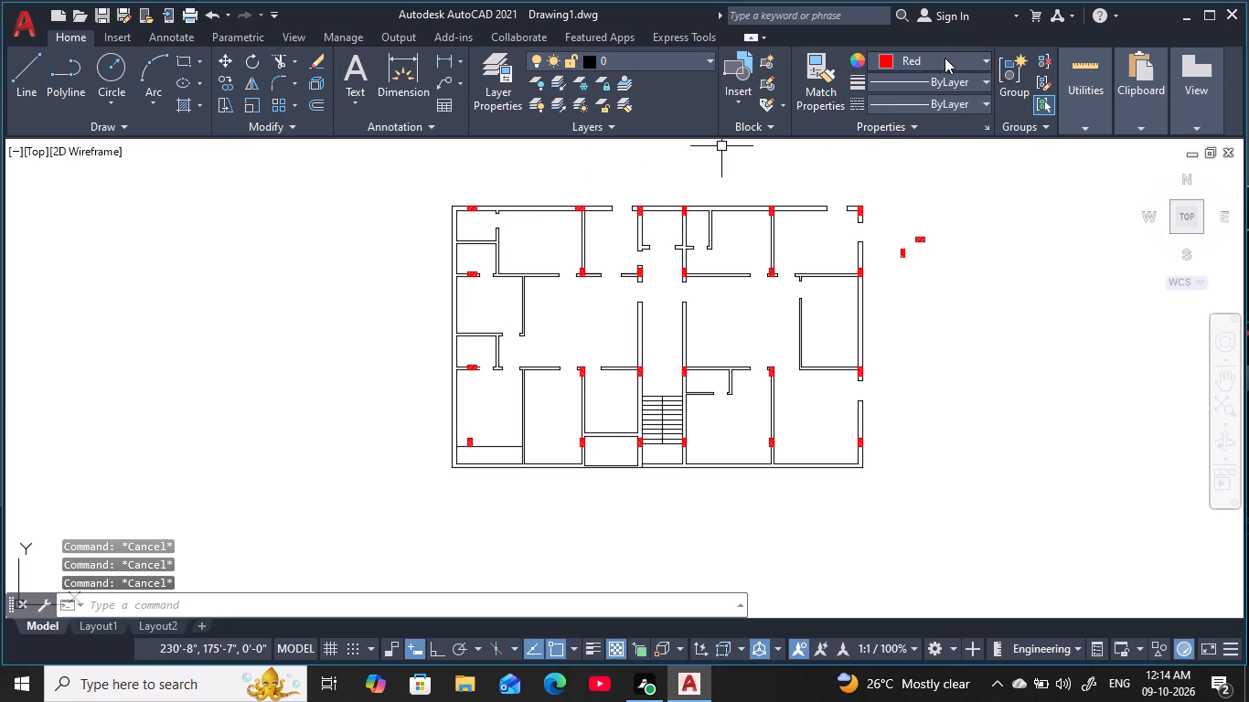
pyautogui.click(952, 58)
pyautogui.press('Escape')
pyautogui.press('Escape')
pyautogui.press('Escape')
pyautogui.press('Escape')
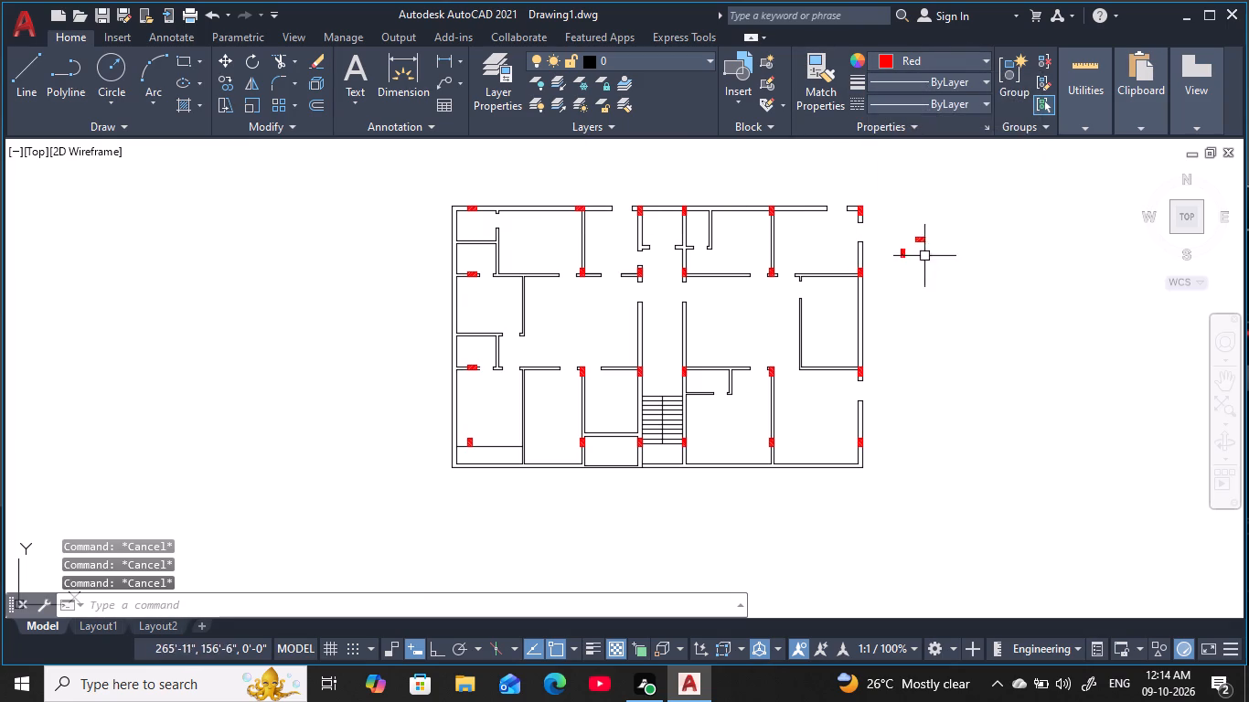
# Erase the two spare red hatched column symbols lying outside the plan, east of the building.
pyautogui.click(941, 278)
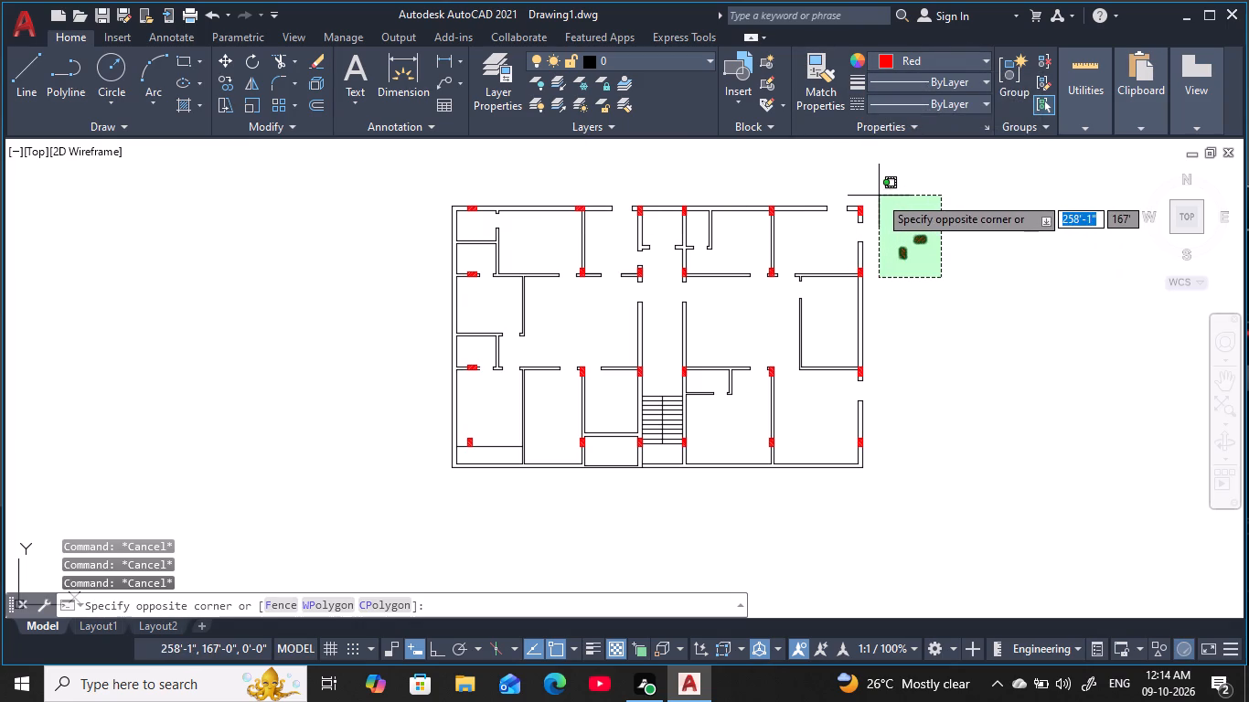
pyautogui.click(879, 196)
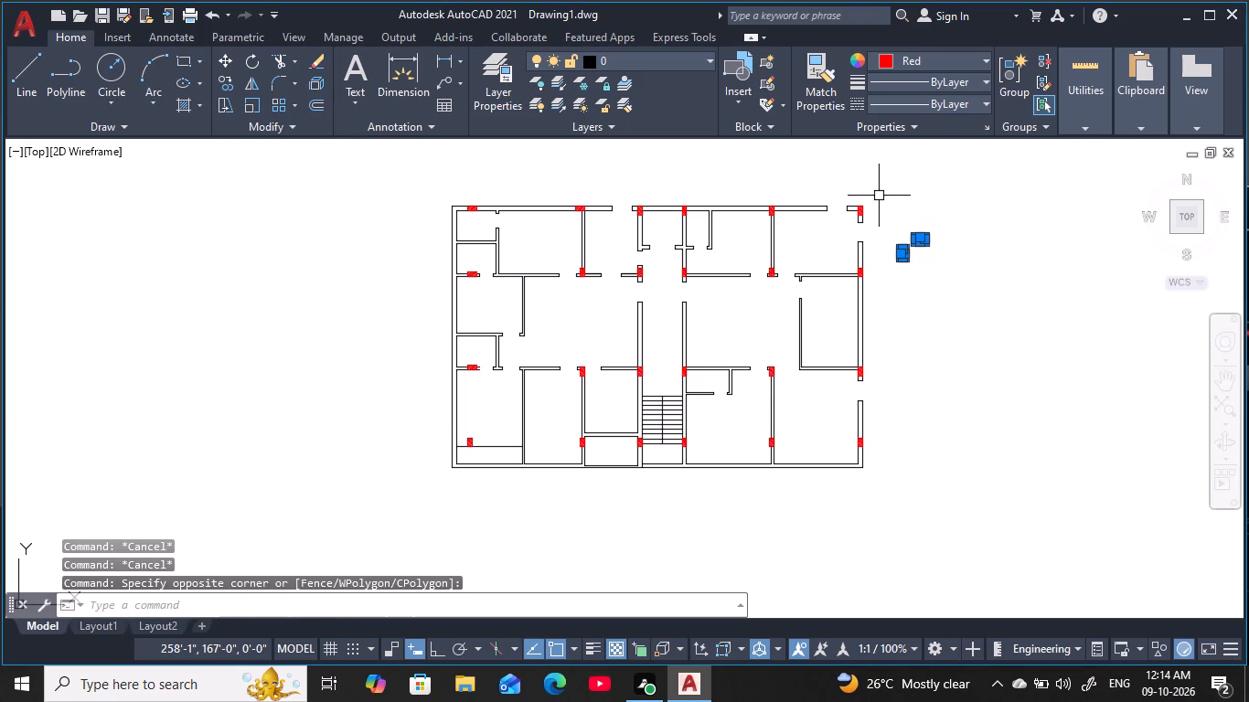
pyautogui.press('e')
pyautogui.press('space')
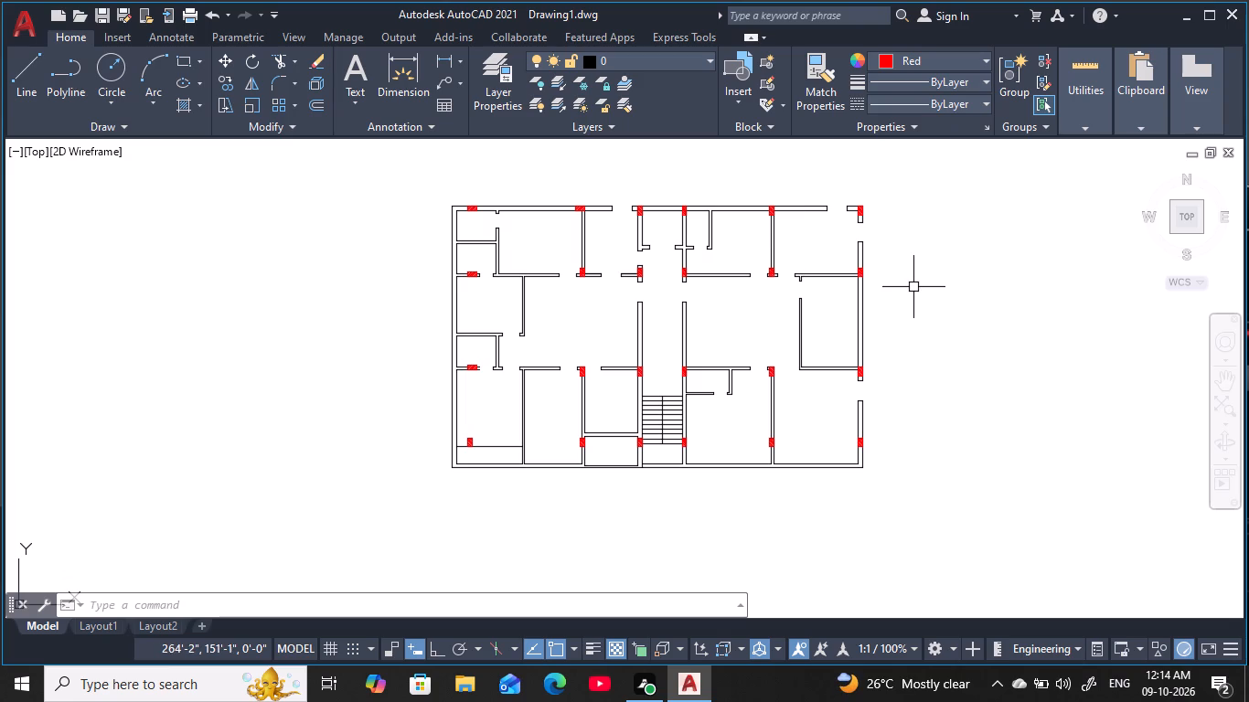
pyautogui.press('Escape')
pyautogui.press('Escape')
pyautogui.press('Escape')
pyautogui.press('Escape')
pyautogui.press('Escape')
# Erase the horizontal guide line crossing the southwest room just below its free-standing column.
pyautogui.moveTo(736, 431); pyautogui.dragTo(703, 453, button='middle')
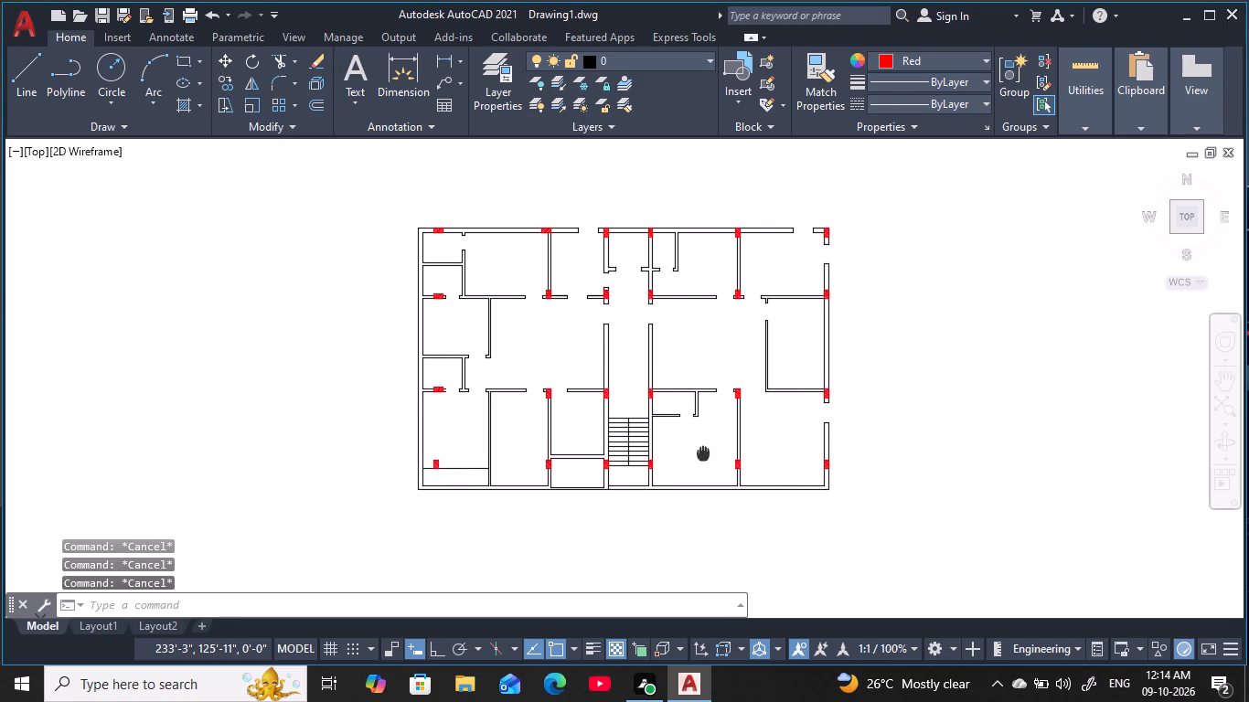
pyautogui.moveTo(703, 453); pyautogui.dragTo(708, 454, button='middle')
pyautogui.press('Escape')
pyautogui.press('Escape')
pyautogui.press('Escape')
pyautogui.press('Escape')
pyautogui.scroll(3, 452, 482)
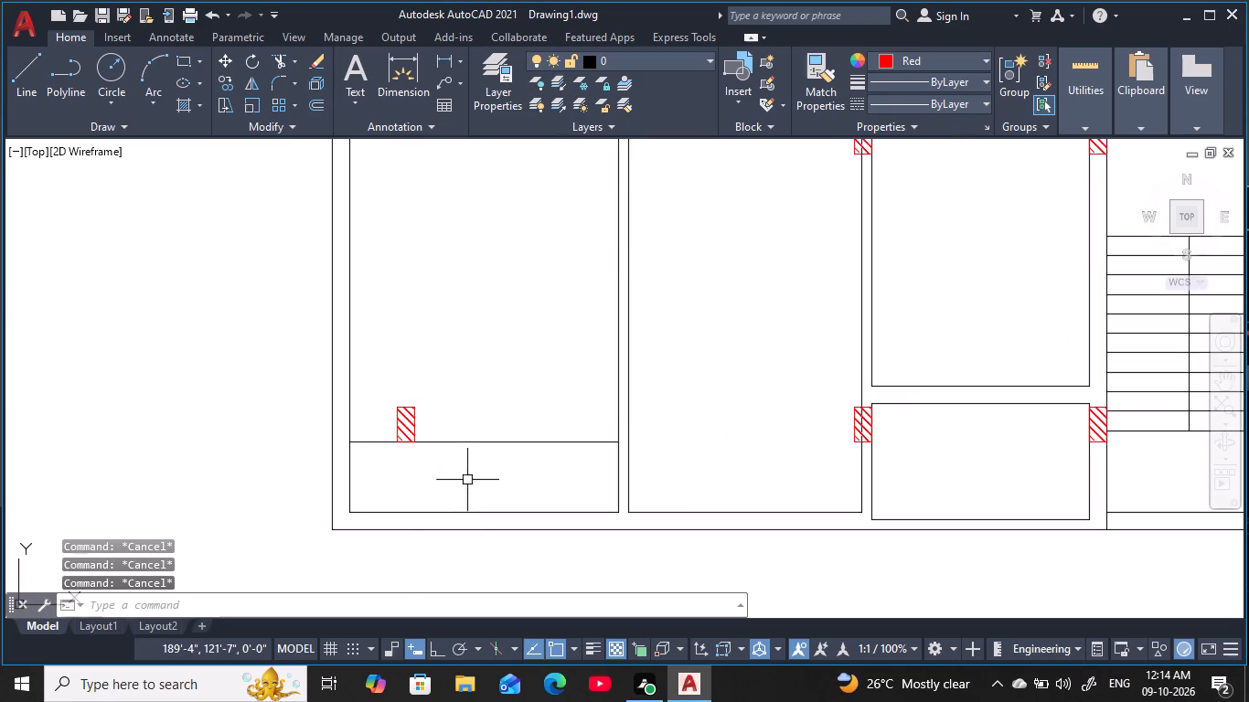
pyautogui.click(474, 478)
pyautogui.click(468, 402)
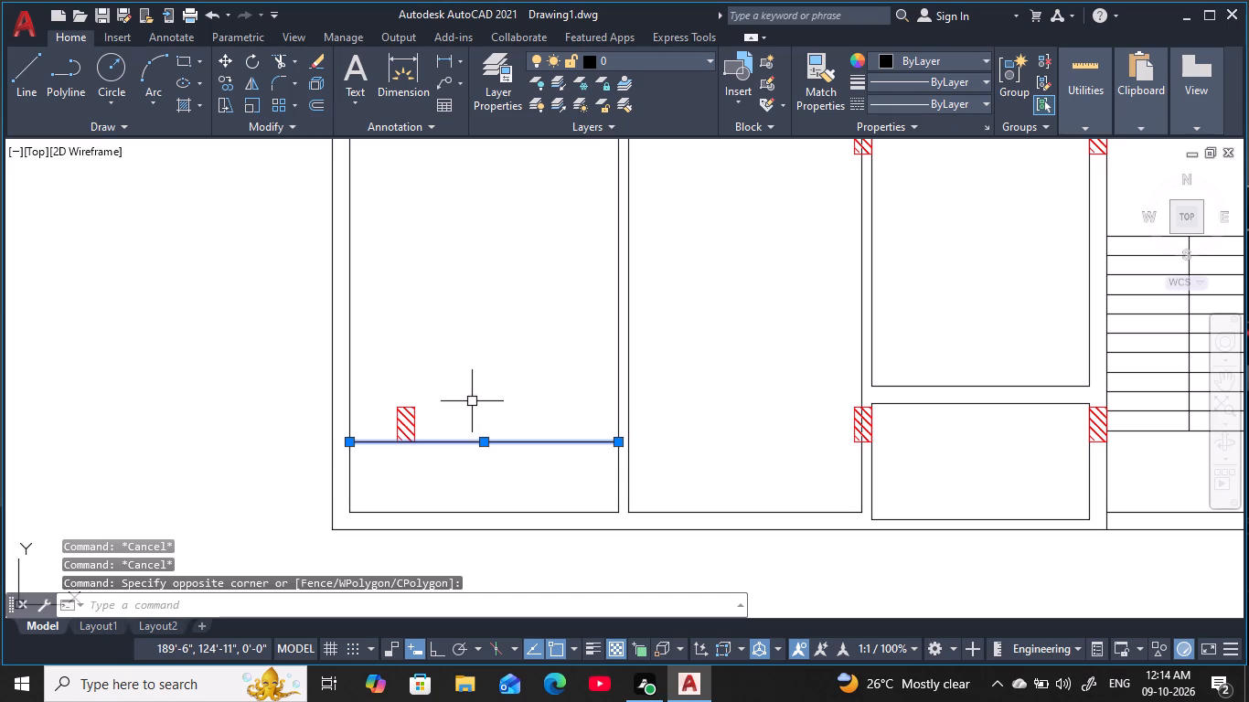
pyautogui.press('e')
pyautogui.press('space')
pyautogui.scroll(-3, 485, 398)
pyautogui.moveTo(483, 398); pyautogui.dragTo(479, 441, button='middle')
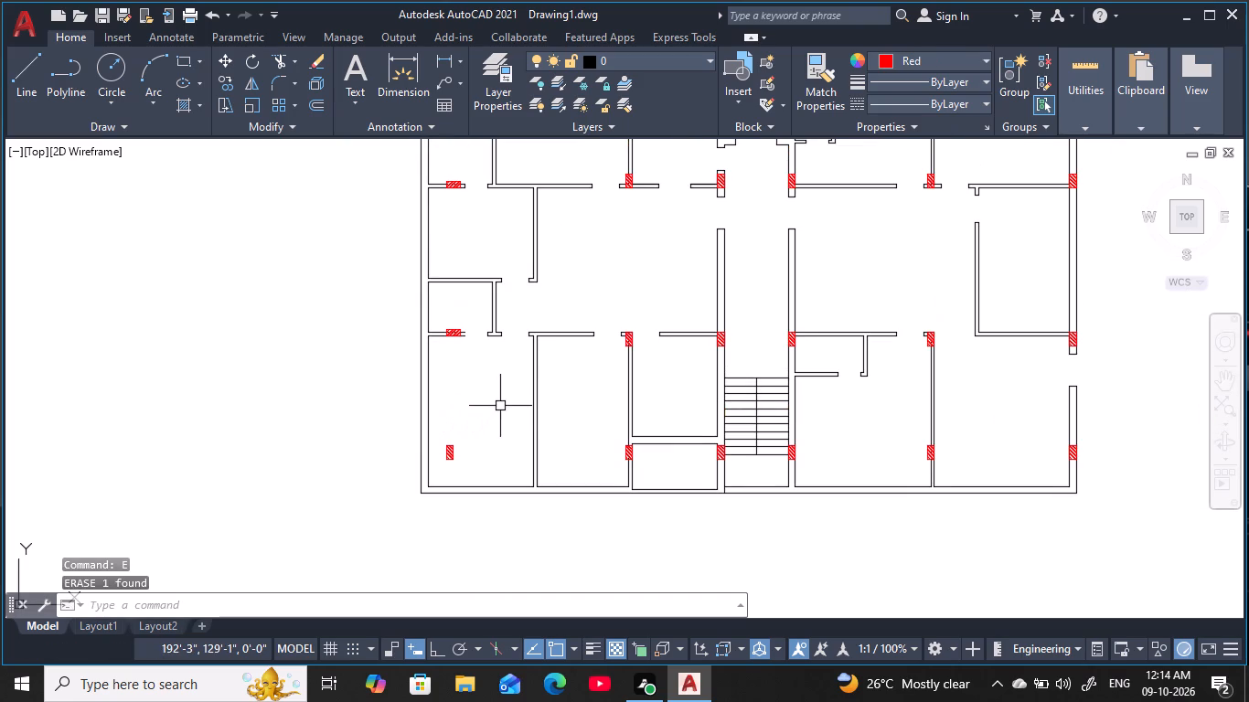
pyautogui.press('Escape')
pyautogui.press('Escape')
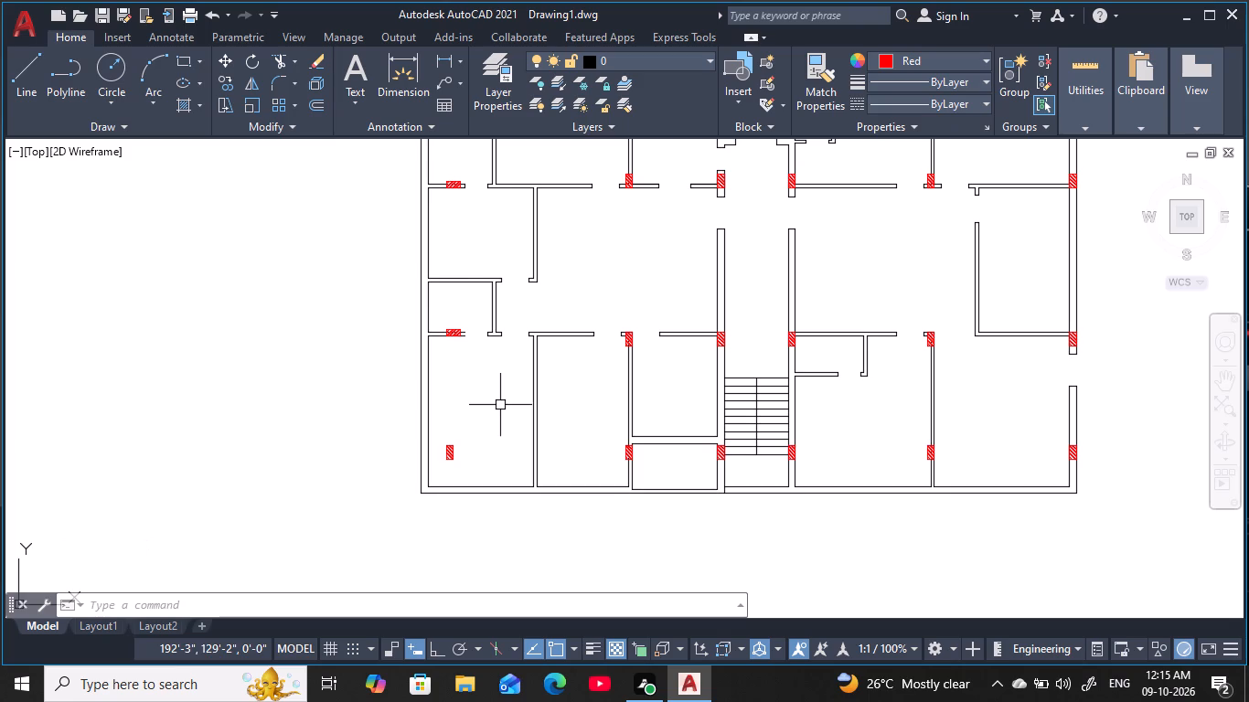
# Examine the whole floor plan and its column layout, including the columns around the staircase.
pyautogui.press('Escape')
pyautogui.press('Escape')
pyautogui.press('Escape')
pyautogui.press('Escape')
pyautogui.press('Escape')
pyautogui.press('Escape')
pyautogui.press('Escape')
pyautogui.press('Escape')
pyautogui.press('Escape')
pyautogui.press('Escape')
pyautogui.press('Escape')
pyautogui.press('Escape')
pyautogui.press('Escape')
pyautogui.press('Escape')
pyautogui.press('Escape')
pyautogui.press('Escape')
pyautogui.moveTo(617, 275); pyautogui.dragTo(467, 342, button='middle')
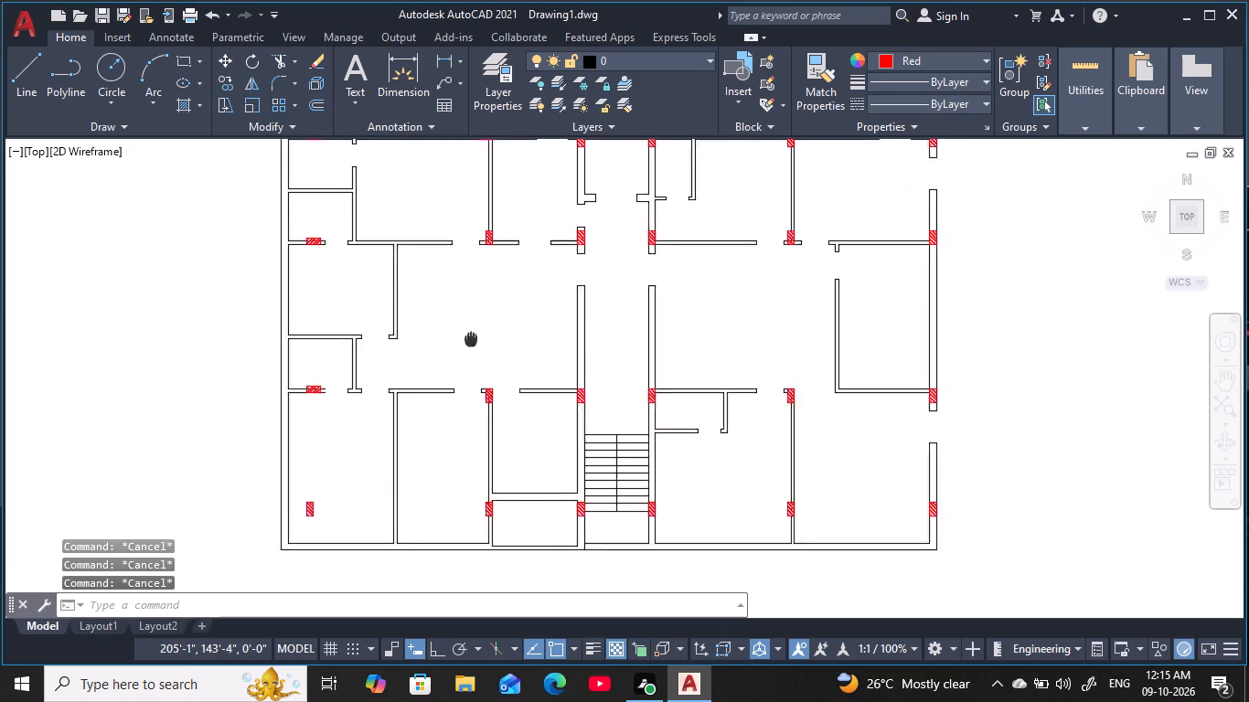
pyautogui.moveTo(467, 342); pyautogui.dragTo(461, 346, button='middle')
pyautogui.scroll(-1, 462, 346)
pyautogui.moveTo(460, 346); pyautogui.dragTo(461, 334, button='middle')
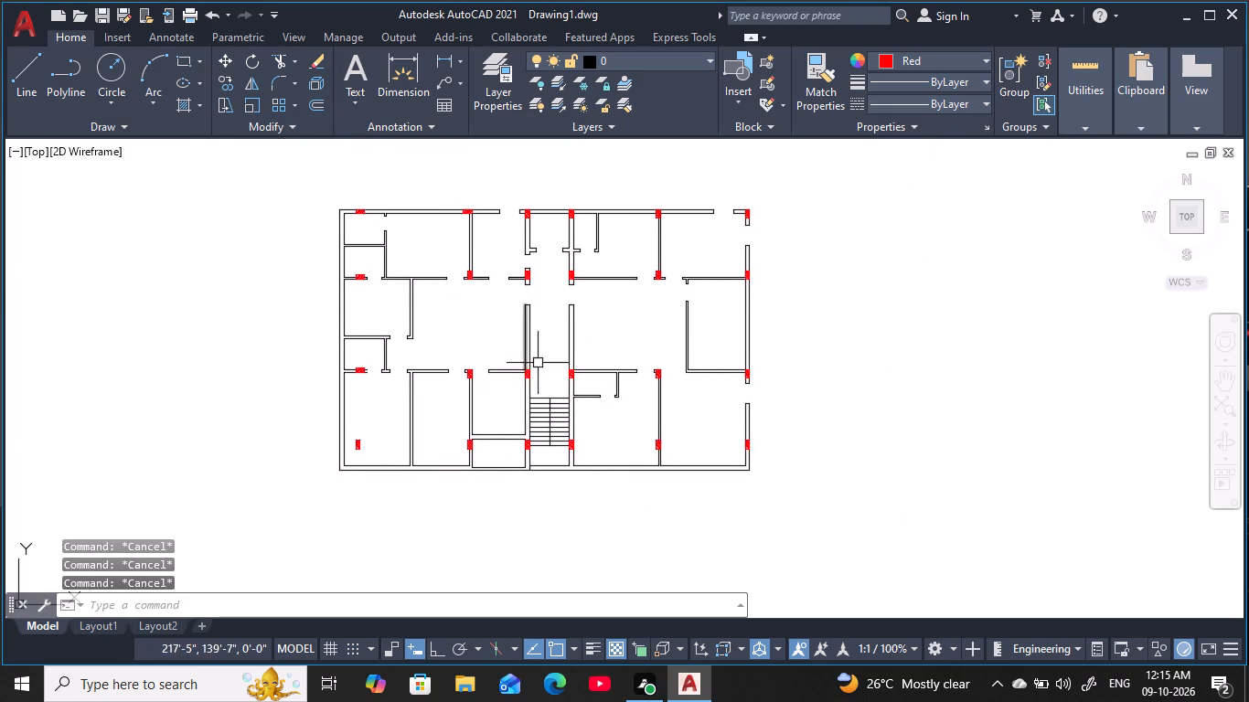
pyautogui.scroll(2, 553, 399)
pyautogui.moveTo(553, 399); pyautogui.dragTo(642, 276, button='middle')
pyautogui.scroll(1, 570, 374)
pyautogui.moveTo(619, 463); pyautogui.dragTo(630, 409, button='middle')
pyautogui.press('Escape')
pyautogui.press('Escape')
pyautogui.press('Escape')
pyautogui.press('Escape')
pyautogui.press('Escape')
pyautogui.press('Escape')
pyautogui.press('Escape')
pyautogui.press('Escape')
pyautogui.press('Escape')
pyautogui.press('Escape')
pyautogui.press('Escape')
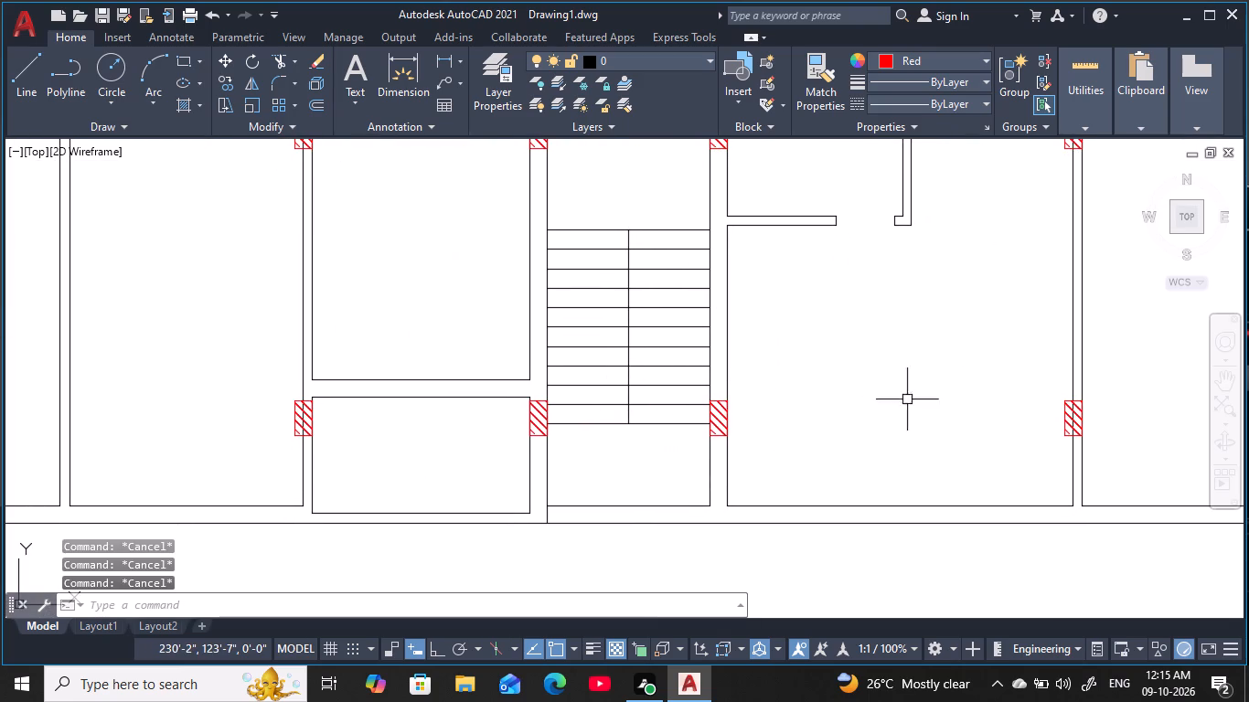
pyautogui.moveTo(836, 364); pyautogui.dragTo(714, 350, button='middle')
pyautogui.scroll(-2, 714, 350)
pyautogui.moveTo(715, 349); pyautogui.dragTo(633, 338, button='middle')
pyautogui.scroll(-1, 717, 330)
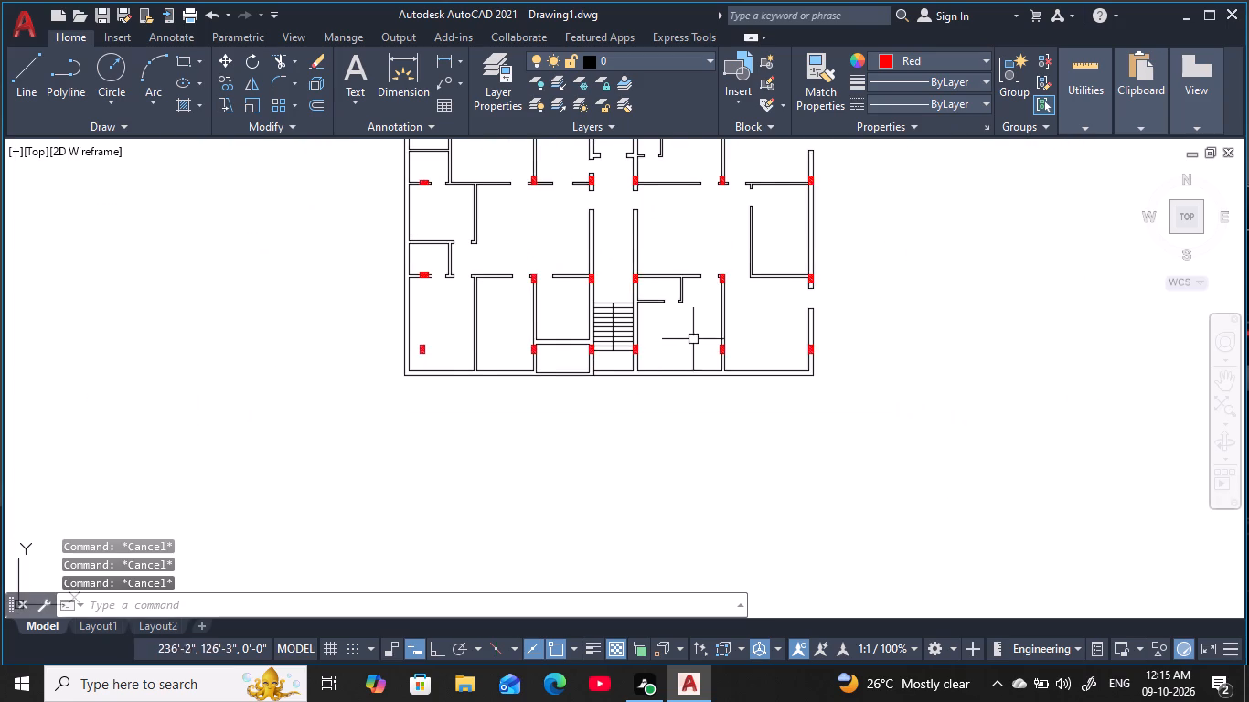
pyautogui.moveTo(679, 342); pyautogui.dragTo(647, 359, button='middle')
pyautogui.moveTo(646, 356); pyautogui.dragTo(622, 477, button='middle')
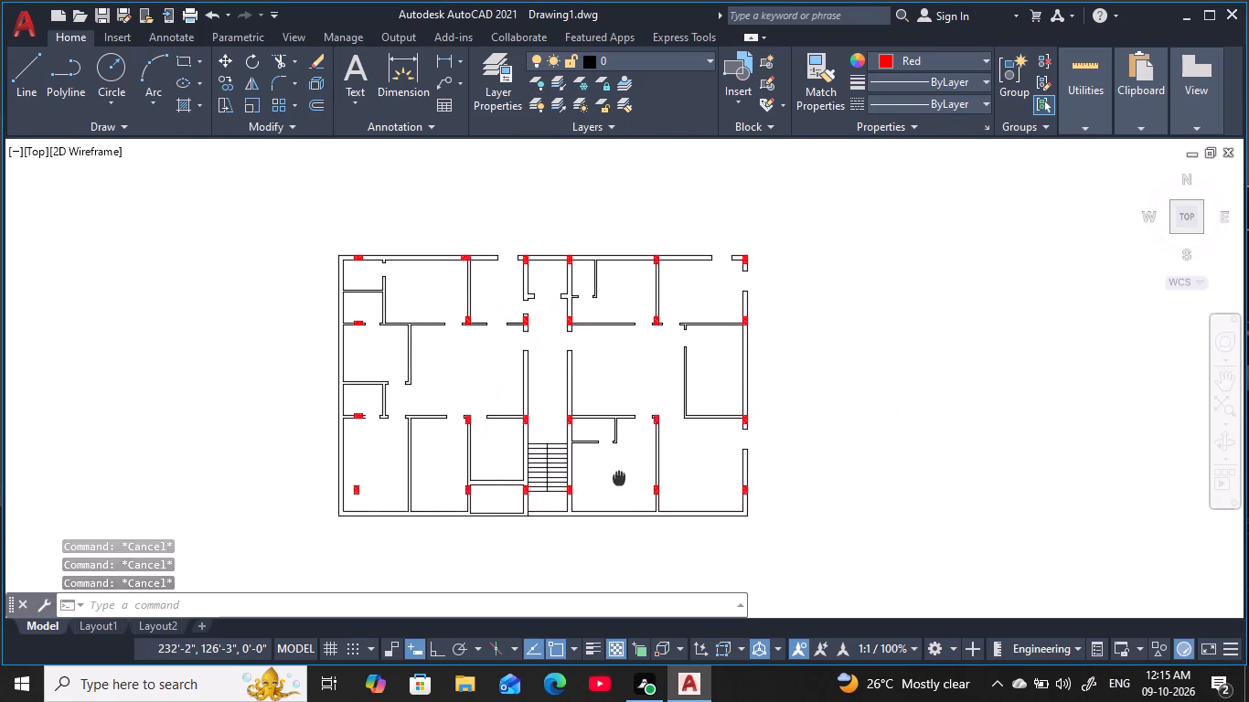
pyautogui.moveTo(622, 477); pyautogui.dragTo(672, 468, button='middle')
pyautogui.press('Escape')
pyautogui.press('Escape')
pyautogui.press('Escape')
pyautogui.press('Escape')
pyautogui.press('Escape')
pyautogui.press('Escape')
pyautogui.press('Escape')
pyautogui.press('Escape')
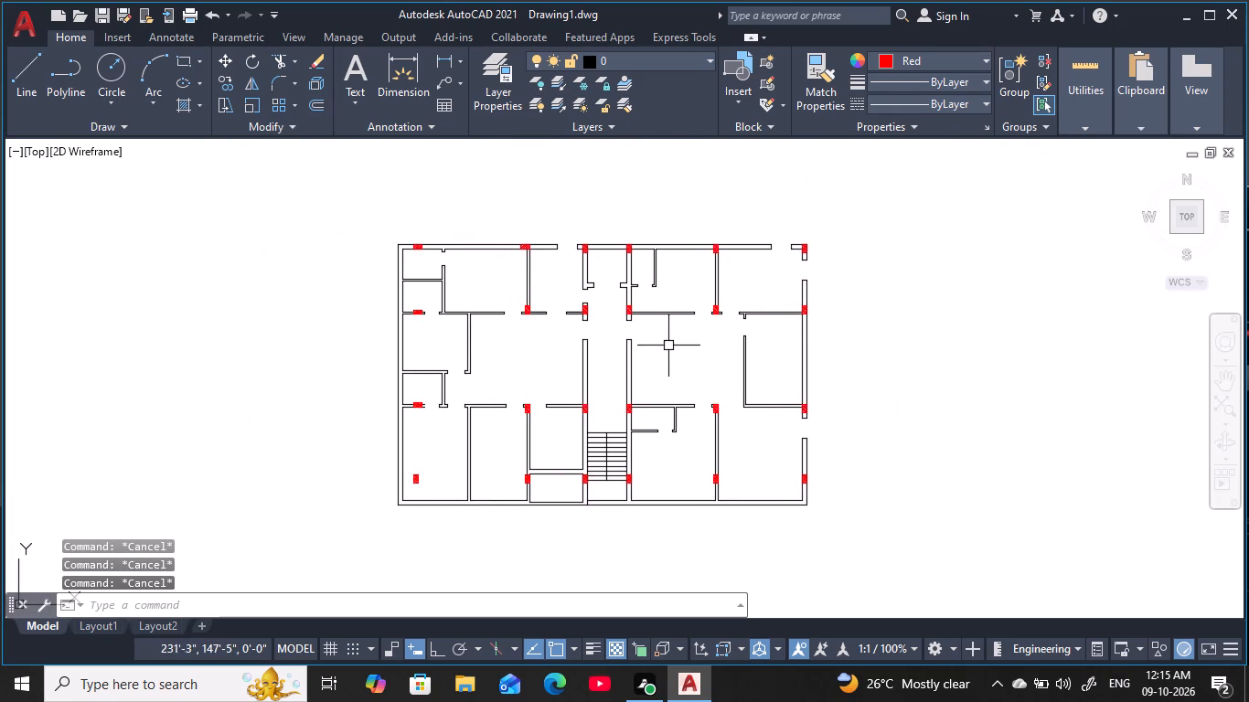
pyautogui.press('Escape')
pyautogui.moveTo(678, 364); pyautogui.dragTo(594, 348, button='middle')
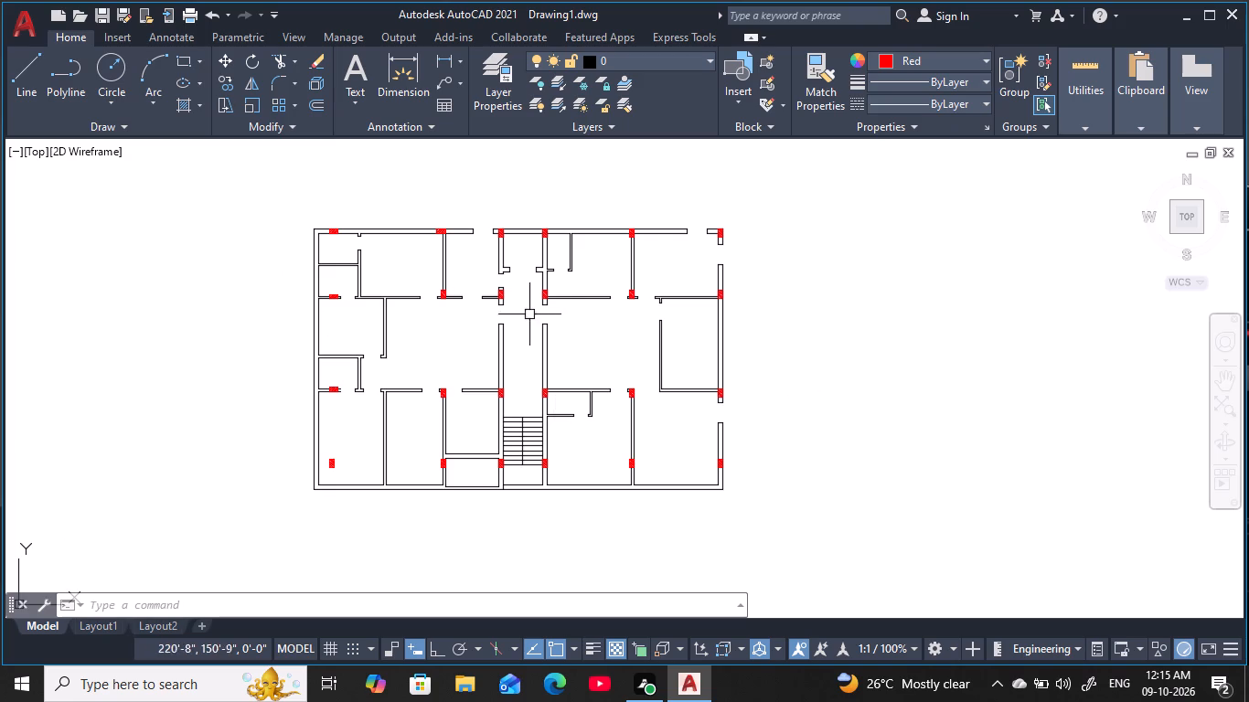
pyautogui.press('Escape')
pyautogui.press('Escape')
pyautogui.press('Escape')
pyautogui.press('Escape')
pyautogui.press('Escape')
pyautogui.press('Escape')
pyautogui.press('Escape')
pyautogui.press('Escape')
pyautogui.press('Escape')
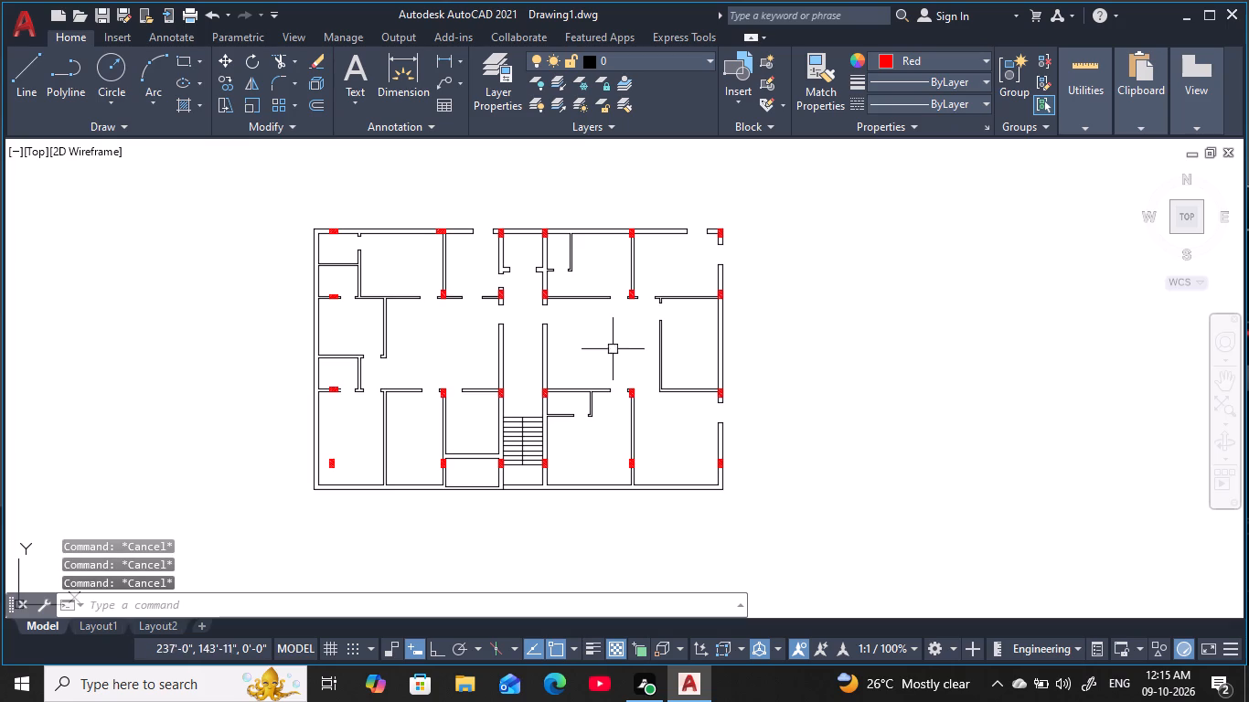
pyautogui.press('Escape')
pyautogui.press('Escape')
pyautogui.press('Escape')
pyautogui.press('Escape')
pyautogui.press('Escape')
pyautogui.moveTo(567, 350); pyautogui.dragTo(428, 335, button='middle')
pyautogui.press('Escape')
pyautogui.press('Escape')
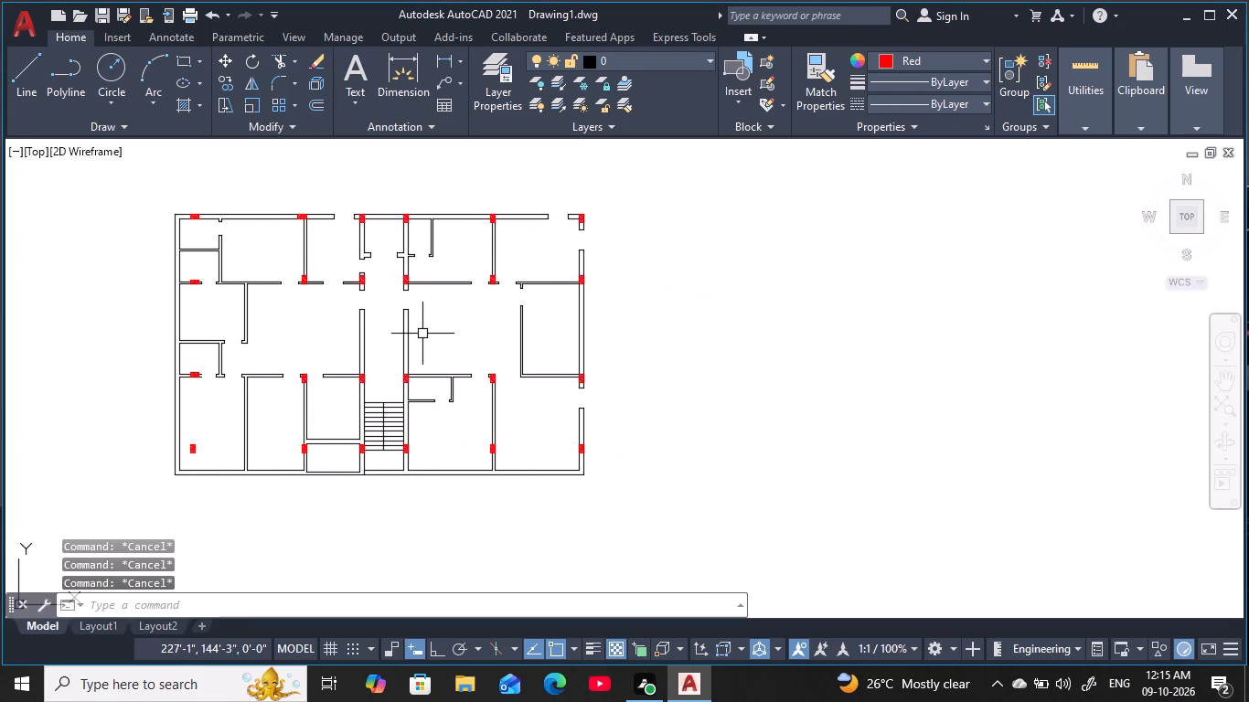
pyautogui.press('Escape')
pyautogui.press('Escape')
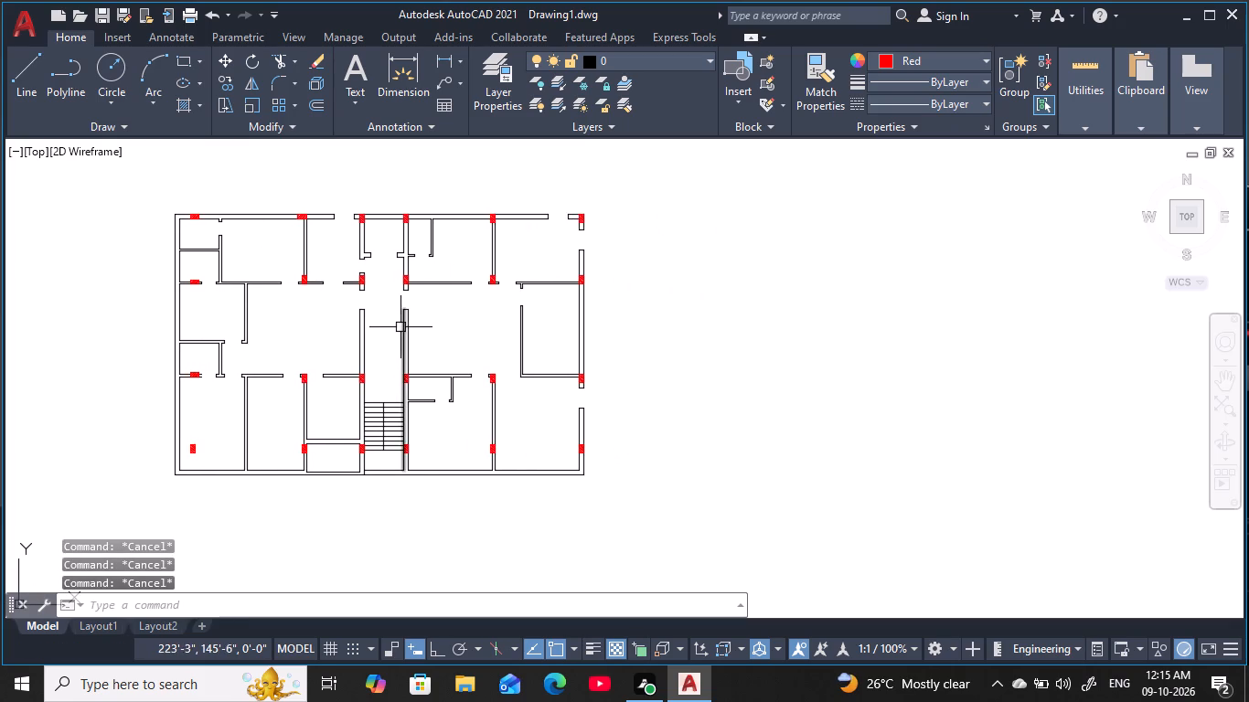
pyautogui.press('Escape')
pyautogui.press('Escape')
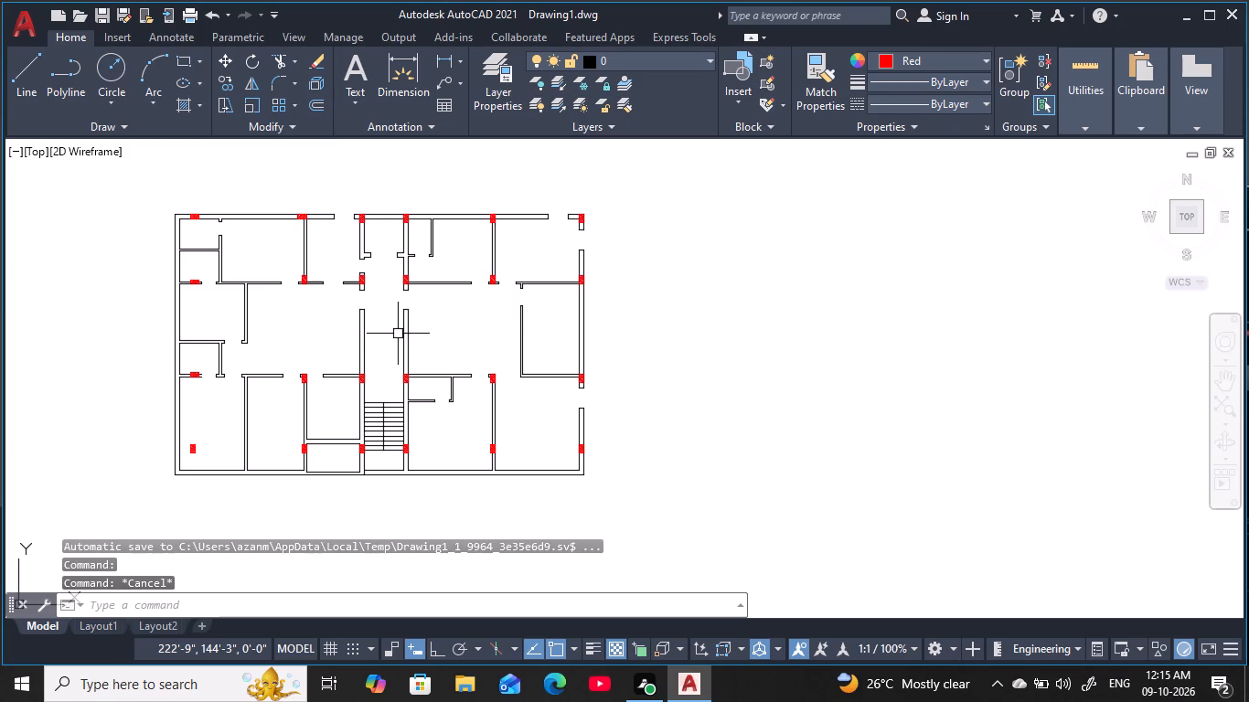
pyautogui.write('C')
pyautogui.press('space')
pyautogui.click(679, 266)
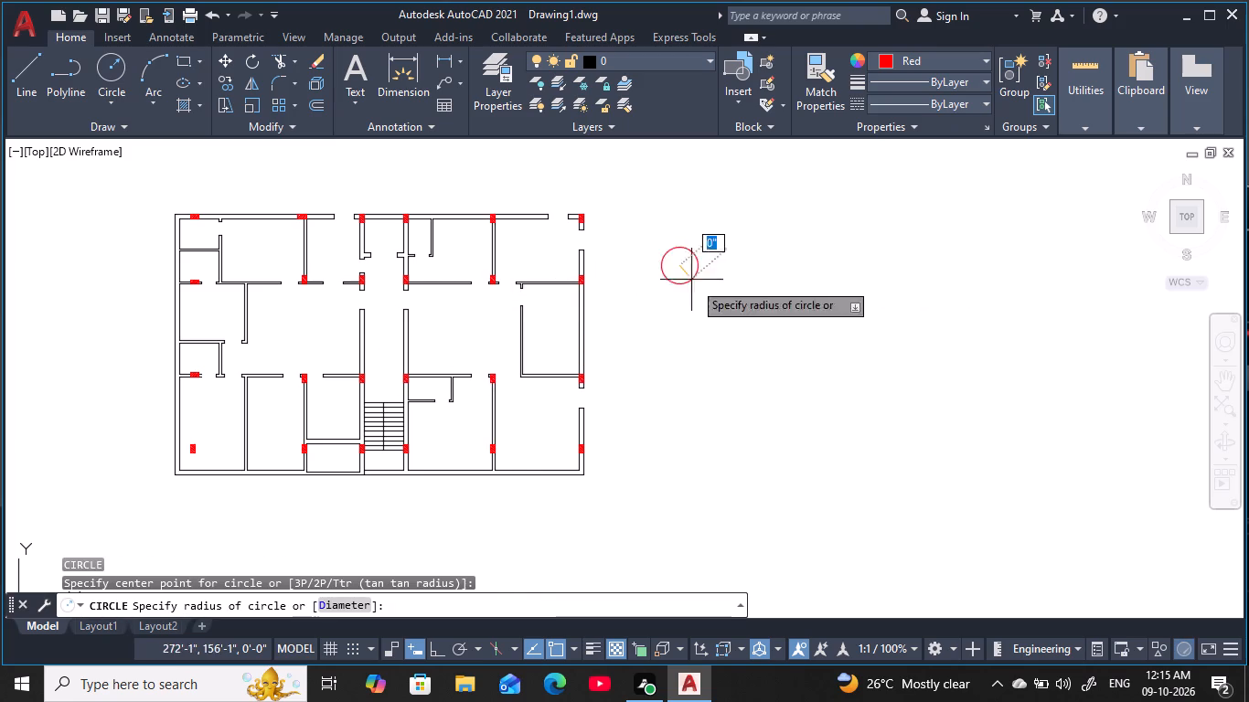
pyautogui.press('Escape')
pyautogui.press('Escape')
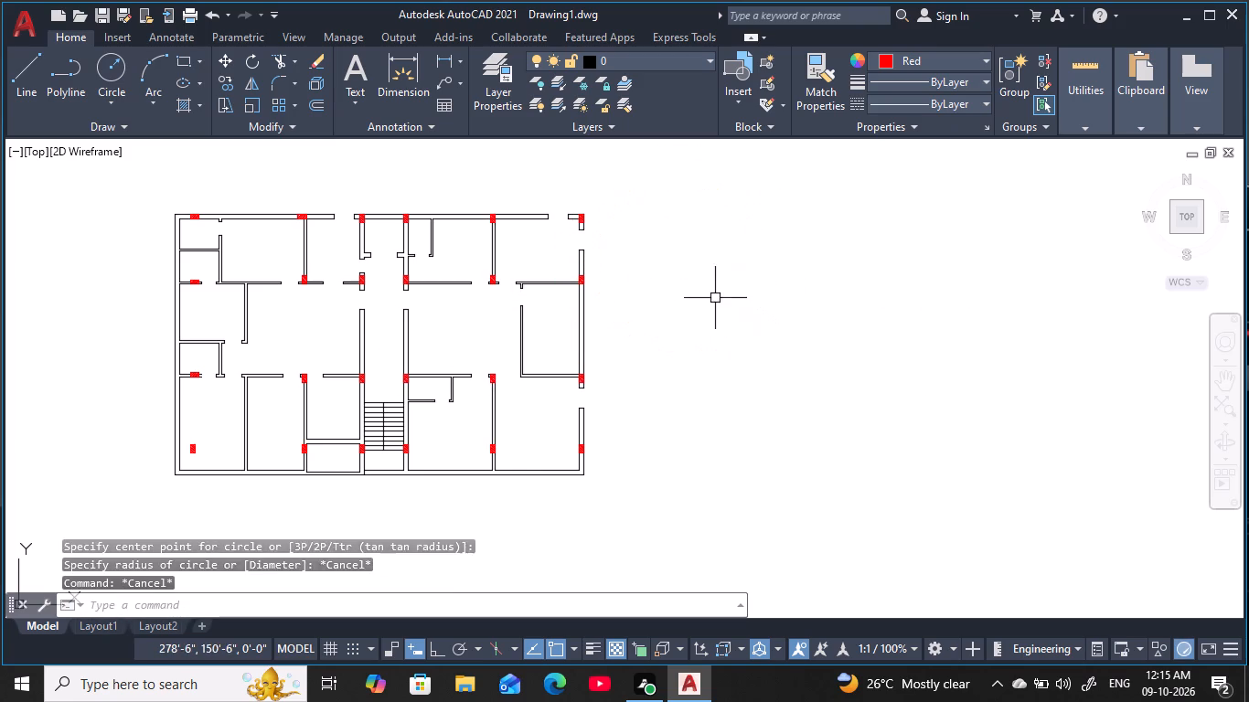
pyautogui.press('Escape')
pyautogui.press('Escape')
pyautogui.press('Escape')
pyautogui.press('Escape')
# Set the current object colour to Blue.
pyautogui.click(947, 63)
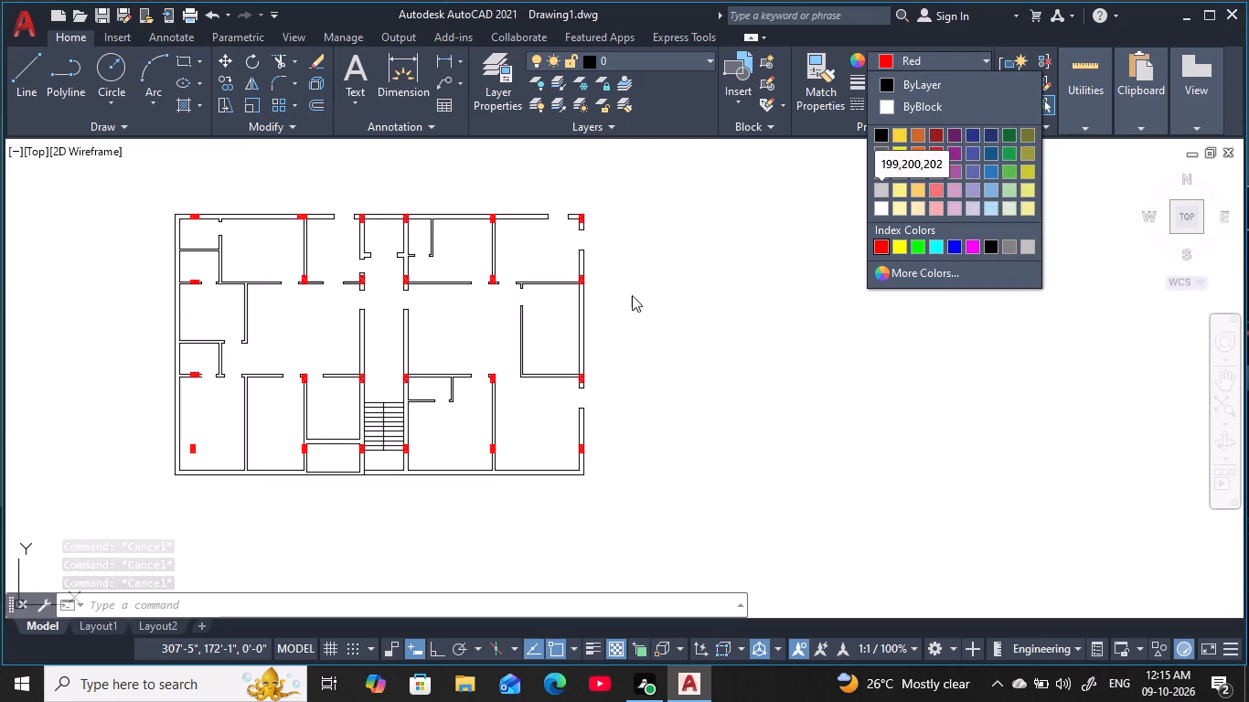
pyautogui.moveTo(346, 331); pyautogui.dragTo(389, 329, button='middle')
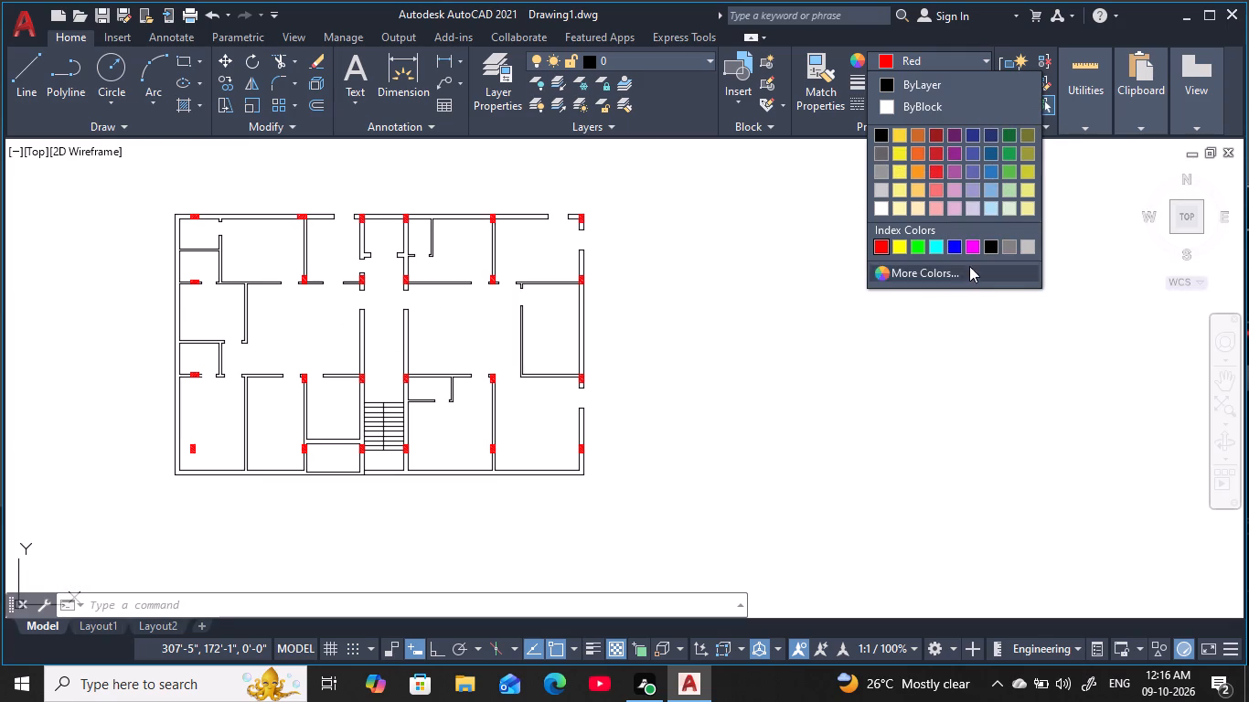
pyautogui.click(953, 248)
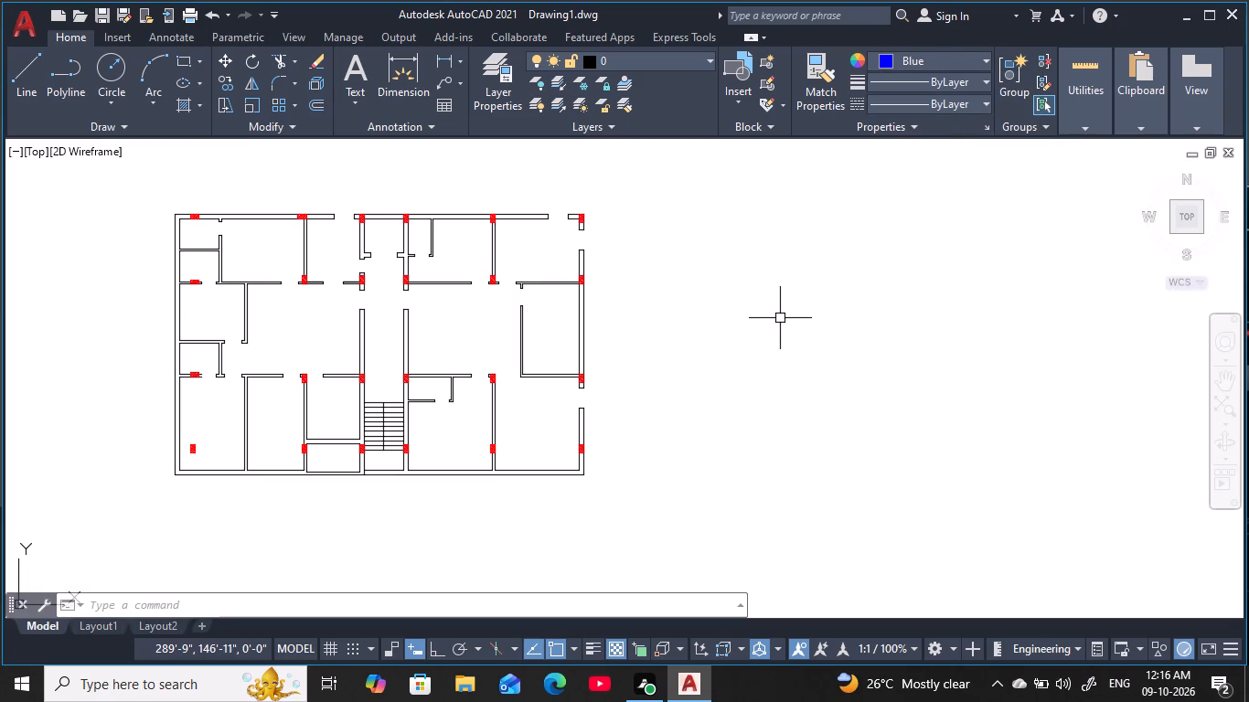
# Draw a circle of radius 3' in the empty space east of the floor plan.
pyautogui.write('C')
pyautogui.press('space')
pyautogui.click(792, 309)
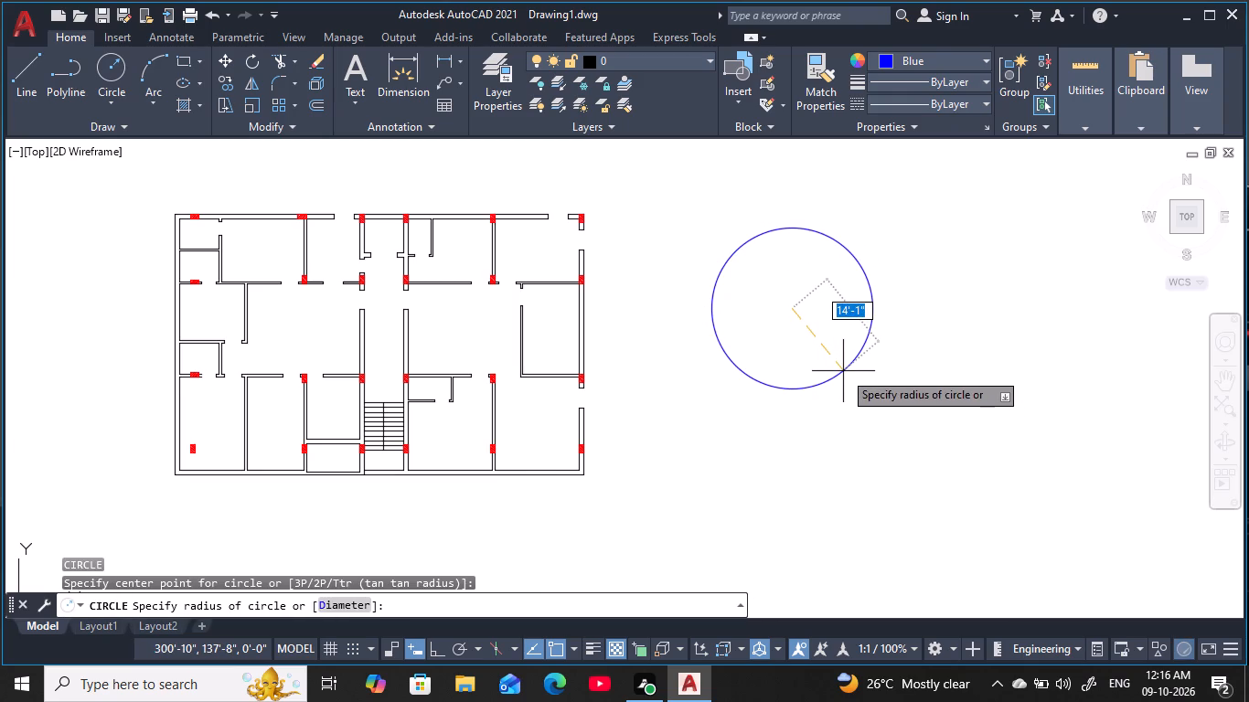
pyautogui.press('3')
pyautogui.write("'")
pyautogui.press('space')
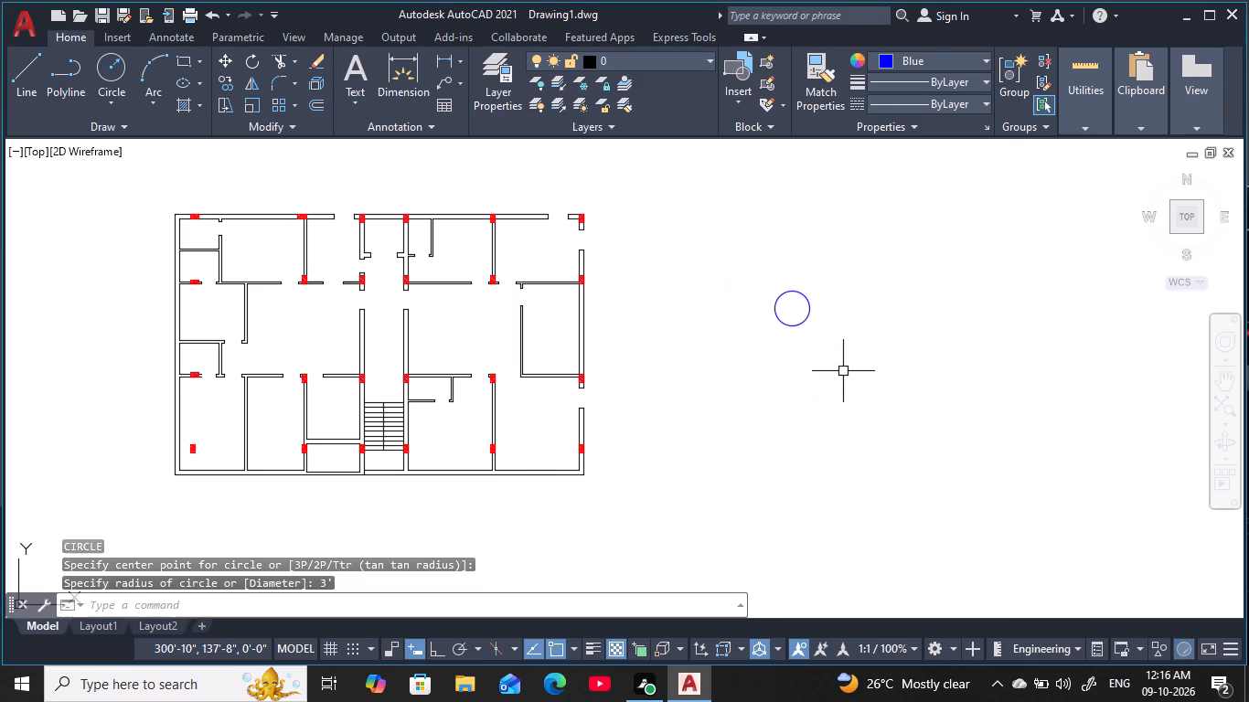
pyautogui.press('Escape')
# Draw connected lines from the circle's top quadrant to its centre and out to its east quadrant.
pyautogui.scroll(2, 790, 324)
pyautogui.moveTo(789, 324); pyautogui.dragTo(783, 335, button='middle')
pyautogui.press('Escape')
pyautogui.press('Escape')
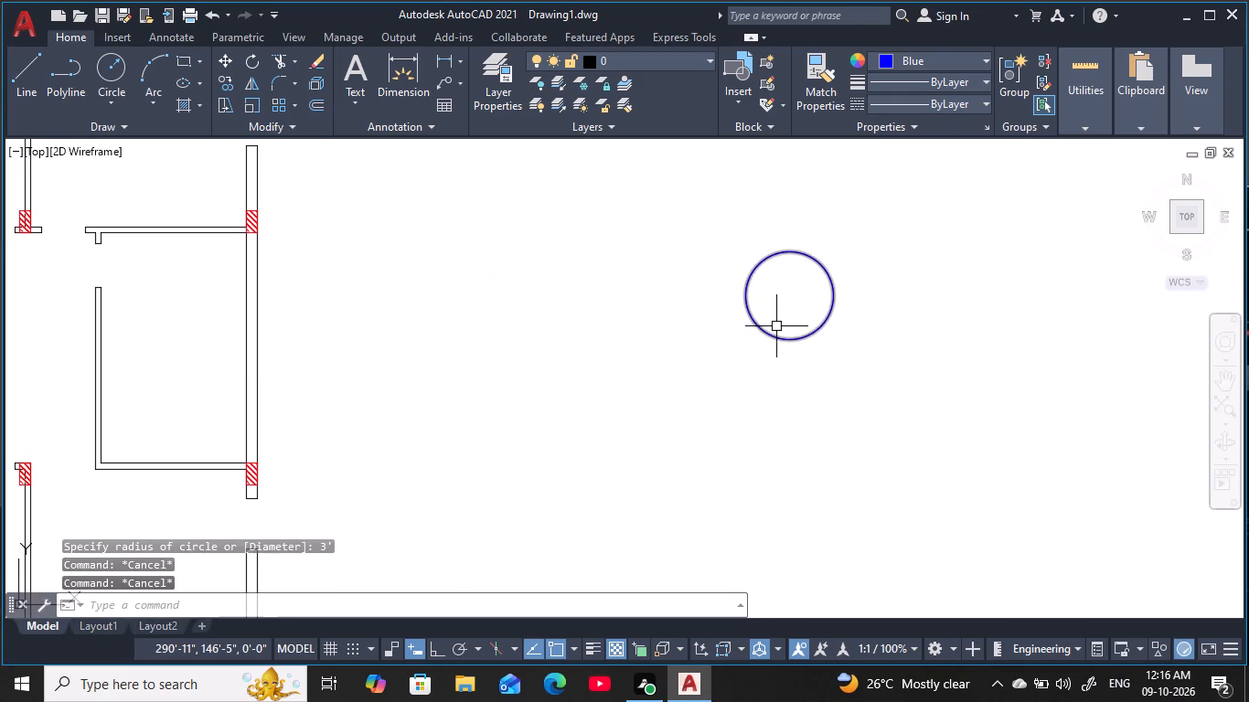
pyautogui.press('l')
pyautogui.press('space')
pyautogui.click(786, 250)
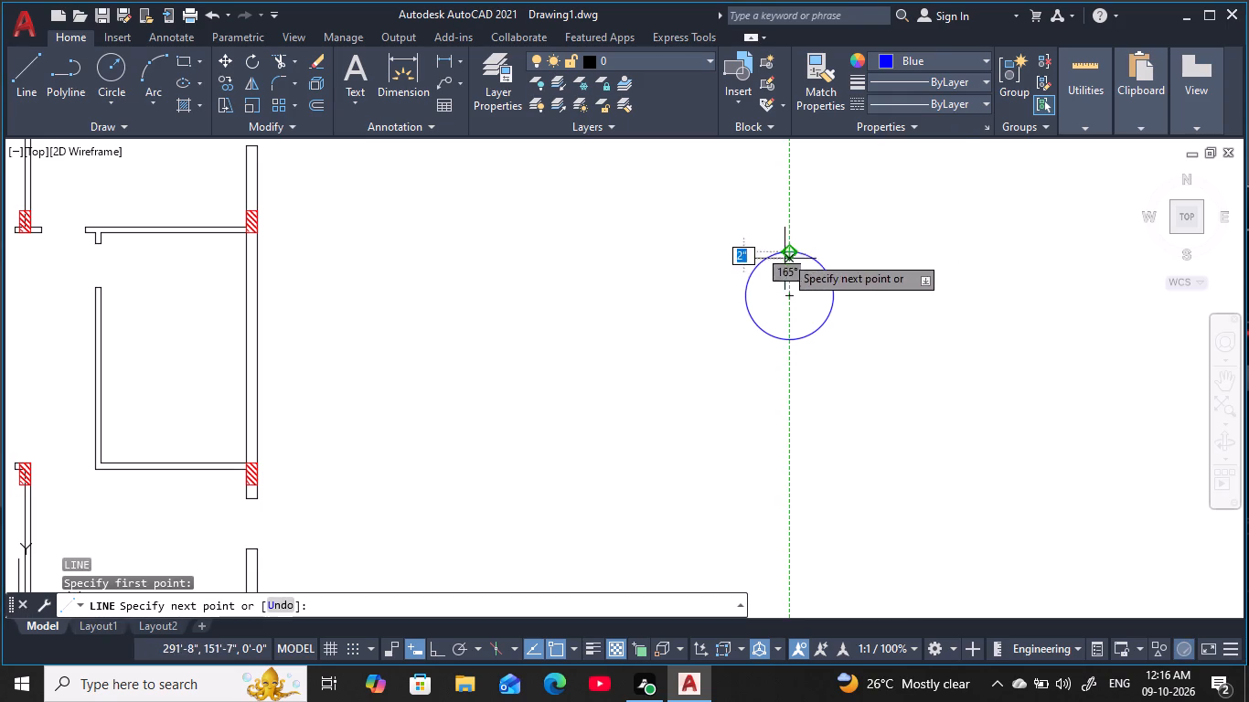
pyautogui.click(792, 294)
pyautogui.click(830, 295)
pyautogui.press('Escape')
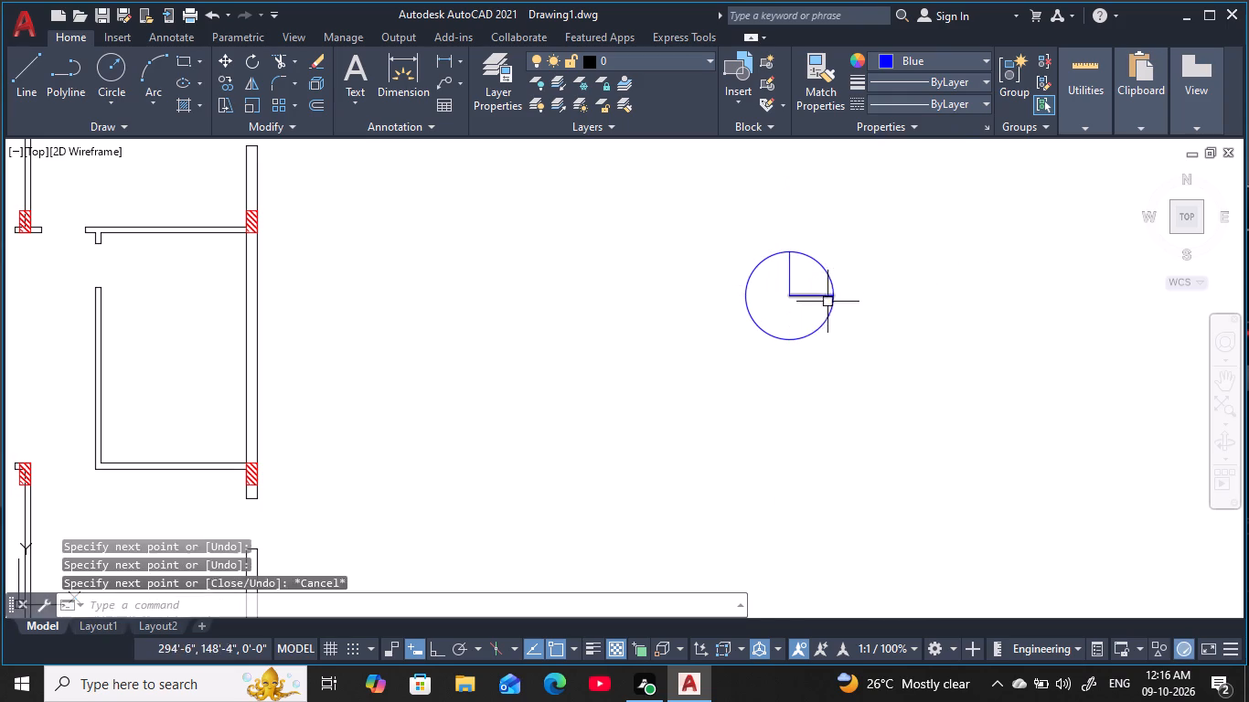
pyautogui.press('Escape')
pyautogui.press('Escape')
pyautogui.press('Escape')
pyautogui.press('Escape')
pyautogui.press('Escape')
pyautogui.press('Escape')
# Offset the circle's vertical radius line 2" to the east to form the door leaf.
pyautogui.press('o')
pyautogui.press('space')
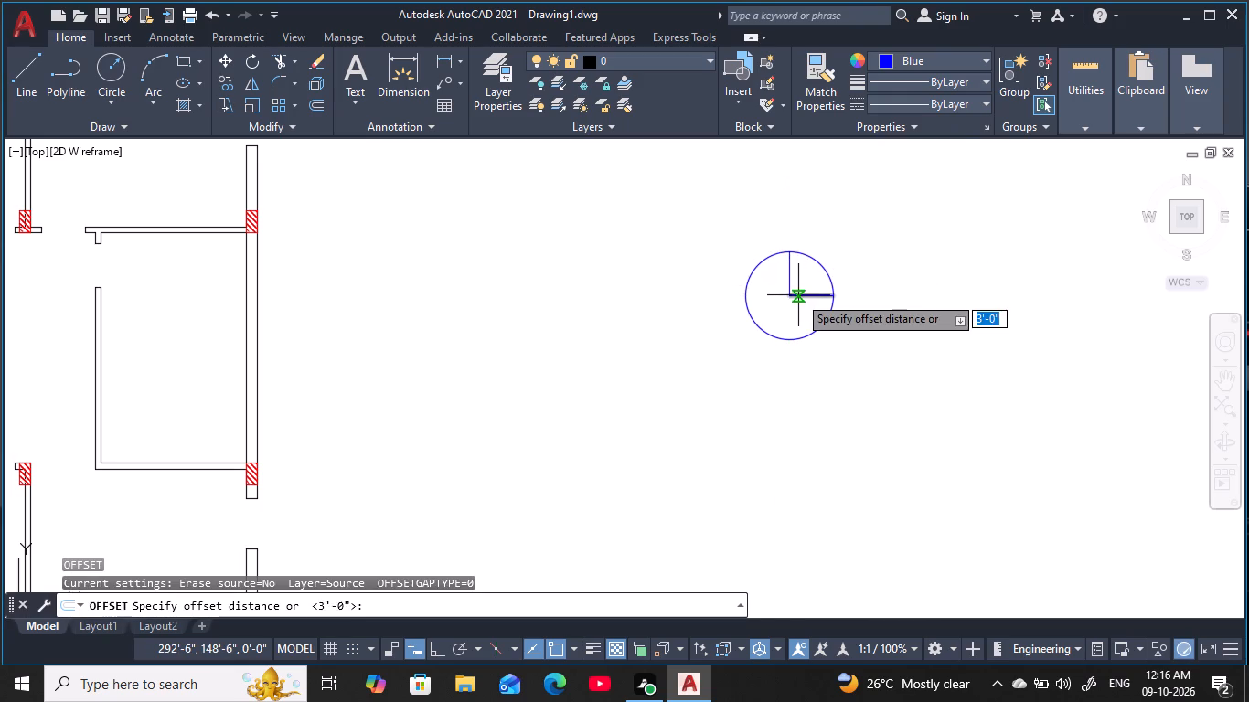
pyautogui.write('2')
pyautogui.press('space')
pyautogui.click(791, 277)
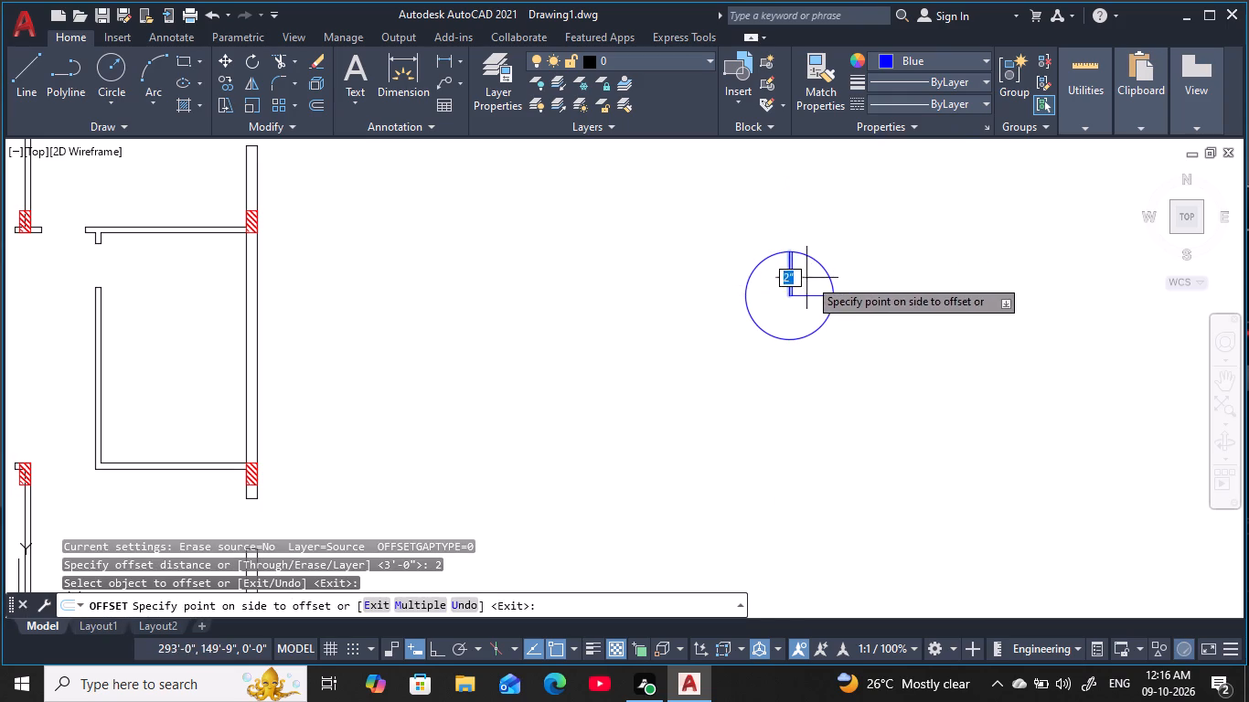
pyautogui.click(813, 278)
pyautogui.press('Escape')
pyautogui.press('Escape')
pyautogui.press('Escape')
pyautogui.press('Escape')
pyautogui.press('Escape')
pyautogui.press('Escape')
pyautogui.press('Escape')
# Trim the circle to its northeast quarter arc and remove the horizontal radius line, leaving a door leaf with its swing.
pyautogui.press('t')
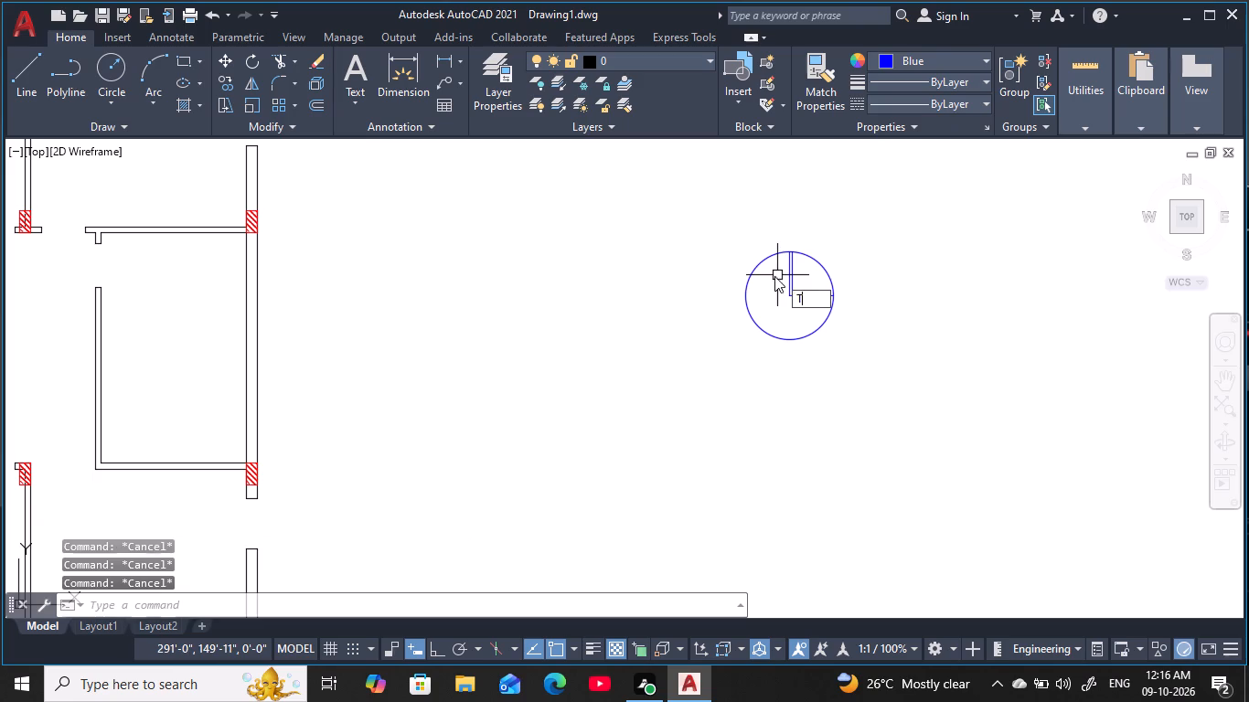
pyautogui.press('r')
pyautogui.press('space')
pyautogui.click(759, 251)
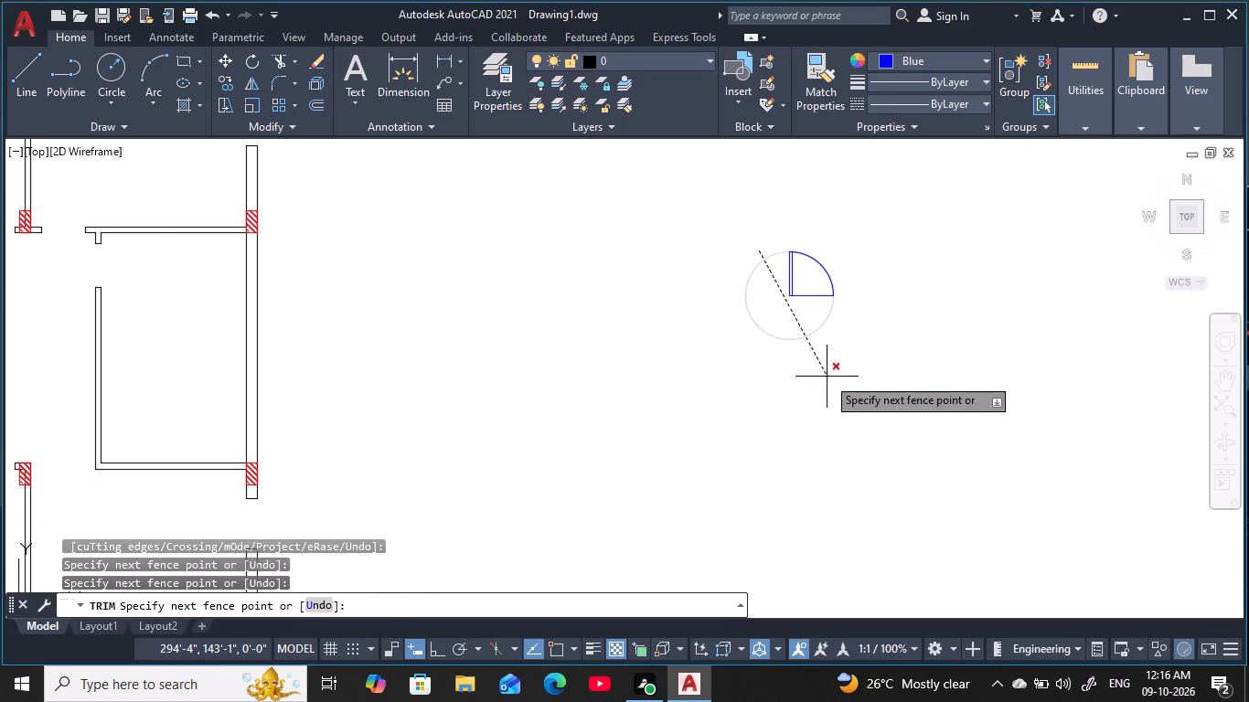
pyautogui.click(827, 377)
pyautogui.click(817, 310)
pyautogui.click(812, 286)
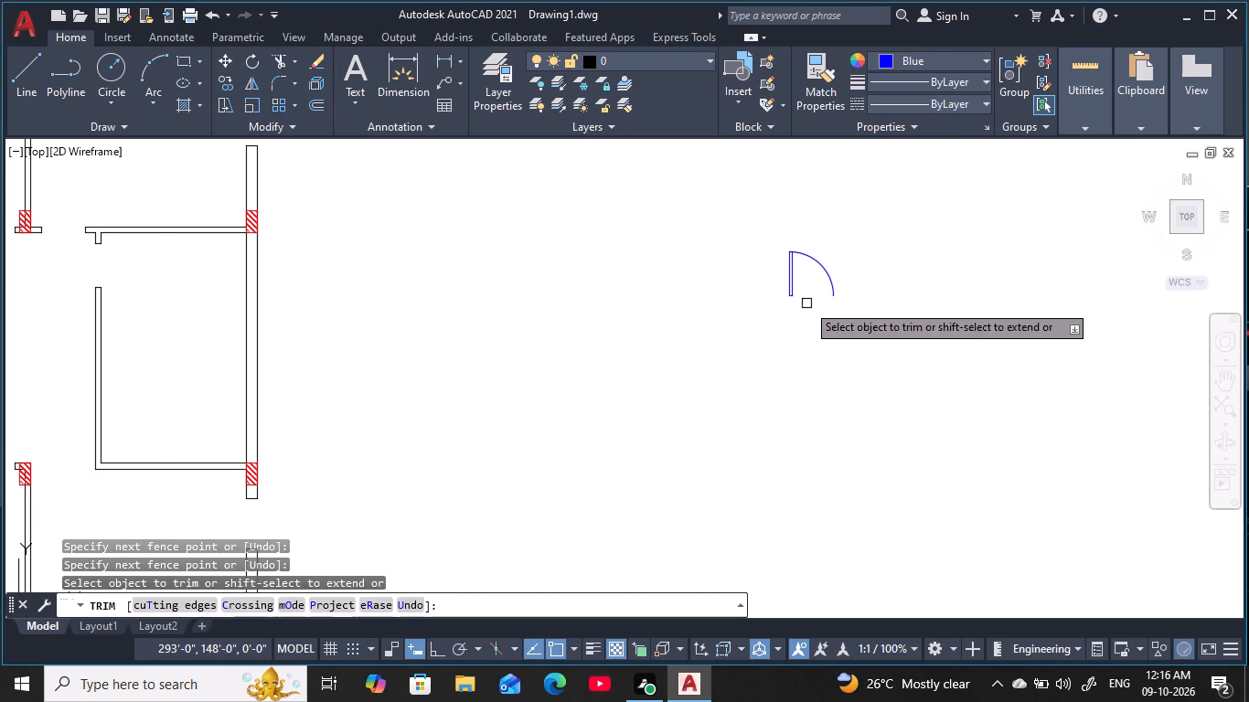
pyautogui.press('Escape')
pyautogui.press('Escape')
pyautogui.press('Escape')
pyautogui.press('Escape')
pyautogui.press('Escape')
pyautogui.press('Escape')
# Mirror the door symbol about a vertical line to its west with Ortho on, keeping the original.
pyautogui.click(880, 325)
pyautogui.click(728, 219)
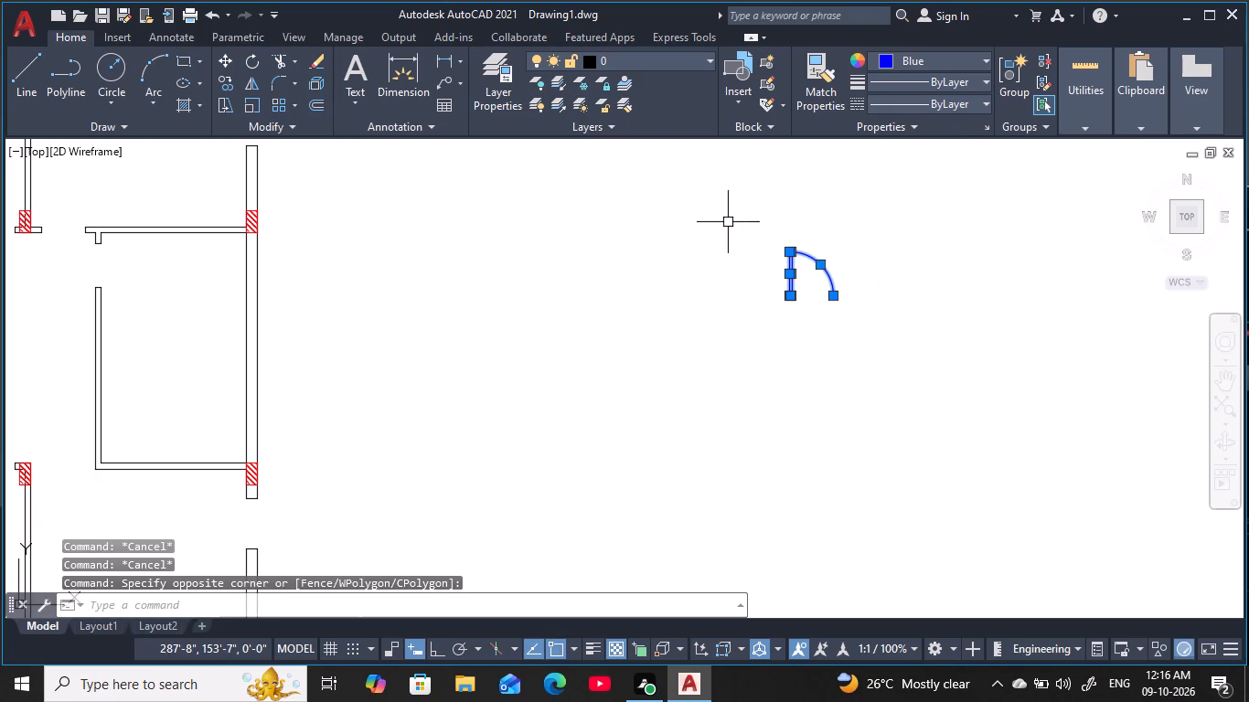
pyautogui.press('m')
pyautogui.write('I')
pyautogui.press('space')
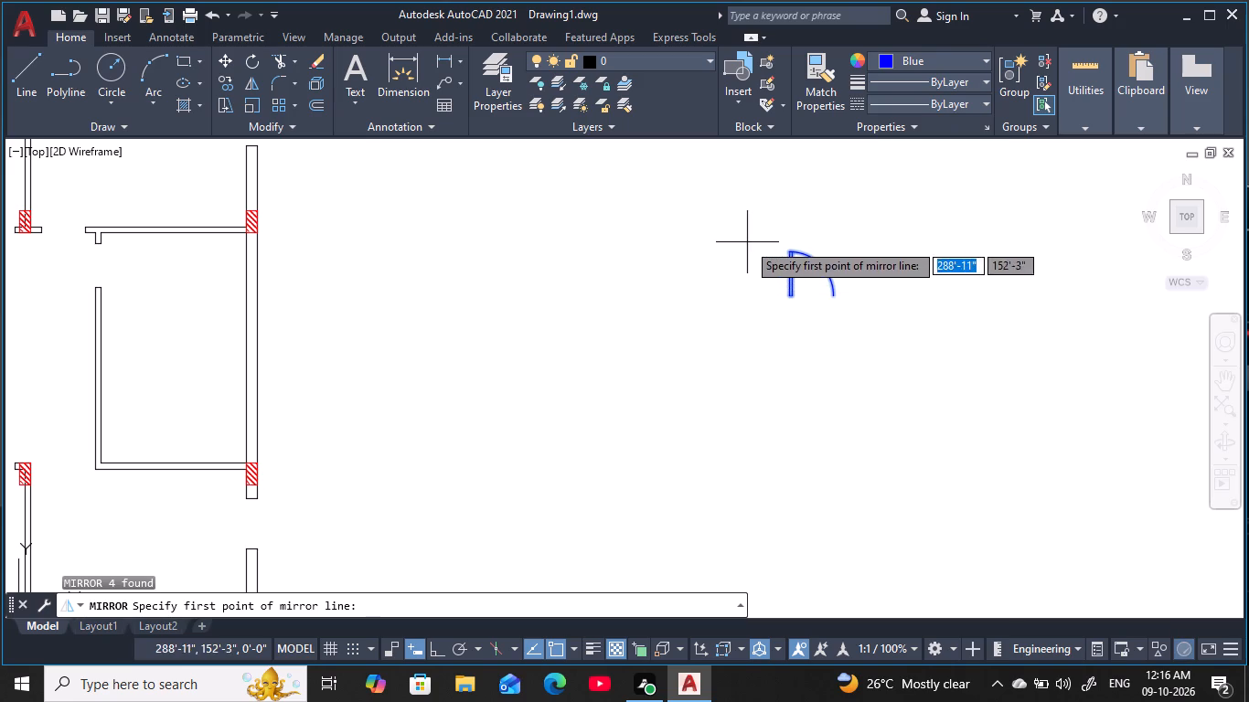
pyautogui.click(747, 242)
pyautogui.press('F8')
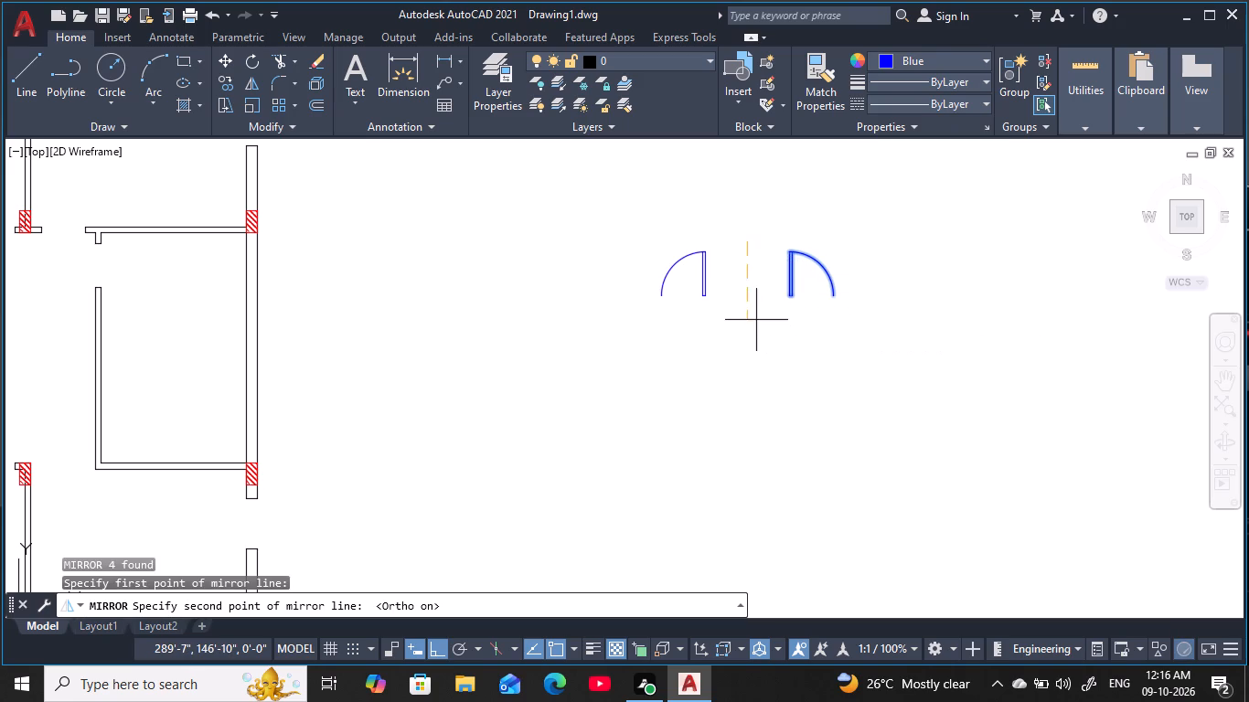
pyautogui.click(758, 345)
pyautogui.moveTo(815, 415); pyautogui.dragTo(758, 346)
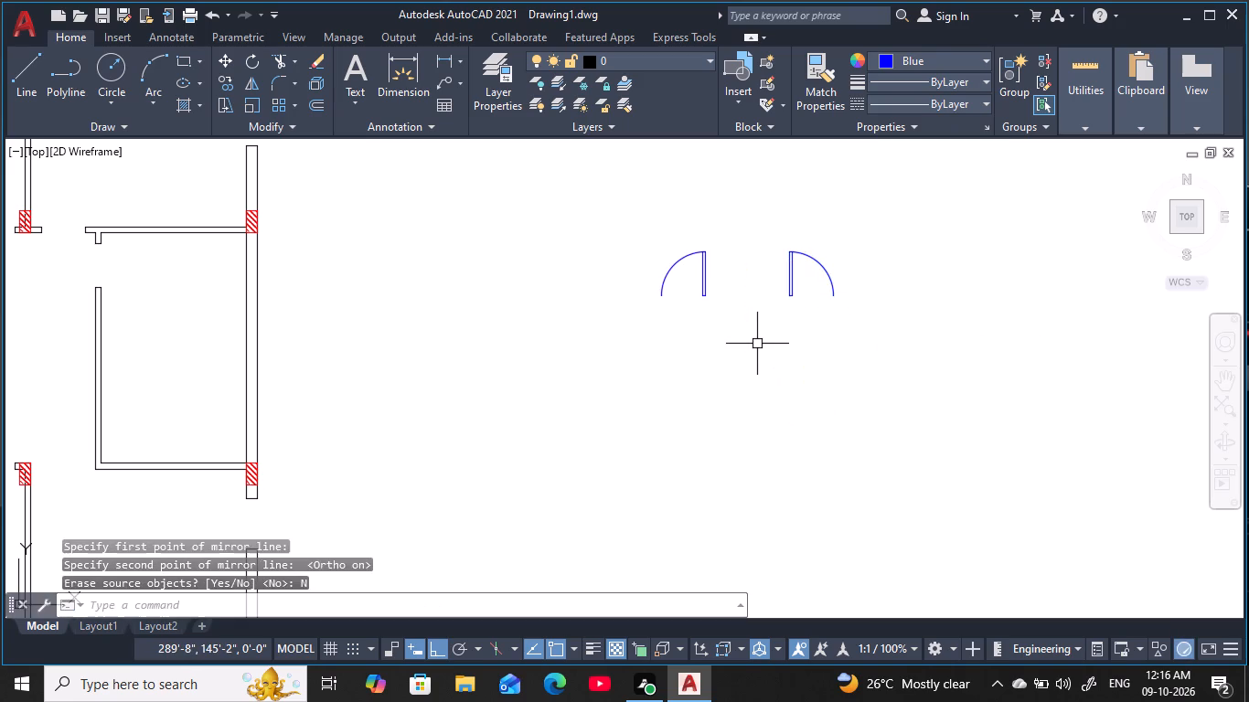
pyautogui.press('space')
pyautogui.press('space')
# Mirror both door symbols about a horizontal line below them, keeping the originals.
pyautogui.click(919, 346)
pyautogui.click(553, 233)
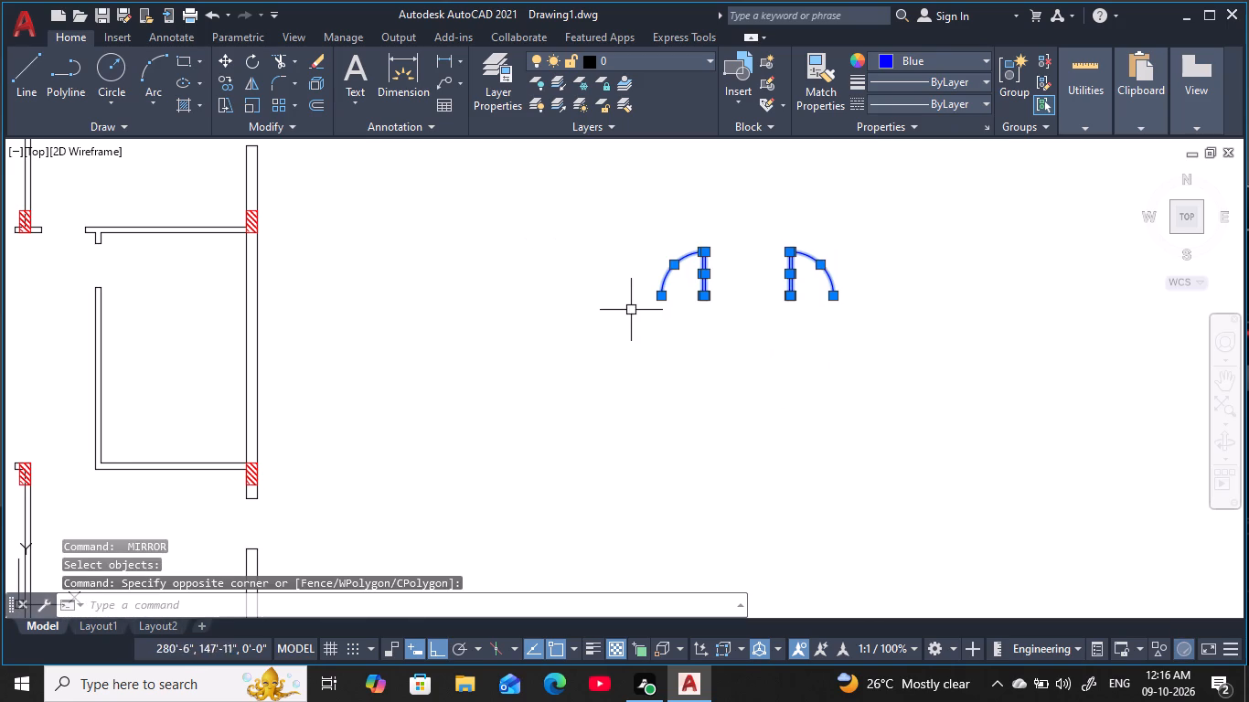
pyautogui.press('space')
pyautogui.click(645, 331)
pyautogui.click(901, 336)
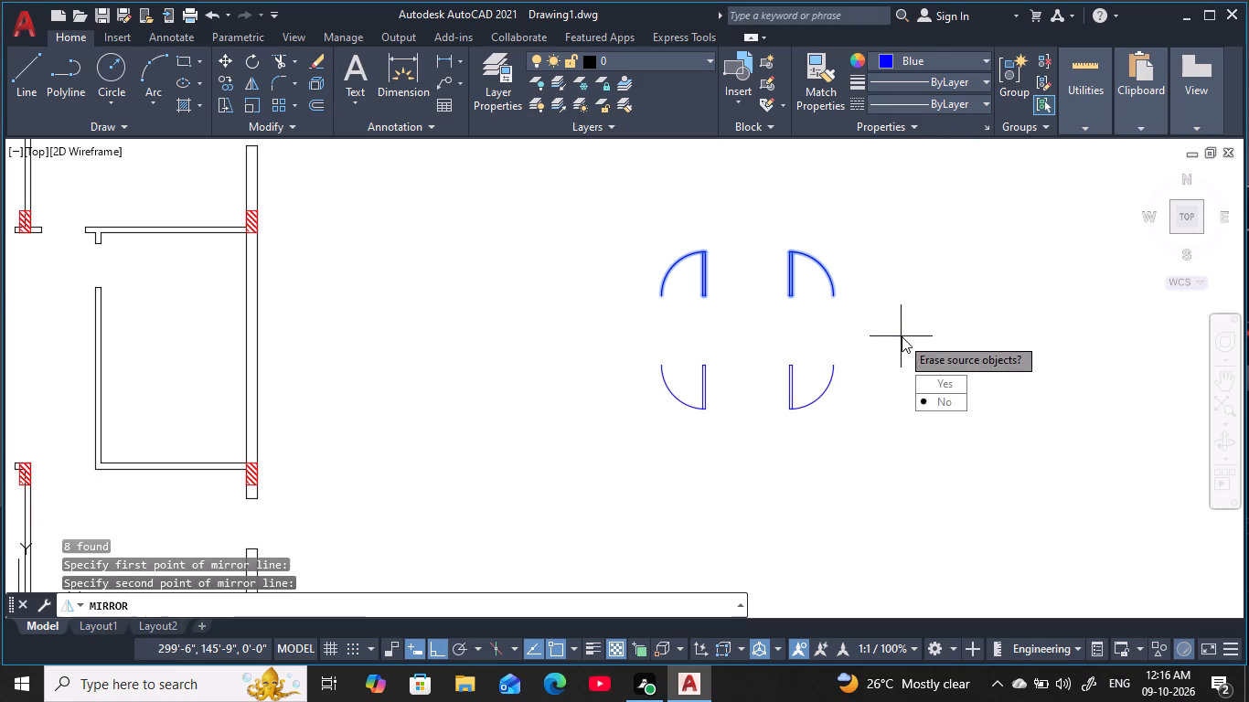
pyautogui.moveTo(944, 401); pyautogui.dragTo(902, 336)
pyautogui.press('space')
pyautogui.press('space')
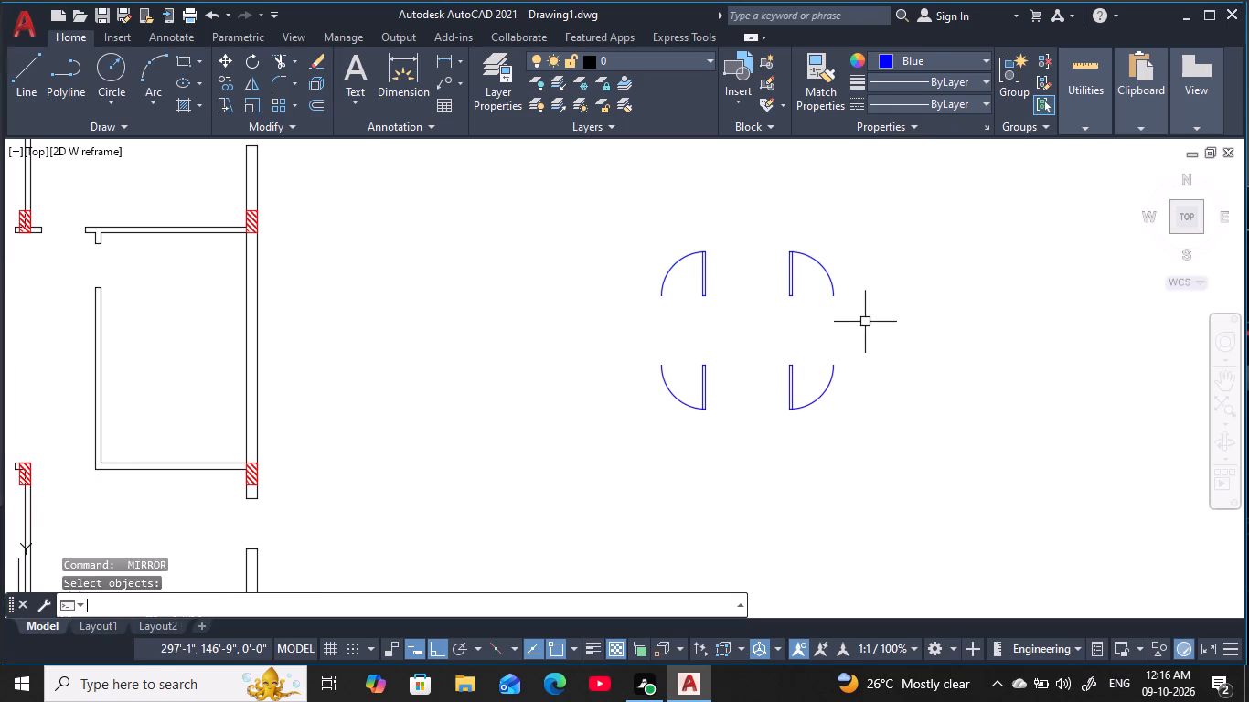
pyautogui.press('space')
pyautogui.press('space')
pyautogui.press('space')
pyautogui.press('space')
pyautogui.press('space')
pyautogui.press('space')
# Copy the upper east door symbol horizontally to the empty space east of it.
pyautogui.click(858, 311)
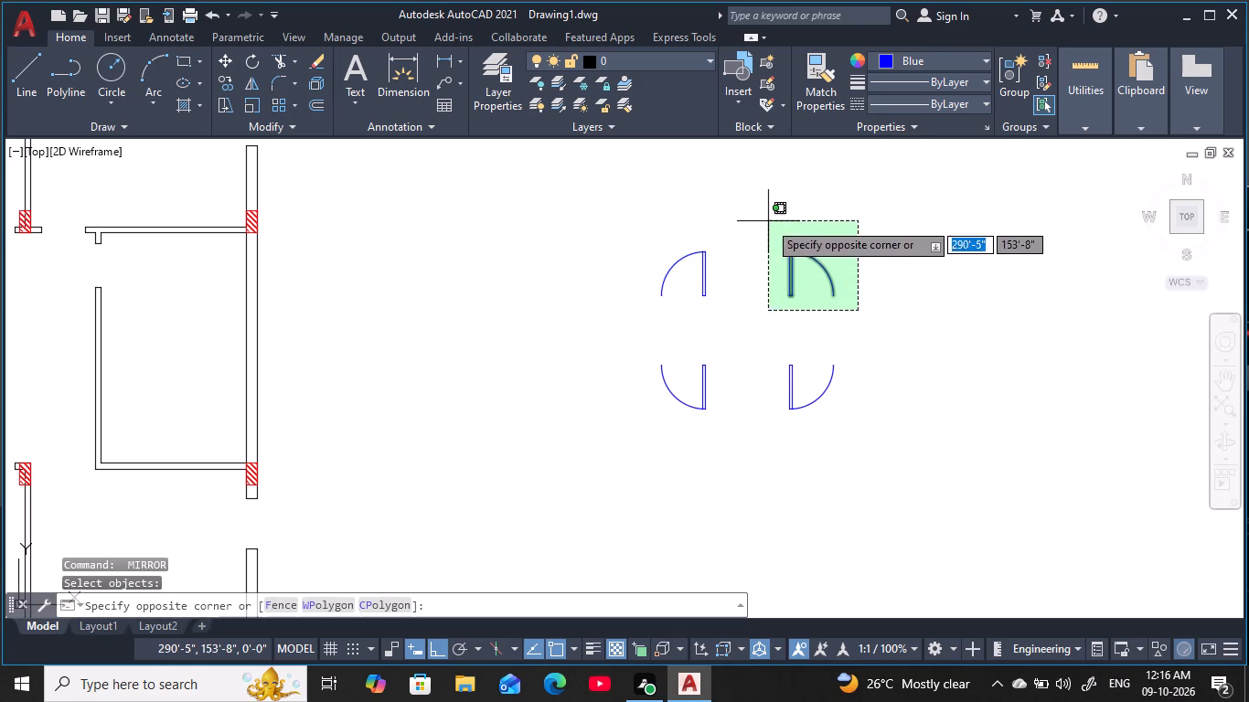
pyautogui.click(764, 222)
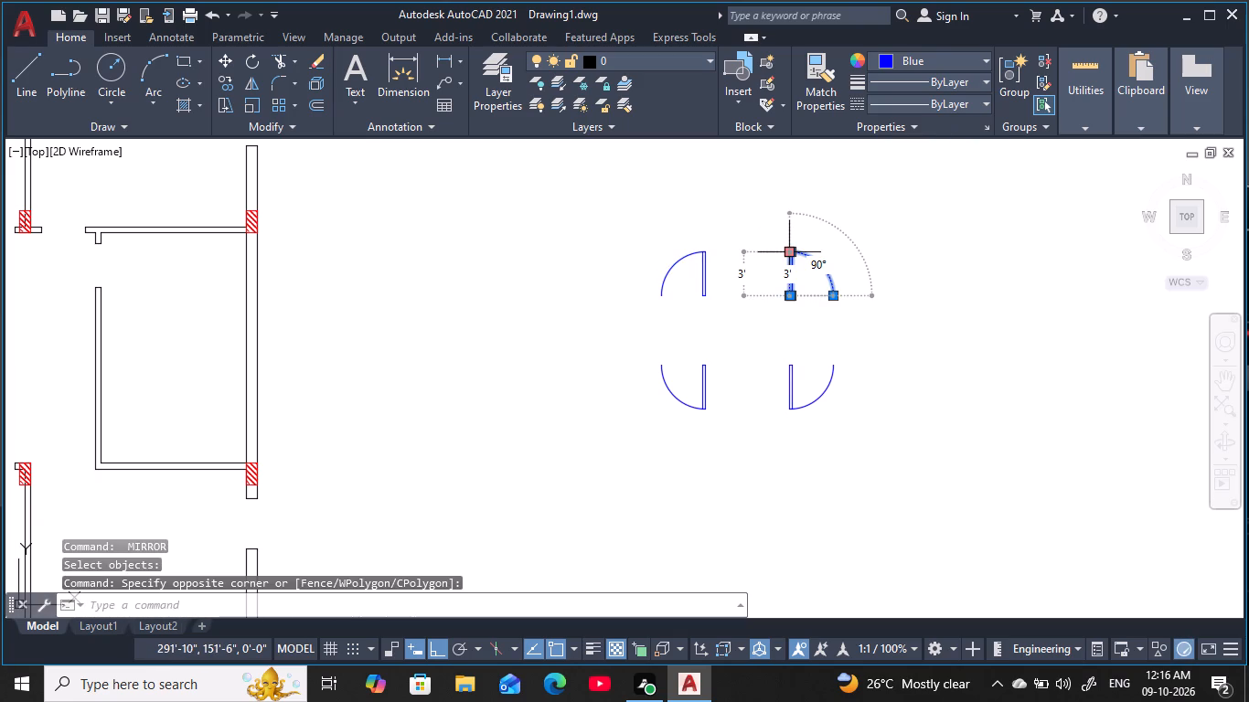
pyautogui.write('CO')
pyautogui.press('space')
pyautogui.click(796, 288)
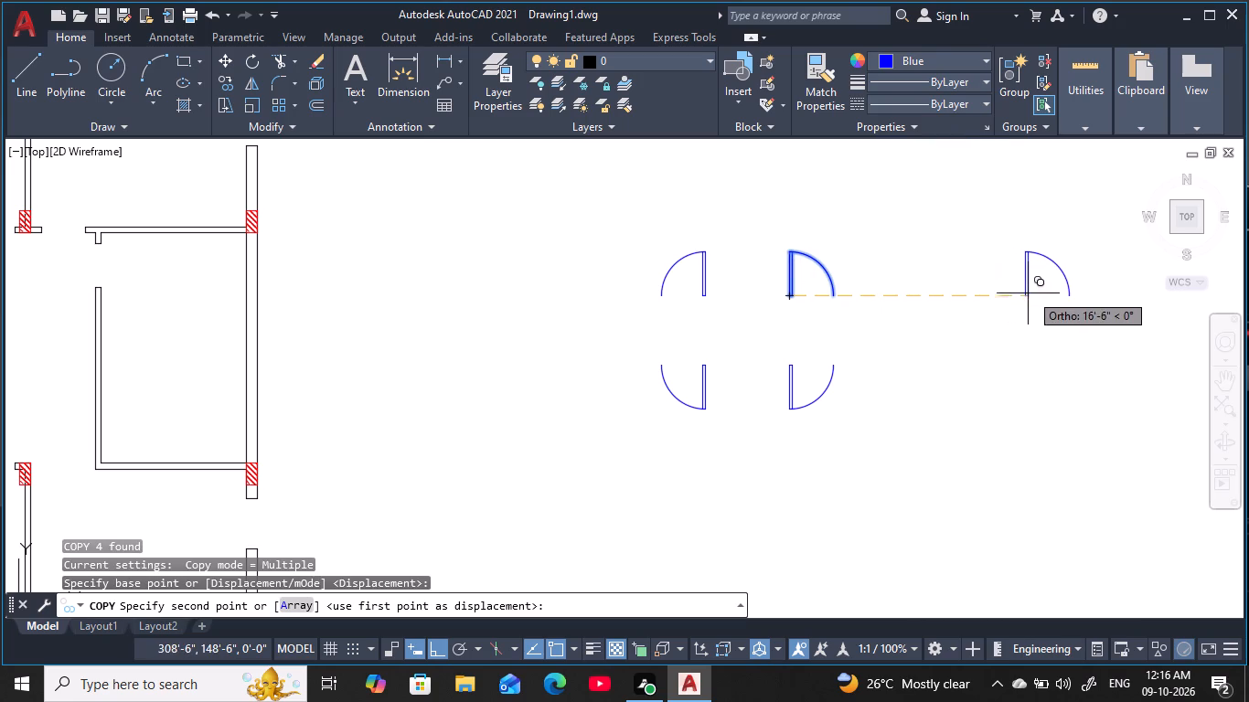
pyautogui.click(890, 295)
pyautogui.press('Escape')
pyautogui.press('Escape')
pyautogui.press('Escape')
pyautogui.press('Escape')
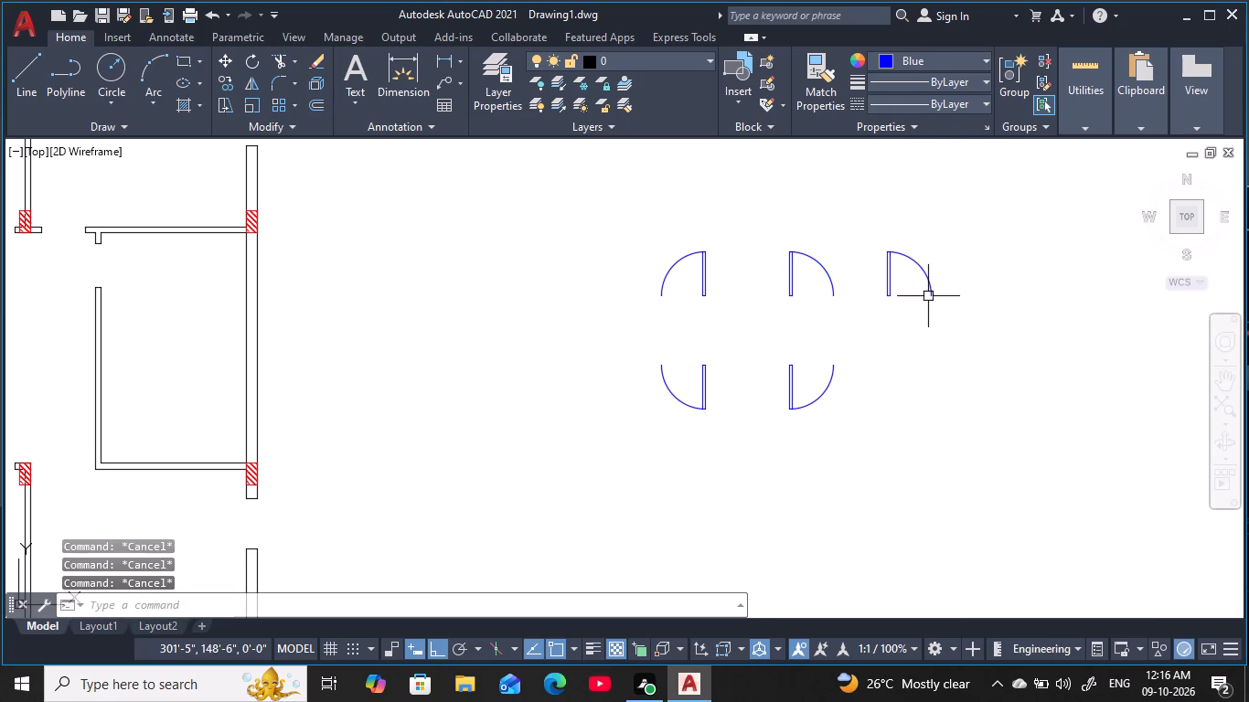
pyautogui.press('Escape')
# Rotate the copied door symbol 90° clockwise so its leaf lies horizontal.
pyautogui.press('r')
pyautogui.press('o')
pyautogui.press('space')
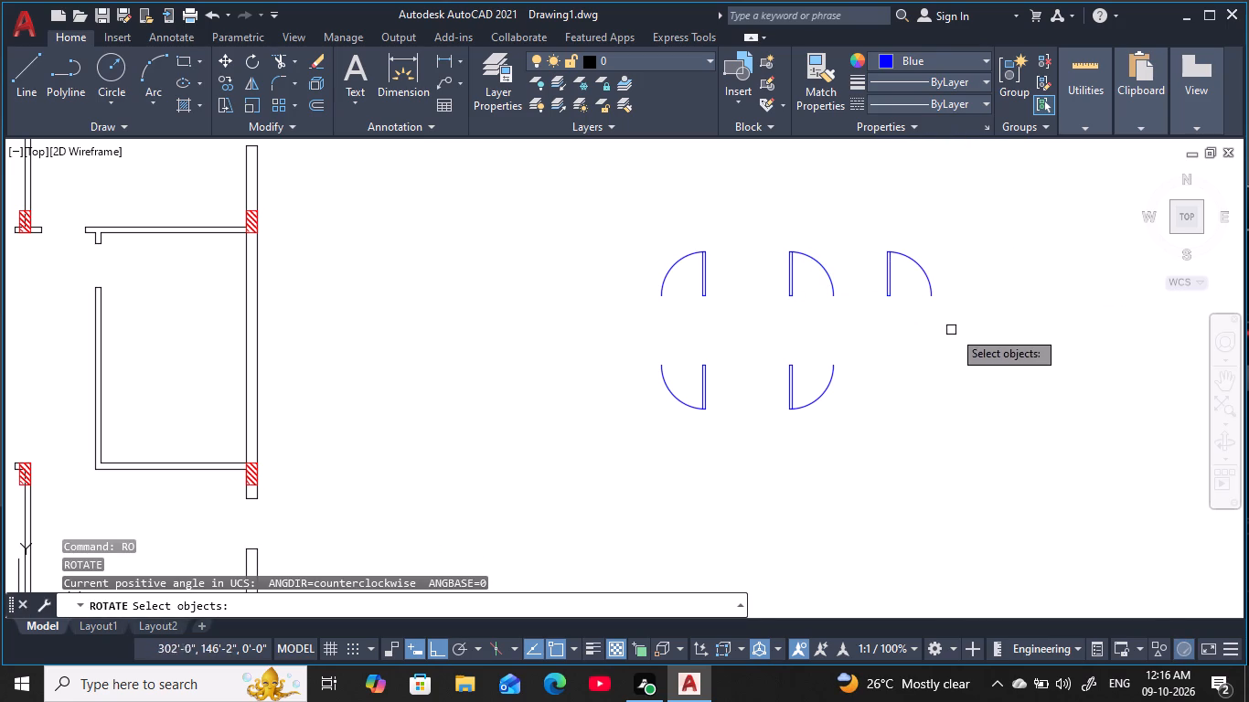
pyautogui.click(955, 325)
pyautogui.click(856, 231)
pyautogui.press('space')
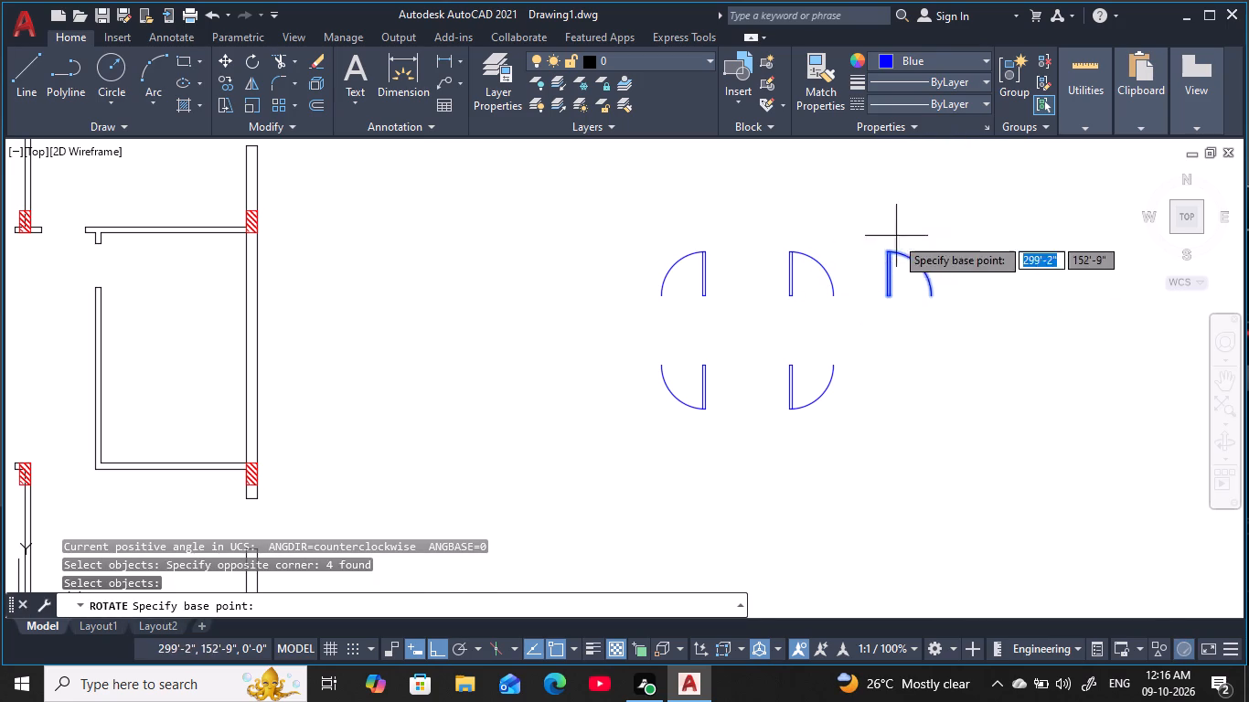
pyautogui.click(929, 277)
pyautogui.click(908, 405)
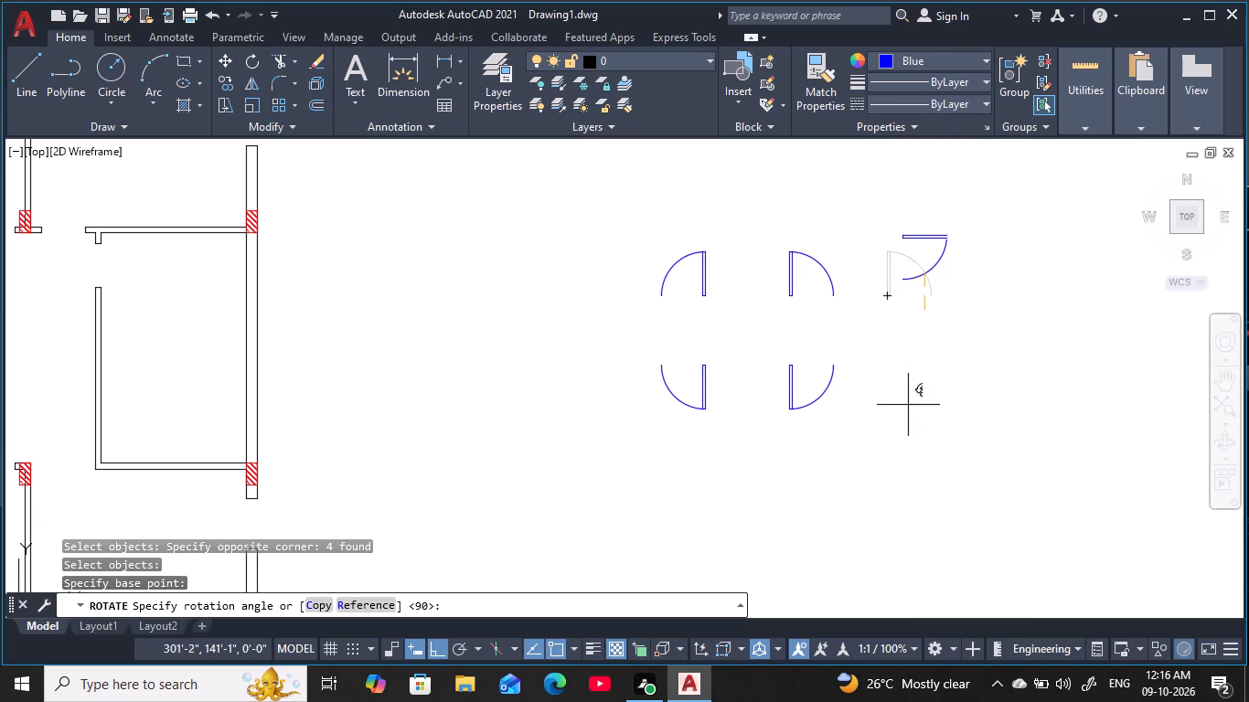
pyautogui.press('Escape')
pyautogui.press('Escape')
pyautogui.press('Escape')
pyautogui.press('Escape')
pyautogui.moveTo(881, 209); pyautogui.dragTo(796, 282, button='middle')
pyautogui.press('Escape')
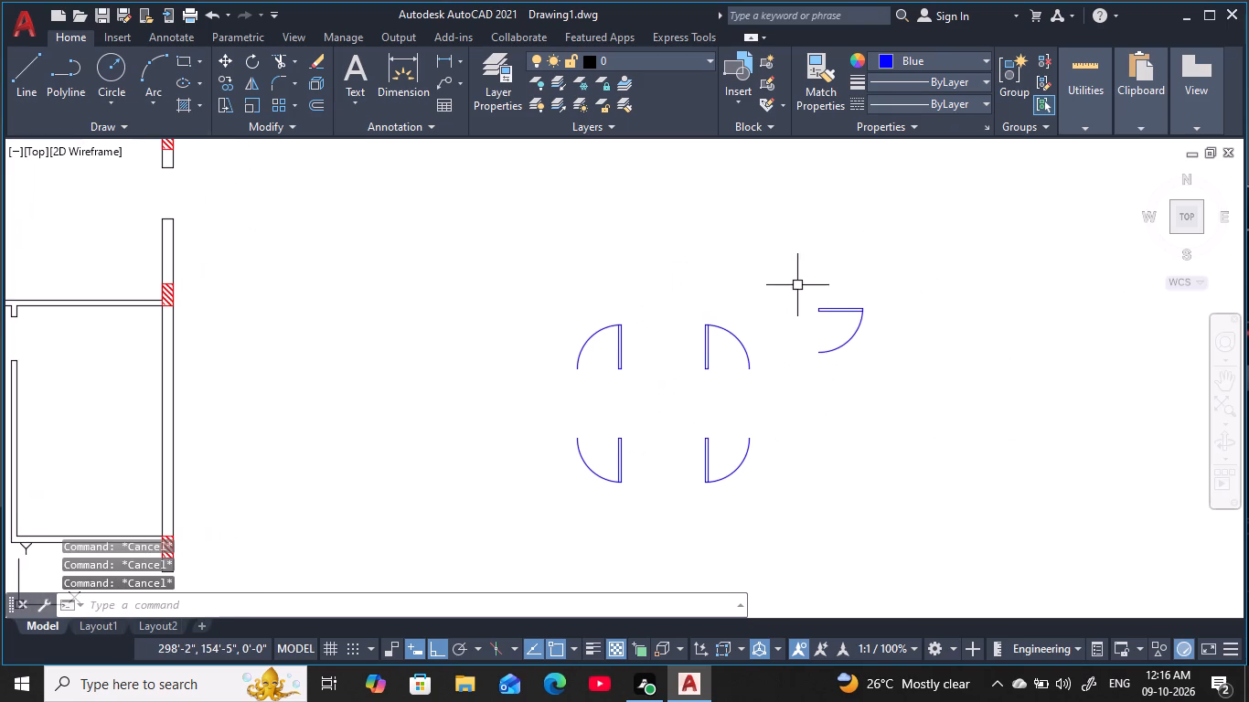
# Mirror the rotated horizontal-leaf door symbol about a horizontal line above it, keeping the original.
pyautogui.press('Escape')
pyautogui.click(790, 294)
pyautogui.click(911, 408)
pyautogui.press('m')
pyautogui.write('I')
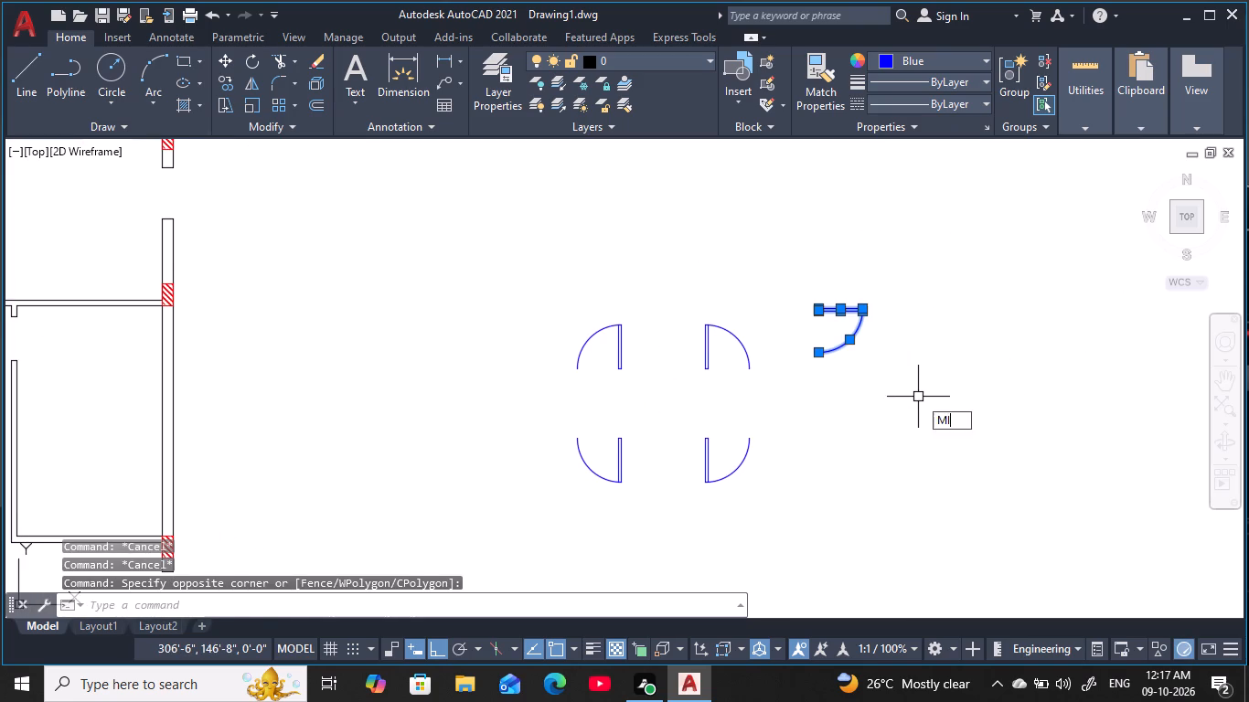
pyautogui.press('space')
pyautogui.click(775, 273)
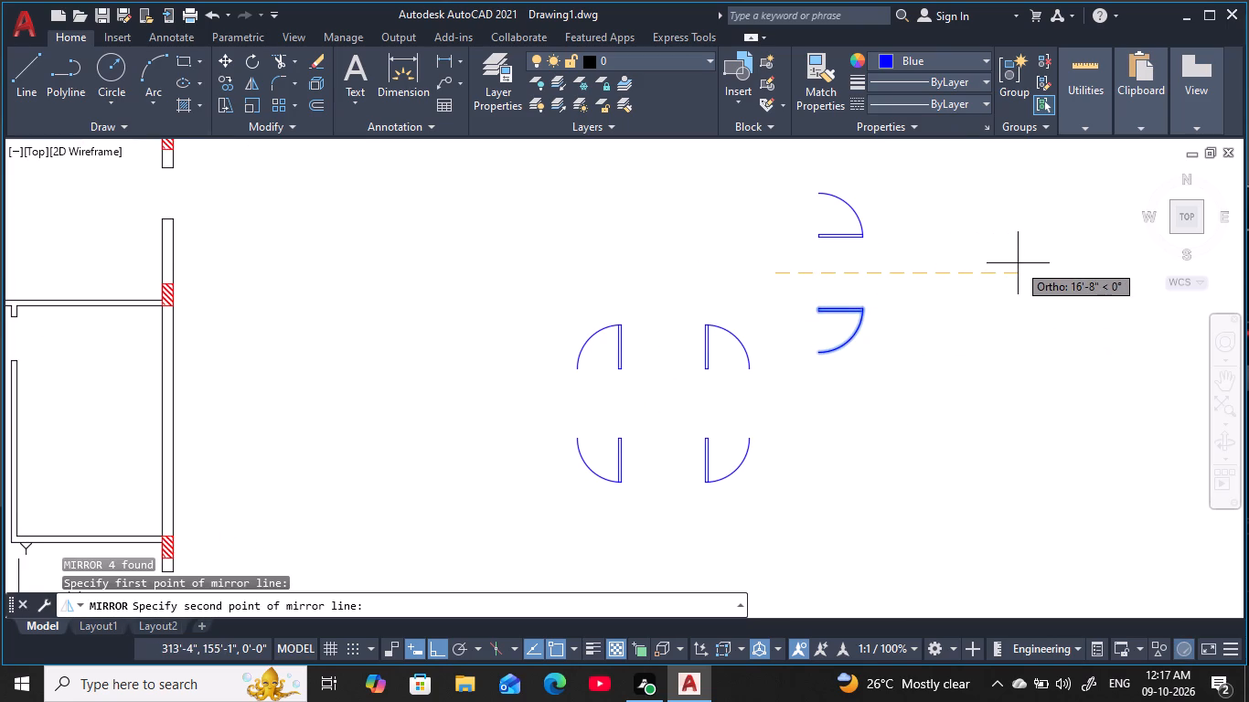
pyautogui.click(1018, 263)
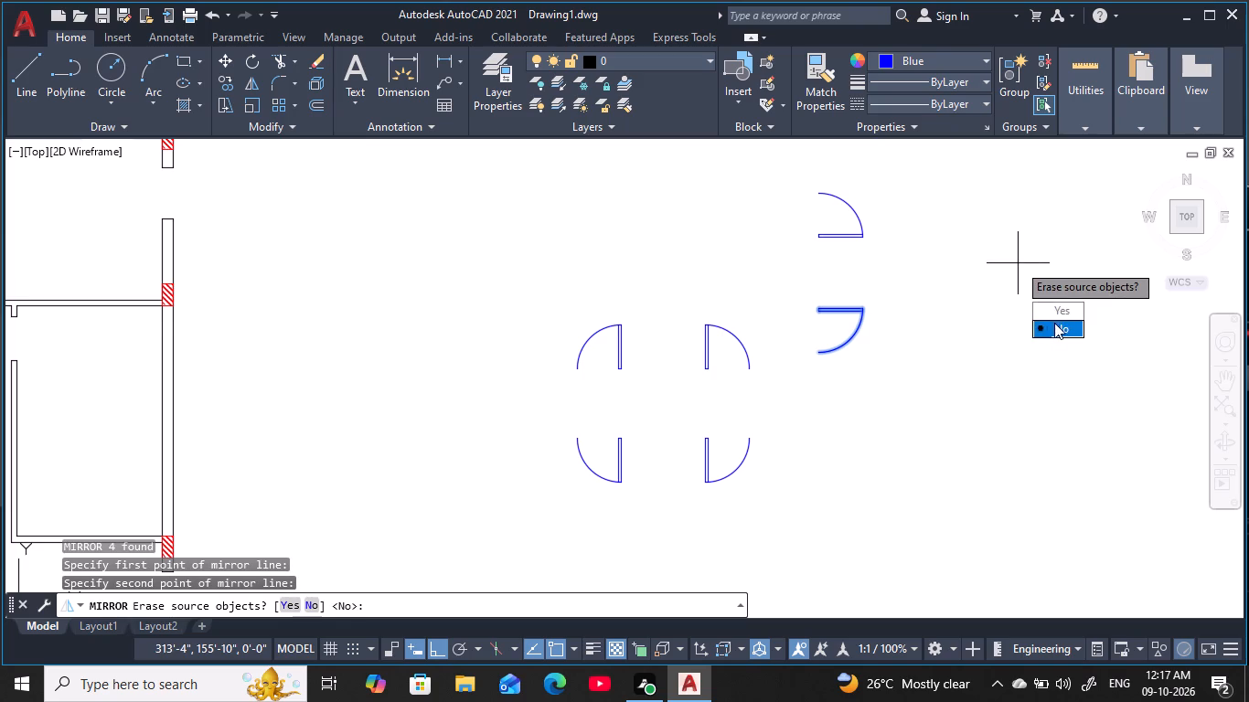
pyautogui.moveTo(1055, 324); pyautogui.dragTo(1018, 263)
# Mirror both horizontal-leaf door symbols about a vertical line to their east, keeping the originals.
pyautogui.click(902, 415)
pyautogui.click(784, 165)
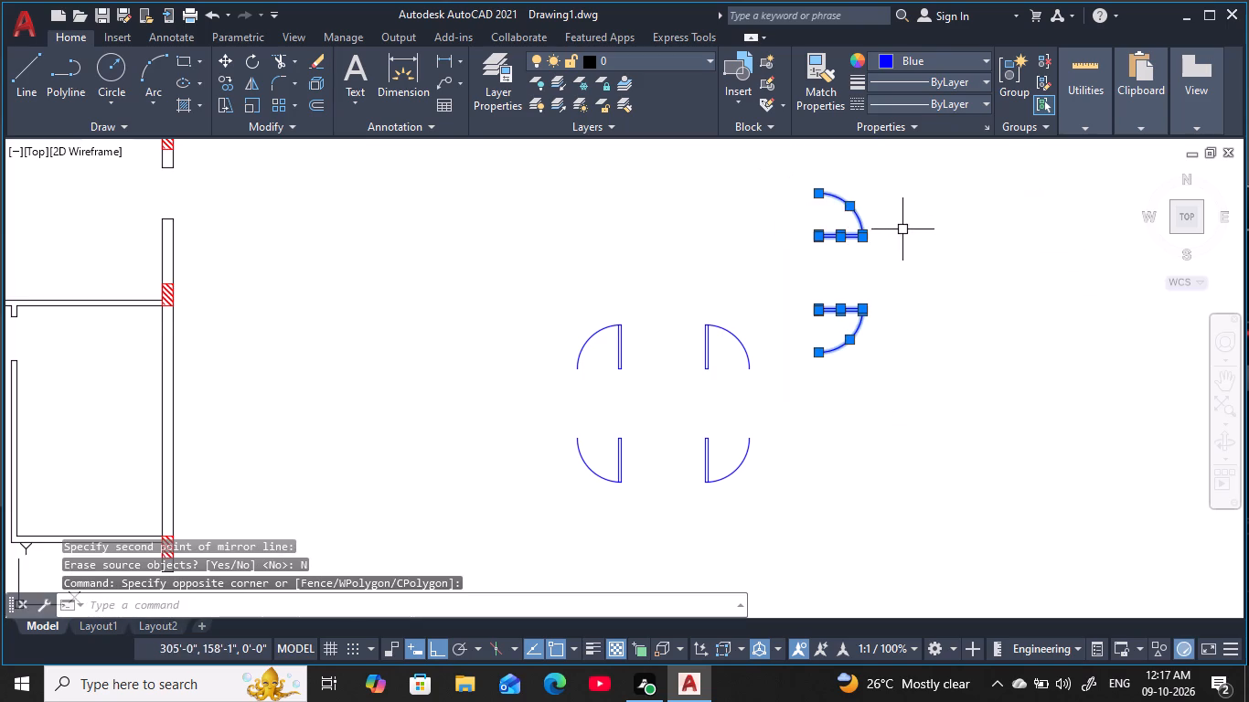
pyautogui.press('space')
pyautogui.click(902, 194)
pyautogui.moveTo(906, 382); pyautogui.dragTo(896, 387)
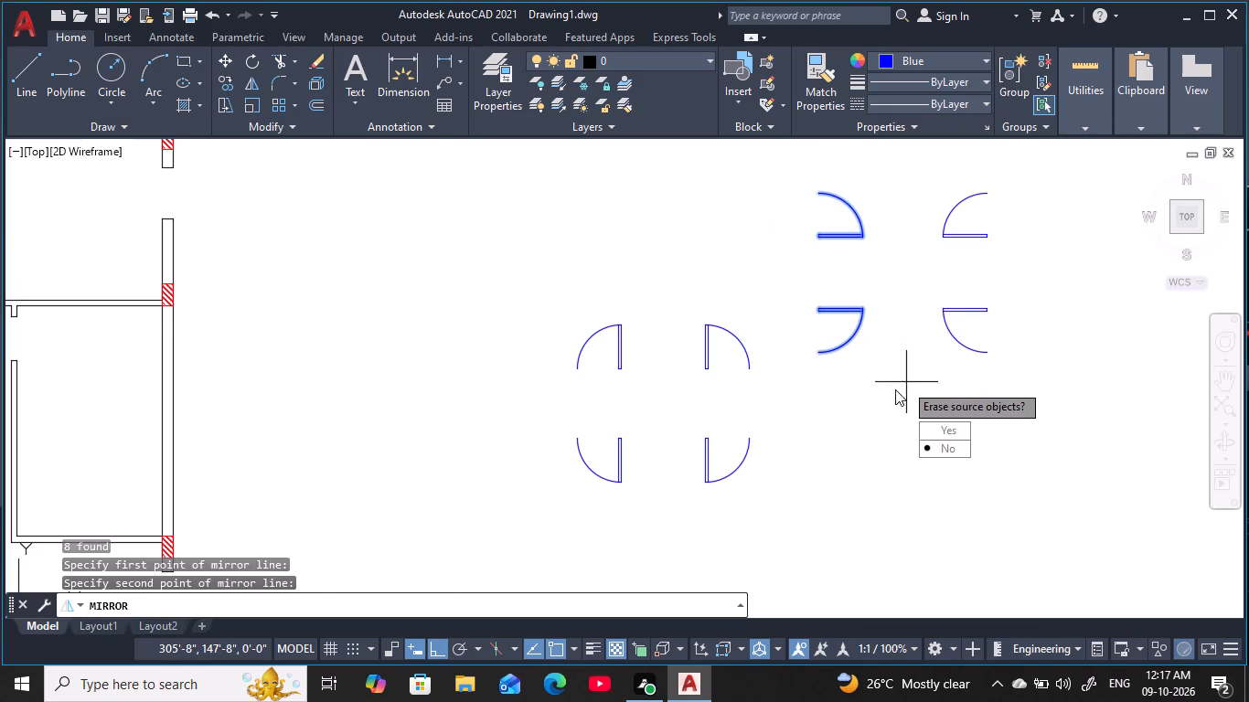
pyautogui.moveTo(939, 454); pyautogui.dragTo(895, 388)
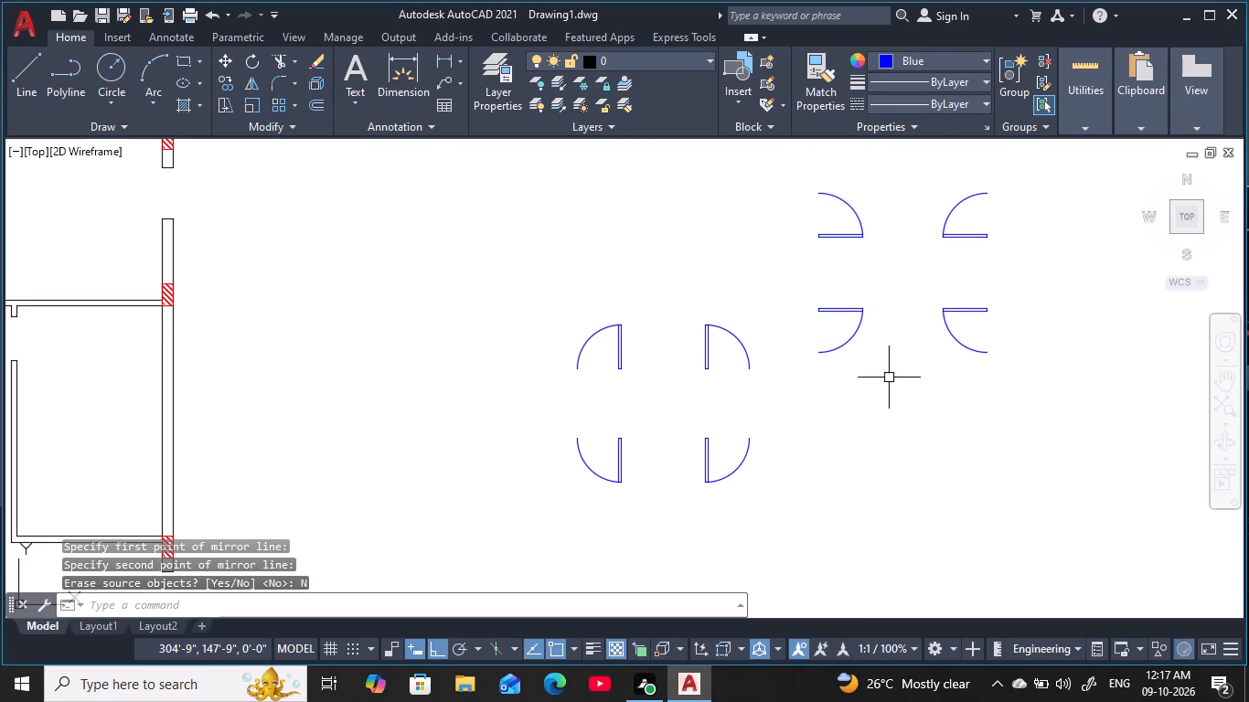
# Copy the northwest vertical-leaf door symbol into the opening west of the column in the northwest room's south wall.
pyautogui.scroll(-2, 824, 333)
pyautogui.moveTo(829, 333); pyautogui.dragTo(863, 323, button='middle')
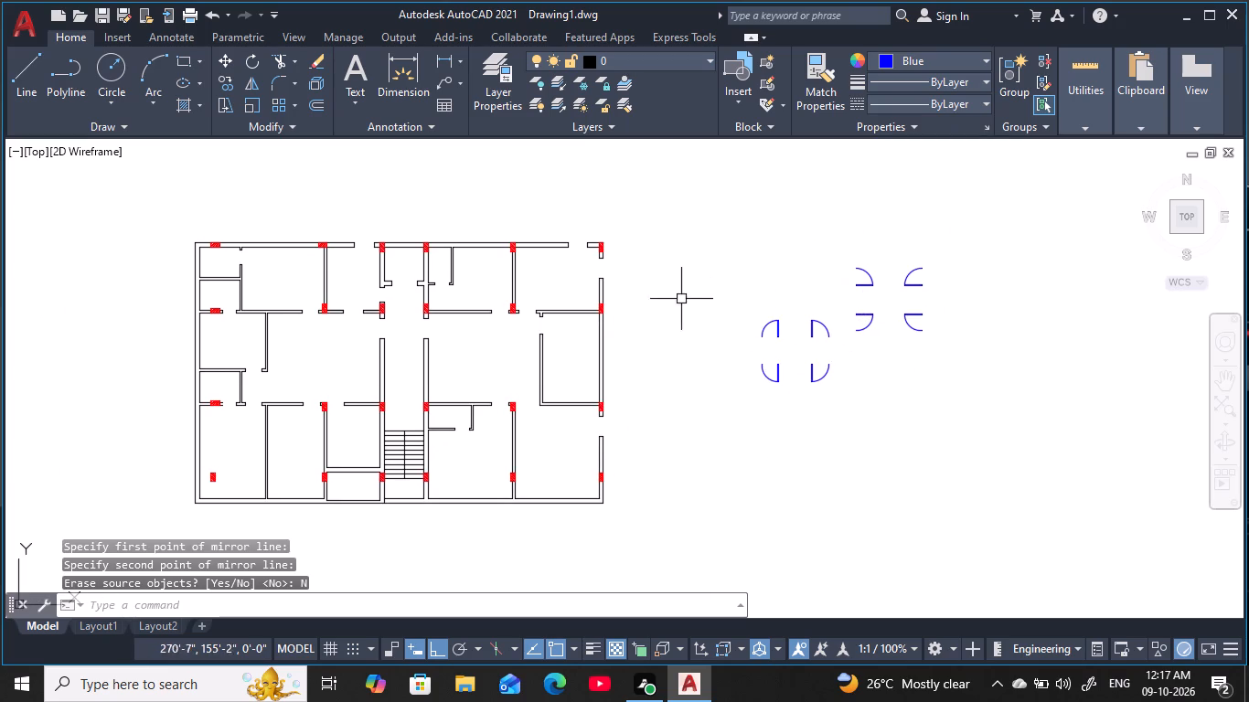
pyautogui.scroll(1, 539, 275)
pyautogui.moveTo(542, 275); pyautogui.dragTo(698, 248, button='middle')
pyautogui.press('Escape')
pyautogui.press('Escape')
pyautogui.press('Escape')
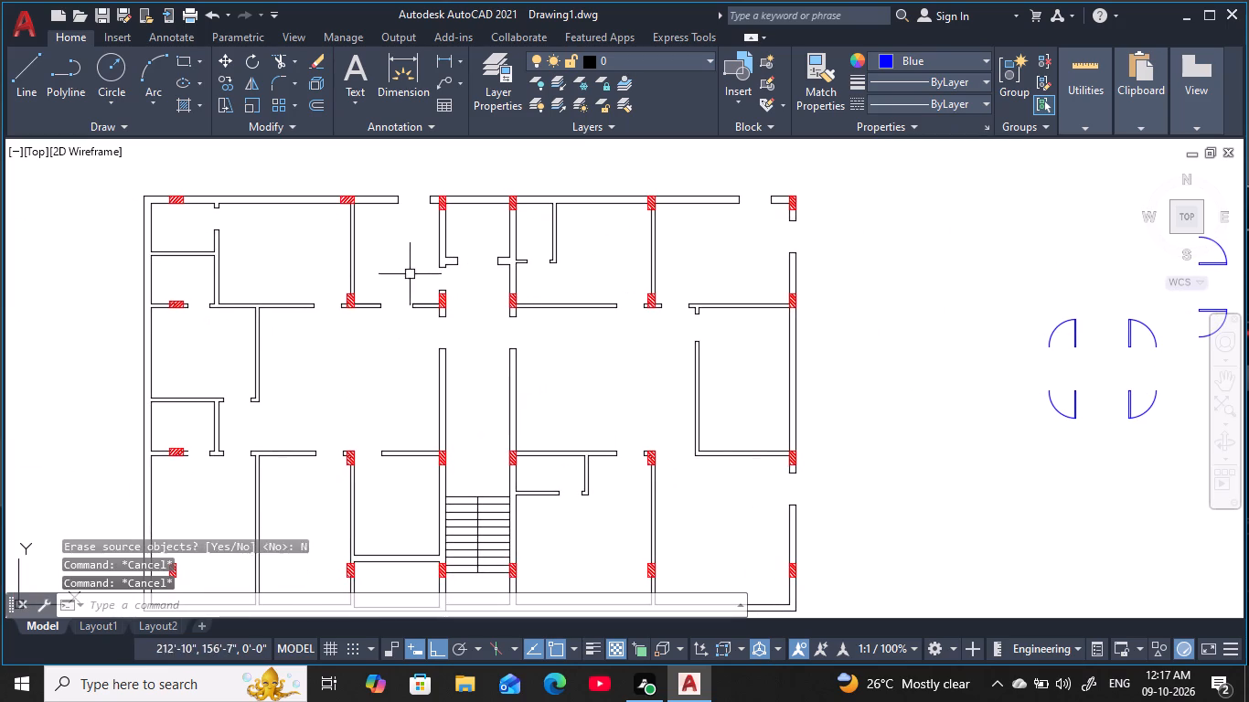
pyautogui.press('Escape')
pyautogui.press('Escape')
pyautogui.press('Escape')
pyautogui.moveTo(277, 265); pyautogui.dragTo(248, 247, button='middle')
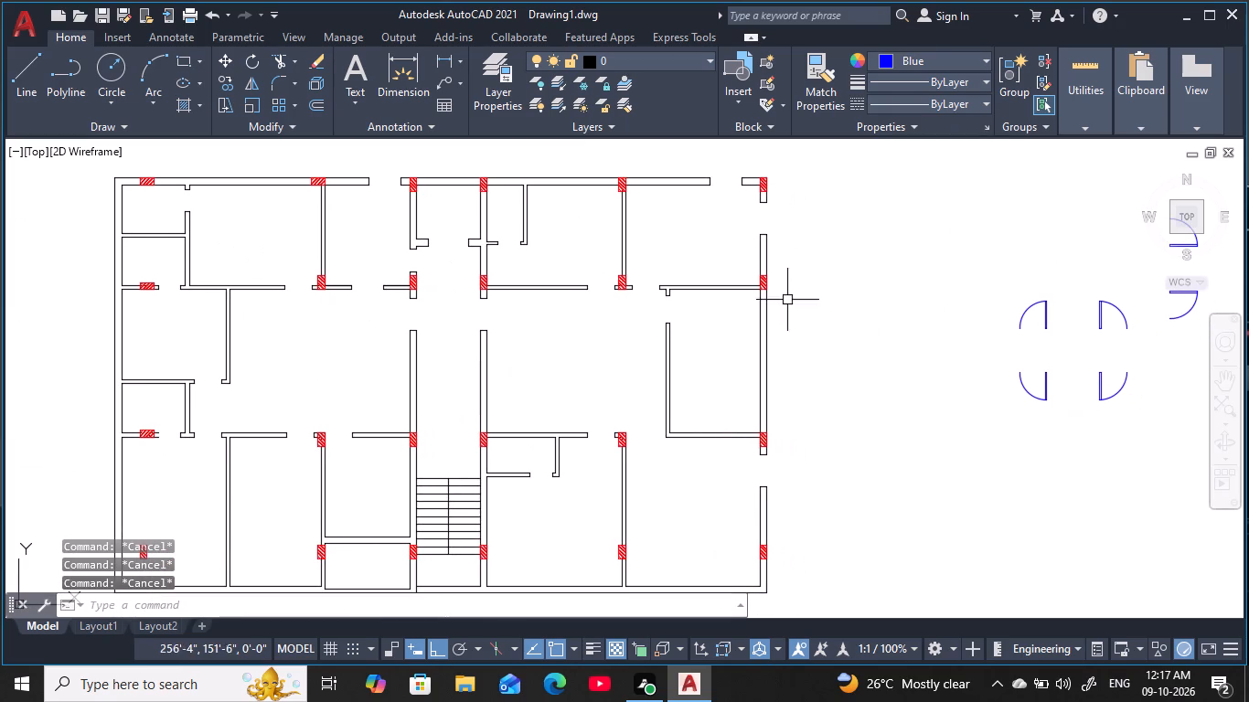
pyautogui.moveTo(821, 296); pyautogui.dragTo(743, 298, button='middle')
pyautogui.click(978, 343)
pyautogui.click(900, 281)
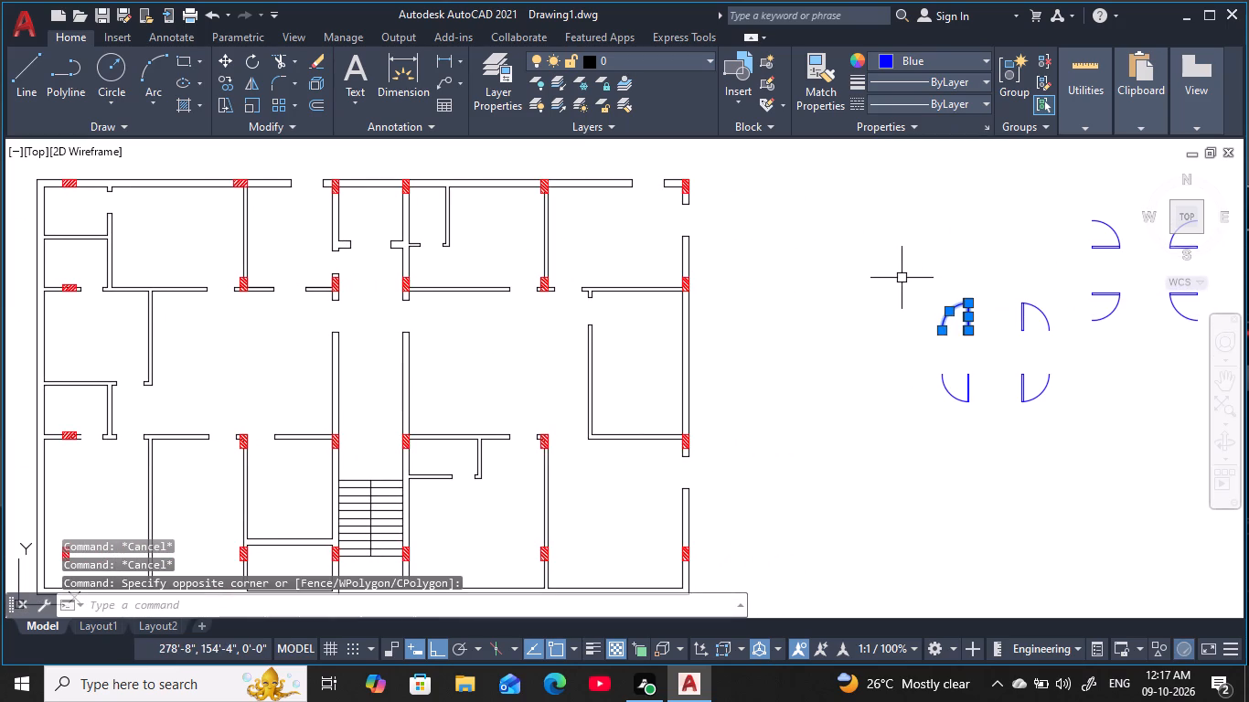
pyautogui.write('CO')
pyautogui.press('space')
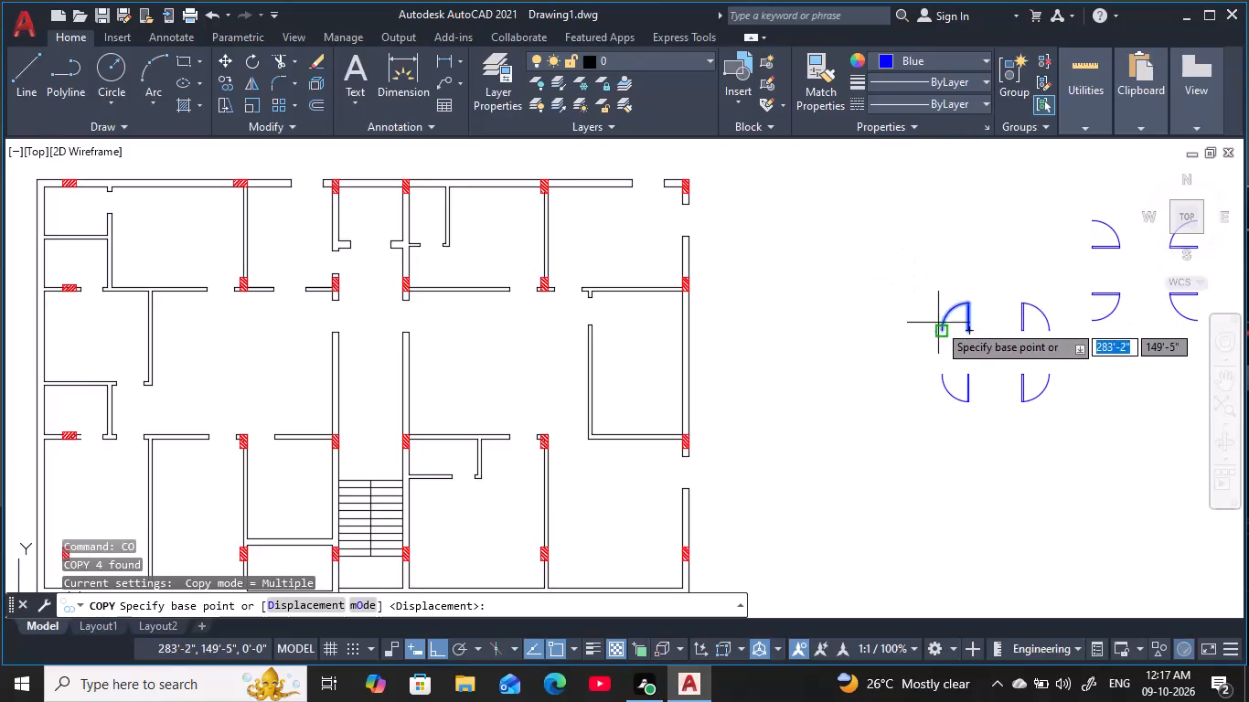
pyautogui.click(939, 327)
pyautogui.moveTo(414, 265); pyautogui.dragTo(589, 256, button='middle')
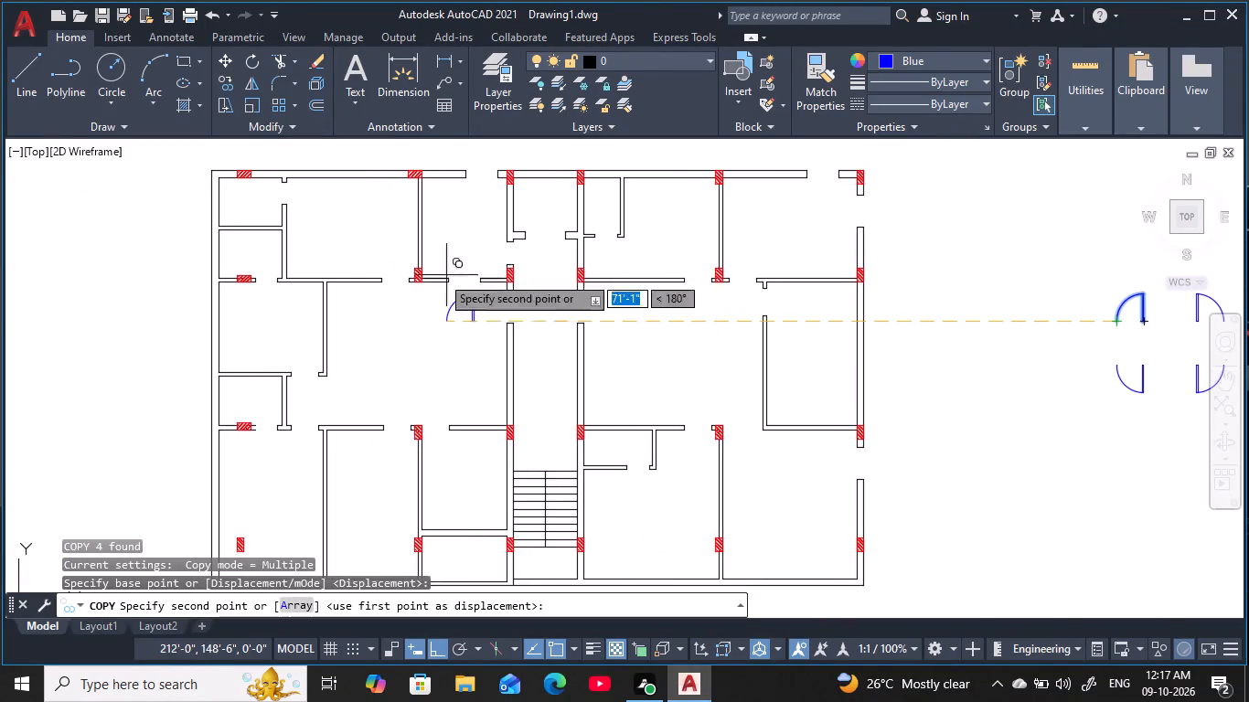
pyautogui.scroll(4, 383, 271)
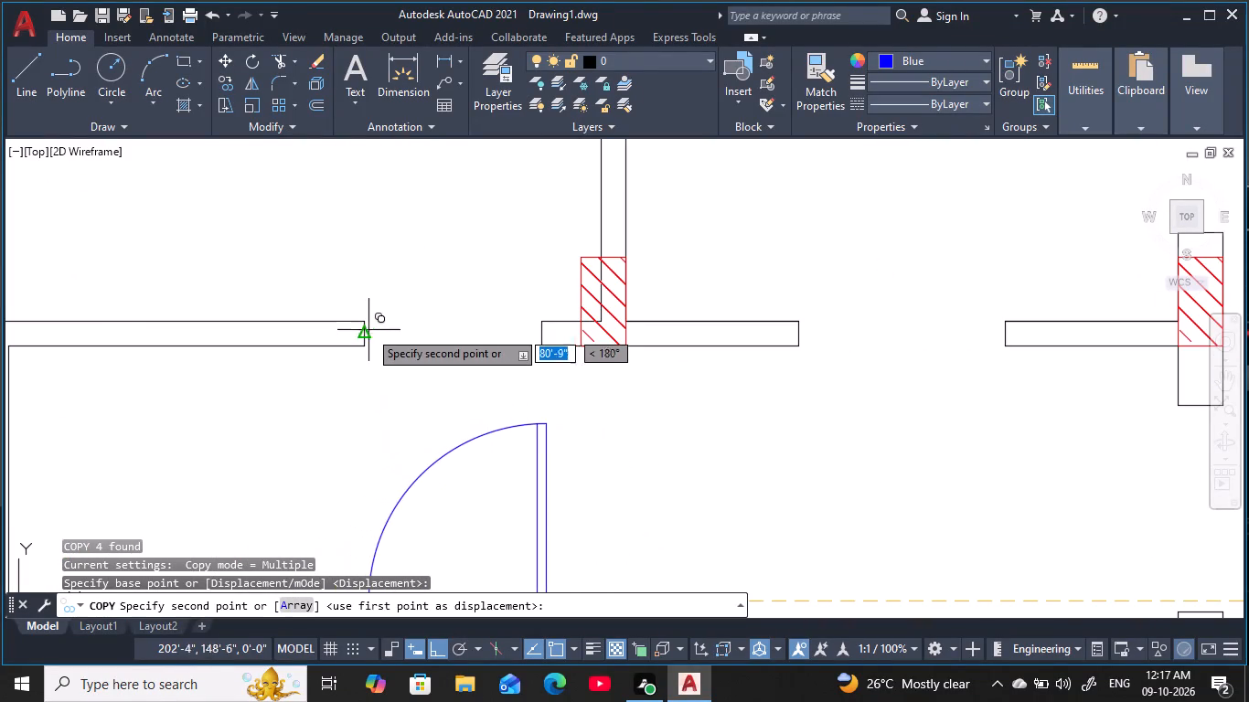
pyautogui.click(368, 329)
pyautogui.scroll(-2, 415, 381)
pyautogui.moveTo(430, 389); pyautogui.dragTo(425, 299, button='middle')
pyautogui.scroll(-1, 434, 331)
pyautogui.moveTo(440, 344); pyautogui.dragTo(479, 276, button='middle')
pyautogui.scroll(-1, 441, 338)
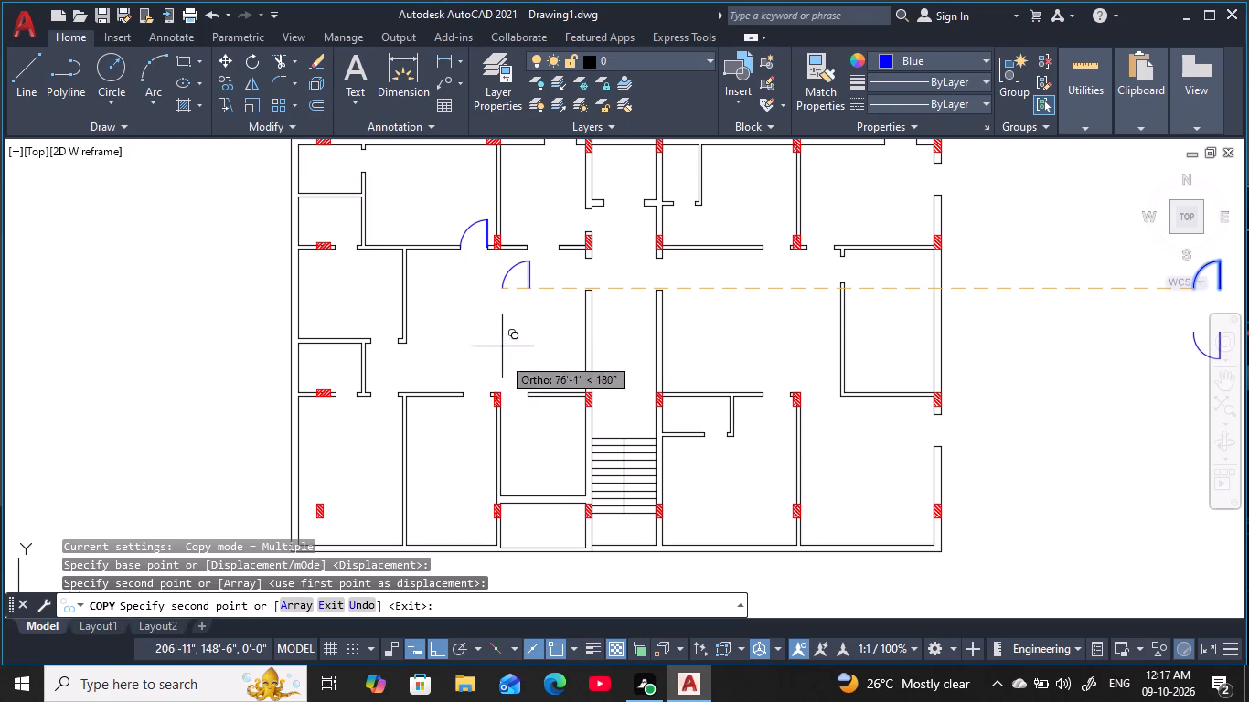
pyautogui.press('Escape')
pyautogui.press('Escape')
pyautogui.press('Escape')
pyautogui.press('Escape')
pyautogui.press('Escape')
# With Ortho off, copy the same door symbol into the matching opening beside the column in the northern wall east of the stair corridor.
pyautogui.moveTo(506, 318); pyautogui.dragTo(472, 327, button='middle')
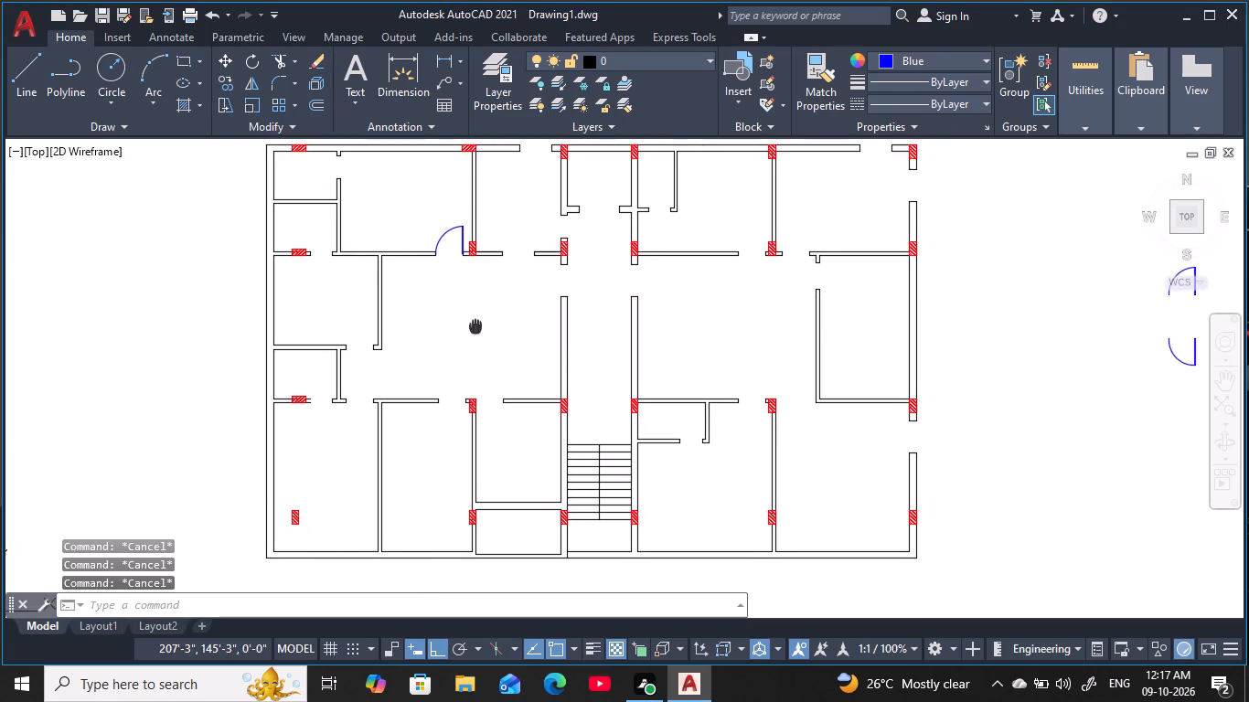
pyautogui.moveTo(472, 327); pyautogui.dragTo(390, 358, button='middle')
pyautogui.press('Escape')
pyautogui.press('Escape')
pyautogui.press('Escape')
pyautogui.click(1130, 346)
pyautogui.click(1031, 265)
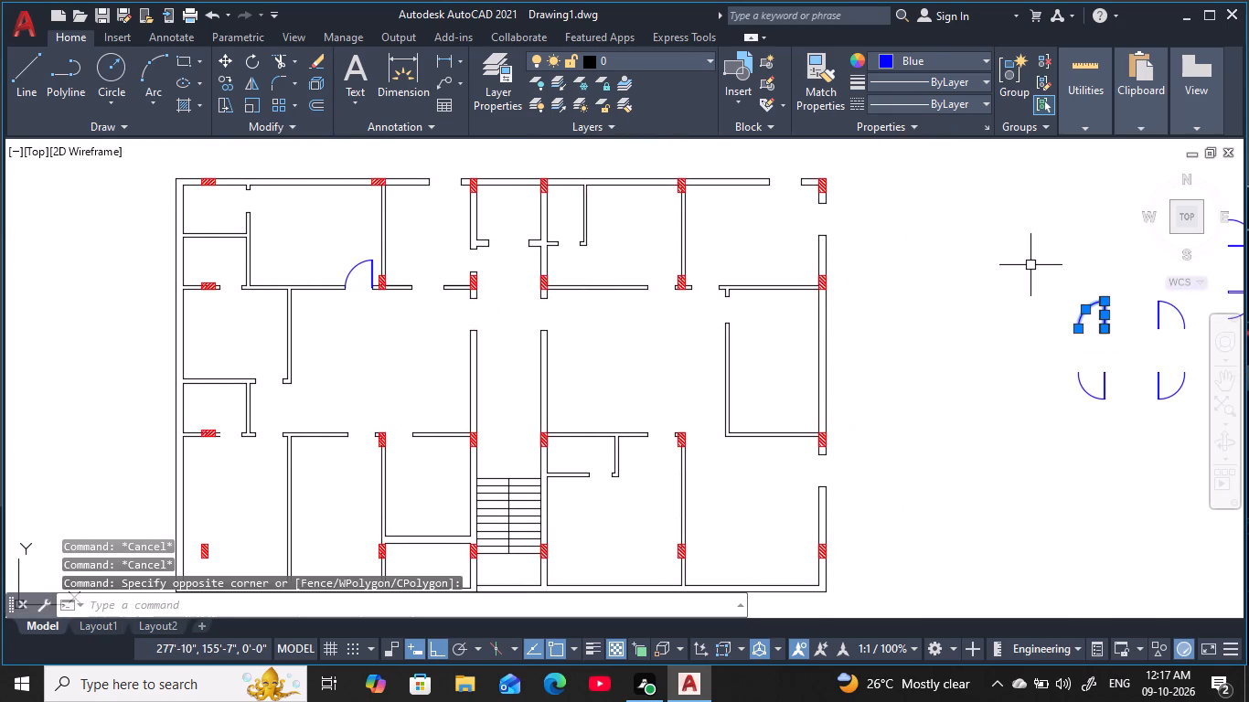
pyautogui.press('c')
pyautogui.write('O')
pyautogui.press('space')
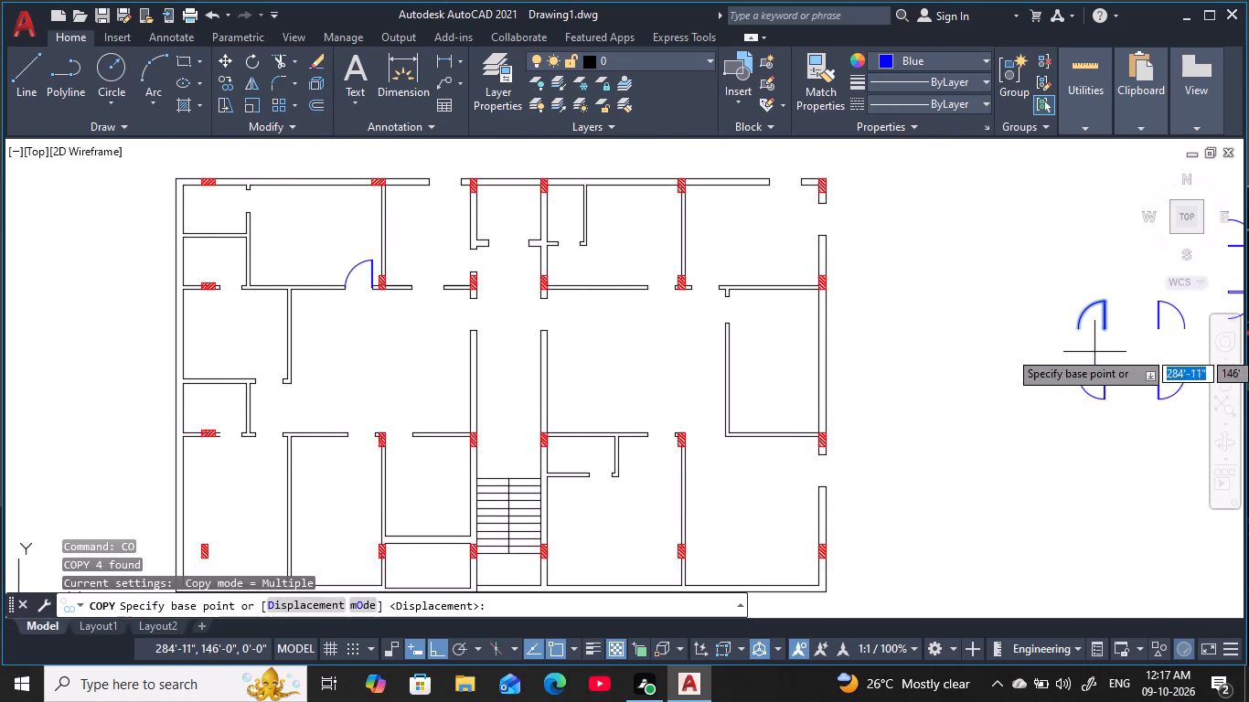
pyautogui.click(1082, 333)
pyautogui.press('F8')
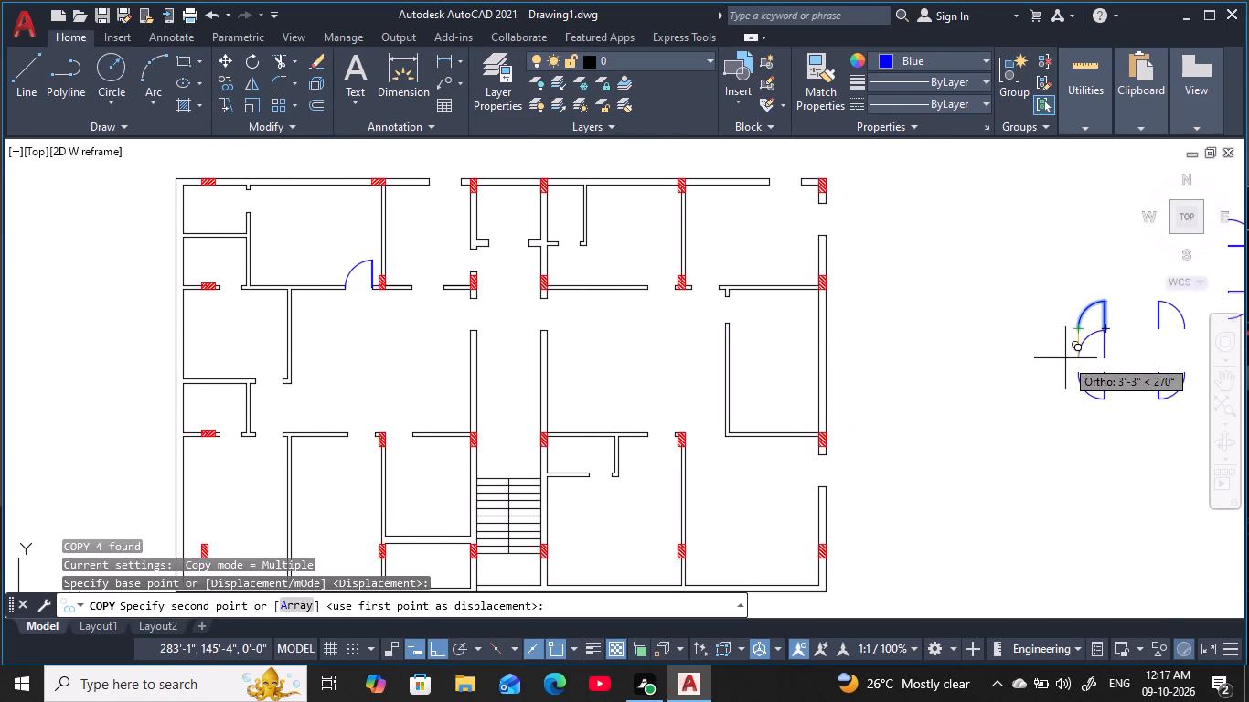
pyautogui.scroll(4, 661, 284)
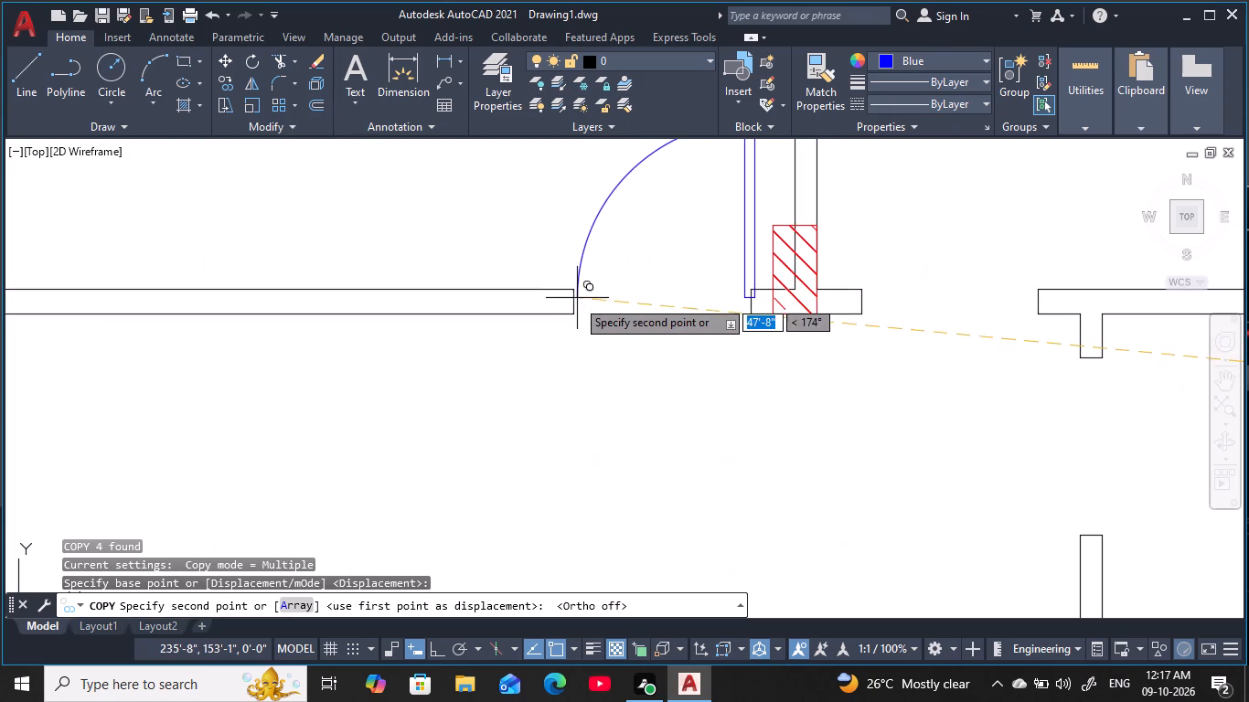
pyautogui.click(570, 301)
# Place another copy of the door symbol in the opening at the east end of the middle west room's south wall.
pyautogui.scroll(-4, 682, 398)
pyautogui.moveTo(731, 419); pyautogui.dragTo(731, 417, button='middle')
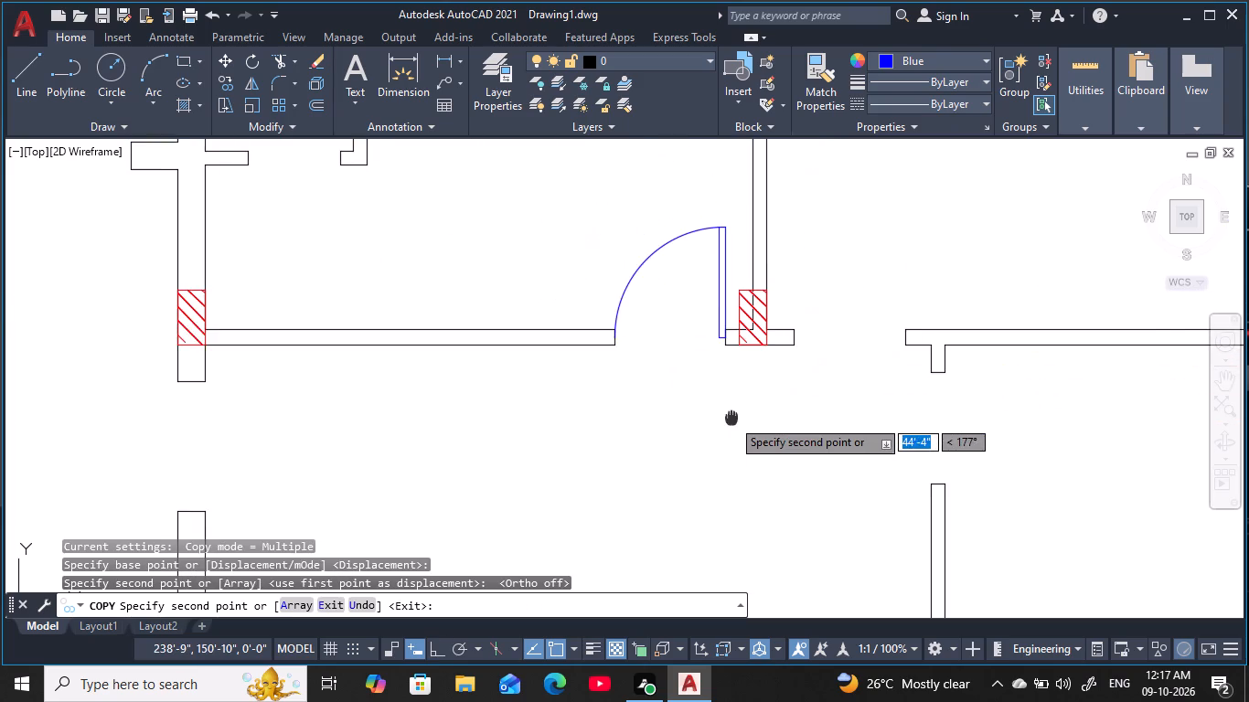
pyautogui.moveTo(731, 417); pyautogui.dragTo(726, 388, button='middle')
pyautogui.scroll(-2, 731, 404)
pyautogui.moveTo(739, 418); pyautogui.dragTo(687, 243, button='middle')
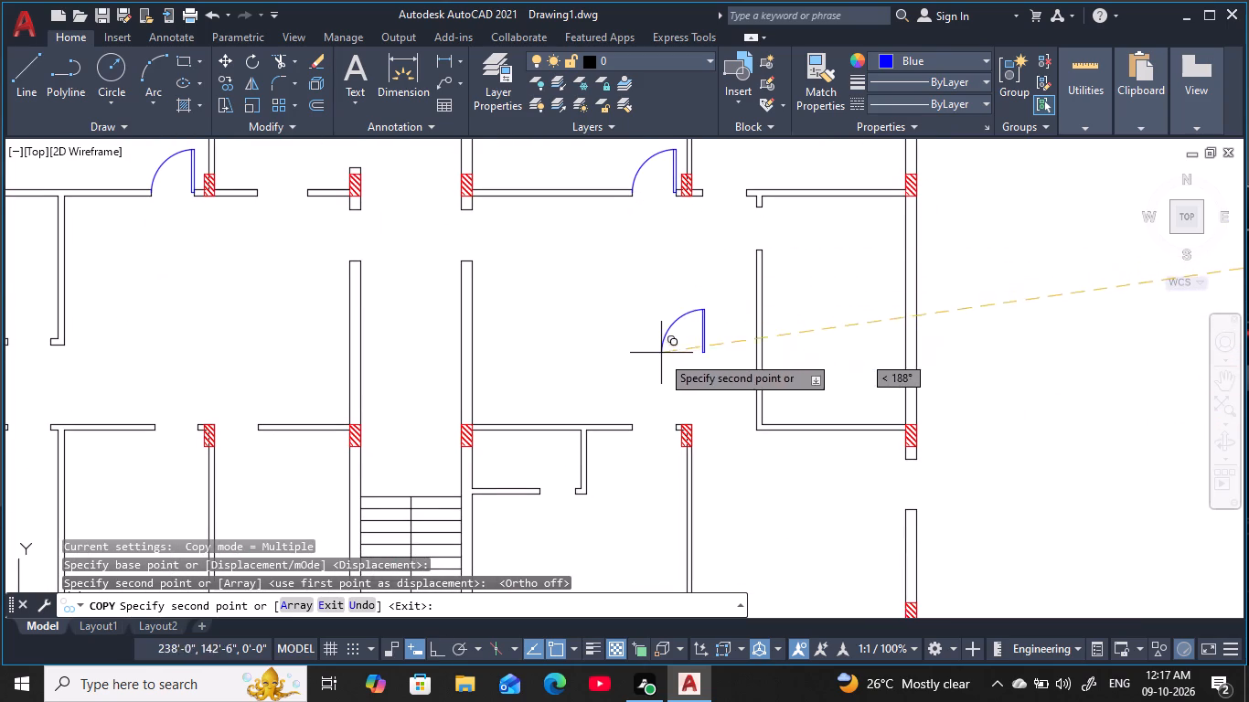
pyautogui.moveTo(600, 344); pyautogui.dragTo(680, 173, button='middle')
pyautogui.moveTo(367, 346); pyautogui.dragTo(594, 424, button='middle')
pyautogui.moveTo(410, 276); pyautogui.dragTo(455, 359, button='middle')
pyautogui.scroll(3, 380, 330)
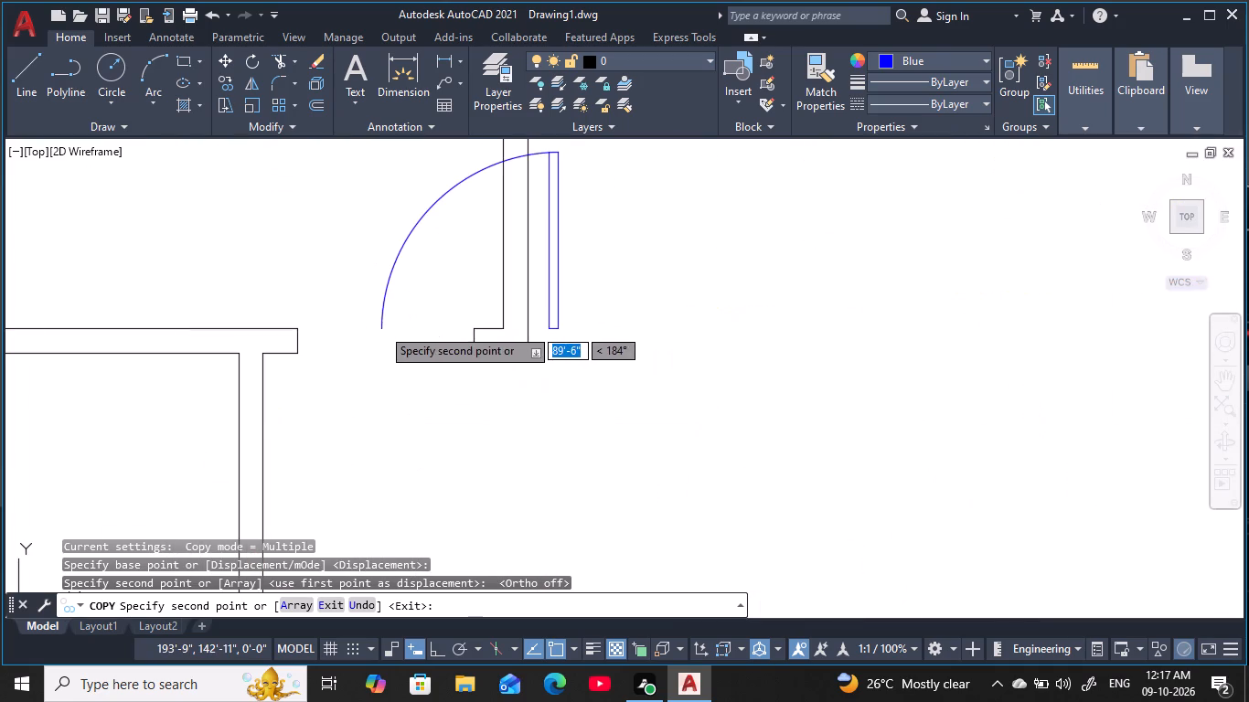
pyautogui.click(301, 343)
pyautogui.scroll(-3, 322, 324)
pyautogui.moveTo(331, 314); pyautogui.dragTo(478, 370, button='middle')
pyautogui.scroll(-1, 608, 299)
pyautogui.moveTo(602, 305); pyautogui.dragTo(468, 359, button='middle')
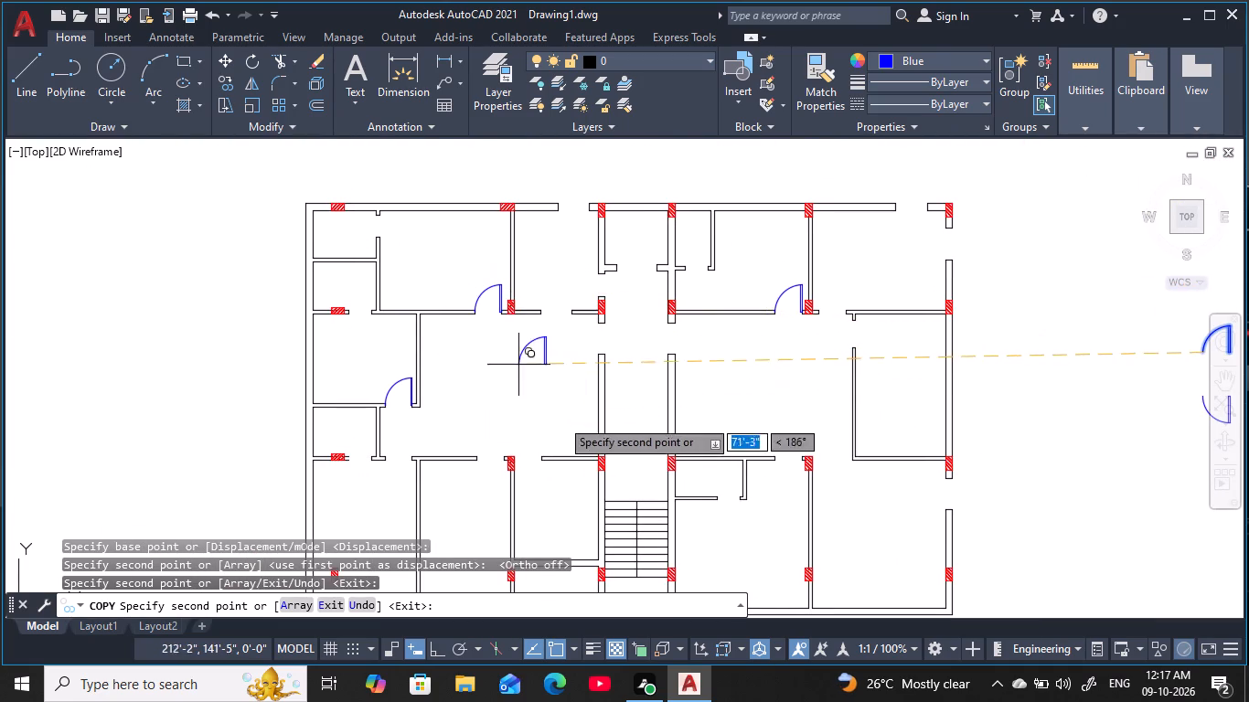
pyautogui.moveTo(558, 415); pyautogui.dragTo(555, 294, button='middle')
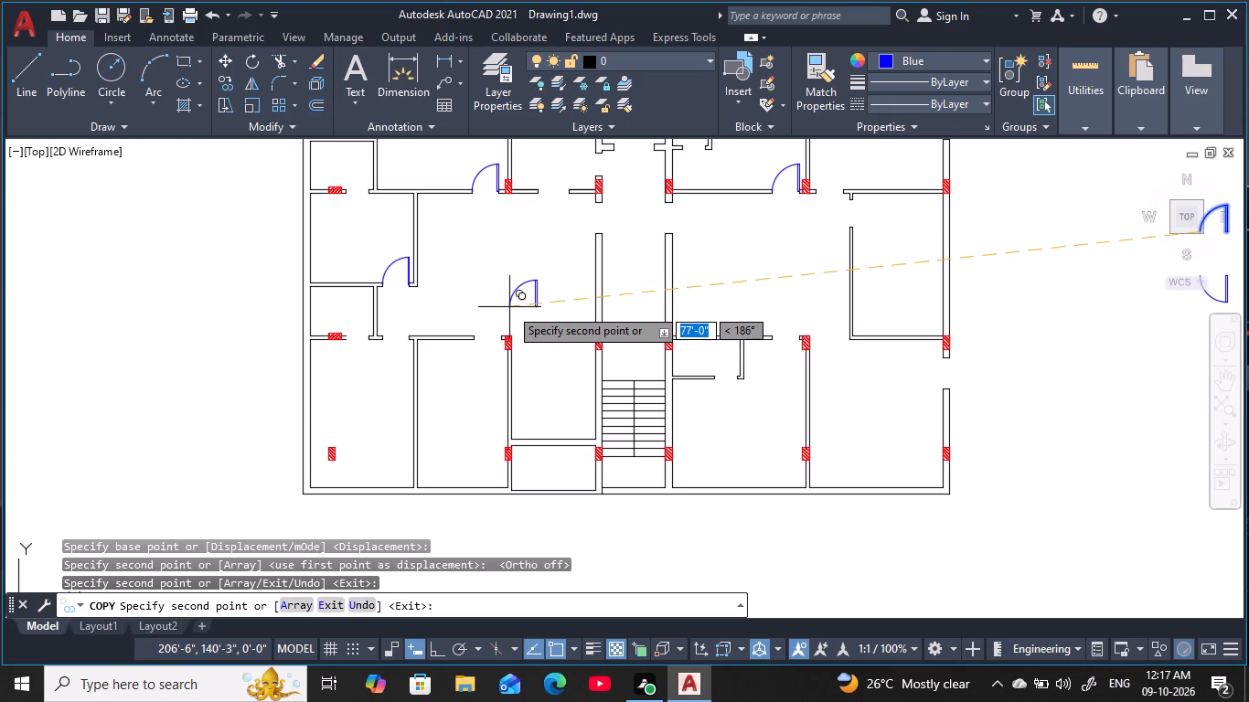
pyautogui.scroll(3, 315, 341)
pyautogui.scroll(-2, 553, 371)
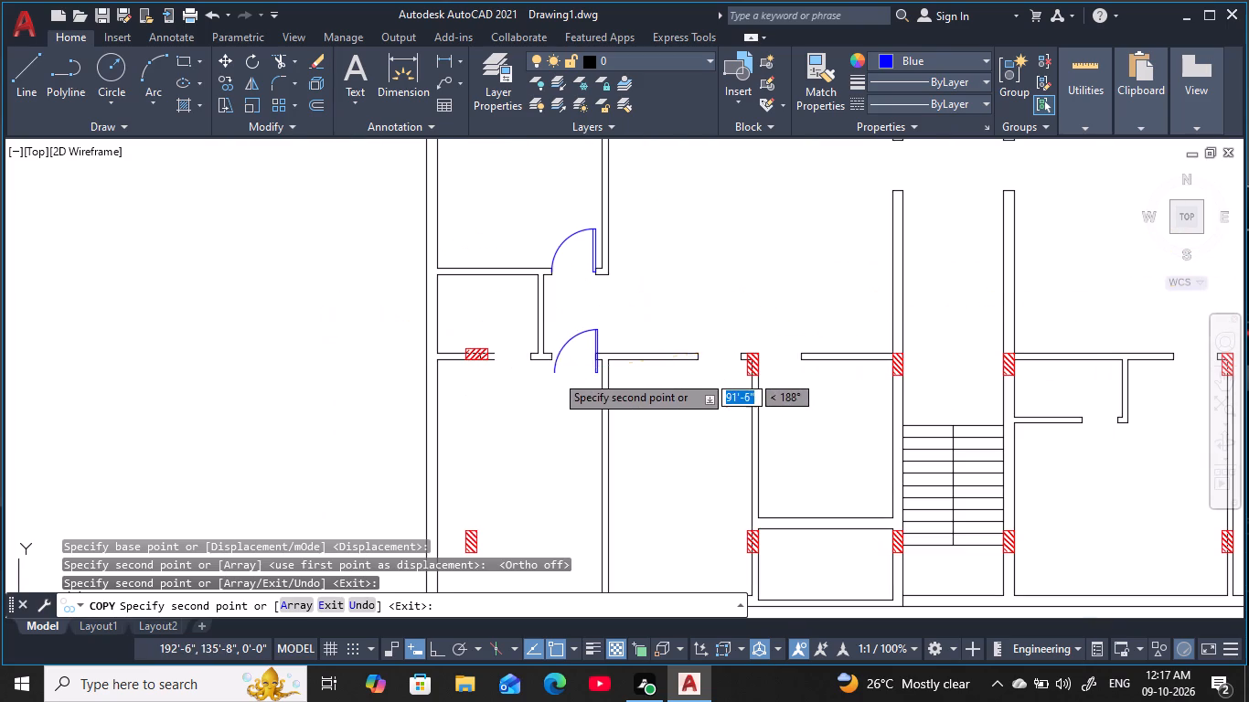
pyautogui.moveTo(662, 275); pyautogui.dragTo(550, 245, button='middle')
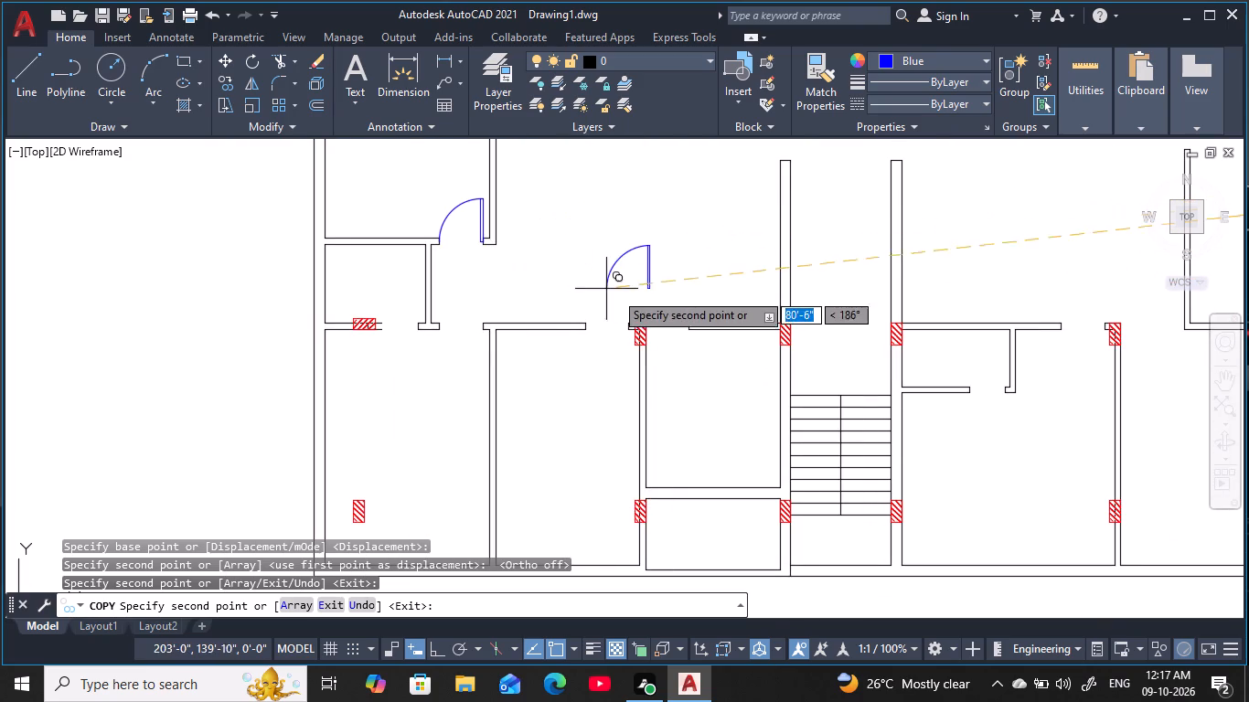
pyautogui.press('Escape')
pyautogui.press('Escape')
pyautogui.press('Escape')
pyautogui.press('Escape')
pyautogui.press('Escape')
pyautogui.press('Escape')
pyautogui.press('Escape')
pyautogui.press('Escape')
pyautogui.press('Escape')
pyautogui.press('Escape')
pyautogui.press('Escape')
pyautogui.press('Escape')
pyautogui.press('Escape')
pyautogui.press('Escape')
pyautogui.press('Escape')
pyautogui.press('Escape')
pyautogui.press('Escape')
pyautogui.press('Escape')
pyautogui.press('Escape')
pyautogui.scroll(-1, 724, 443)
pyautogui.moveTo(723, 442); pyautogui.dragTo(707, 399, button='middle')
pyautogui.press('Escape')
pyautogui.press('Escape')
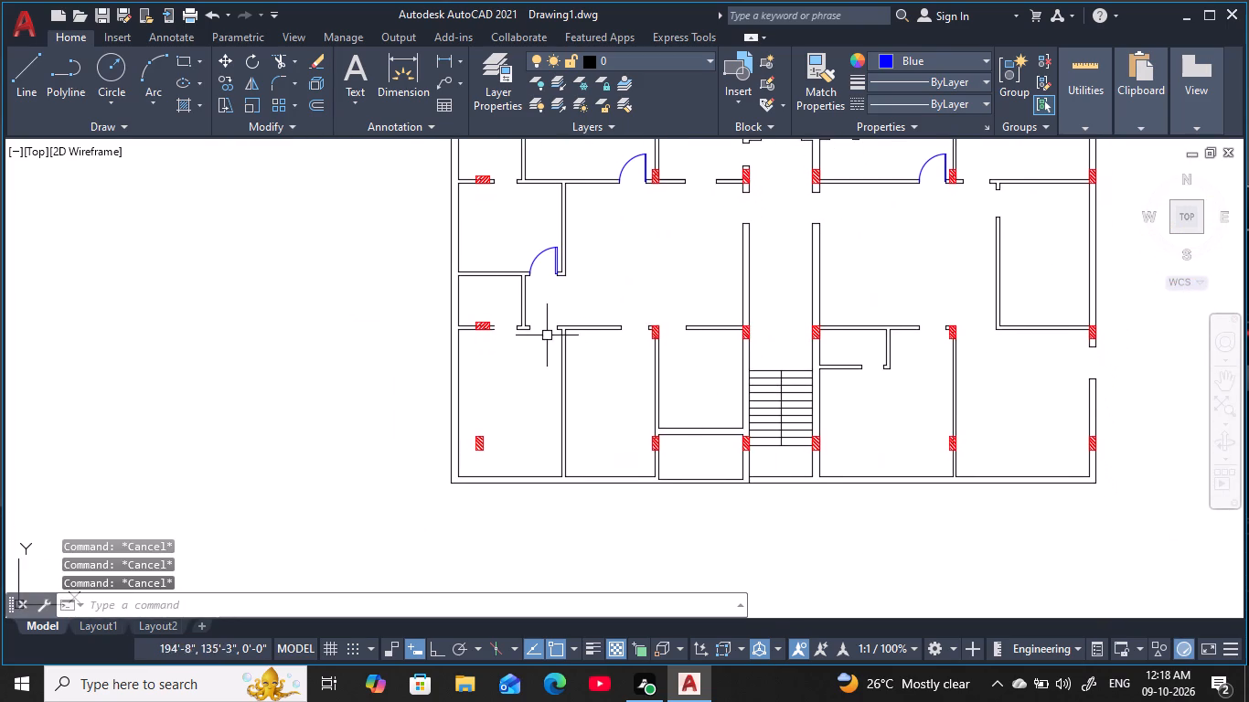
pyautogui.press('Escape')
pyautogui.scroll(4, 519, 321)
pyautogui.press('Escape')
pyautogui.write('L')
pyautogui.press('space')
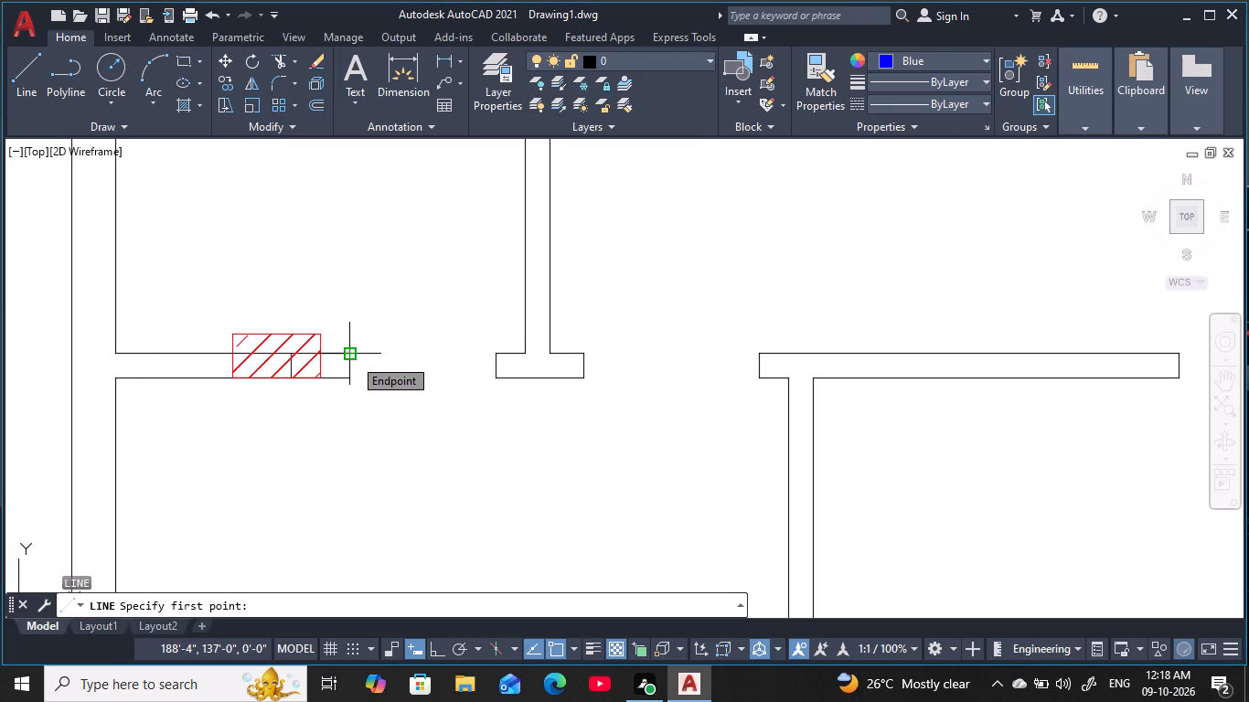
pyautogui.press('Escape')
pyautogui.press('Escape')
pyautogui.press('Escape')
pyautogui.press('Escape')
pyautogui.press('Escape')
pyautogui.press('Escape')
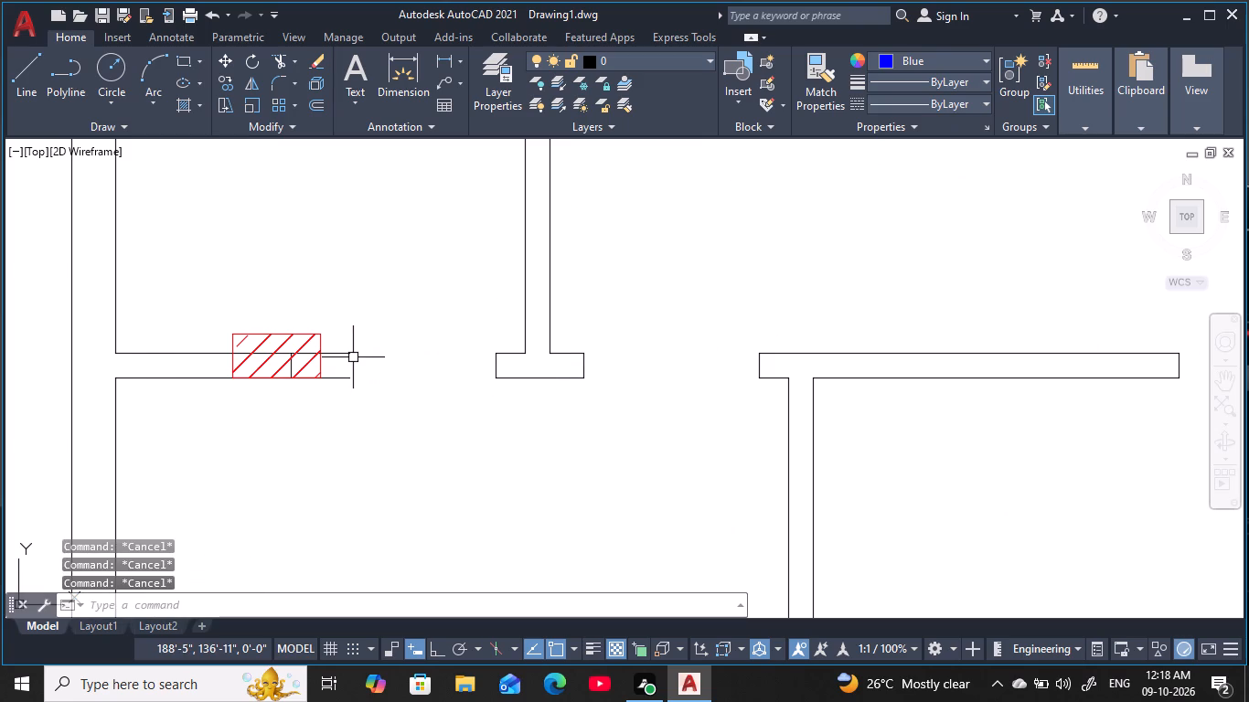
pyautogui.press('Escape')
# Draw a short line closing the open wall end east of the hatched column at the small west room's south wall.
pyautogui.write('L')
pyautogui.press('space')
pyautogui.moveTo(352, 356); pyautogui.dragTo(351, 378)
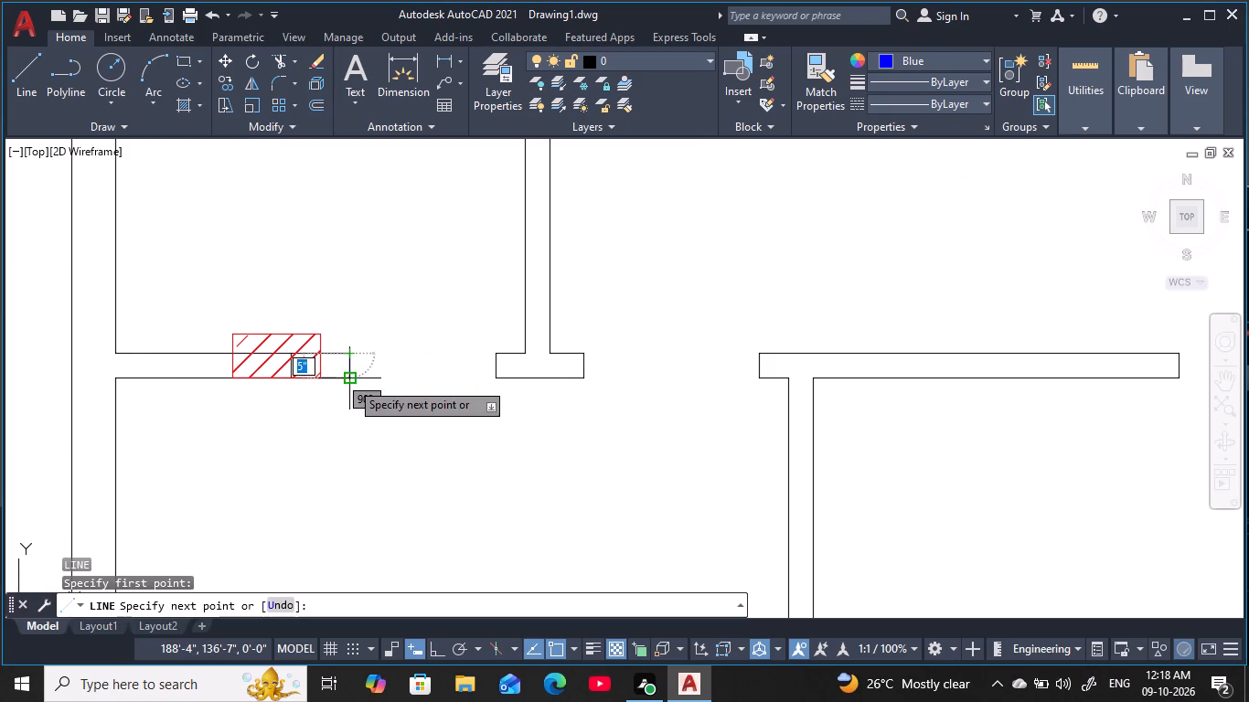
pyautogui.click(350, 382)
pyautogui.press('Escape')
pyautogui.press('Escape')
pyautogui.press('Escape')
pyautogui.press('Escape')
pyautogui.press('Escape')
pyautogui.press('Escape')
pyautogui.press('Escape')
# Match the new closing line's properties to the black wall end line across the opening.
pyautogui.press('m')
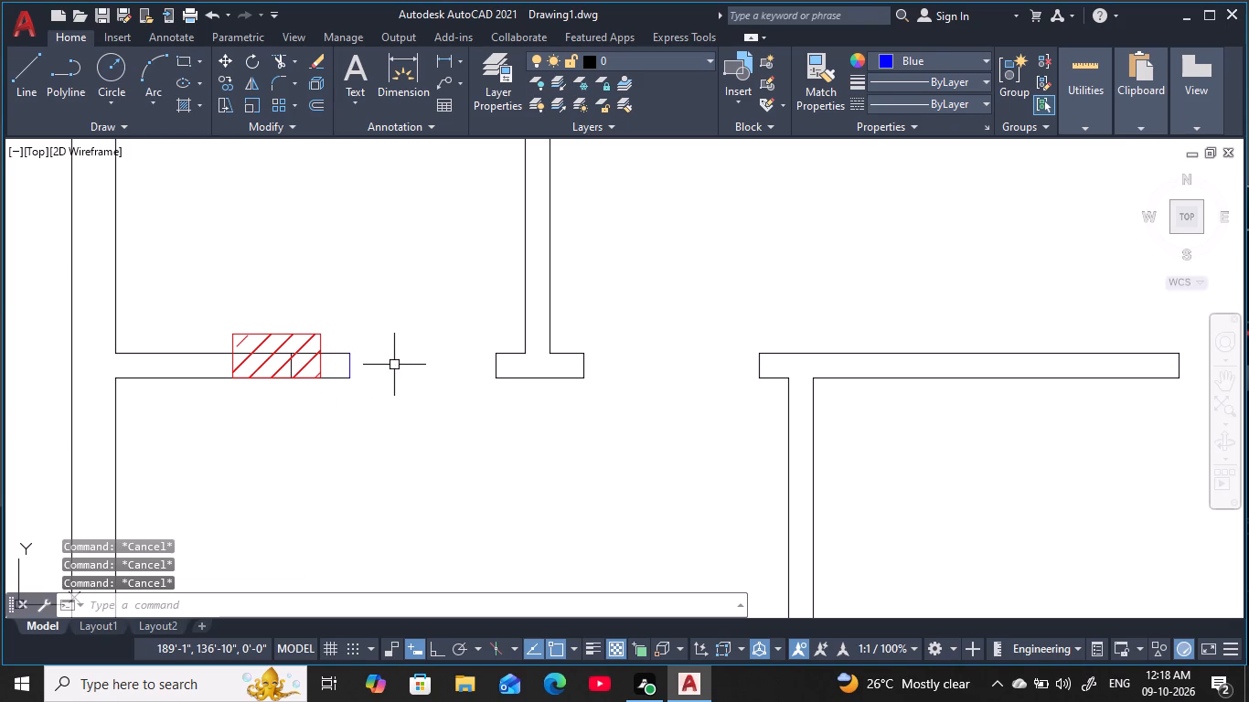
pyautogui.write('A')
pyautogui.press('space')
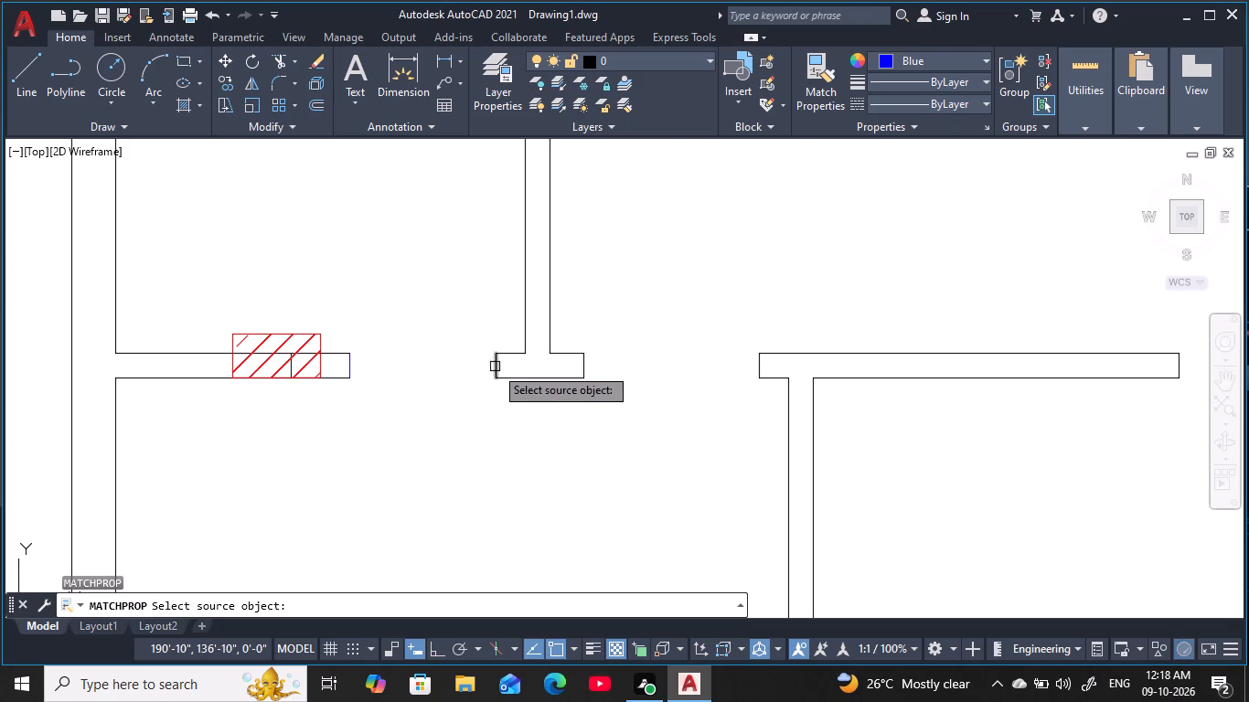
pyautogui.click(495, 367)
pyautogui.click(349, 369)
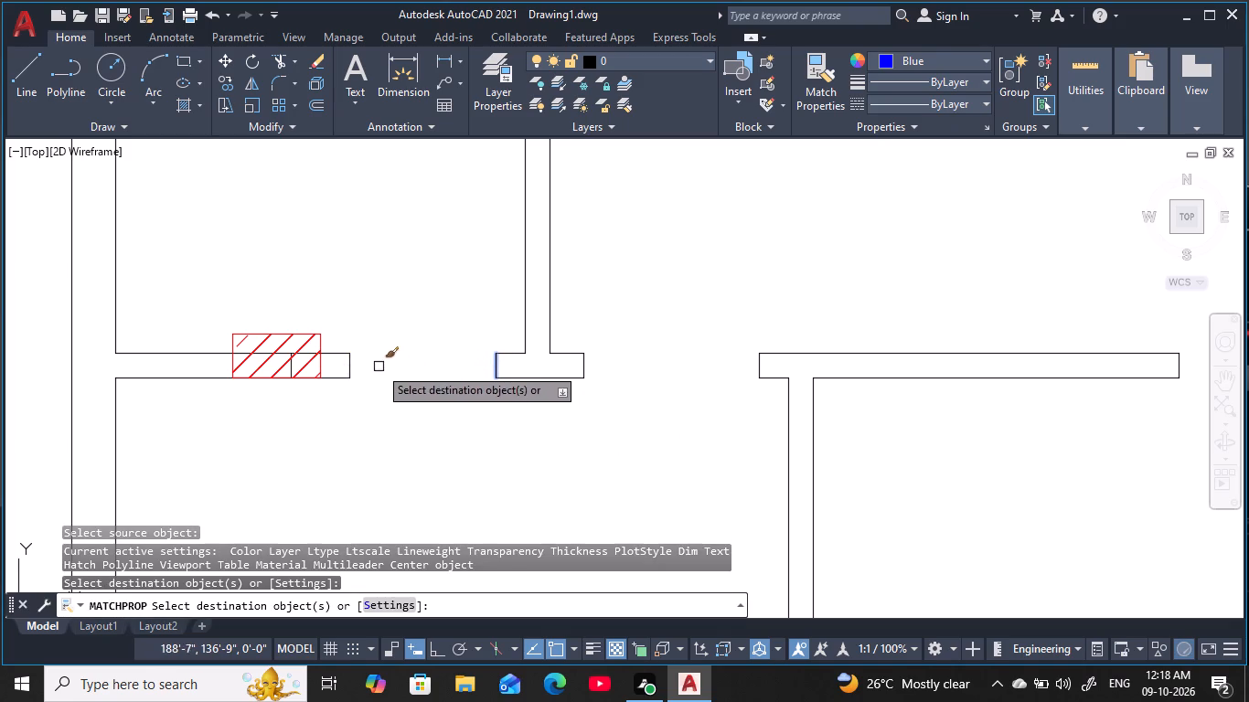
pyautogui.scroll(-3, 420, 364)
pyautogui.press('Escape')
pyautogui.moveTo(414, 365); pyautogui.dragTo(372, 360, button='middle')
pyautogui.press('Escape')
pyautogui.press('Escape')
pyautogui.press('Escape')
pyautogui.press('Escape')
pyautogui.press('Escape')
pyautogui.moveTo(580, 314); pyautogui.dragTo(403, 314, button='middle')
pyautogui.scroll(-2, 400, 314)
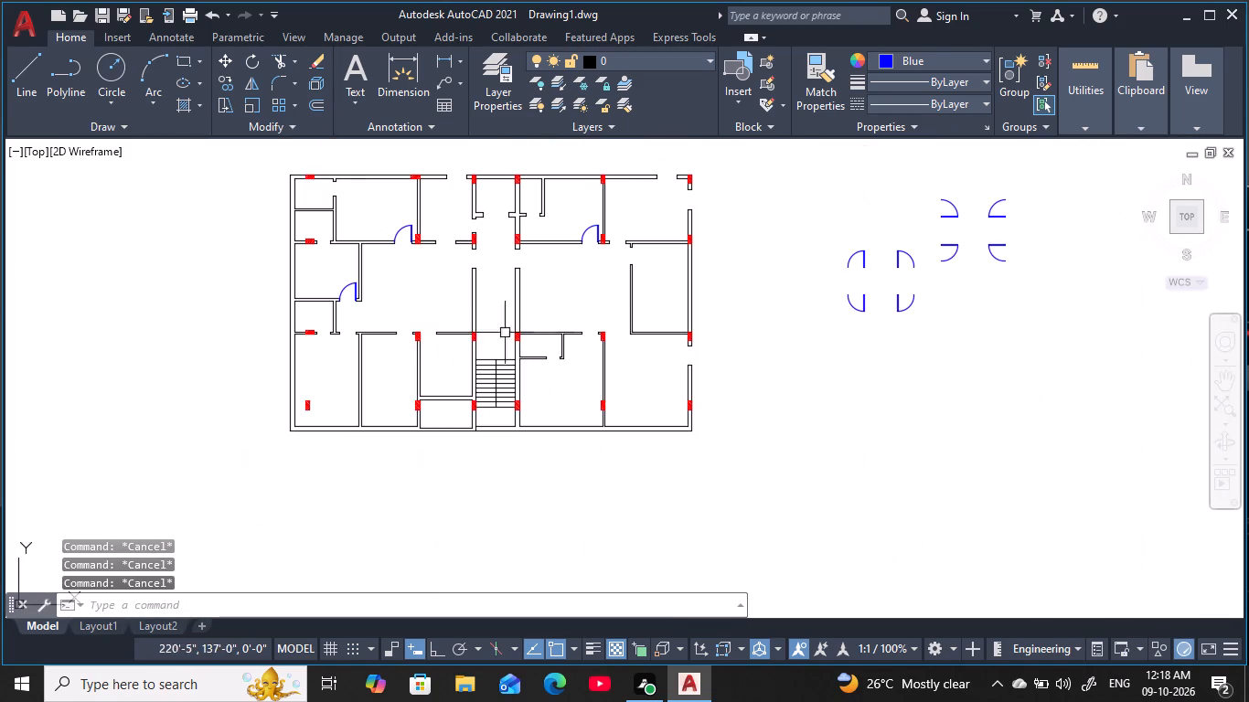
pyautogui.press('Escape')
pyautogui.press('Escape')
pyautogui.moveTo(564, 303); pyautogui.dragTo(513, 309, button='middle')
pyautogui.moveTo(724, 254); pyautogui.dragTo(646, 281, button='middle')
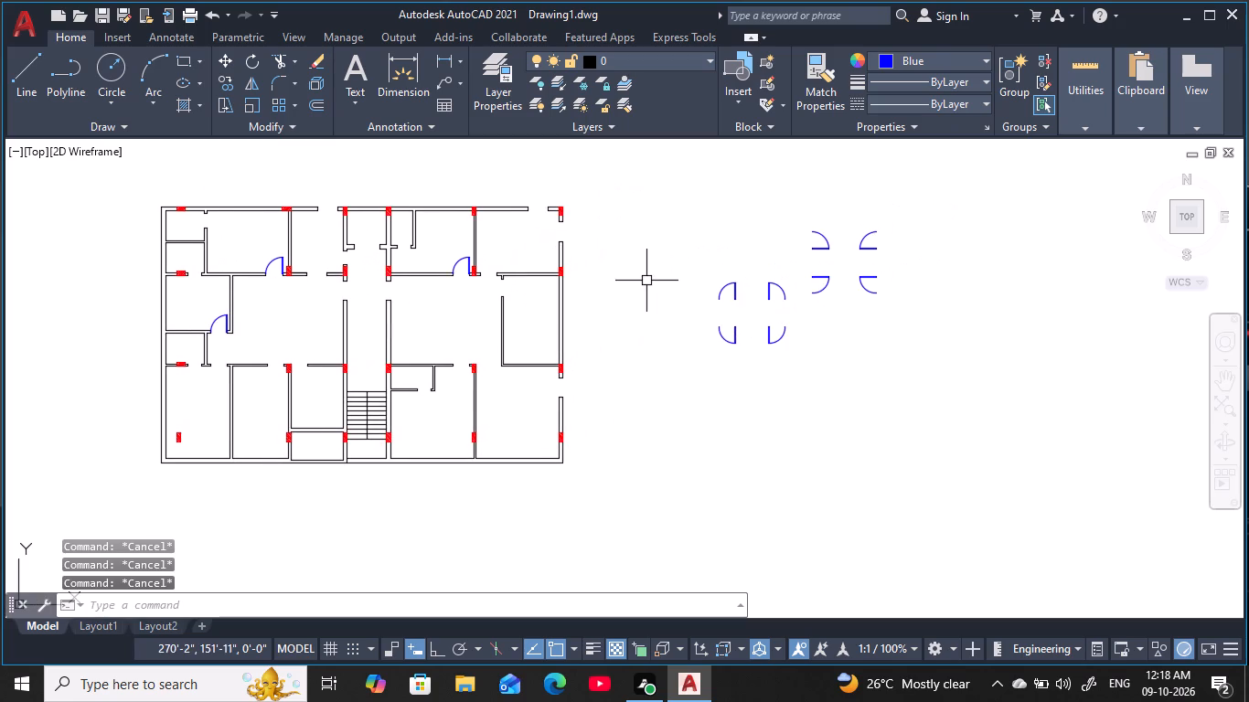
# Copy the door symbol with the leaf on the west and upward arc into the opening at the west end of the northeast room's south wall.
pyautogui.scroll(3, 777, 293)
pyautogui.click(846, 338)
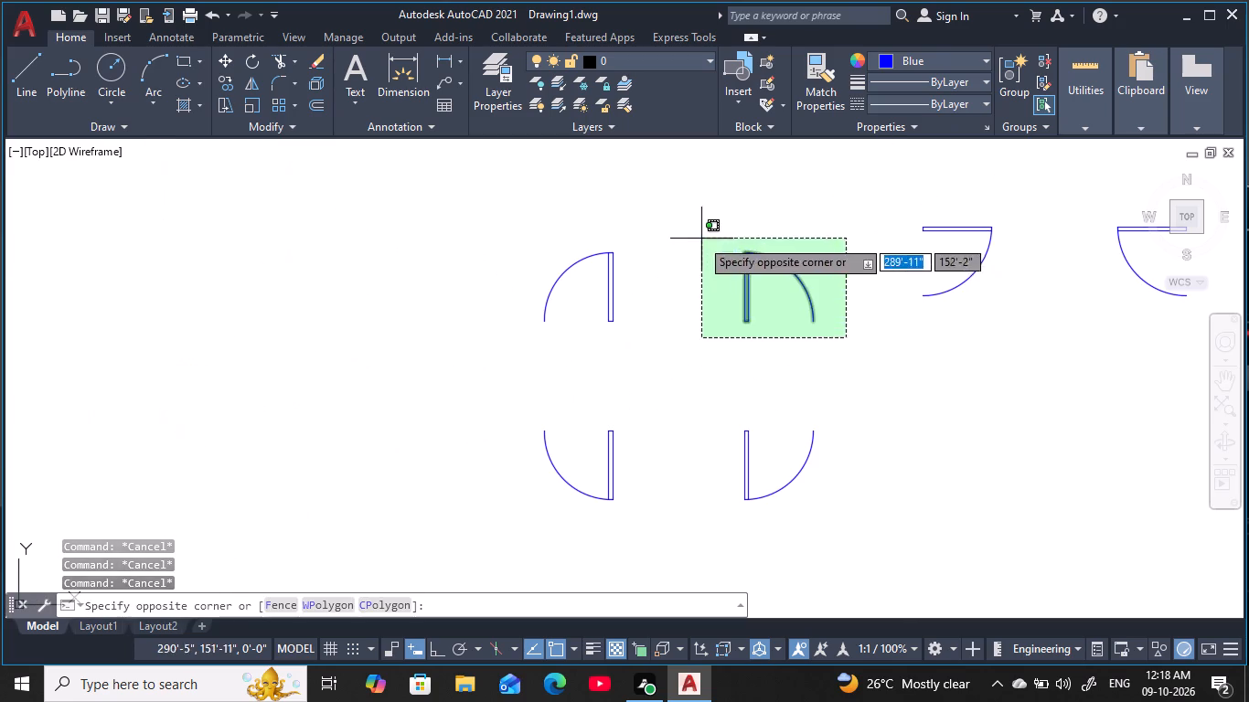
pyautogui.click(699, 238)
pyautogui.press('c')
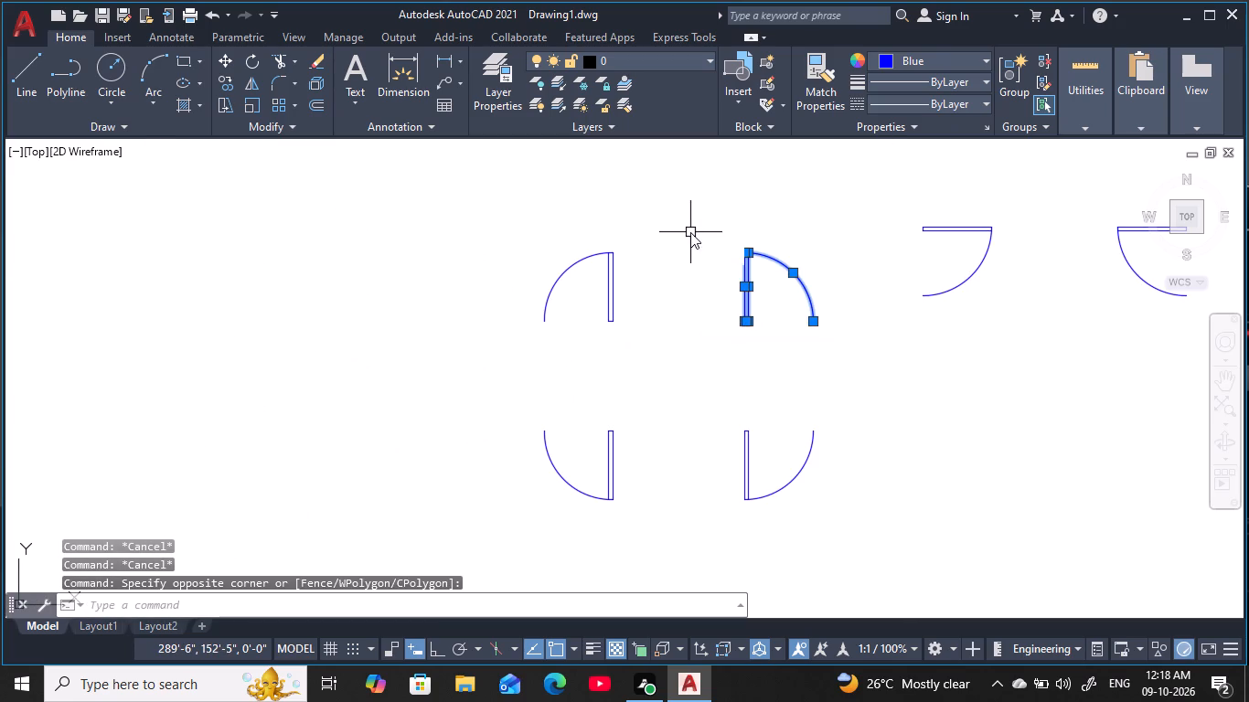
pyautogui.press('o')
pyautogui.press('space')
pyautogui.click(816, 324)
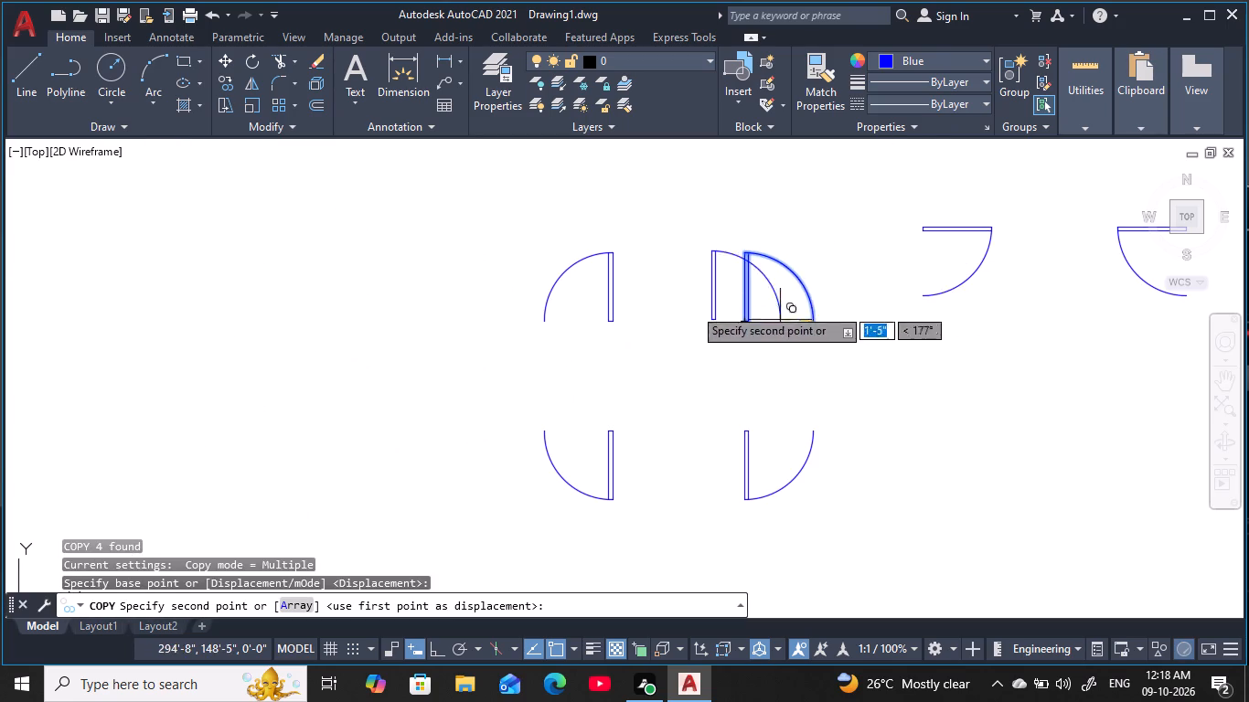
pyautogui.scroll(-2, 522, 294)
pyautogui.moveTo(487, 294); pyautogui.dragTo(877, 336, button='middle')
pyautogui.scroll(4, 547, 301)
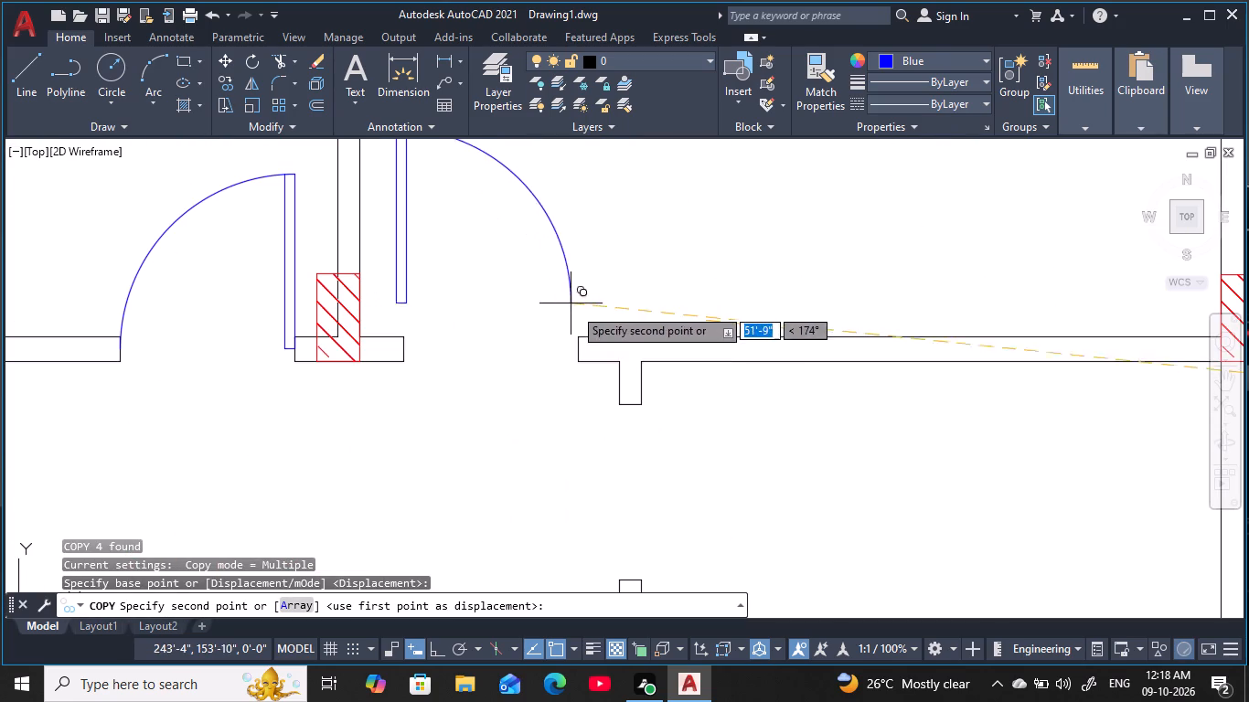
pyautogui.click(579, 353)
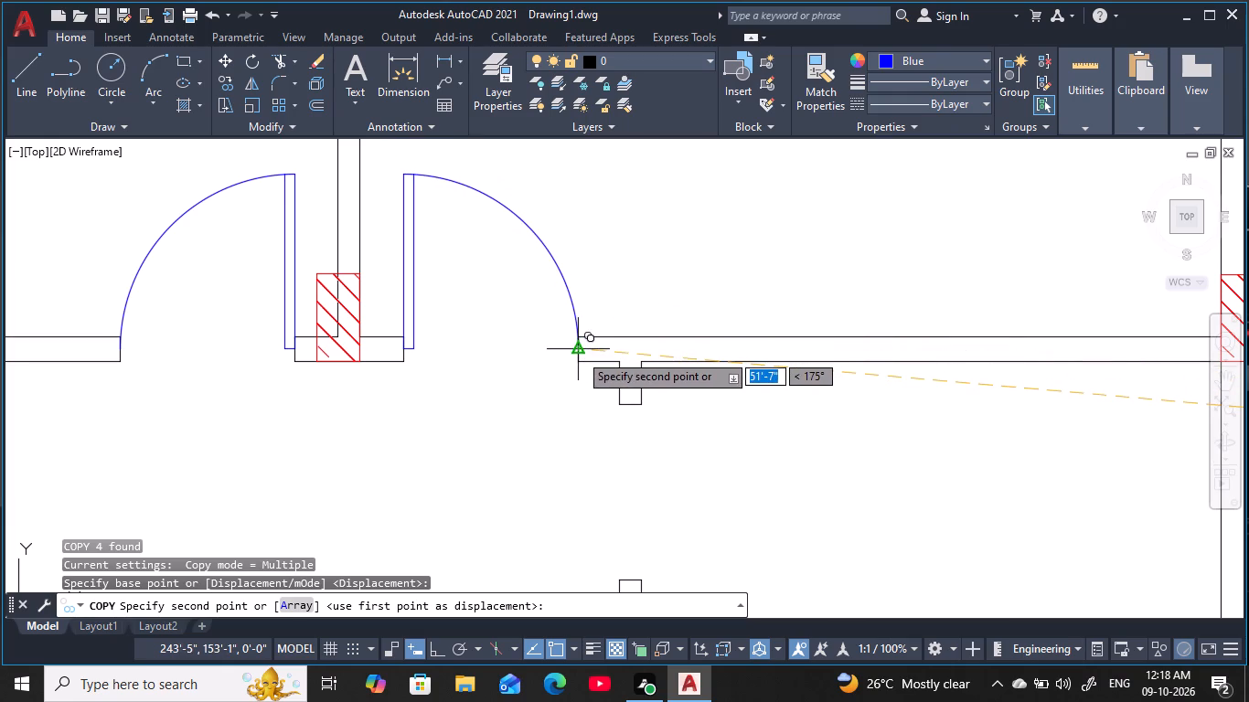
pyautogui.scroll(-5, 577, 335)
pyautogui.moveTo(478, 396); pyautogui.dragTo(734, 316, button='middle')
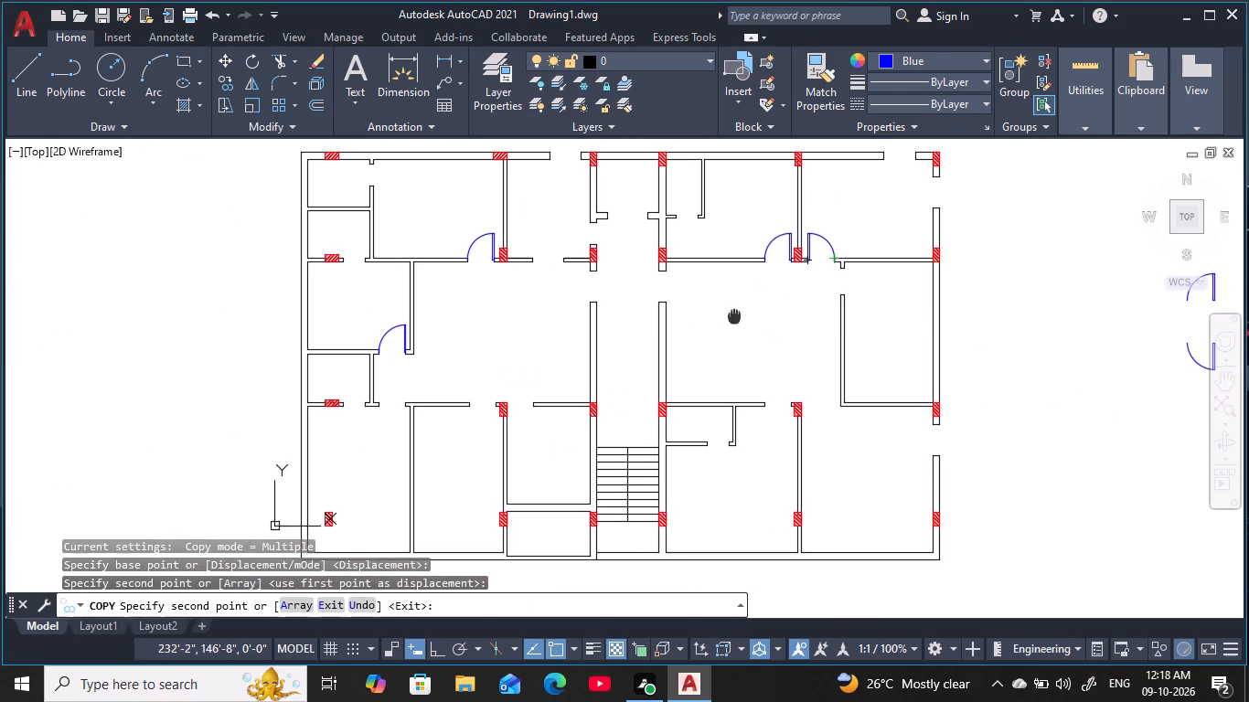
pyautogui.moveTo(536, 353); pyautogui.dragTo(536, 362, button='middle')
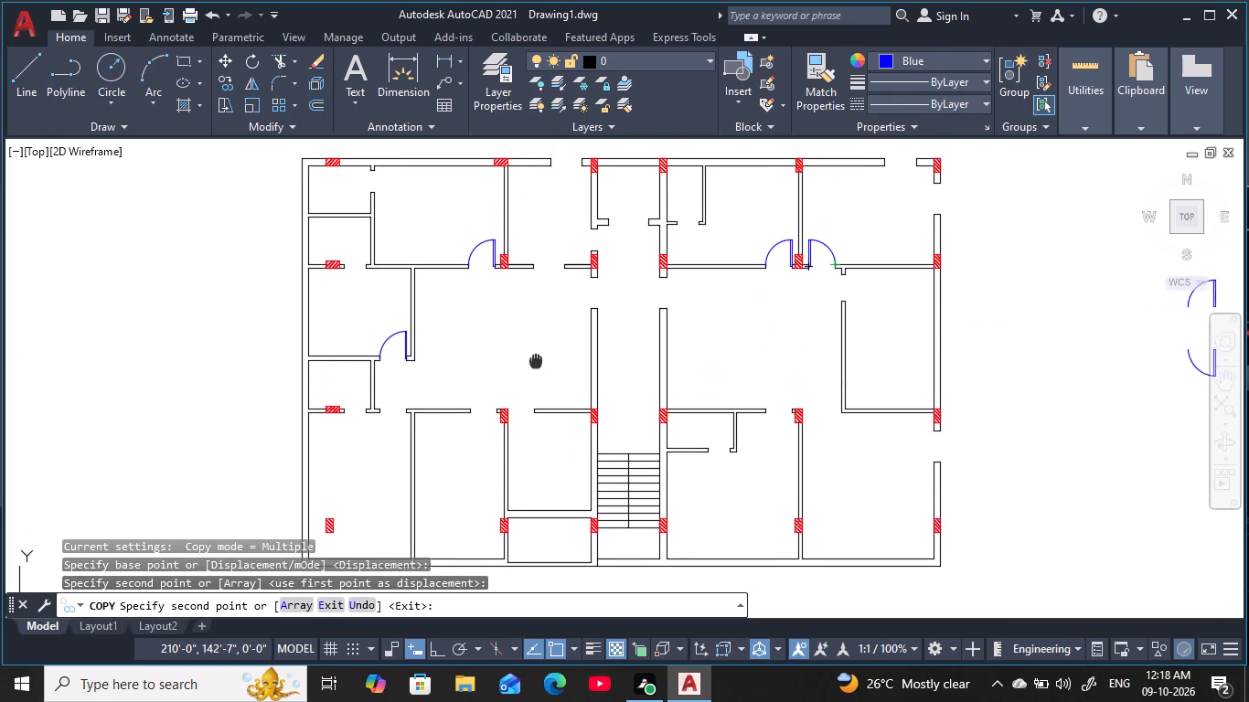
pyautogui.moveTo(536, 362); pyautogui.dragTo(496, 370, button='middle')
pyautogui.moveTo(734, 373); pyautogui.dragTo(707, 301, button='middle')
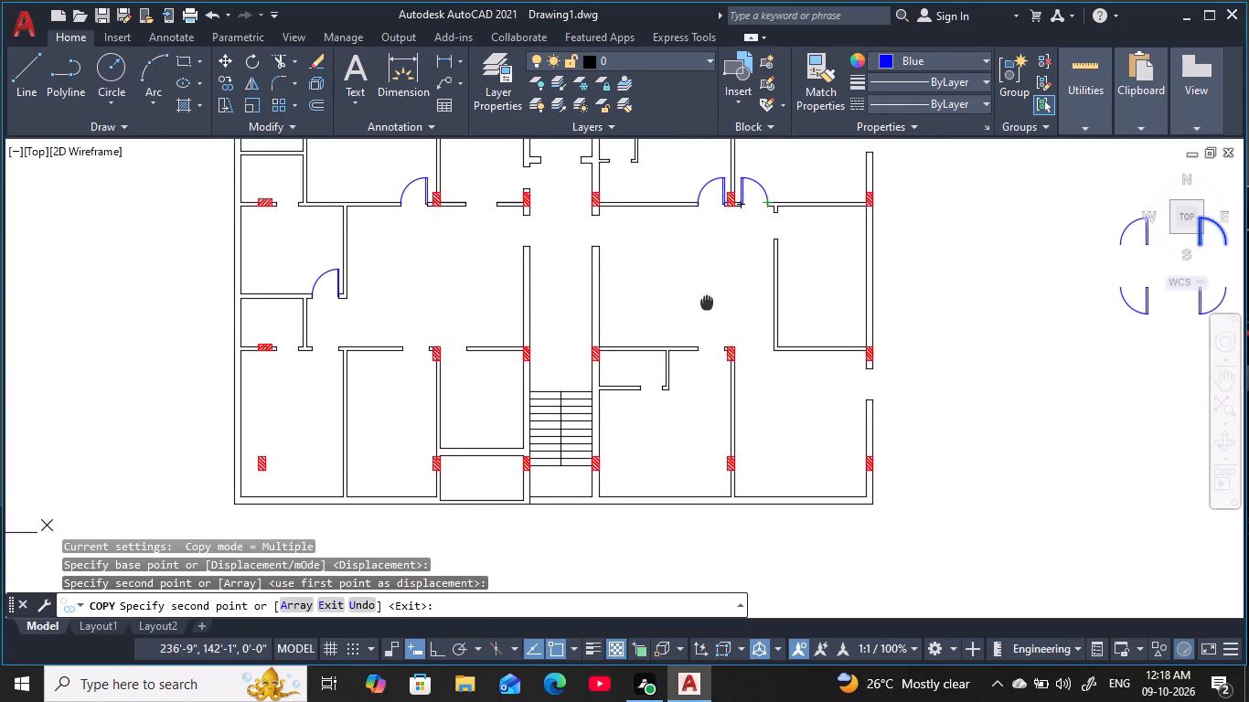
pyautogui.moveTo(707, 301); pyautogui.dragTo(700, 308, button='middle')
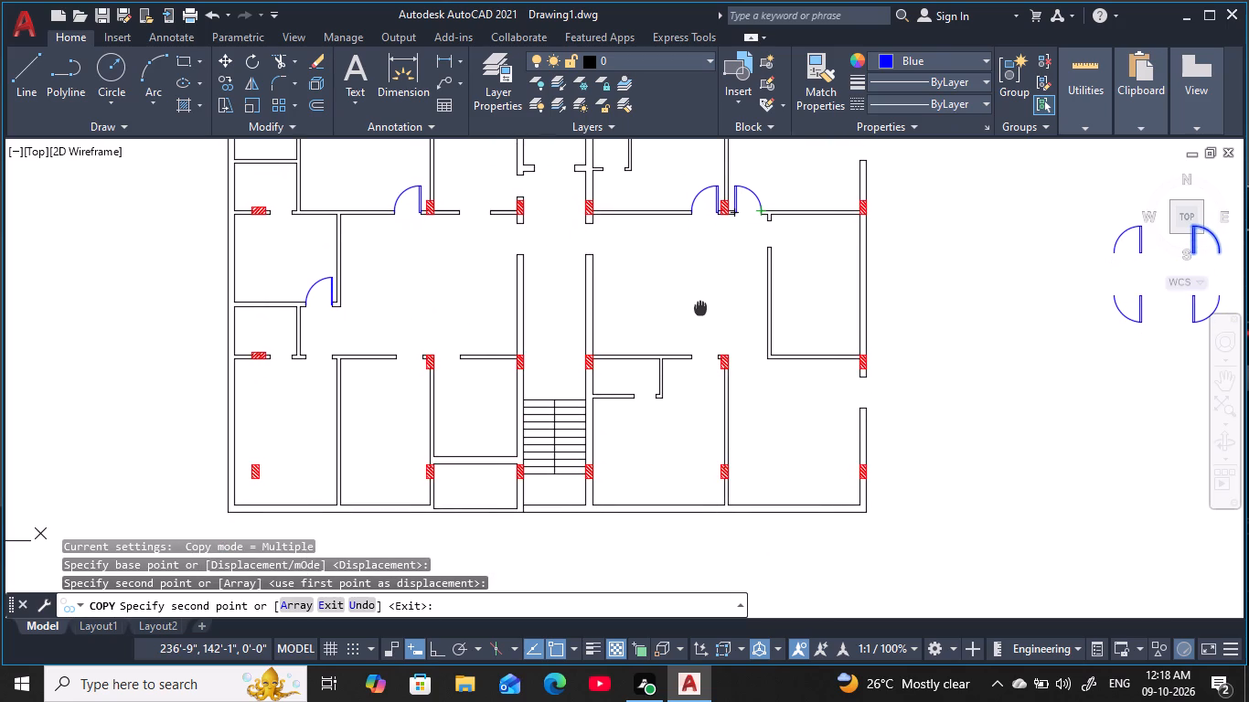
pyautogui.moveTo(700, 308); pyautogui.dragTo(704, 313, button='middle')
pyautogui.press('Escape')
pyautogui.press('Escape')
pyautogui.press('Escape')
pyautogui.press('Escape')
pyautogui.press('Escape')
pyautogui.press('Escape')
pyautogui.press('Escape')
pyautogui.press('Escape')
pyautogui.press('Escape')
pyautogui.press('Escape')
pyautogui.press('Escape')
pyautogui.press('Escape')
pyautogui.press('Escape')
pyautogui.press('Escape')
pyautogui.press('Escape')
pyautogui.press('Escape')
pyautogui.press('Escape')
pyautogui.press('Escape')
pyautogui.press('Escape')
pyautogui.press('Escape')
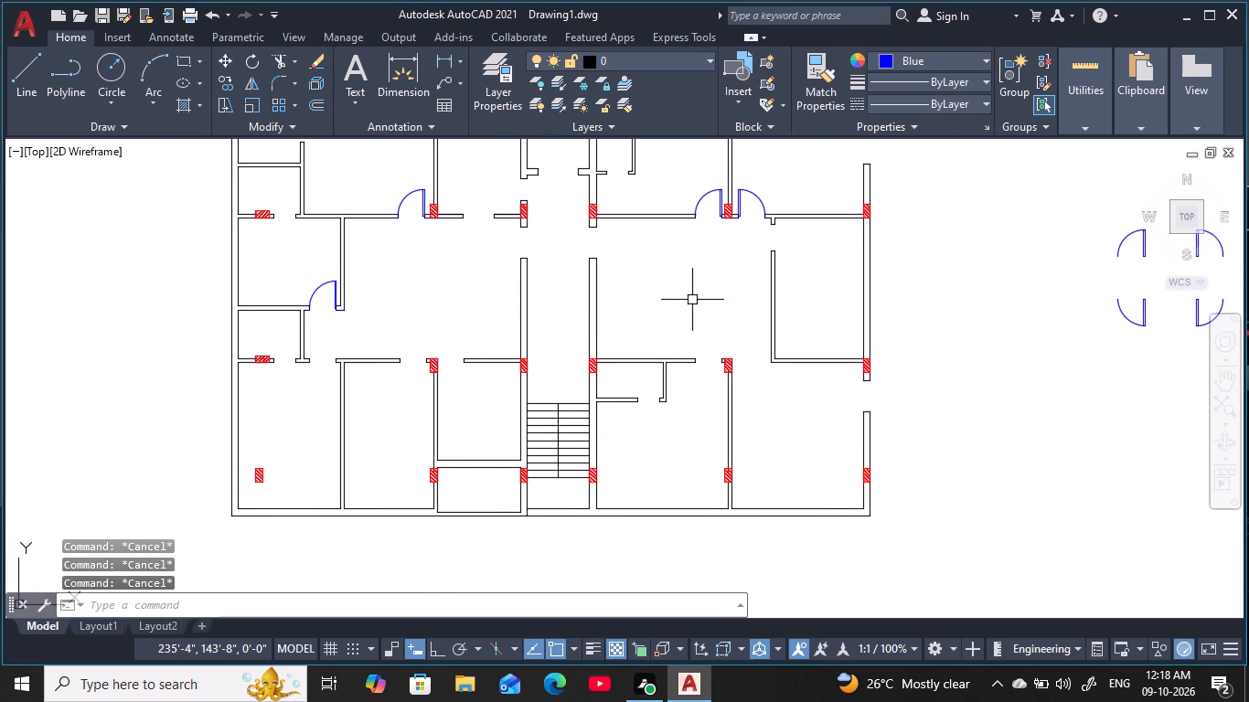
# Draw a helper line along the north face of the wall between the two rooms just west of the stairs, from side wall to side wall.
pyautogui.moveTo(485, 438); pyautogui.dragTo(475, 390, button='middle')
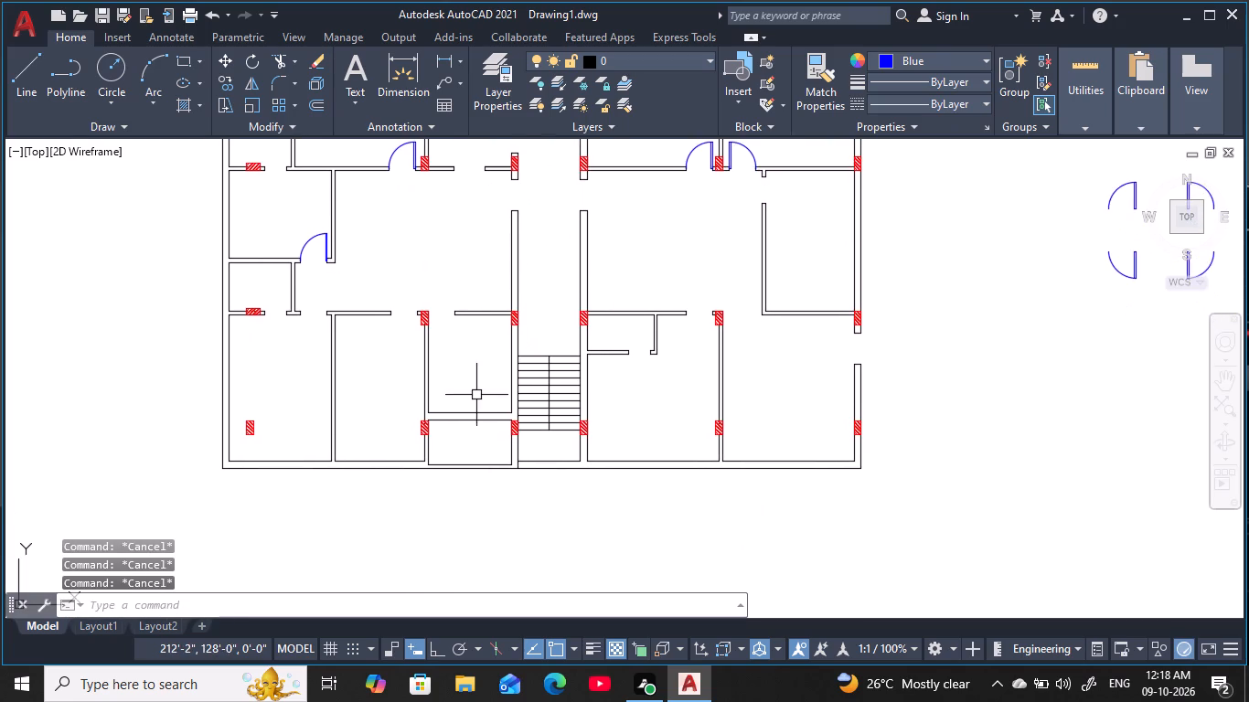
pyautogui.scroll(2, 470, 404)
pyautogui.moveTo(466, 403); pyautogui.dragTo(471, 371, button='middle')
pyautogui.press('Escape')
pyautogui.press('Escape')
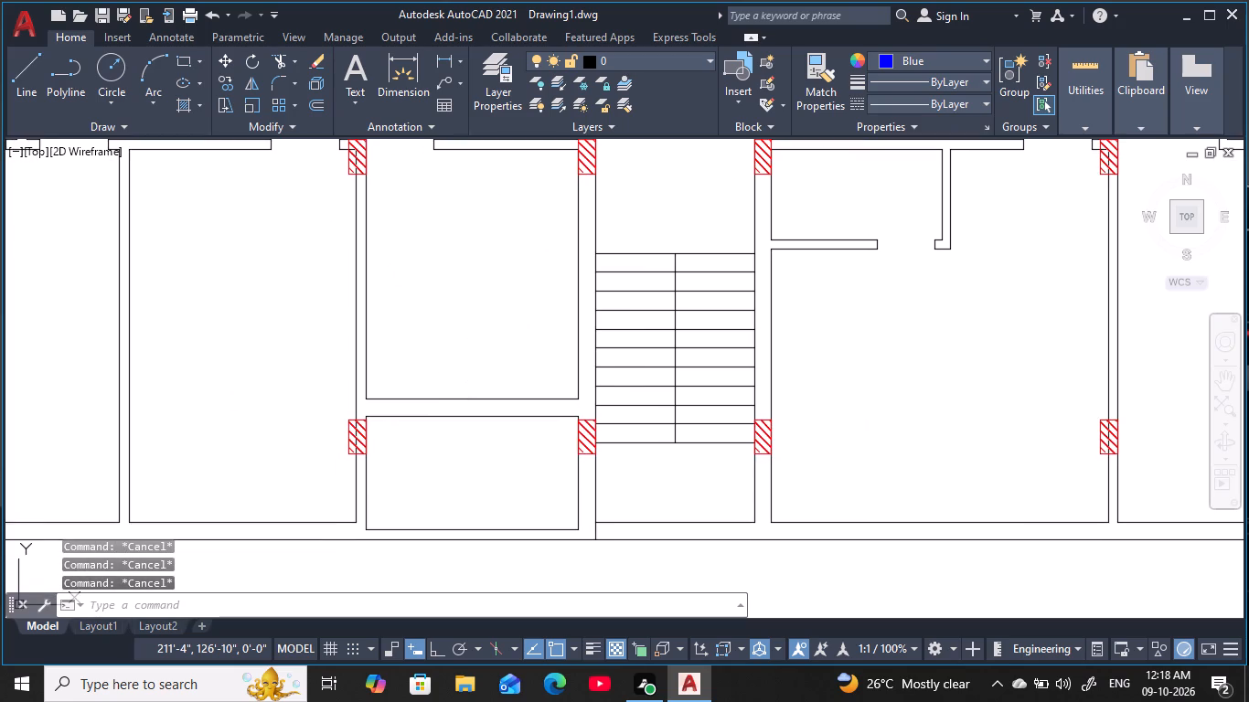
pyautogui.press('Escape')
pyautogui.write('L')
pyautogui.press('space')
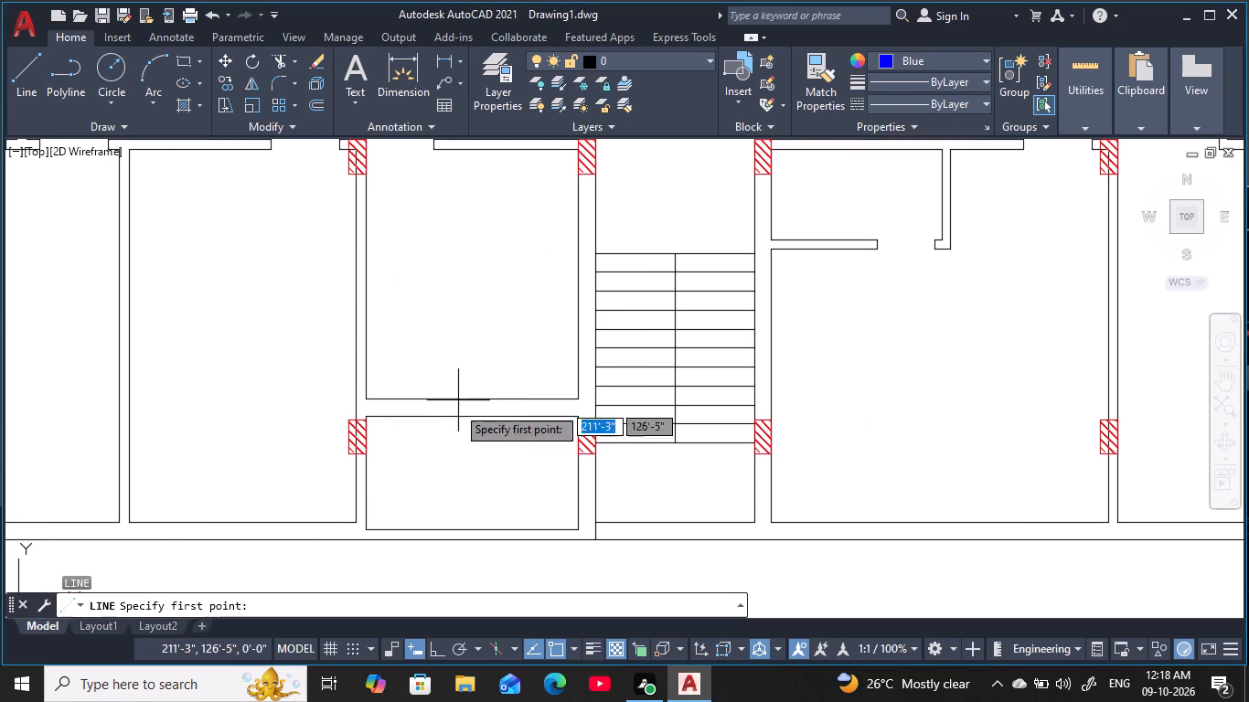
pyautogui.click(370, 398)
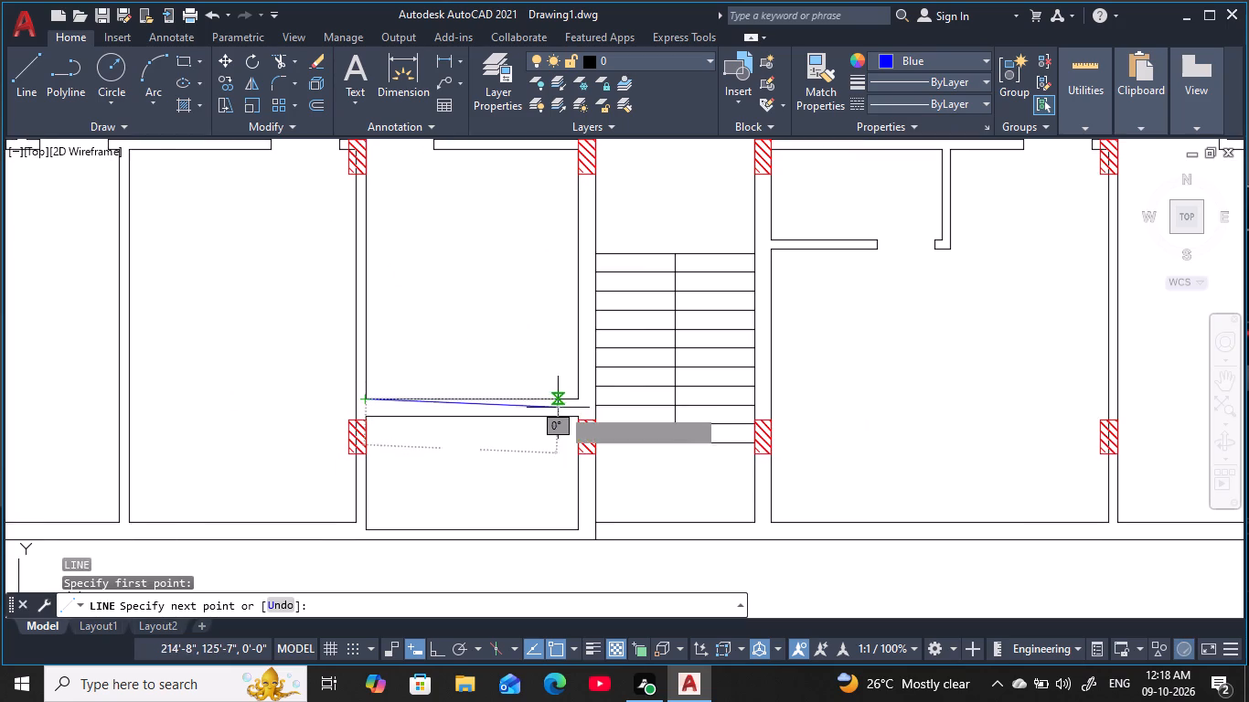
pyautogui.click(582, 401)
pyautogui.press('Escape')
pyautogui.press('Escape')
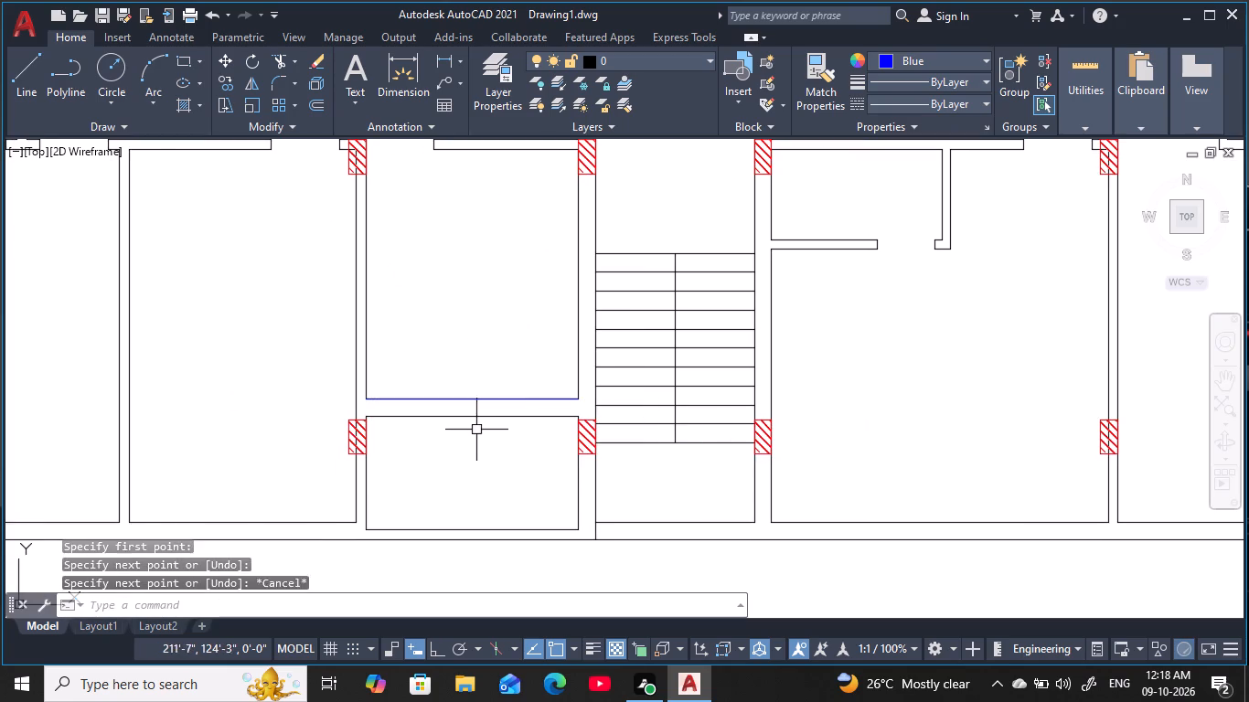
pyautogui.press('Escape')
pyautogui.press('Escape')
pyautogui.press('Escape')
pyautogui.press('Escape')
# Draw a short vertical line from the helper line's midpoint southward across the wall.
pyautogui.press('l')
pyautogui.press('space')
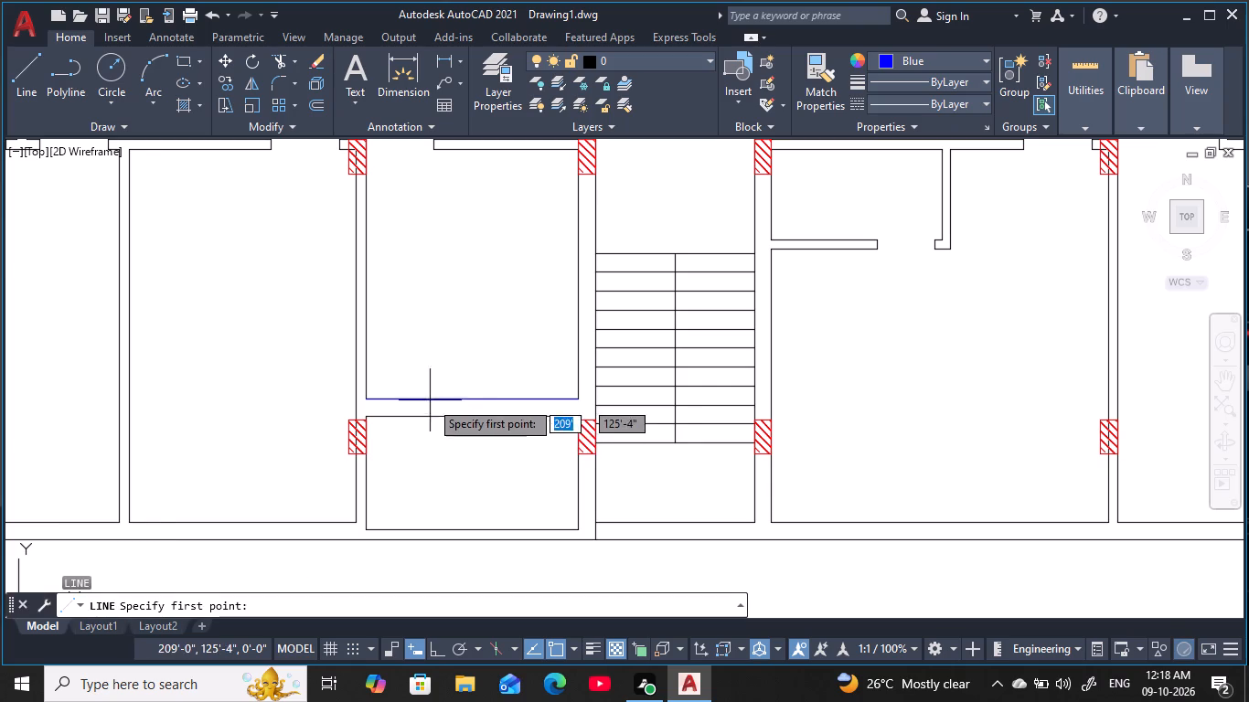
pyautogui.click(476, 401)
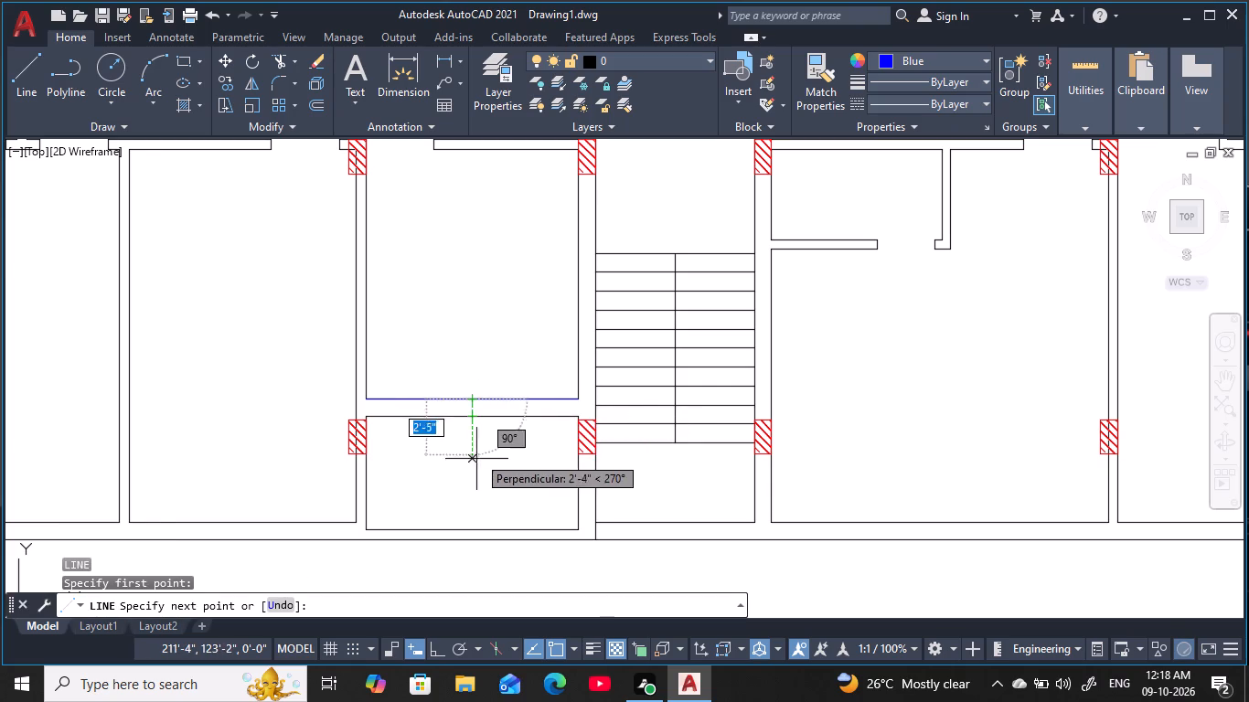
pyautogui.click(472, 466)
pyautogui.press('Escape')
pyautogui.press('Escape')
pyautogui.press('Escape')
pyautogui.press('Escape')
pyautogui.press('Escape')
pyautogui.press('Escape')
pyautogui.press('Escape')
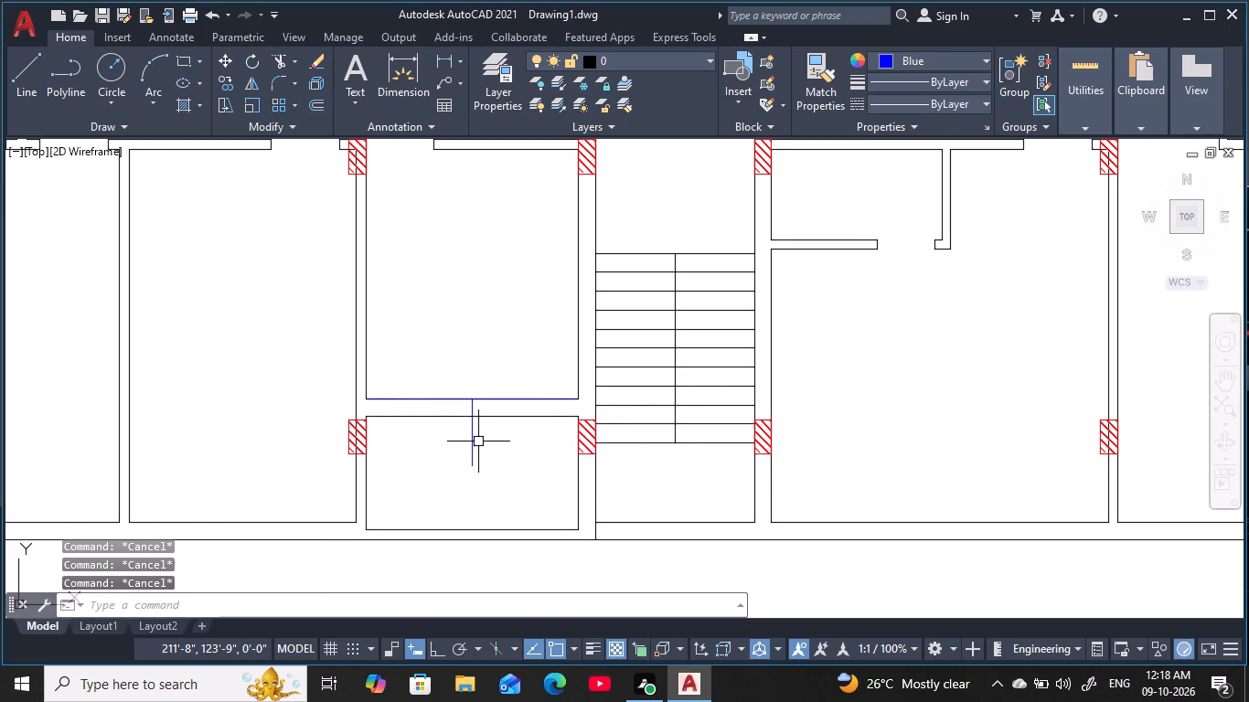
pyautogui.press('Escape')
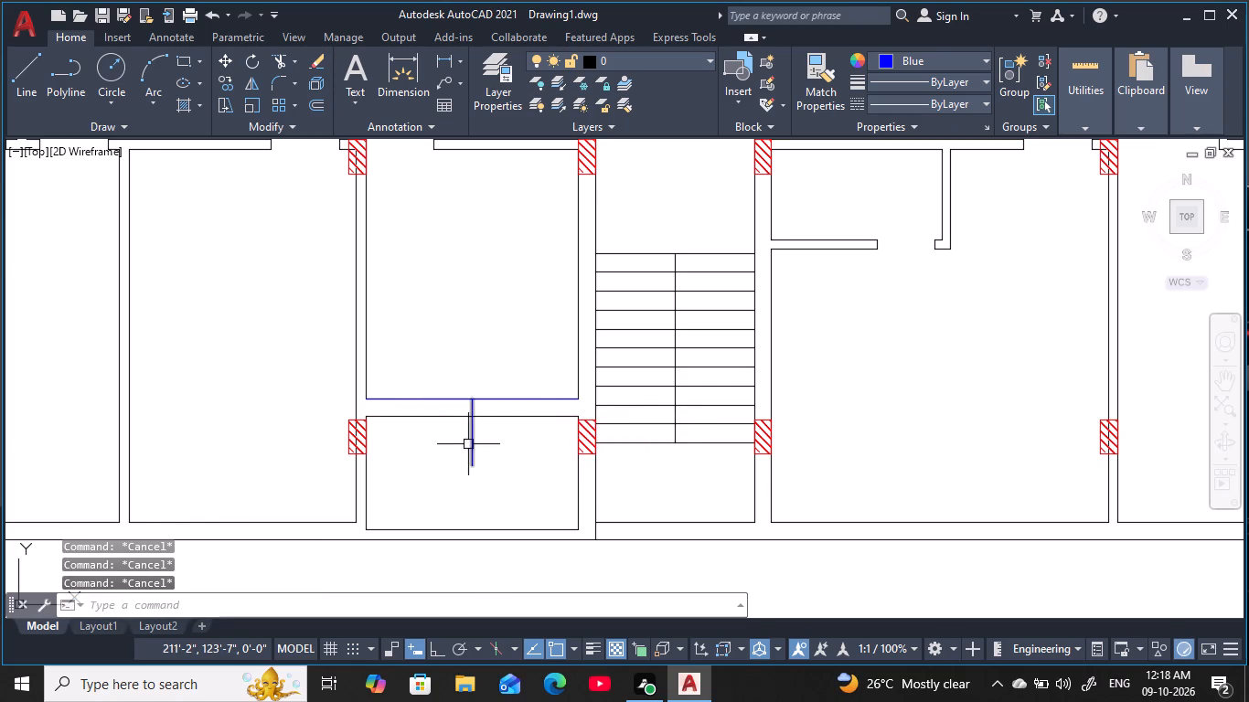
# Offset the short vertical line 1'9" to both its west and east sides.
pyautogui.press('o')
pyautogui.press('space')
pyautogui.press('1')
pyautogui.press("'")
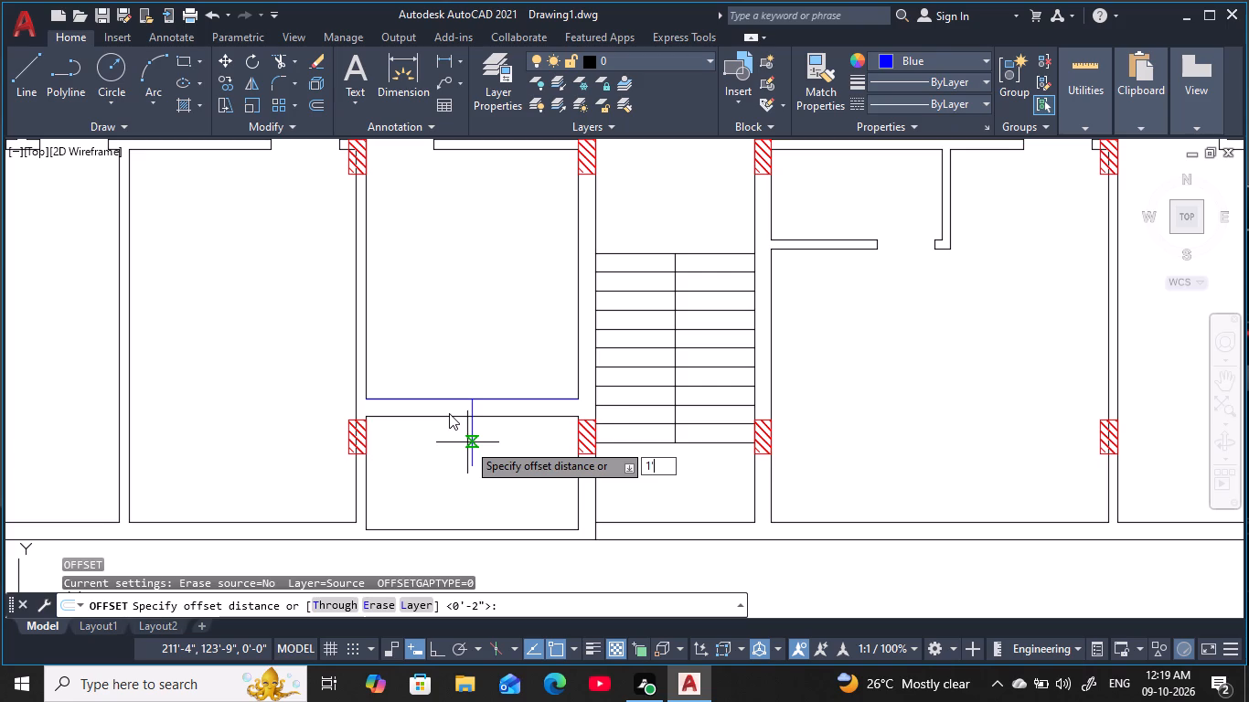
pyautogui.press('9')
pyautogui.press('space')
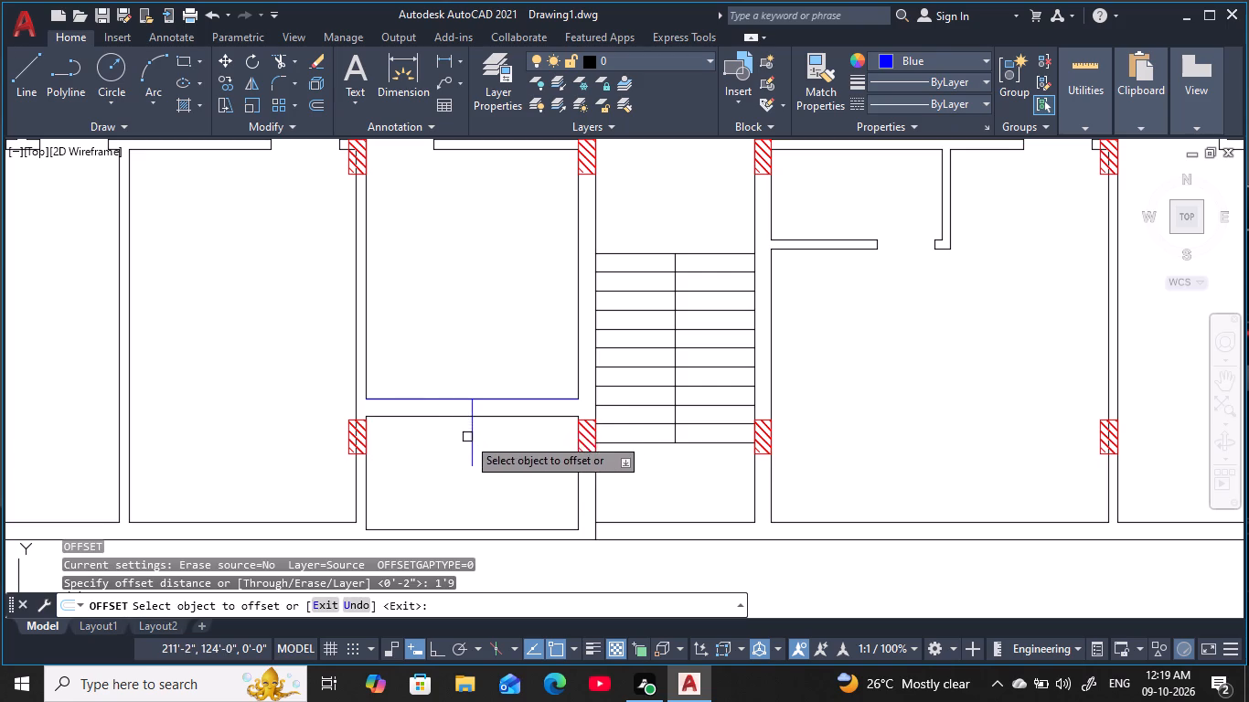
pyautogui.click(469, 441)
pyautogui.click(411, 474)
pyautogui.click(472, 456)
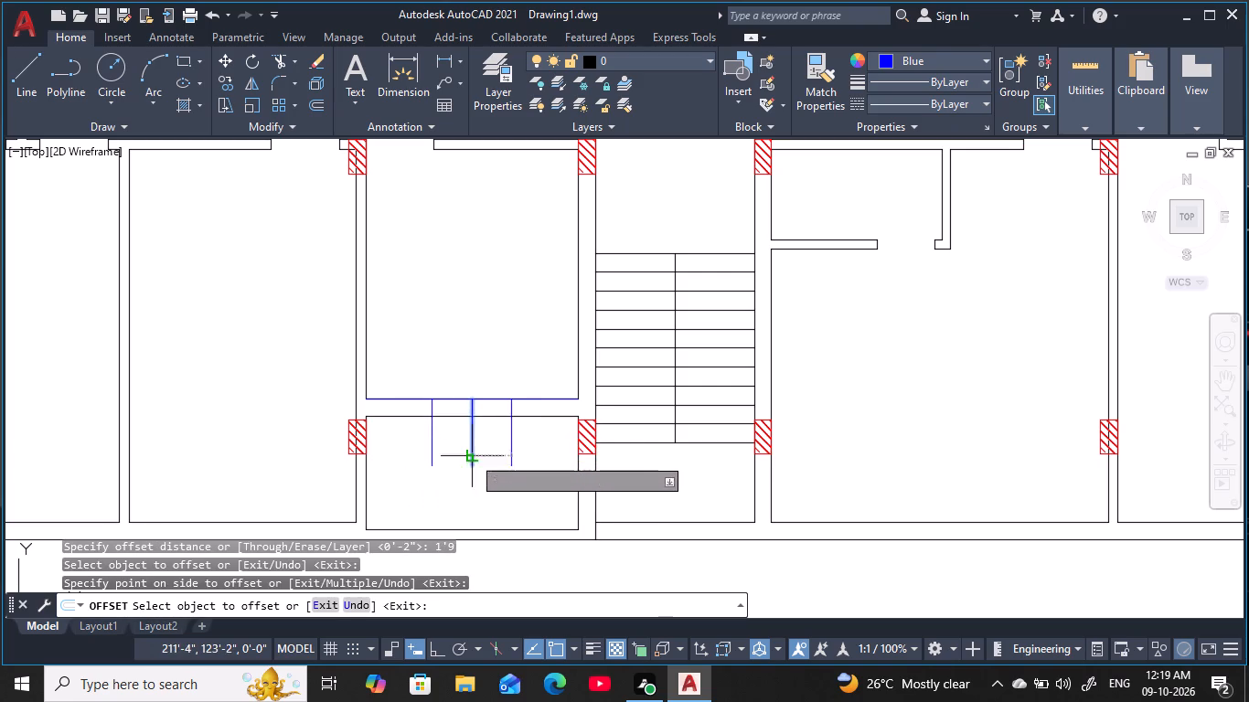
pyautogui.click(527, 456)
pyautogui.press('Escape')
pyautogui.press('Escape')
pyautogui.press('Escape')
pyautogui.press('Escape')
pyautogui.press('Escape')
pyautogui.press('Escape')
pyautogui.press('Escape')
pyautogui.press('Escape')
pyautogui.press('Escape')
pyautogui.press('Escape')
pyautogui.press('Escape')
pyautogui.press('Escape')
pyautogui.press('Escape')
pyautogui.press('Escape')
pyautogui.press('Escape')
pyautogui.press('Escape')
pyautogui.press('Escape')
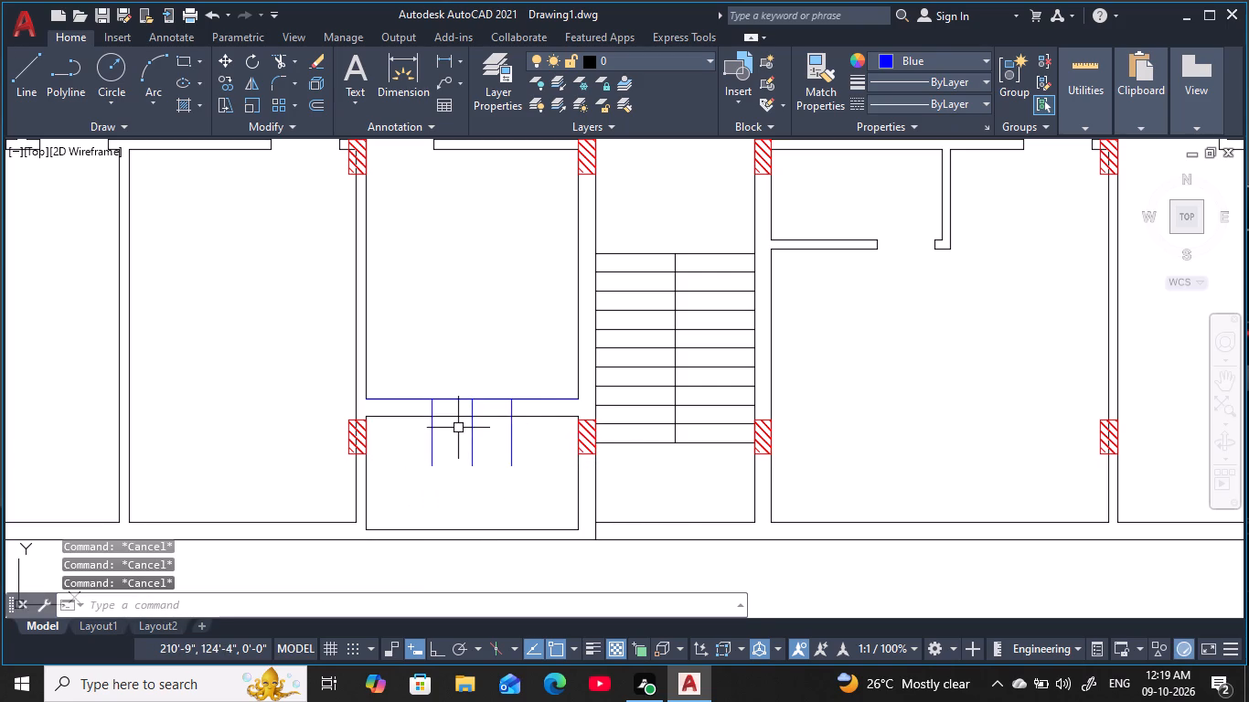
# Trim an opening in the wall between the two offset lines, removing the centre line and the line ends projecting south of the wall.
pyautogui.press('t')
pyautogui.write('R')
pyautogui.press('space')
pyautogui.click(464, 380)
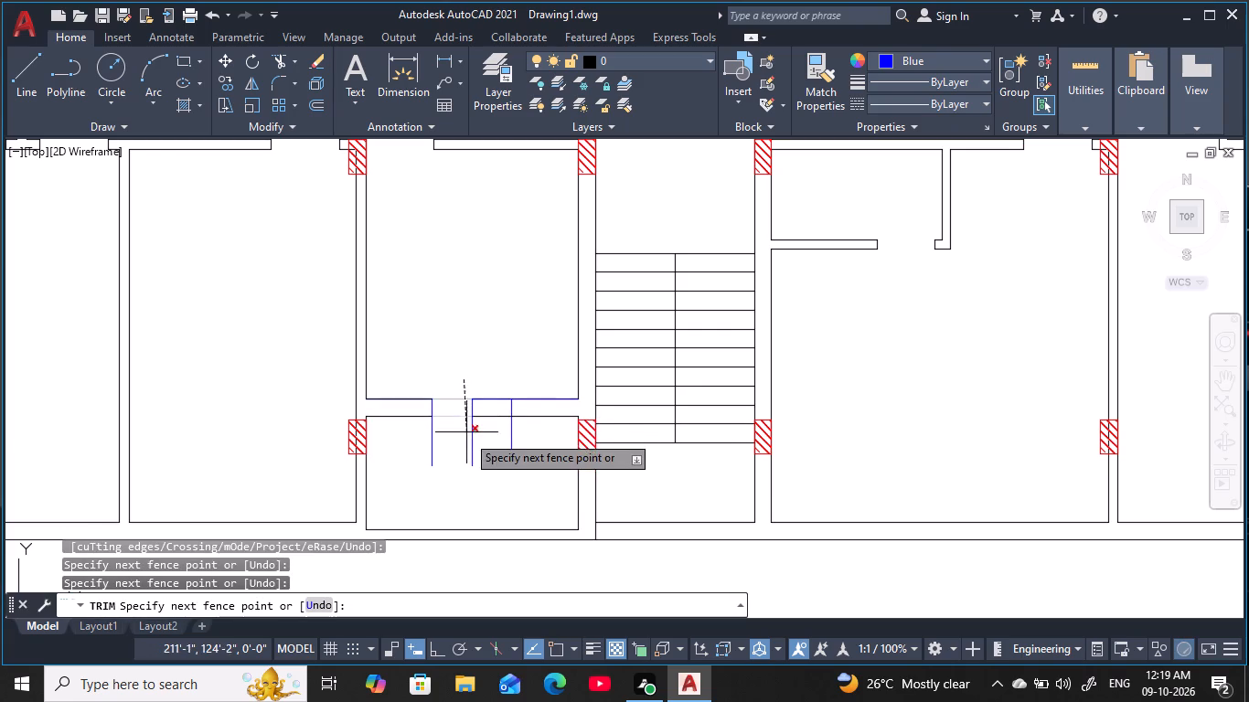
pyautogui.click(461, 455)
pyautogui.click(484, 387)
pyautogui.click(479, 450)
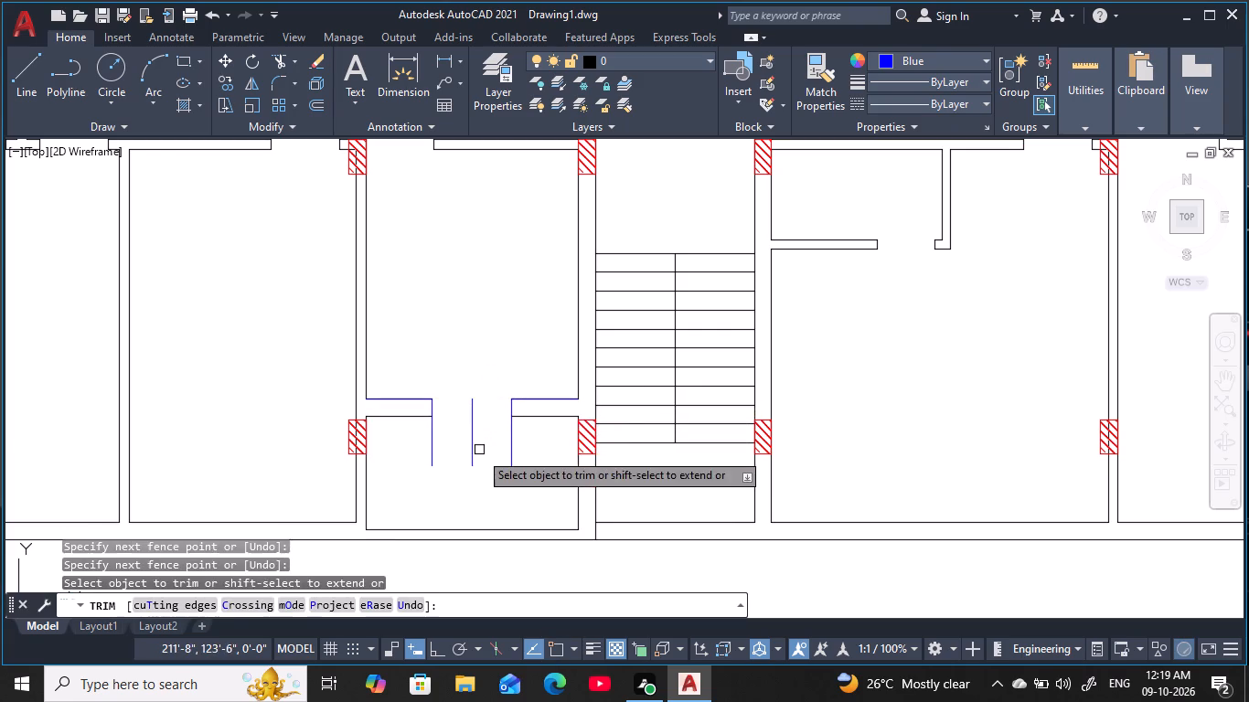
pyautogui.click(479, 441)
pyautogui.click(464, 449)
pyautogui.click(531, 450)
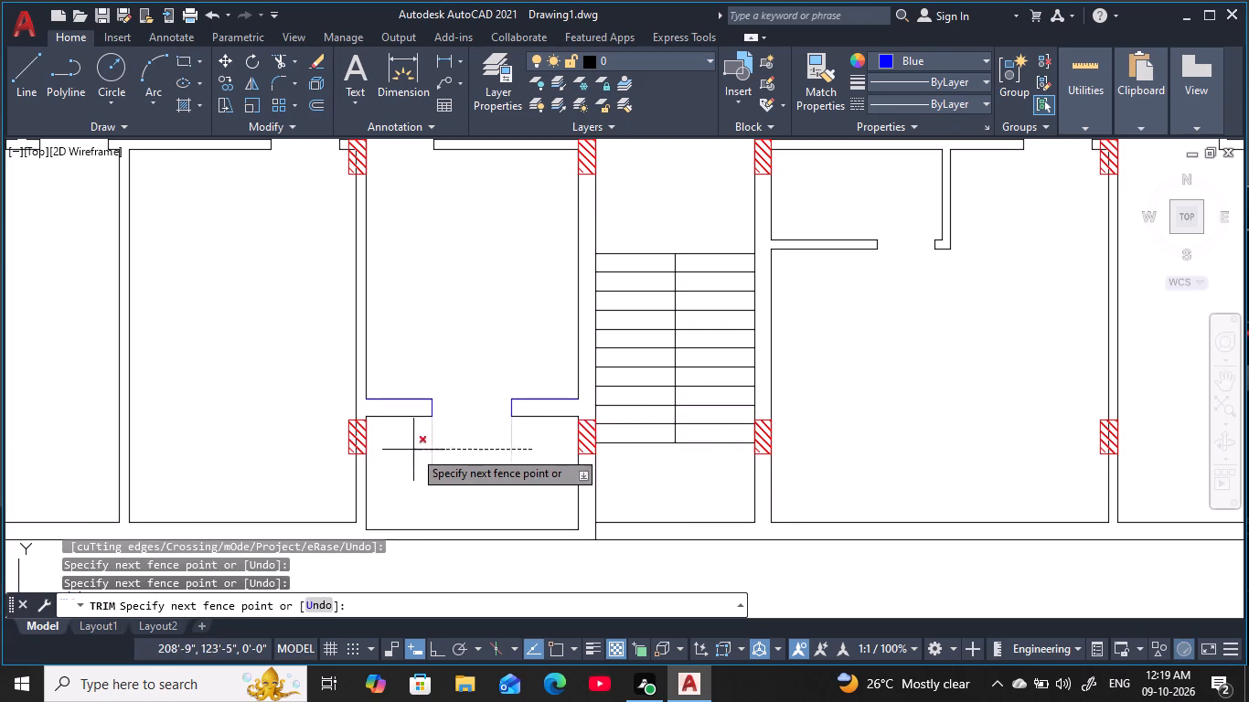
pyautogui.click(413, 450)
pyautogui.press('Escape')
pyautogui.press('Escape')
pyautogui.press('Escape')
pyautogui.press('Escape')
pyautogui.press('Escape')
pyautogui.press('Escape')
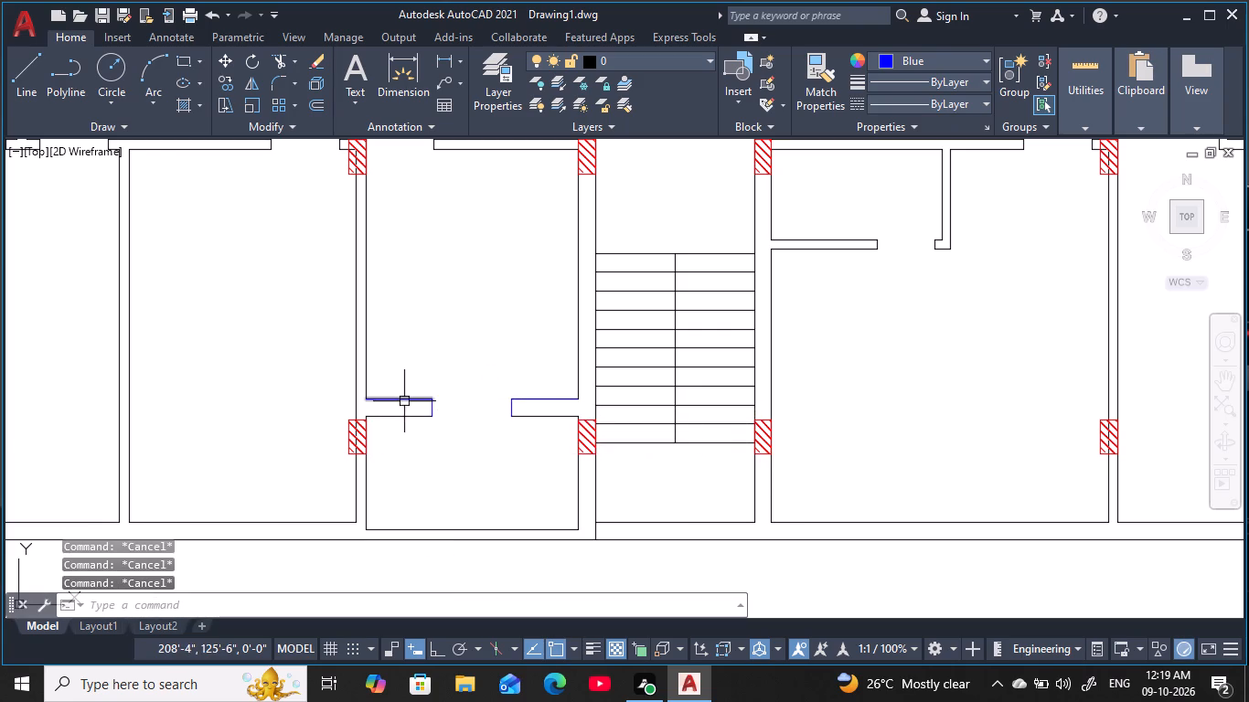
# Erase the two leftover helper line pieces along the wall's north face on both sides of the new opening.
pyautogui.click(403, 402)
pyautogui.write('E')
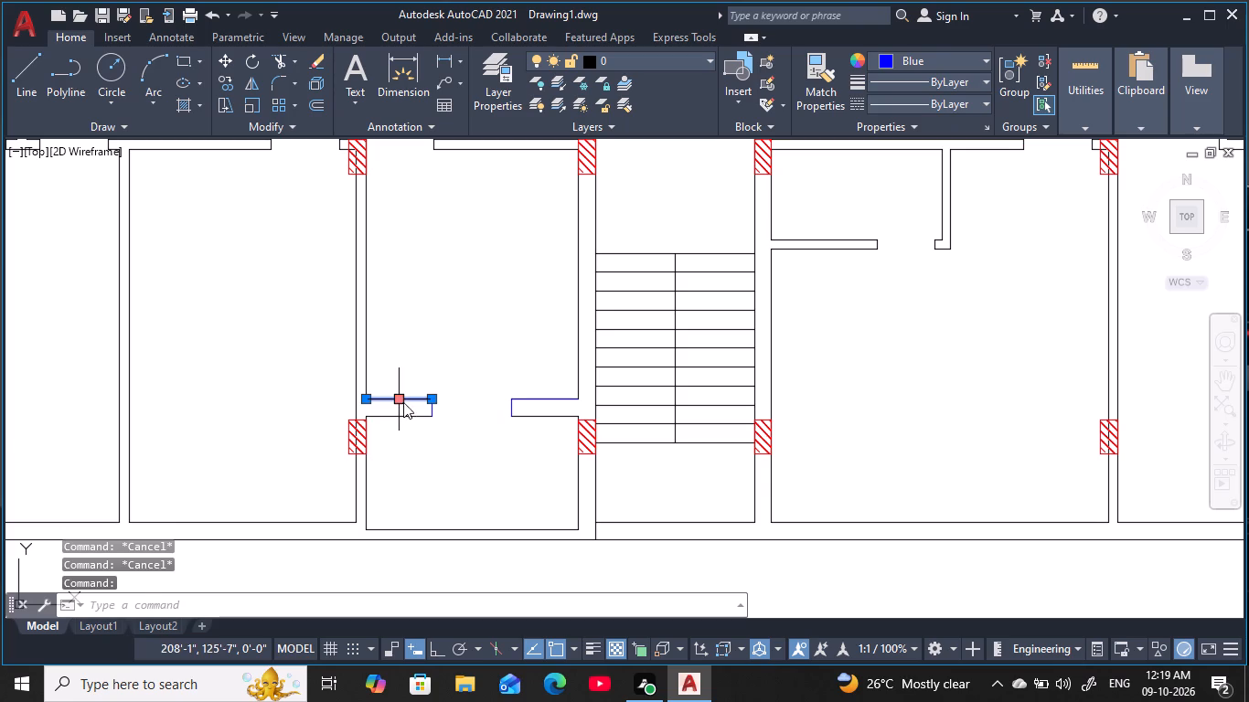
pyautogui.press('space')
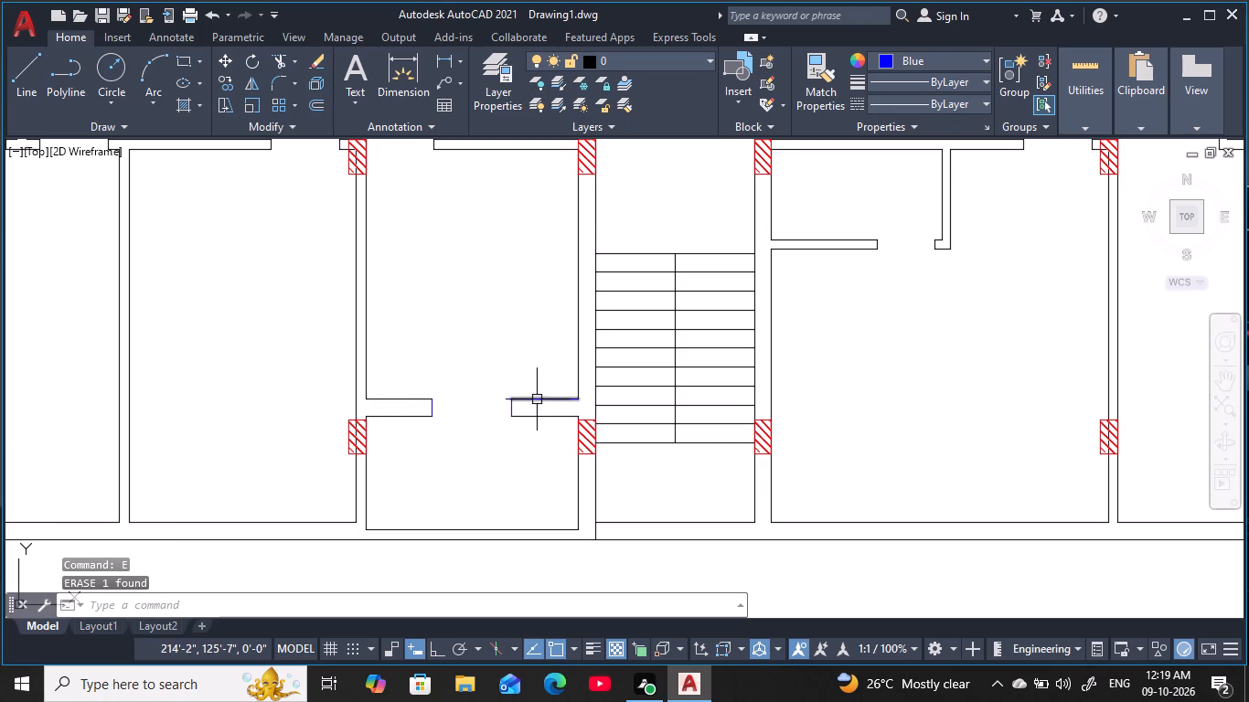
pyautogui.click(537, 399)
pyautogui.press('space')
# Match both blue jamb lines of the opening west of the staircase to the properties of the adjoining black wall line.
pyautogui.scroll(3, 520, 413)
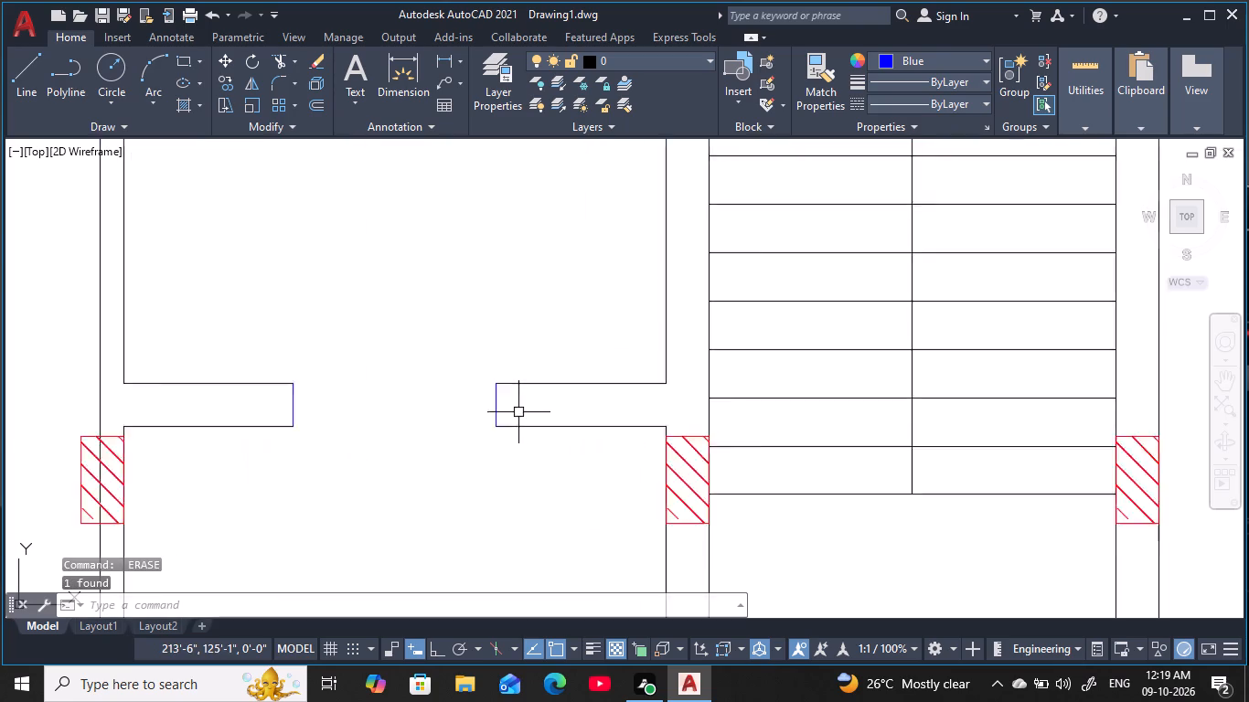
pyautogui.moveTo(518, 412); pyautogui.dragTo(519, 402, button='middle')
pyautogui.scroll(1, 518, 402)
pyautogui.press('Escape')
pyautogui.press('Escape')
pyautogui.press('Escape')
pyautogui.press('Escape')
pyautogui.press('m')
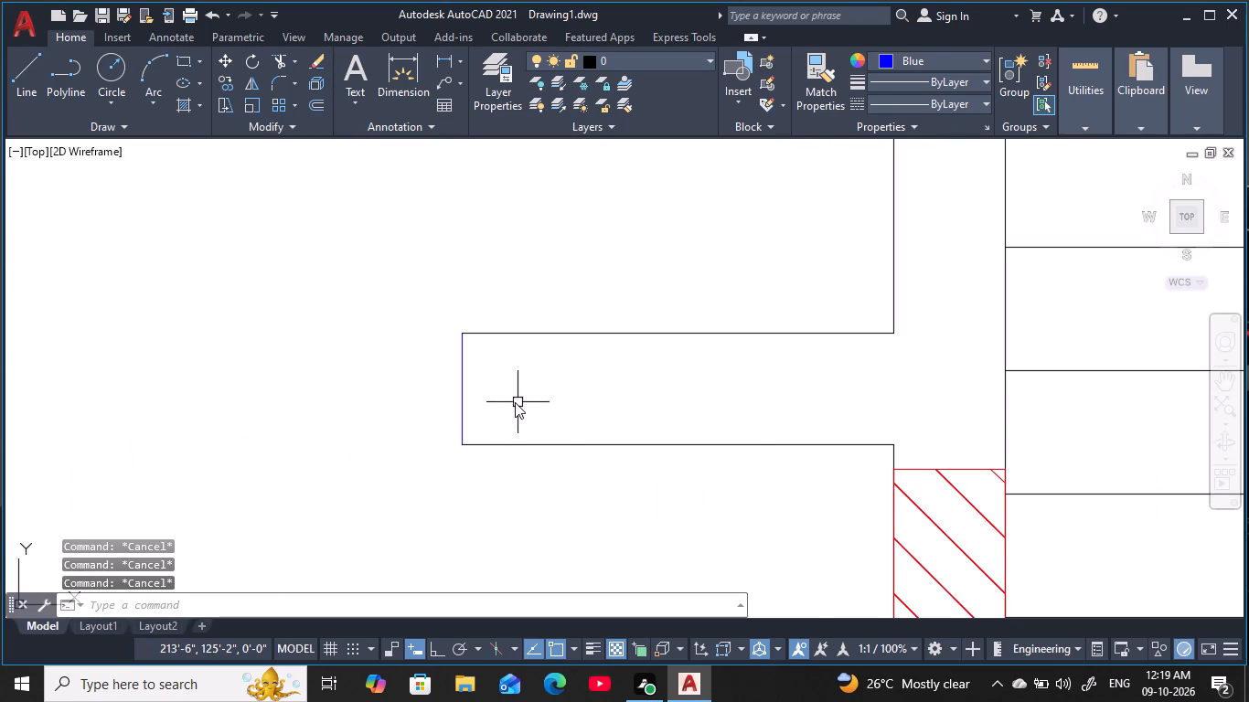
pyautogui.write('A')
pyautogui.press('space')
pyautogui.click(569, 335)
pyautogui.press('space')
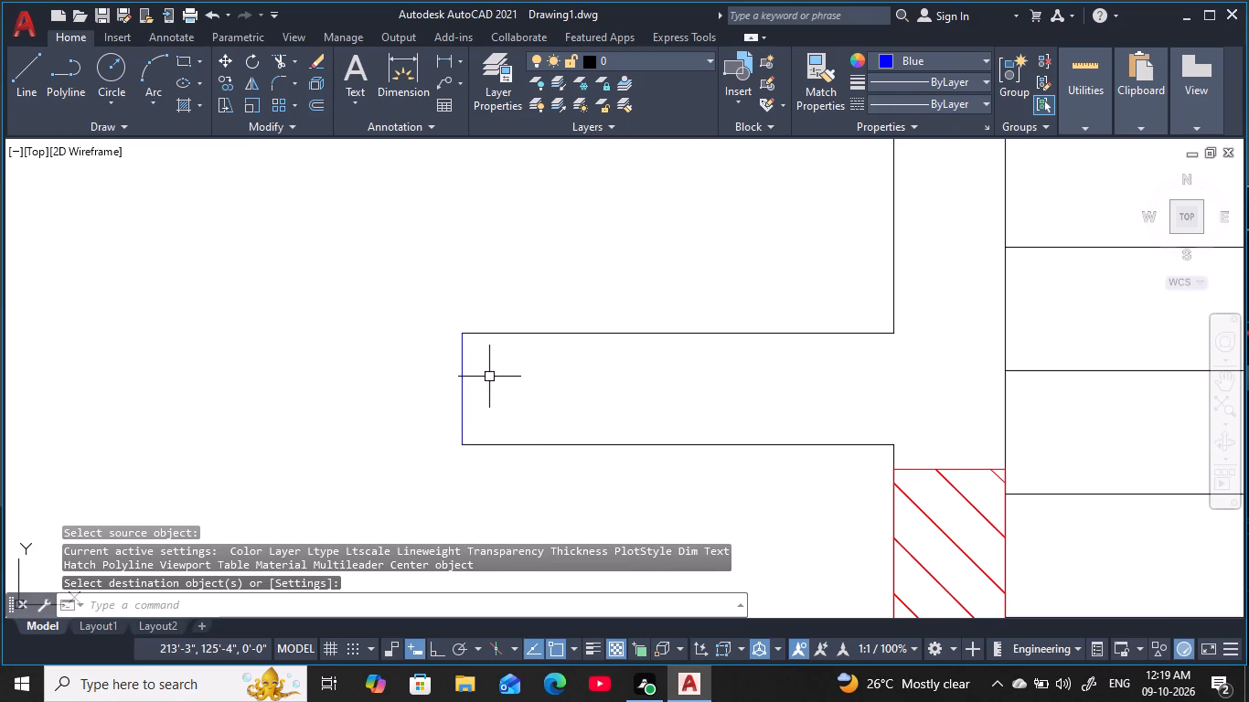
pyautogui.press('space')
pyautogui.click(549, 335)
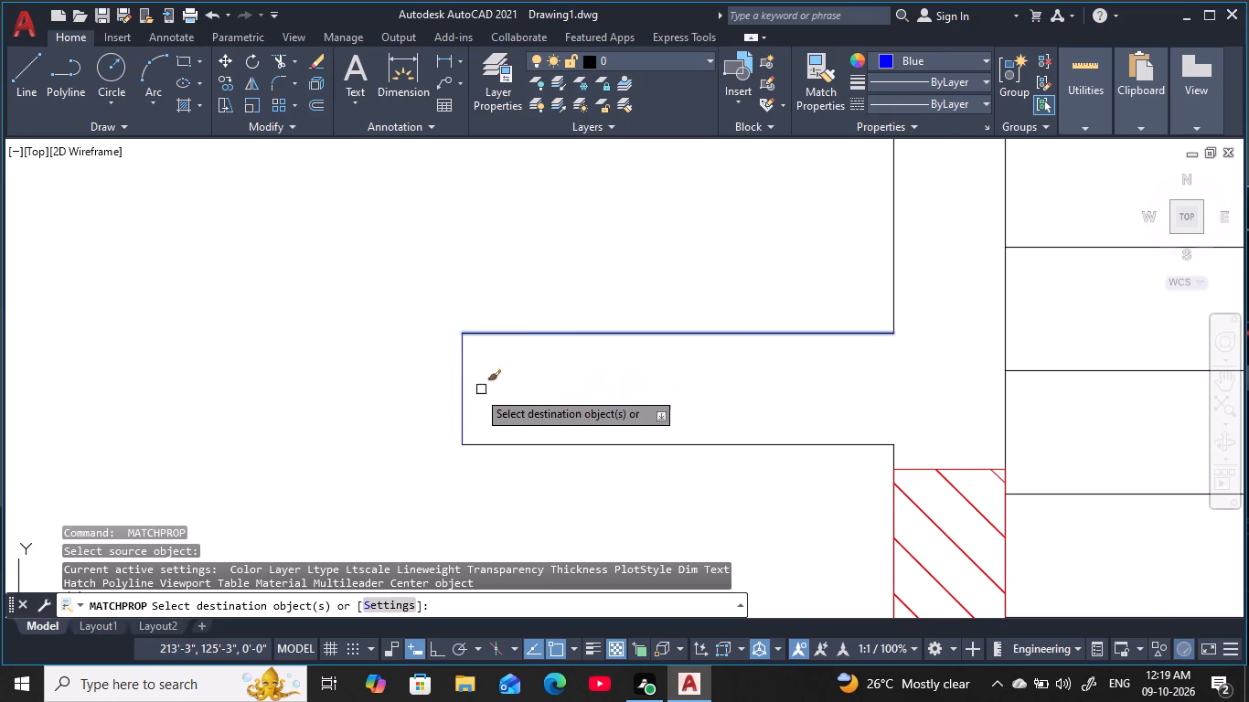
pyautogui.click(461, 403)
pyautogui.scroll(-2, 284, 406)
pyautogui.moveTo(437, 367); pyautogui.dragTo(511, 335, button='middle')
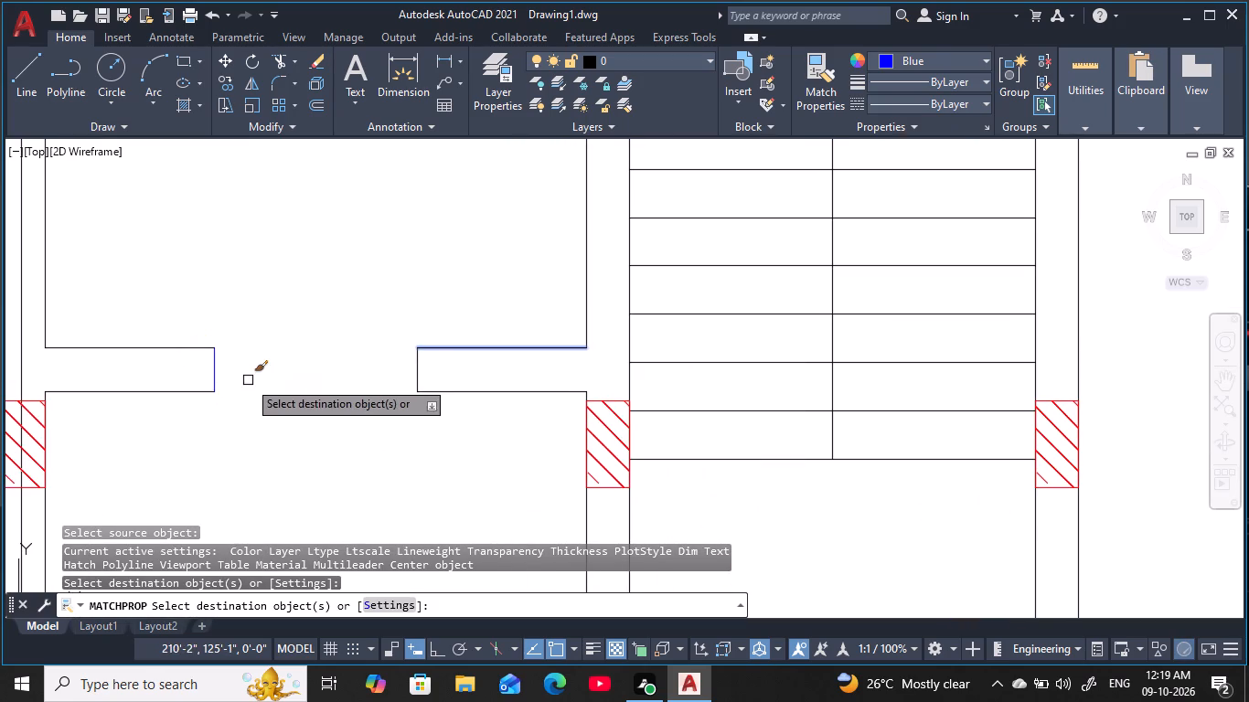
pyautogui.click(233, 378)
pyautogui.click(188, 375)
pyautogui.scroll(-3, 251, 367)
pyautogui.moveTo(262, 361); pyautogui.dragTo(284, 347, button='middle')
pyautogui.press('Escape')
pyautogui.press('Escape')
pyautogui.press('Escape')
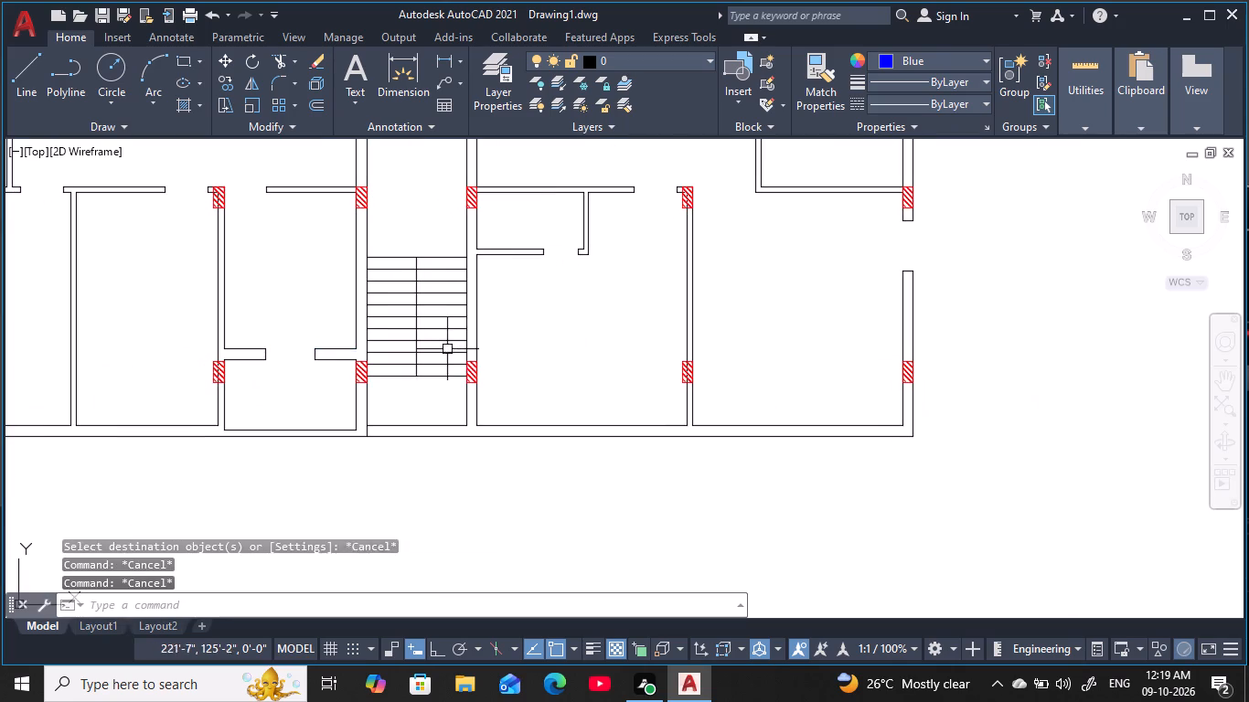
pyautogui.press('Escape')
pyautogui.press('Escape')
# Copy the east-hinged, south-swinging door symbol into the openings in the north walls of the two southwestern rooms.
pyautogui.moveTo(616, 348); pyautogui.dragTo(428, 394, button='middle')
pyautogui.scroll(-2, 491, 417)
pyautogui.moveTo(585, 399); pyautogui.dragTo(603, 398, button='middle')
pyautogui.press('Escape')
pyautogui.press('Escape')
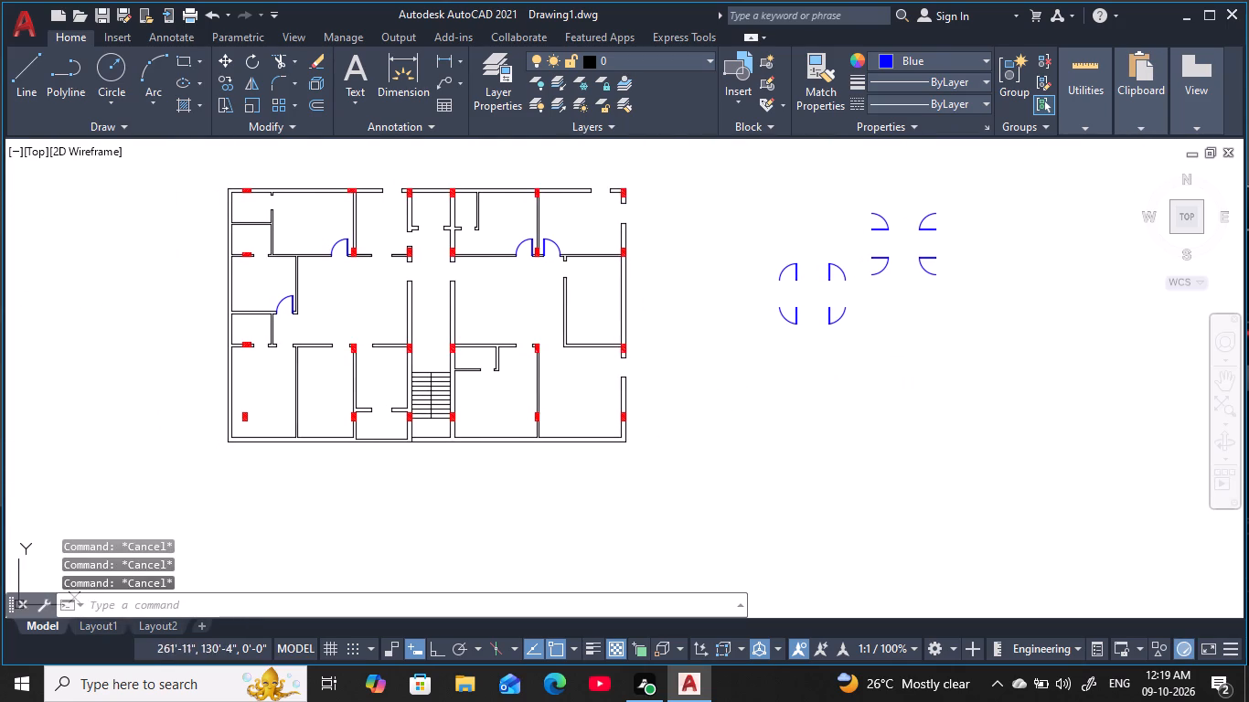
pyautogui.press('Escape')
pyautogui.press('Escape')
pyautogui.press('Escape')
pyautogui.press('Escape')
pyautogui.press('Escape')
pyautogui.press('Escape')
pyautogui.press('Escape')
pyautogui.click(806, 335)
pyautogui.click(740, 308)
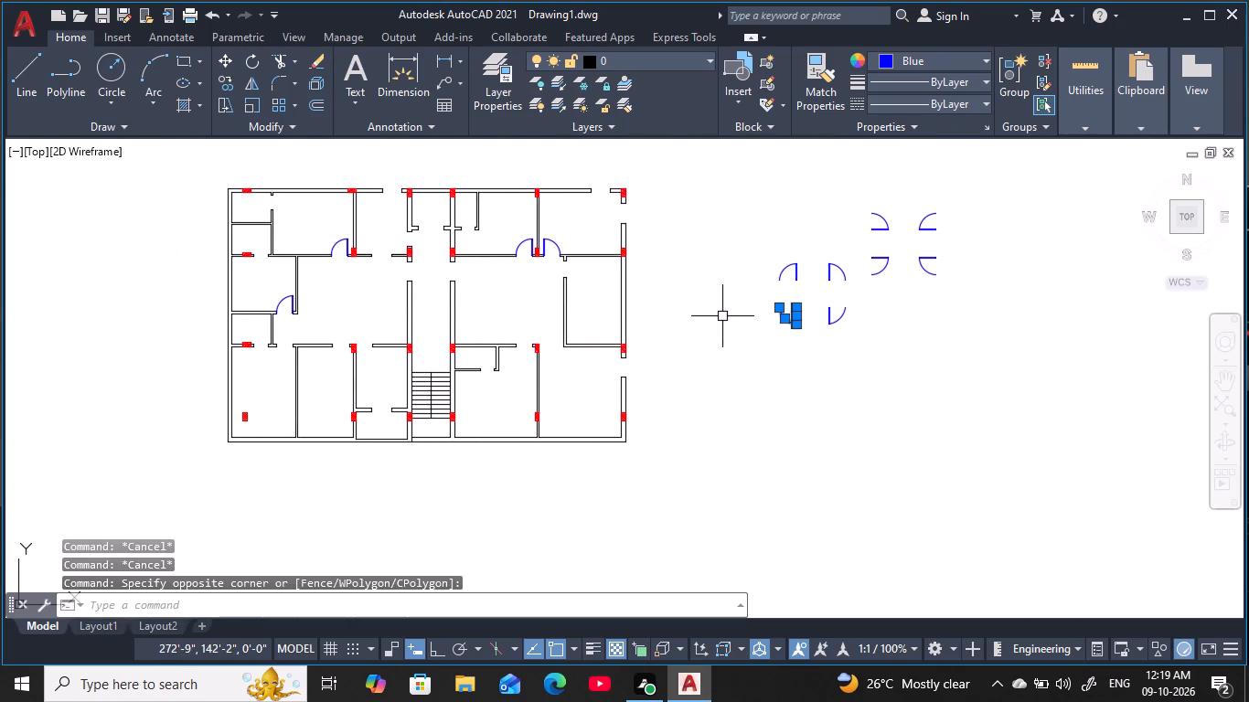
pyautogui.press('c')
pyautogui.write('O')
pyautogui.press('space')
pyautogui.scroll(2, 776, 300)
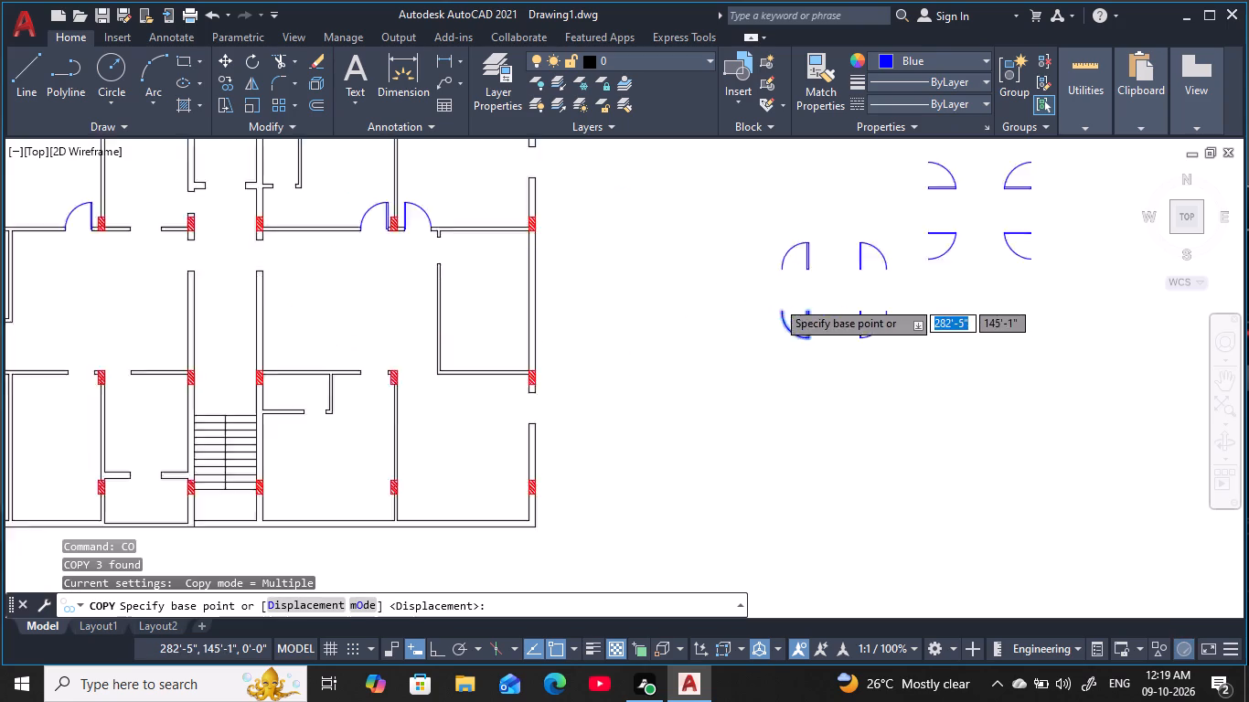
pyautogui.scroll(2, 776, 300)
pyautogui.click(801, 350)
pyautogui.scroll(-3, 429, 356)
pyautogui.moveTo(405, 355); pyautogui.dragTo(800, 271, button='middle')
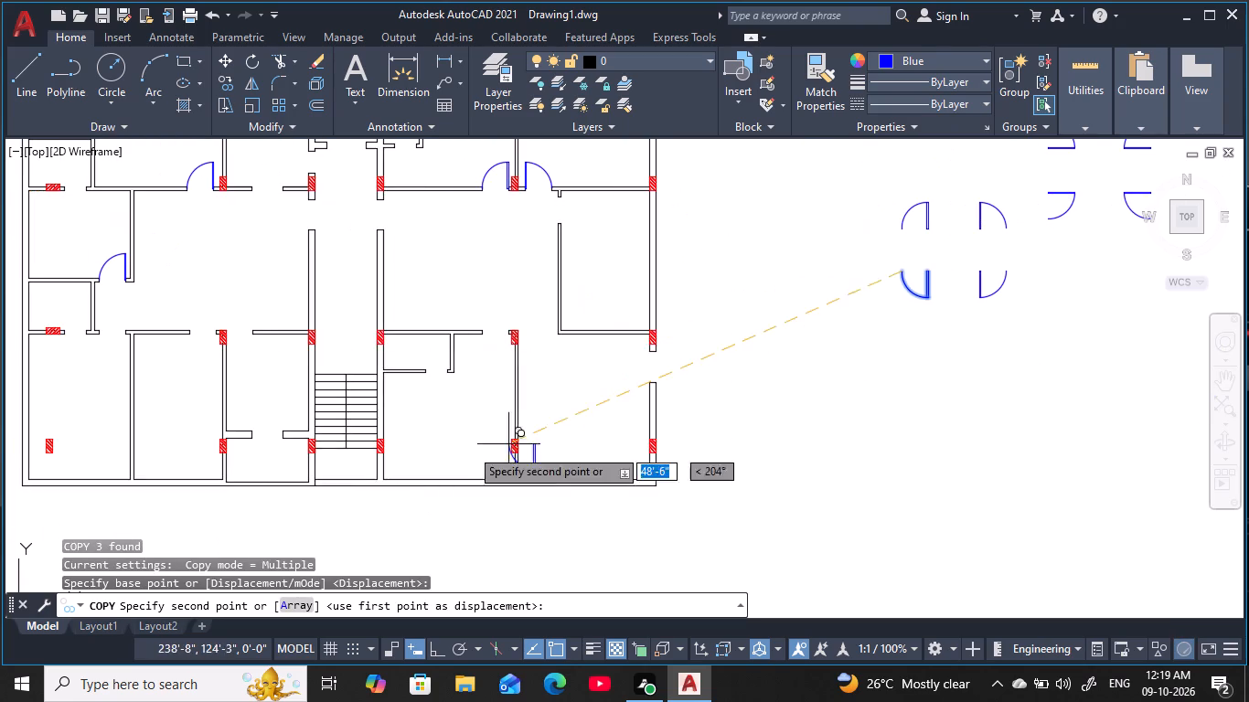
pyautogui.moveTo(358, 375); pyautogui.dragTo(706, 377, button='middle')
pyautogui.scroll(4, 508, 340)
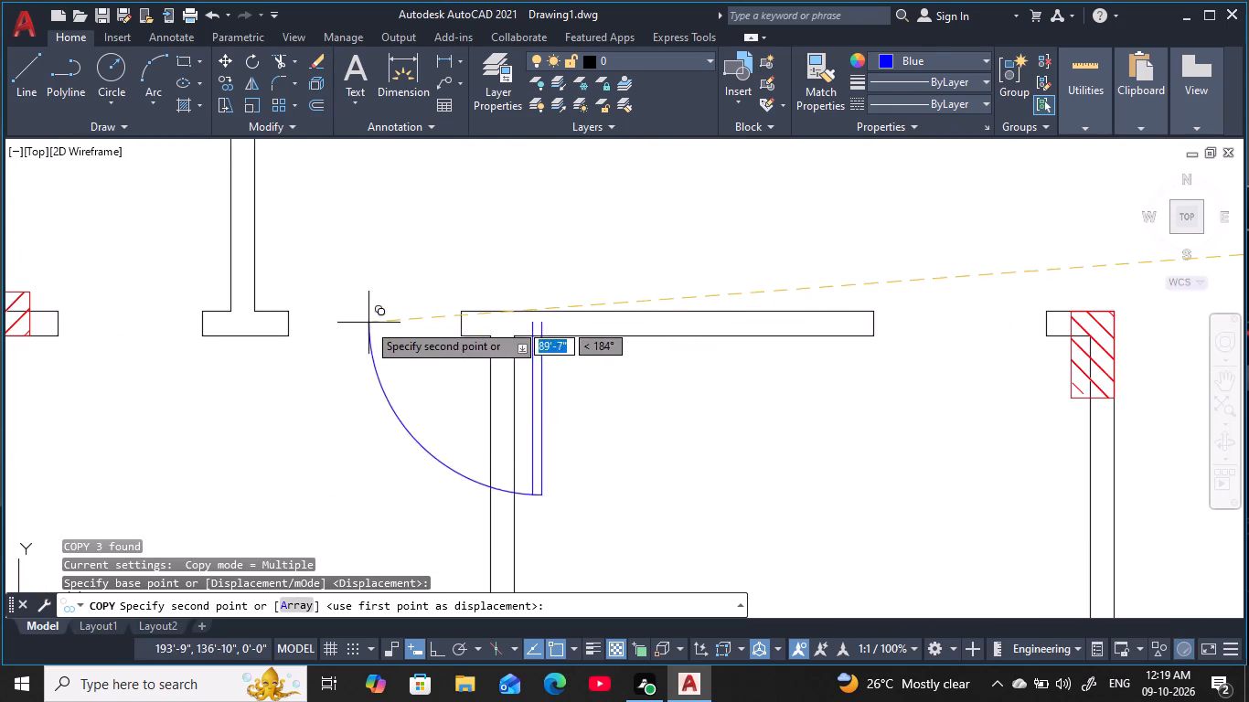
pyautogui.click(293, 325)
pyautogui.scroll(-3, 590, 341)
pyautogui.moveTo(597, 346); pyautogui.dragTo(458, 338, button='middle')
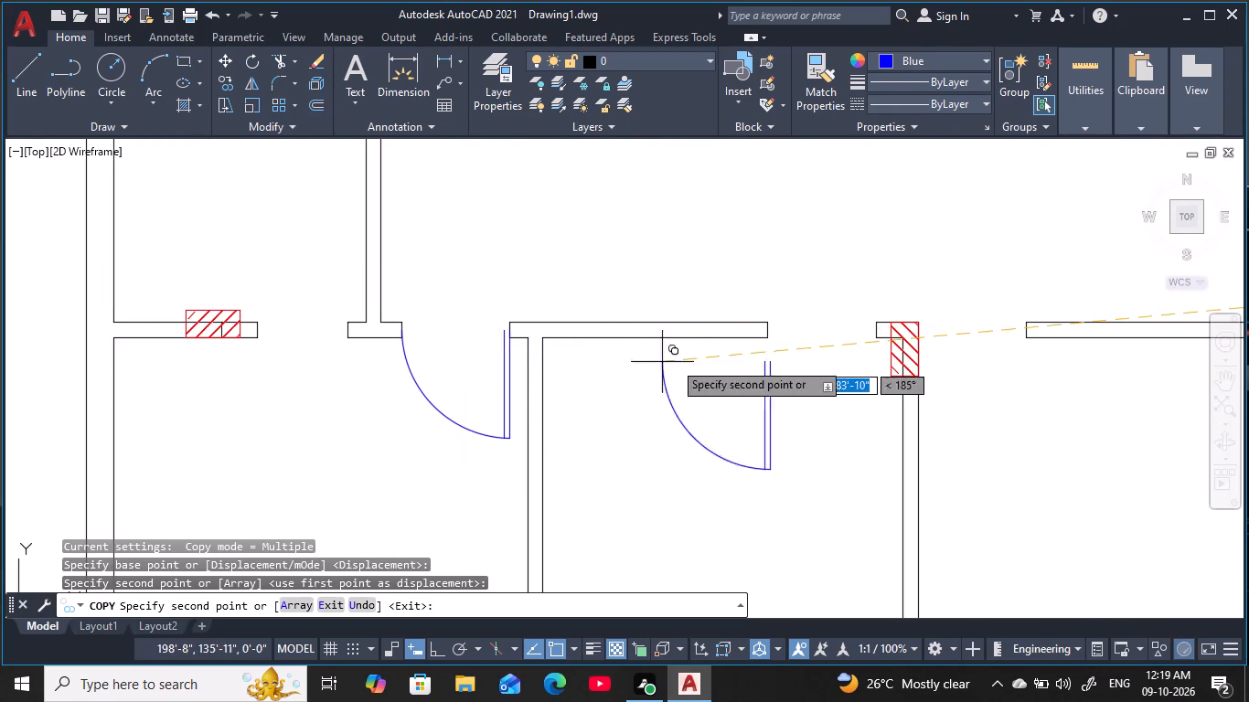
pyautogui.moveTo(691, 360); pyautogui.dragTo(376, 348, button='middle')
pyautogui.scroll(3, 534, 327)
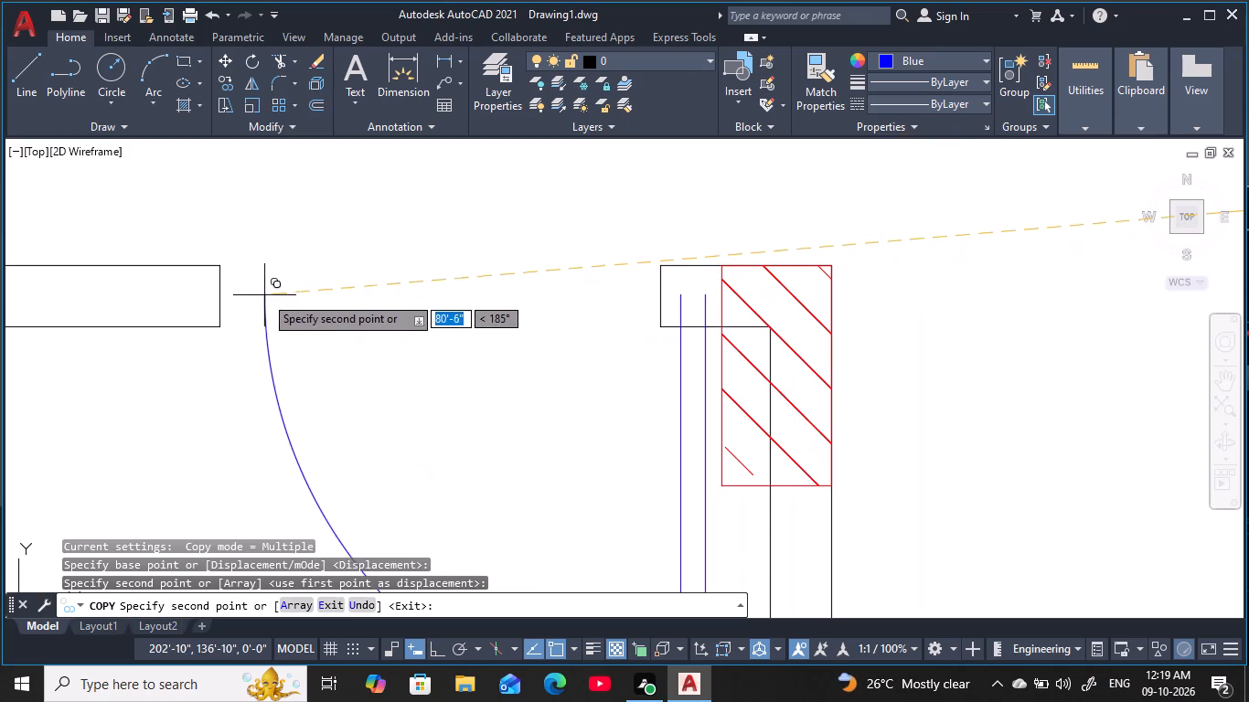
pyautogui.click(218, 293)
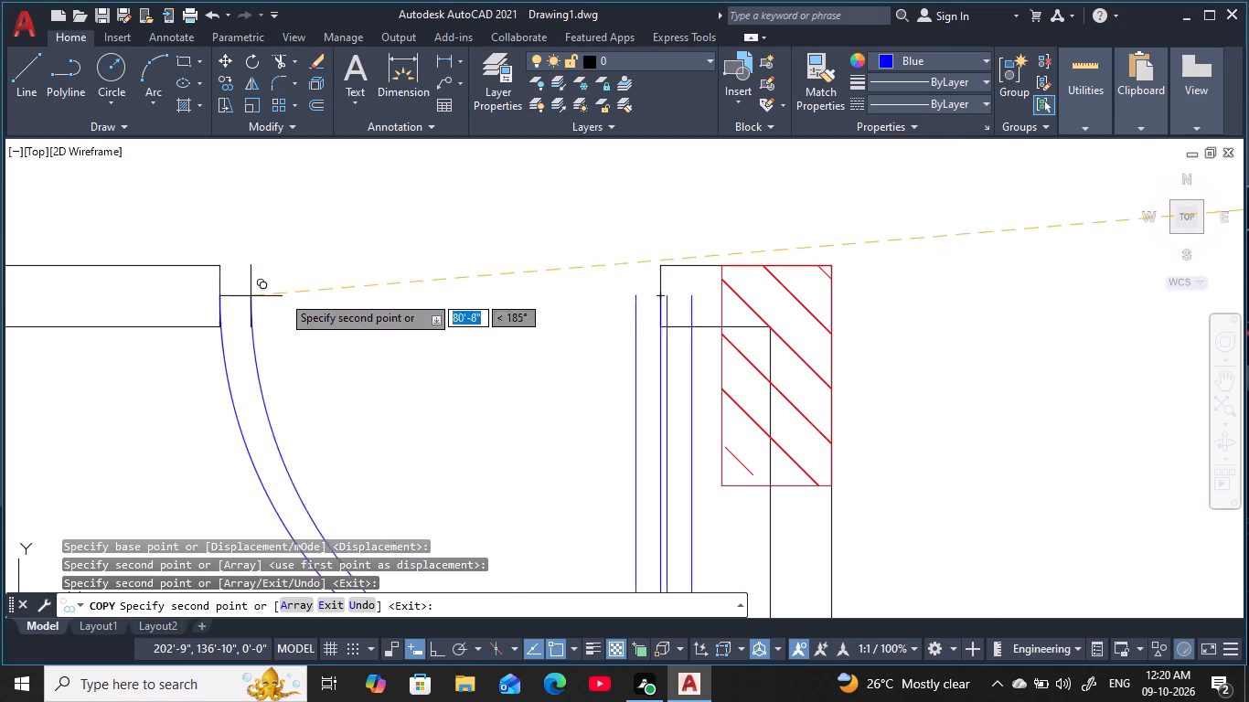
pyautogui.scroll(-5, 371, 294)
pyautogui.moveTo(449, 296); pyautogui.dragTo(365, 282, button='middle')
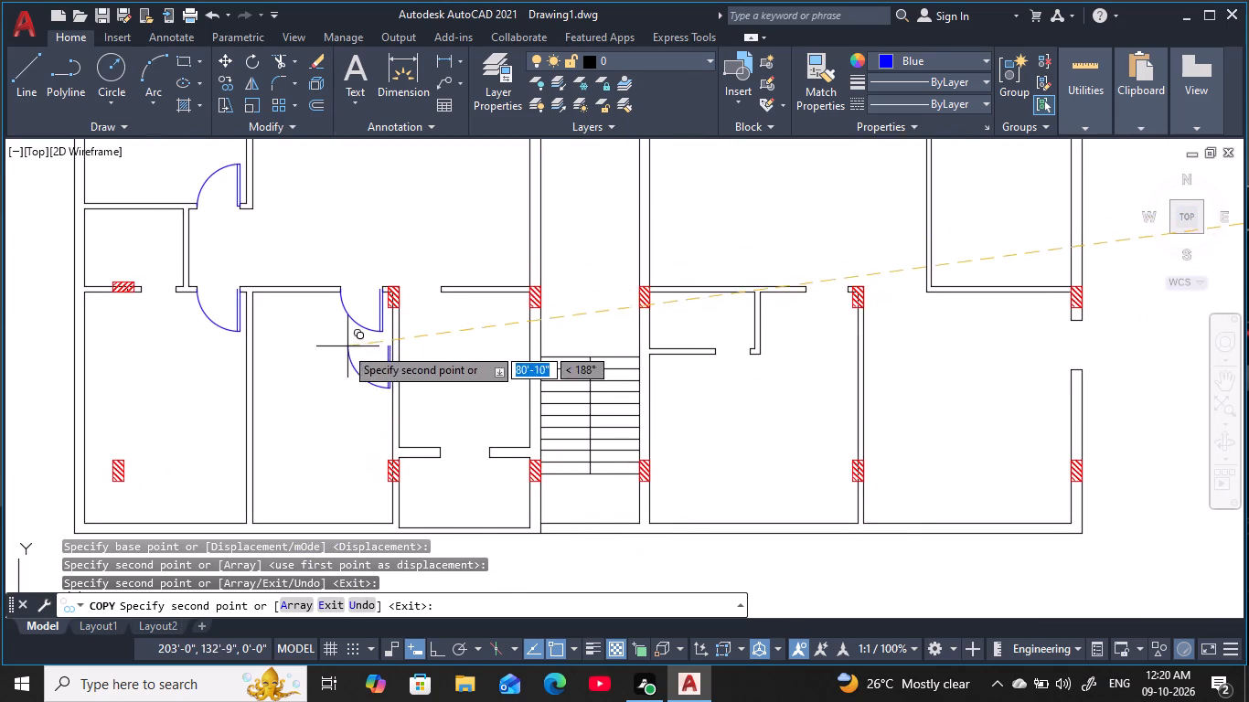
pyautogui.press('Escape')
pyautogui.press('Escape')
pyautogui.press('Escape')
pyautogui.press('Escape')
pyautogui.press('Escape')
pyautogui.press('Escape')
pyautogui.press('Escape')
pyautogui.press('Escape')
pyautogui.press('Escape')
pyautogui.press('Escape')
pyautogui.press('Escape')
pyautogui.press('Escape')
pyautogui.press('Escape')
pyautogui.press('Escape')
pyautogui.press('Escape')
pyautogui.press('Escape')
pyautogui.press('Escape')
pyautogui.press('Escape')
pyautogui.press('Escape')
# Draw a short line closing the north end of the door leaf on the westernmost of the two new doors.
pyautogui.scroll(4, 246, 299)
pyautogui.press('Escape')
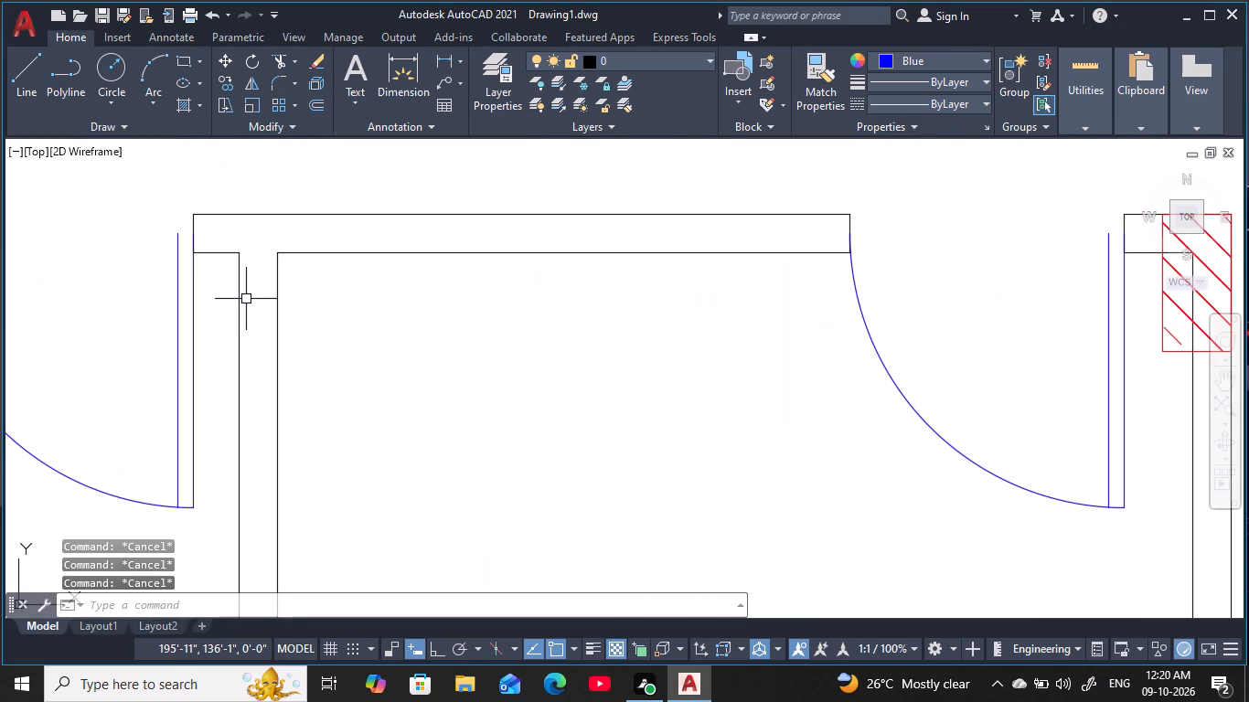
pyautogui.write('L')
pyautogui.press('space')
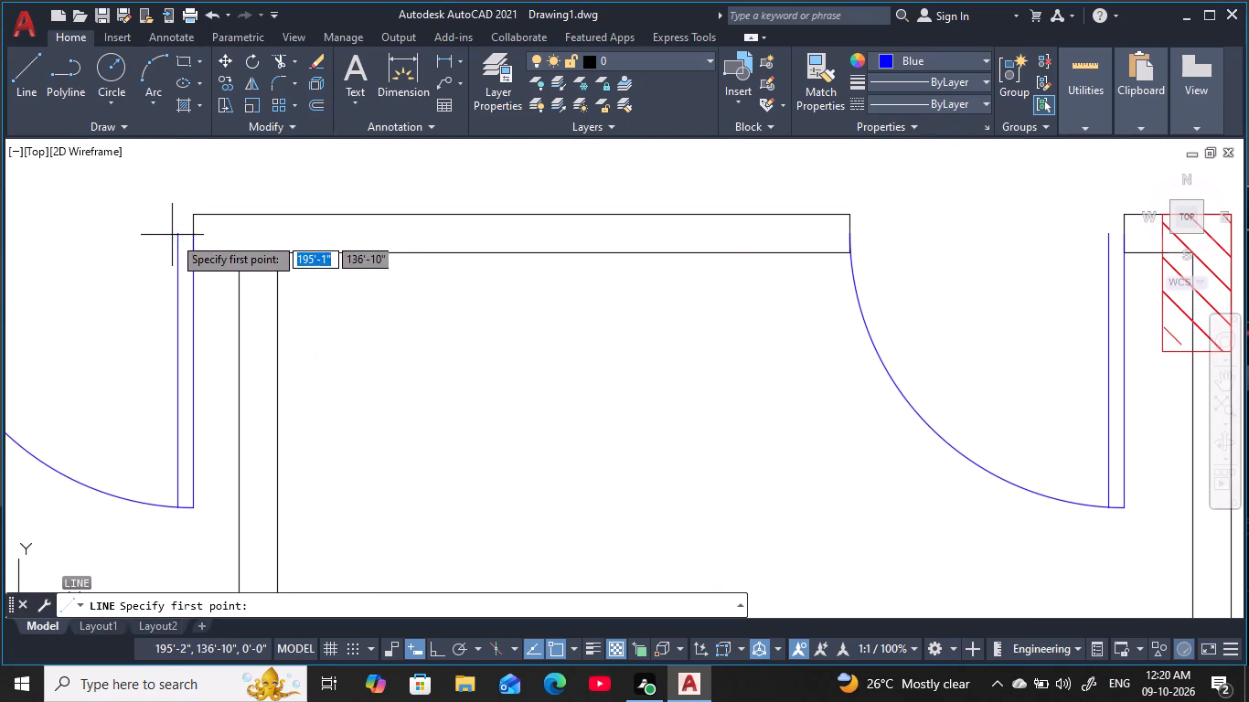
pyautogui.click(173, 237)
pyautogui.click(191, 234)
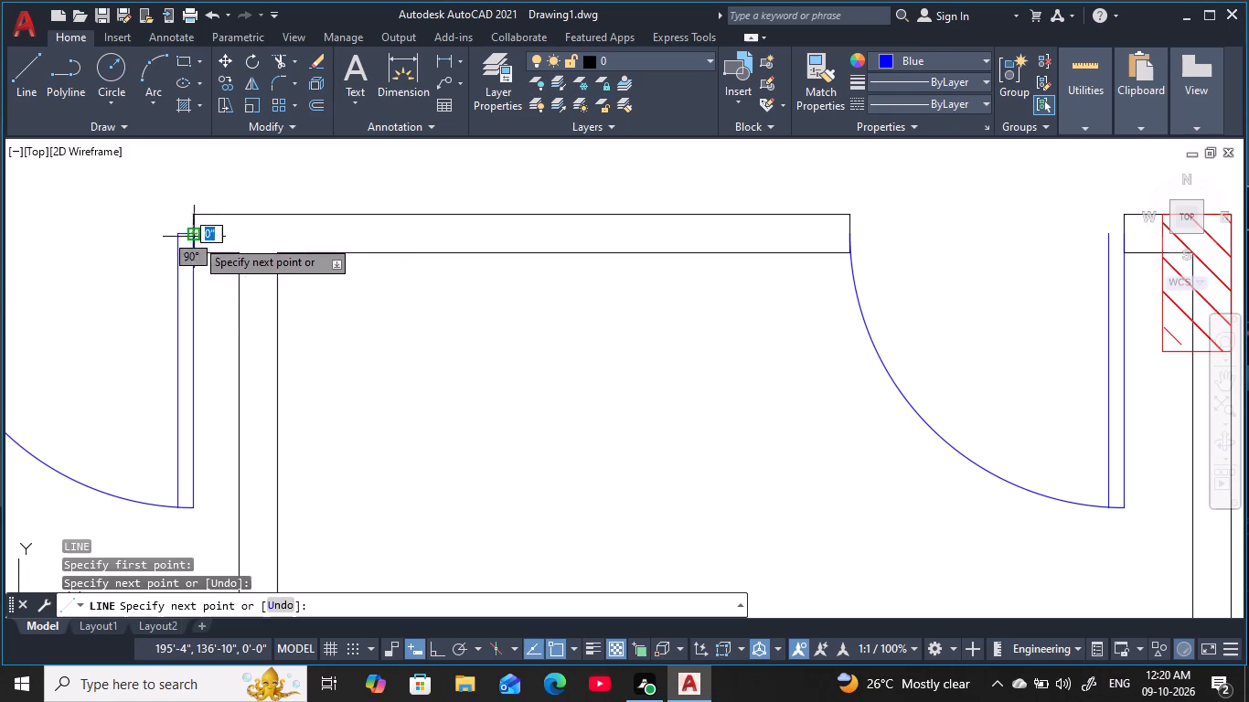
pyautogui.scroll(-2, 385, 314)
pyautogui.moveTo(366, 313); pyautogui.dragTo(254, 311, button='middle')
pyautogui.press('Escape')
pyautogui.press('Escape')
pyautogui.press('Escape')
pyautogui.press('Escape')
# Draw a 2" line closing the north end of the other new door's leaf, beside the hatched column.
pyautogui.scroll(4, 554, 302)
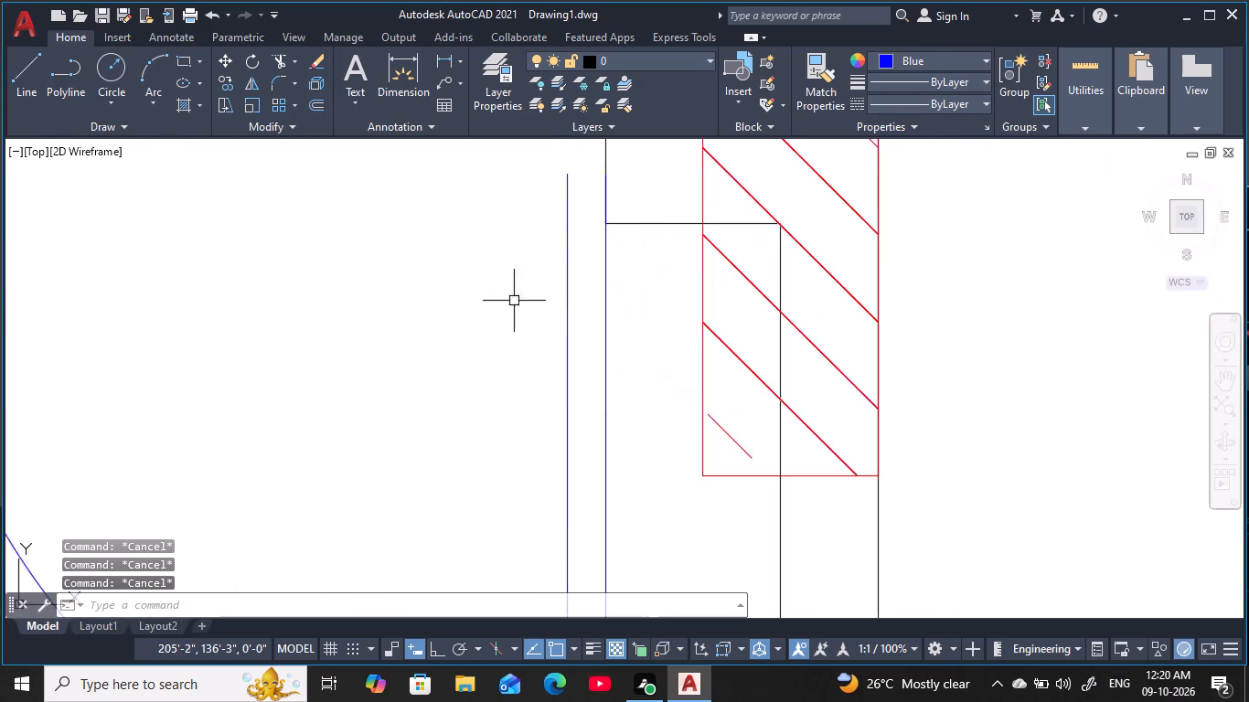
pyautogui.press('Escape')
pyautogui.scroll(1, 507, 301)
pyautogui.moveTo(485, 305); pyautogui.dragTo(418, 392, button='middle')
pyautogui.press('Escape')
pyautogui.press('Escape')
pyautogui.moveTo(486, 287); pyautogui.dragTo(412, 376, button='middle')
pyautogui.press('Escape')
pyautogui.press('Escape')
pyautogui.press('space')
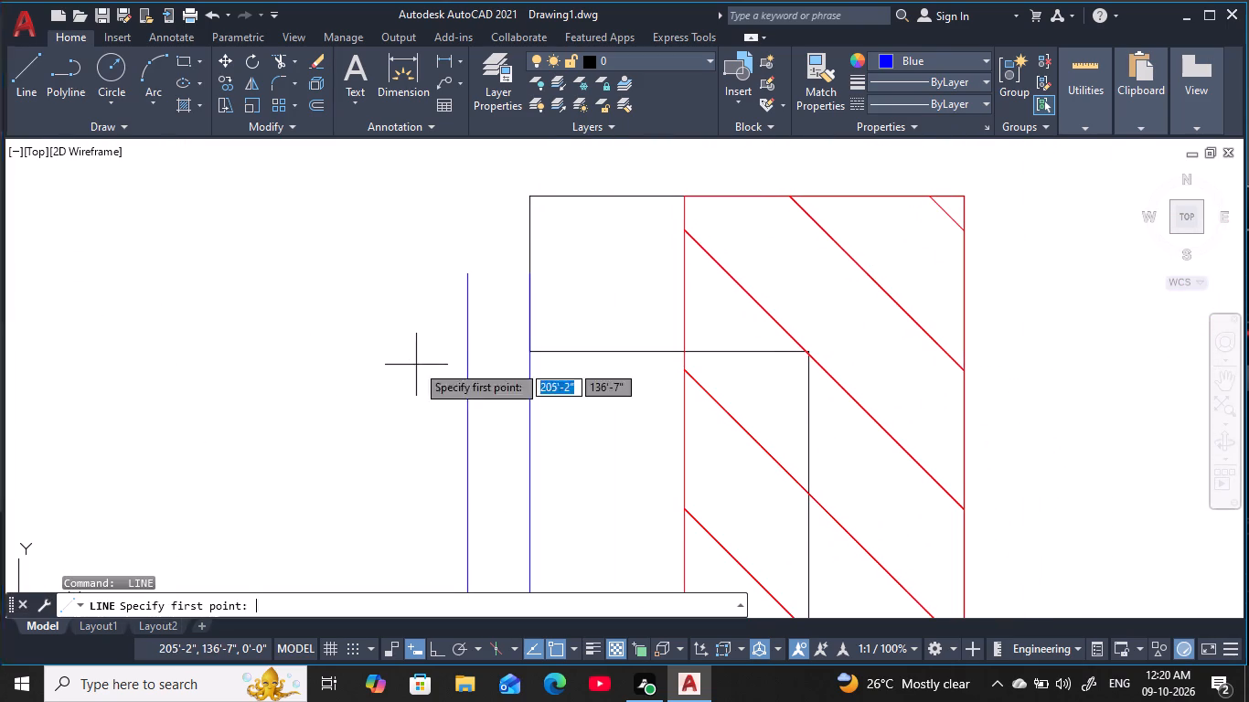
pyautogui.click(464, 277)
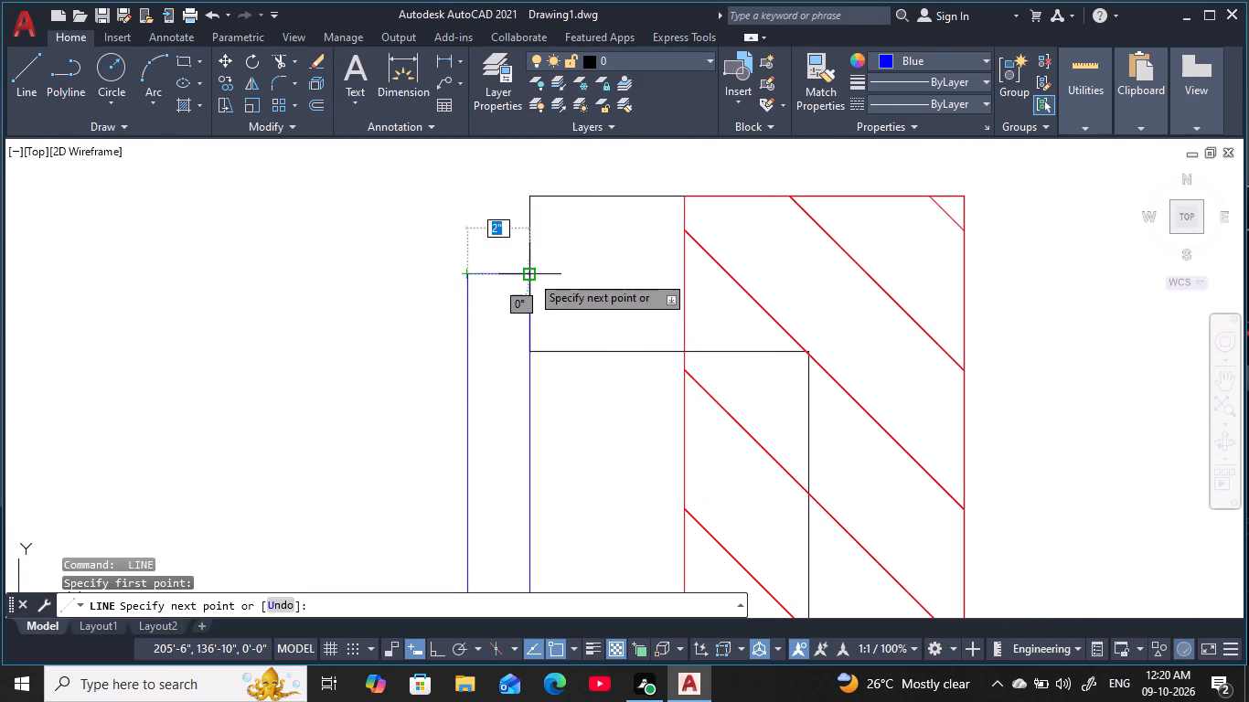
pyautogui.click(531, 274)
pyautogui.scroll(-4, 557, 296)
pyautogui.moveTo(560, 297); pyautogui.dragTo(453, 274, button='middle')
pyautogui.press('Escape')
pyautogui.press('Escape')
pyautogui.press('Escape')
# Copy the complete east-hinged, south-swinging door symbol into the opening beside the column, in the north wall of the room east of the staircase.
pyautogui.scroll(-3, 673, 335)
pyautogui.moveTo(617, 322); pyautogui.dragTo(591, 305, button='middle')
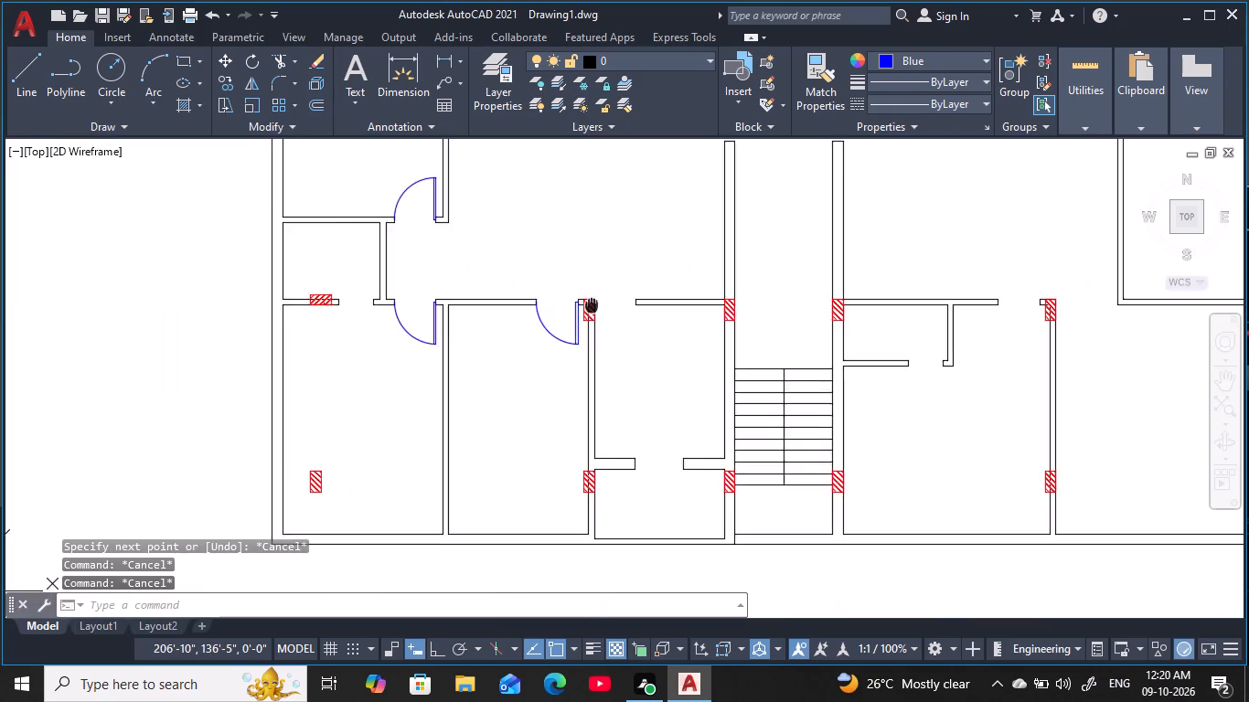
pyautogui.moveTo(591, 305); pyautogui.dragTo(525, 265, button='middle')
pyautogui.press('Escape')
pyautogui.press('Escape')
pyautogui.moveTo(547, 302); pyautogui.dragTo(506, 279, button='middle')
pyautogui.scroll(-2, 506, 279)
pyautogui.moveTo(528, 293); pyautogui.dragTo(496, 382, button='middle')
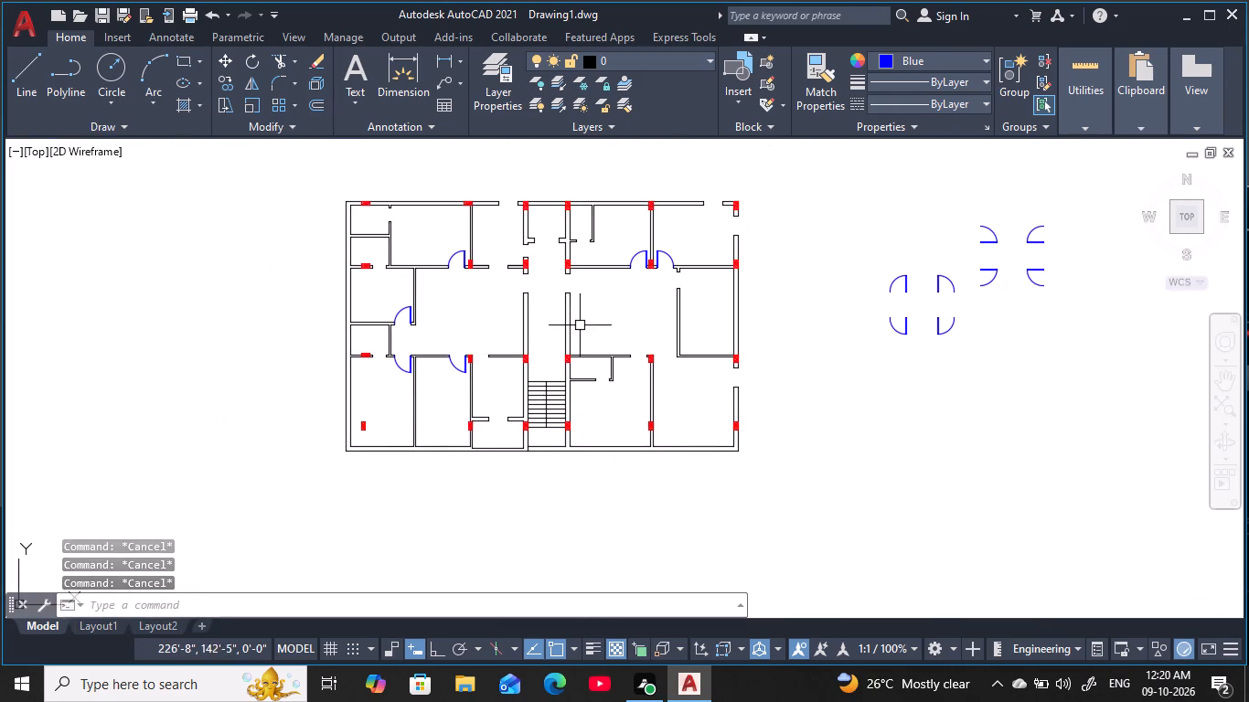
pyautogui.moveTo(934, 293); pyautogui.dragTo(920, 292, button='middle')
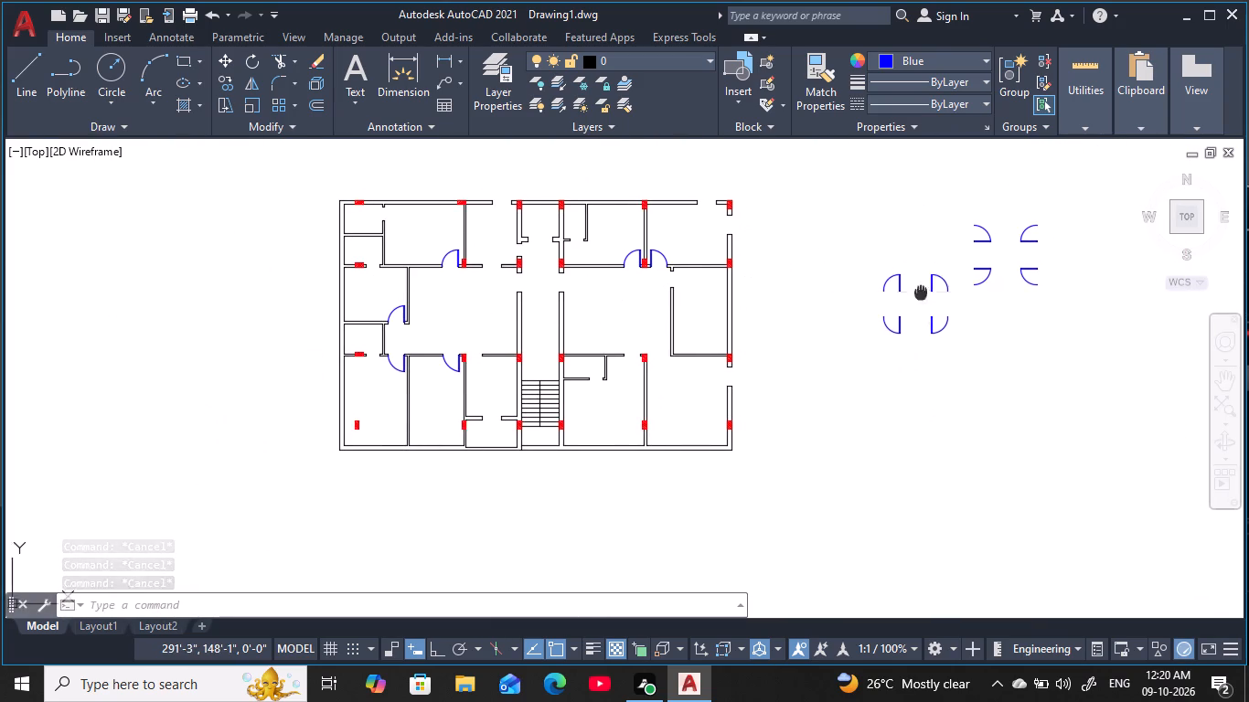
pyautogui.moveTo(920, 292); pyautogui.dragTo(840, 291, button='middle')
pyautogui.scroll(2, 829, 300)
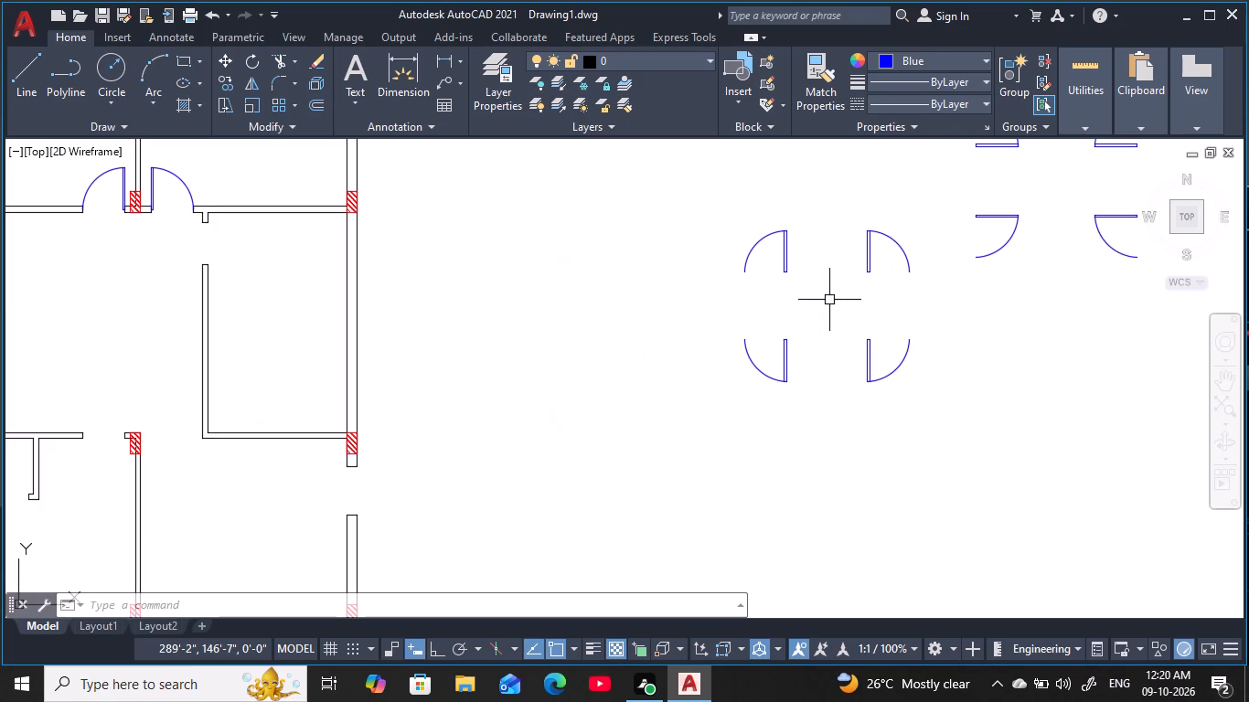
pyautogui.click(803, 407)
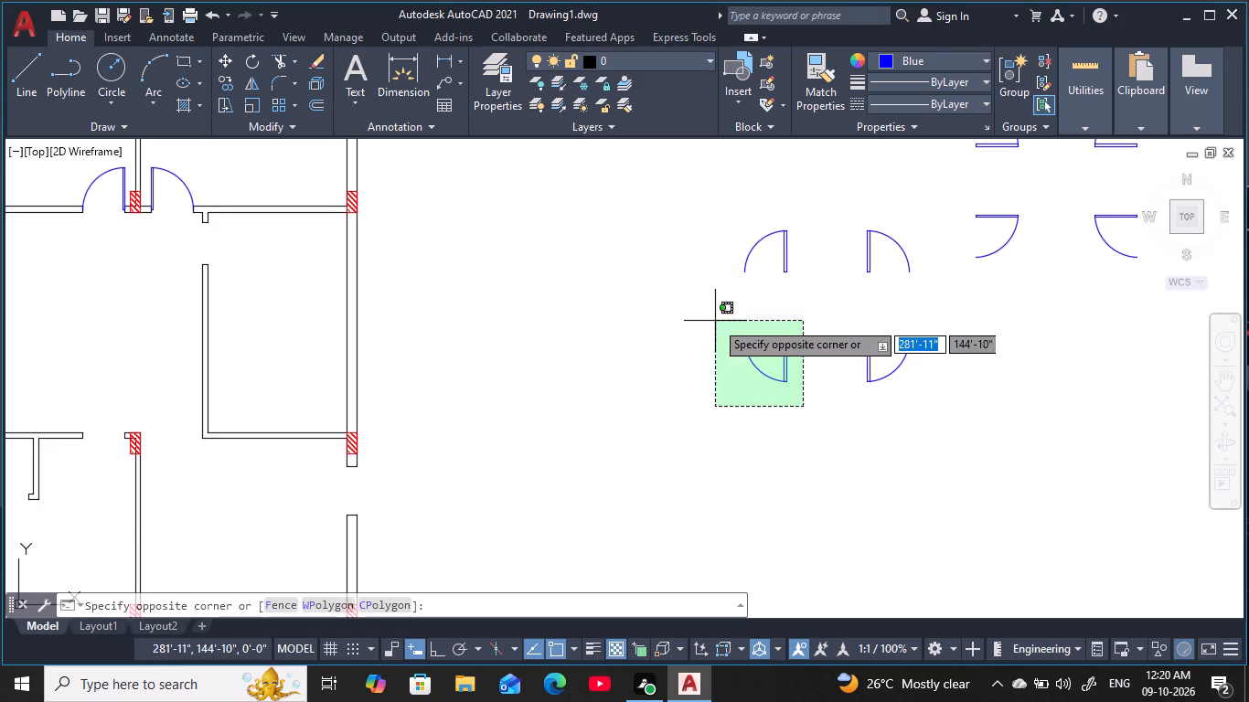
pyautogui.click(678, 322)
pyautogui.write('CO')
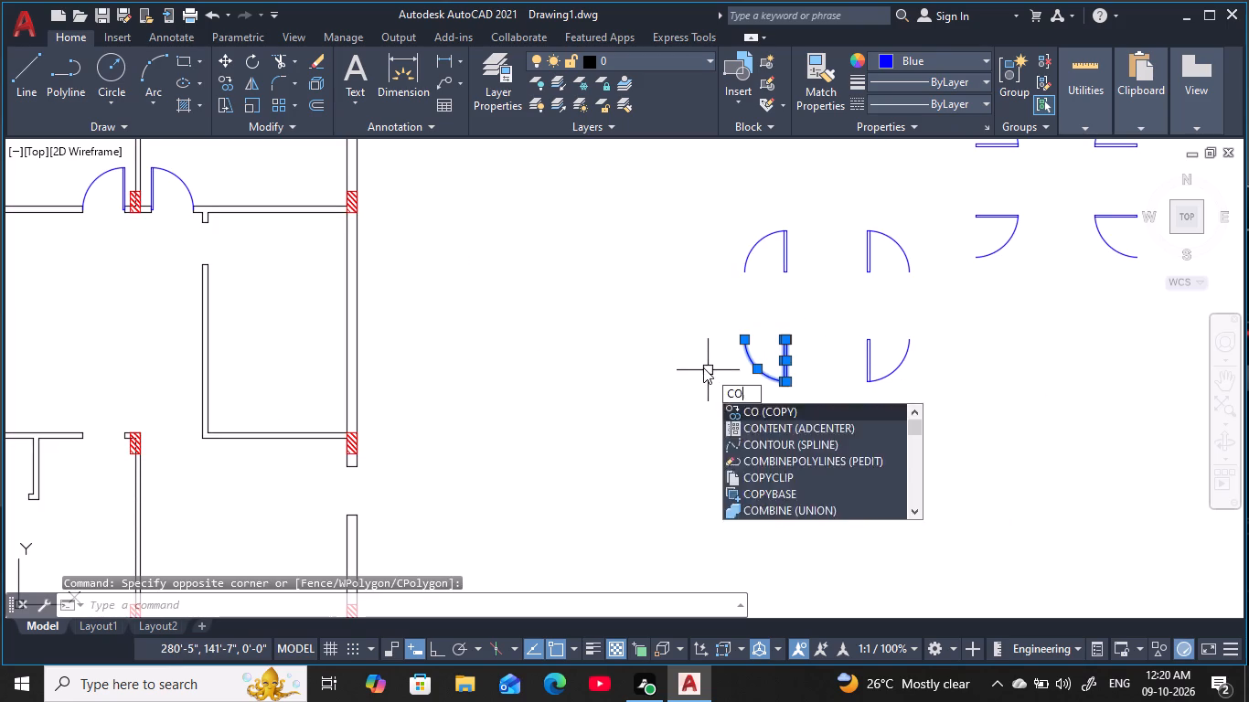
pyautogui.press('space')
pyautogui.click(742, 340)
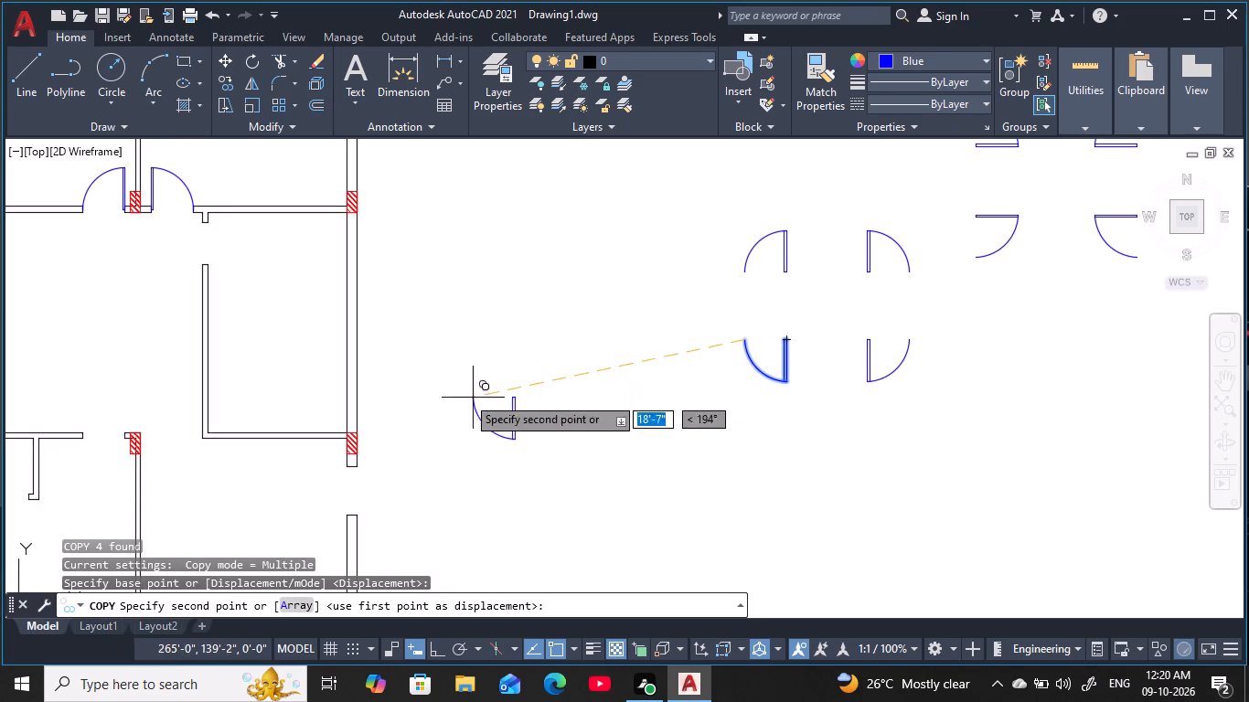
pyautogui.moveTo(453, 384); pyautogui.dragTo(556, 346, button='middle')
pyautogui.moveTo(303, 400); pyautogui.dragTo(471, 345, button='middle')
pyautogui.scroll(1, 396, 343)
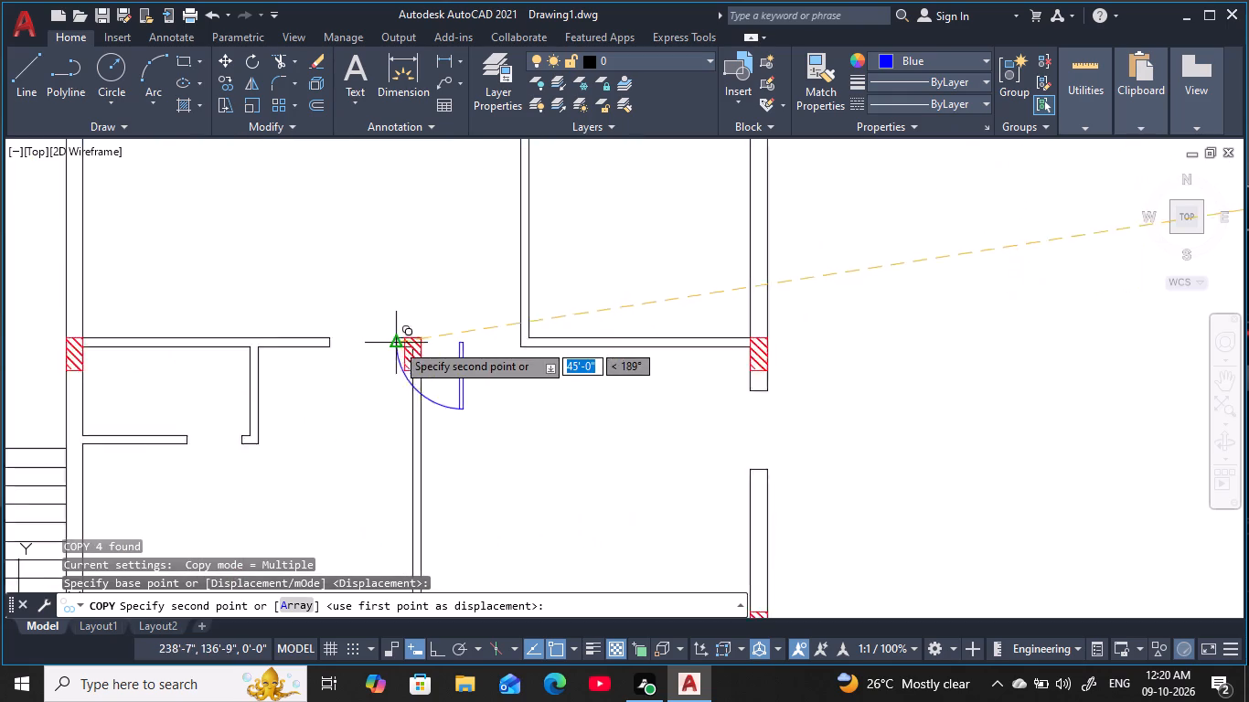
pyautogui.scroll(2, 396, 343)
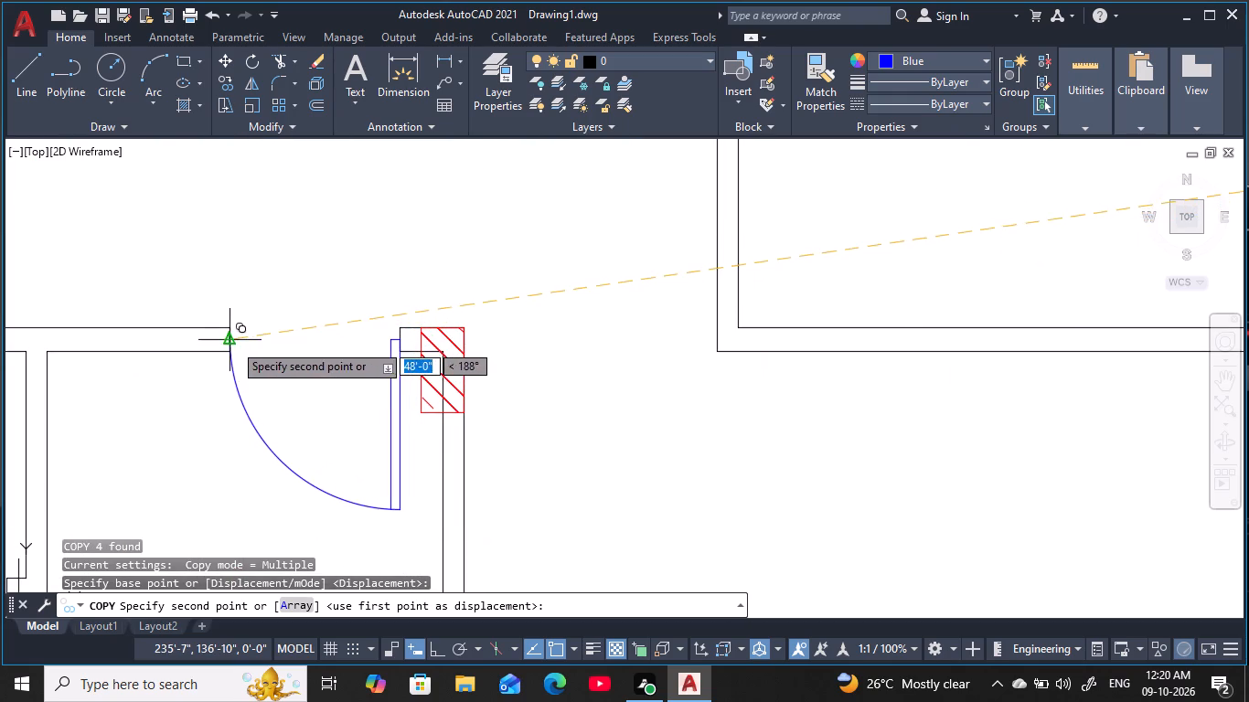
pyautogui.click(233, 343)
pyautogui.scroll(-2, 240, 346)
pyautogui.scroll(-3, 435, 360)
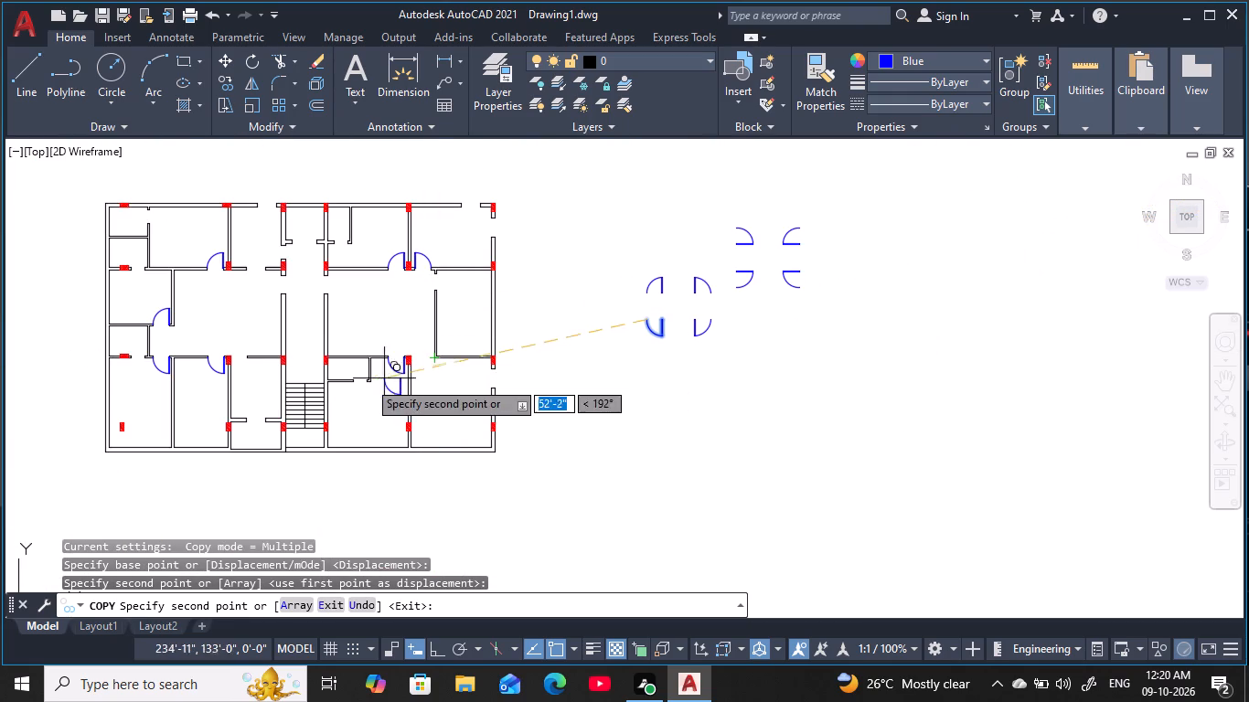
pyautogui.moveTo(343, 319); pyautogui.dragTo(454, 287, button='middle')
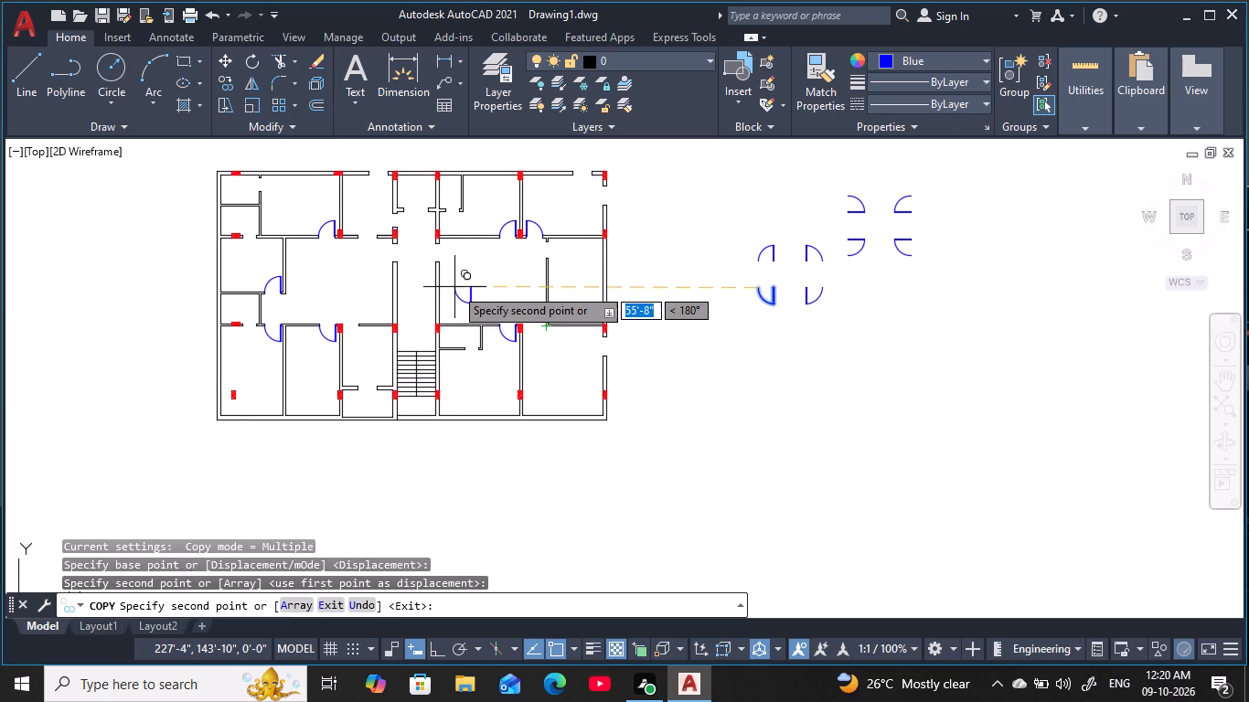
pyautogui.press('Escape')
pyautogui.press('Escape')
pyautogui.press('Escape')
pyautogui.press('Escape')
pyautogui.press('Escape')
pyautogui.press('Escape')
pyautogui.press('Escape')
pyautogui.press('Escape')
pyautogui.press('Escape')
pyautogui.press('Escape')
pyautogui.press('Escape')
pyautogui.press('Escape')
pyautogui.press('Escape')
pyautogui.press('Escape')
pyautogui.press('Escape')
pyautogui.press('Escape')
pyautogui.press('Escape')
# Draw a circle of radius 2'-6" in the empty area outside the plan, south of the existing door symbols.
pyautogui.moveTo(472, 281); pyautogui.dragTo(433, 286, button='middle')
pyautogui.press('Escape')
pyautogui.press('Escape')
pyautogui.press('c')
pyautogui.press('space')
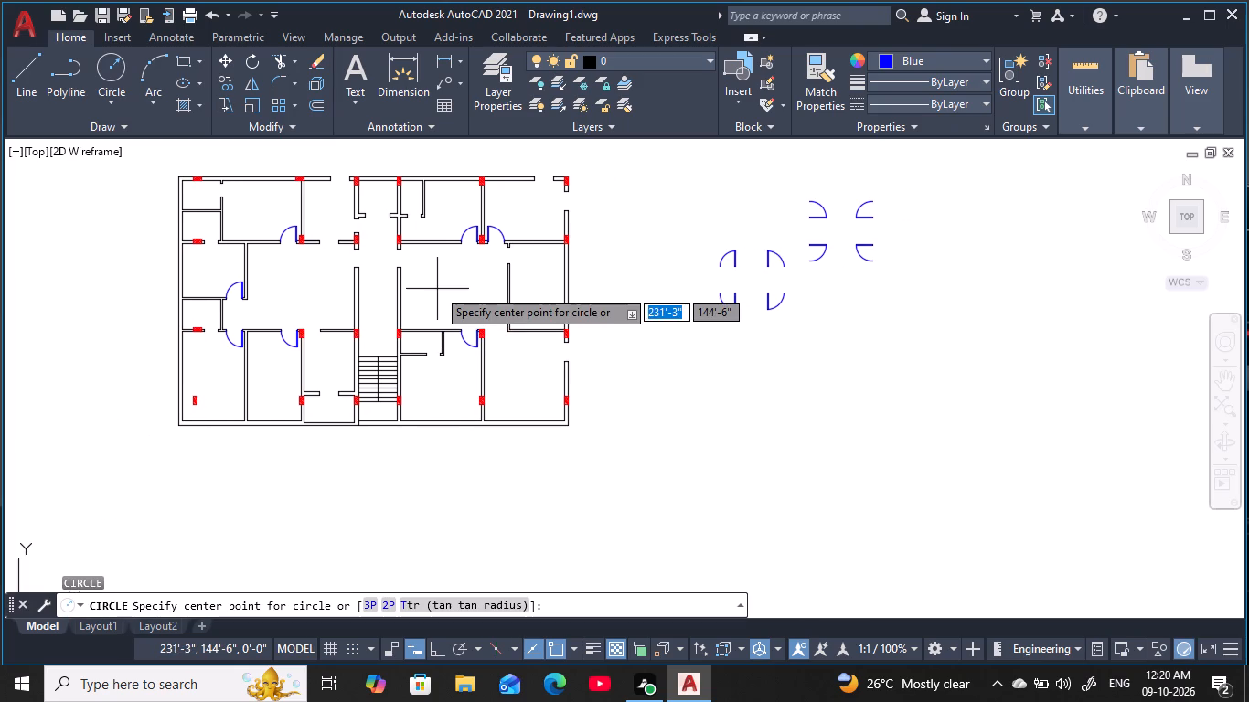
pyautogui.click(678, 376)
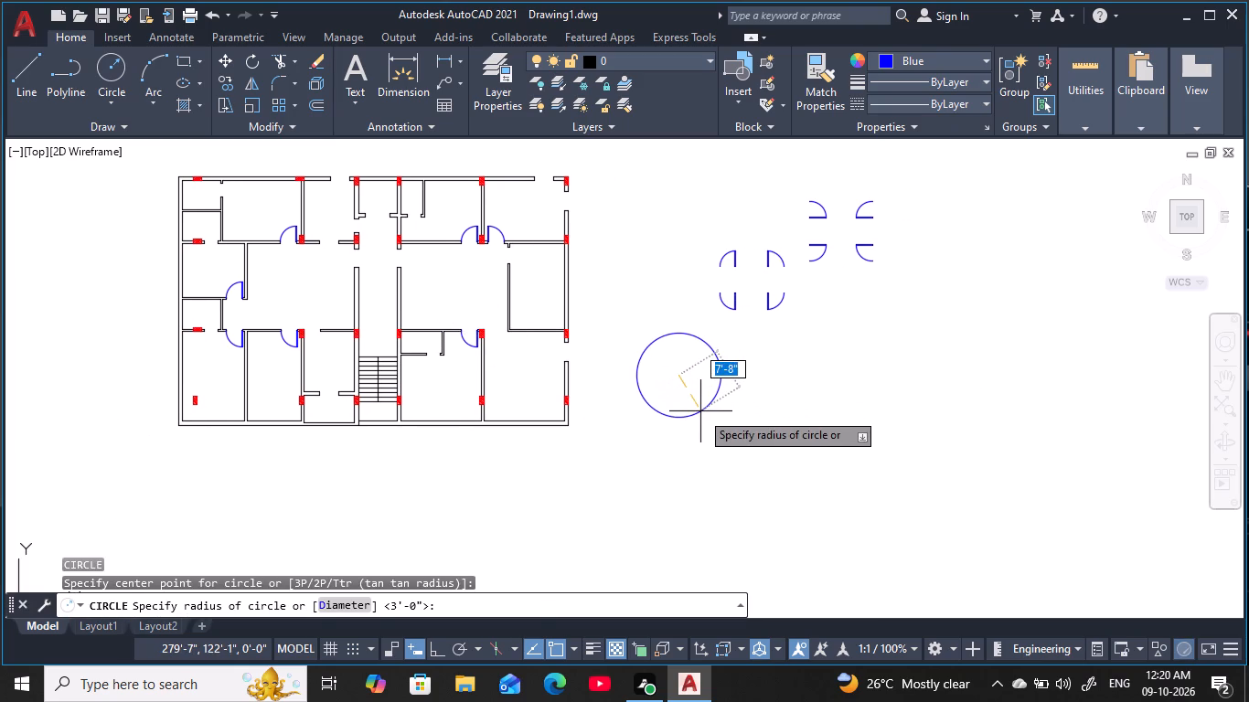
pyautogui.press('2')
pyautogui.press("'")
pyautogui.write('6')
pyautogui.press('space')
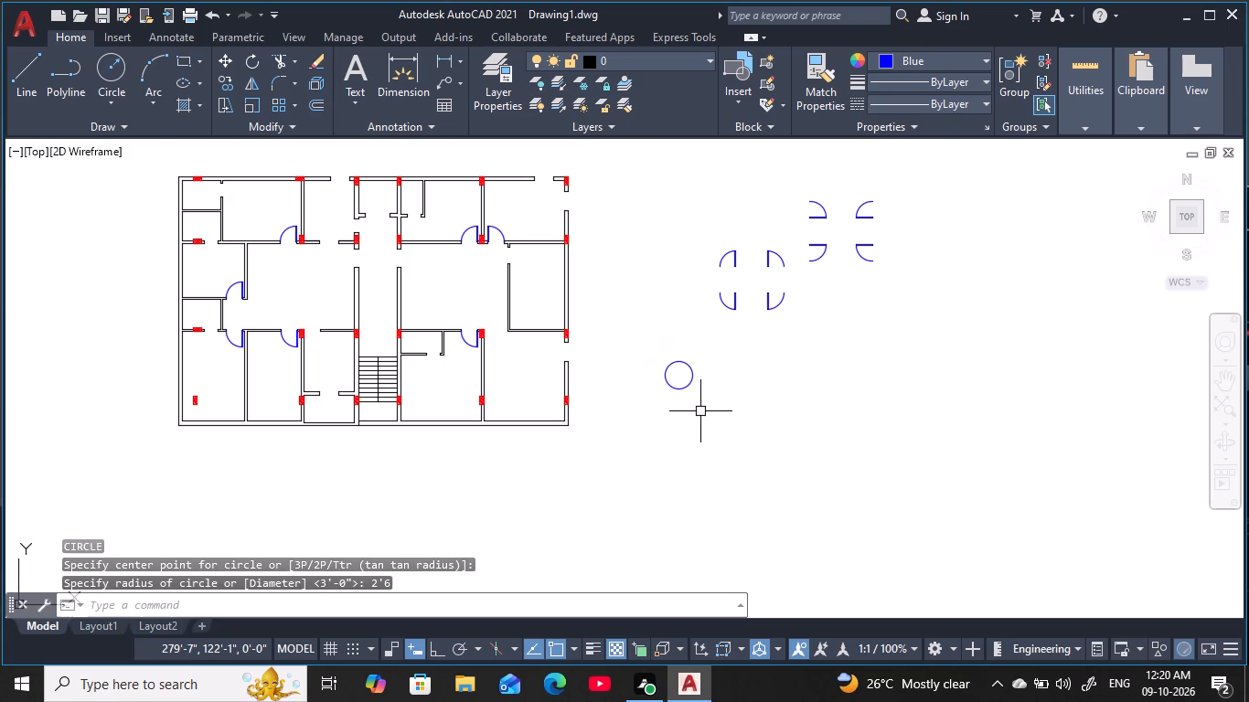
# Draw two connected lines in the new circle, from its north quadrant to the centre and on to its east quadrant.
pyautogui.scroll(3, 677, 376)
pyautogui.write('L')
pyautogui.press('space')
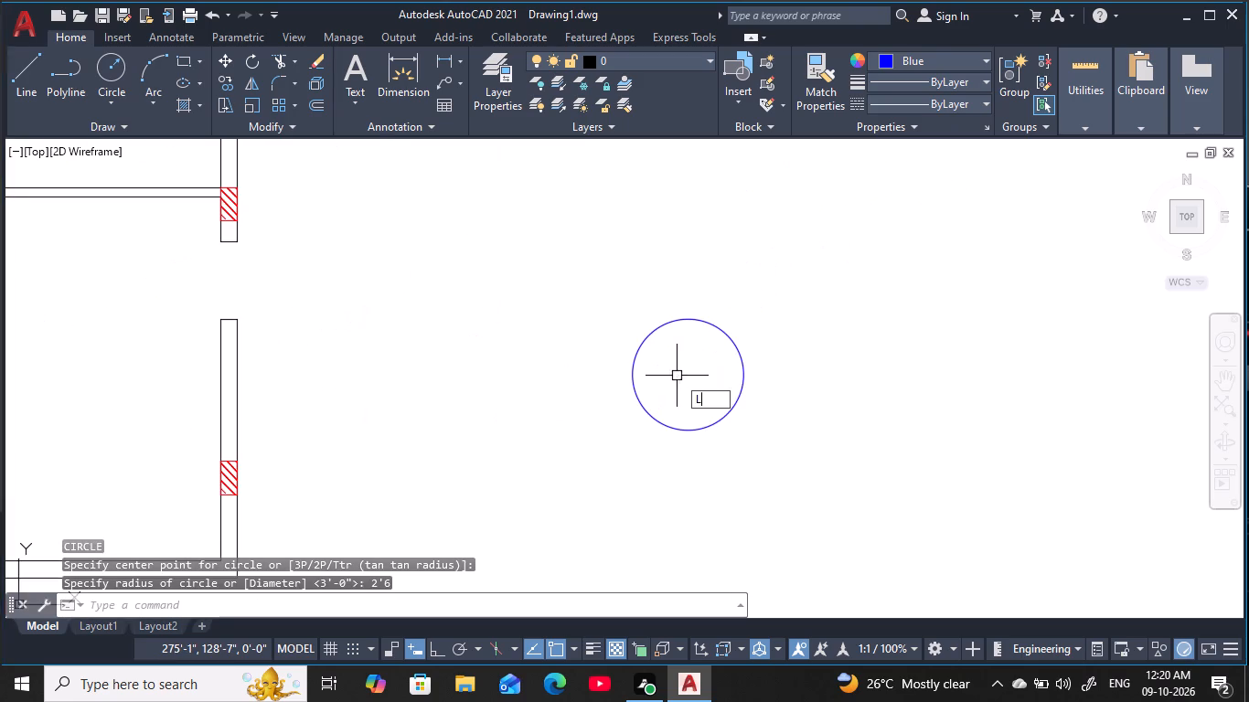
pyautogui.click(688, 320)
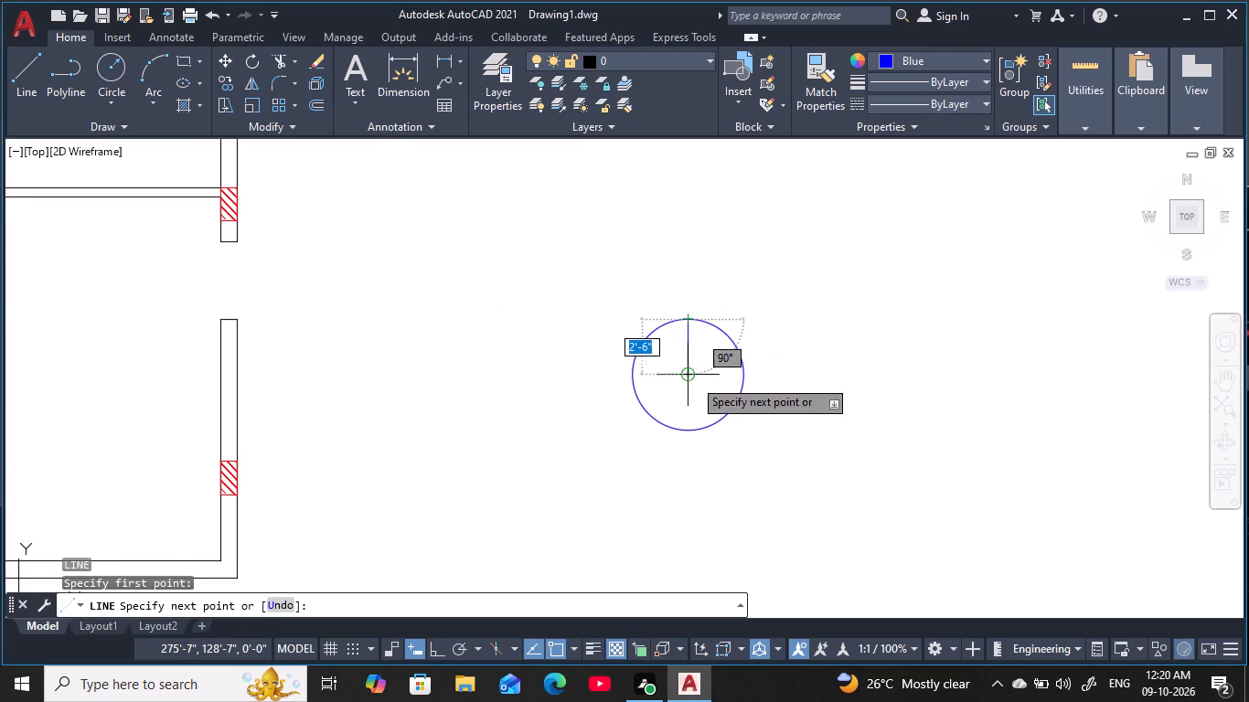
pyautogui.click(695, 381)
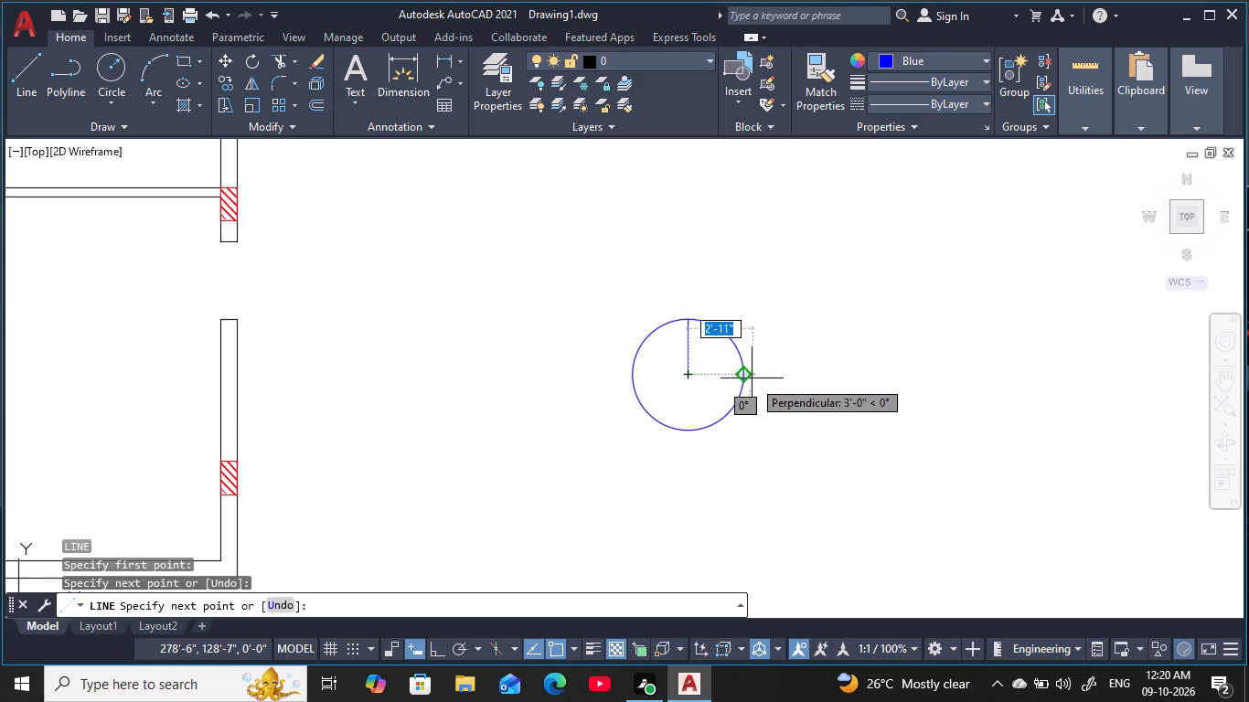
pyautogui.click(746, 372)
pyautogui.press('Escape')
pyautogui.press('Escape')
pyautogui.press('Escape')
pyautogui.press('Escape')
pyautogui.press('Escape')
pyautogui.press('Escape')
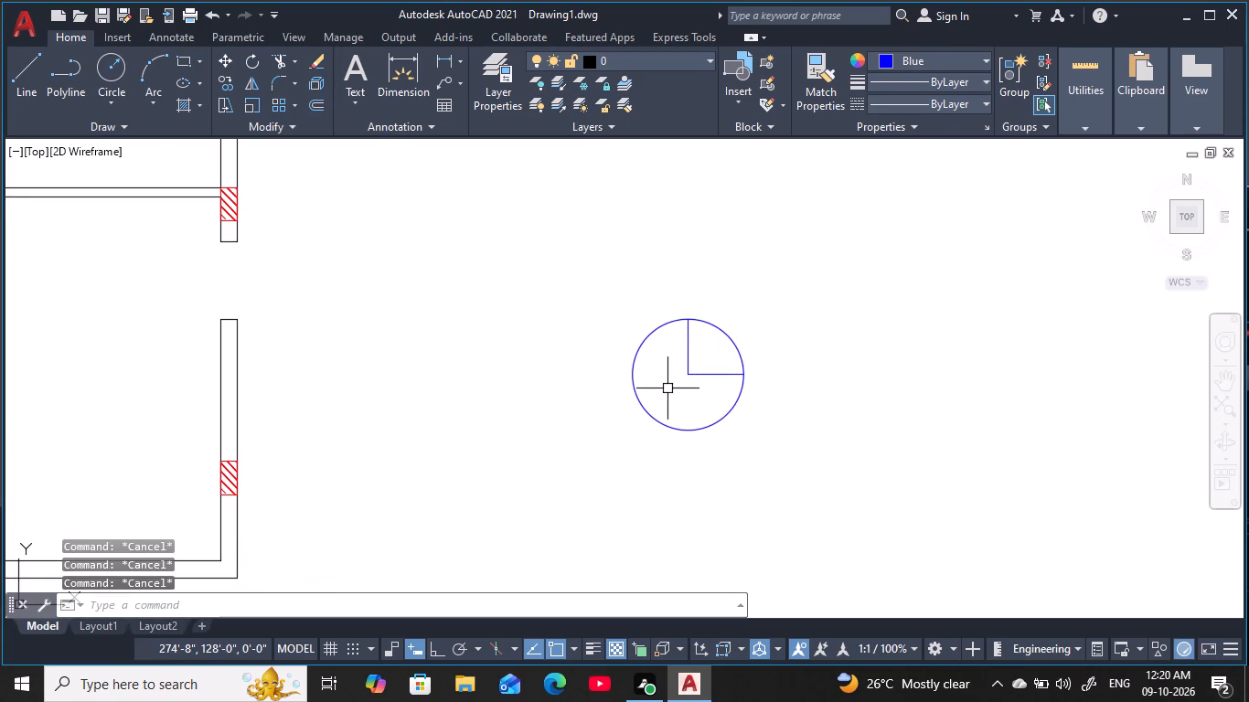
# Offset the circle's vertical radius line by 2" to the east to form the door leaf.
pyautogui.press('o')
pyautogui.press('space')
pyautogui.write('2')
pyautogui.press('space')
pyautogui.click(689, 353)
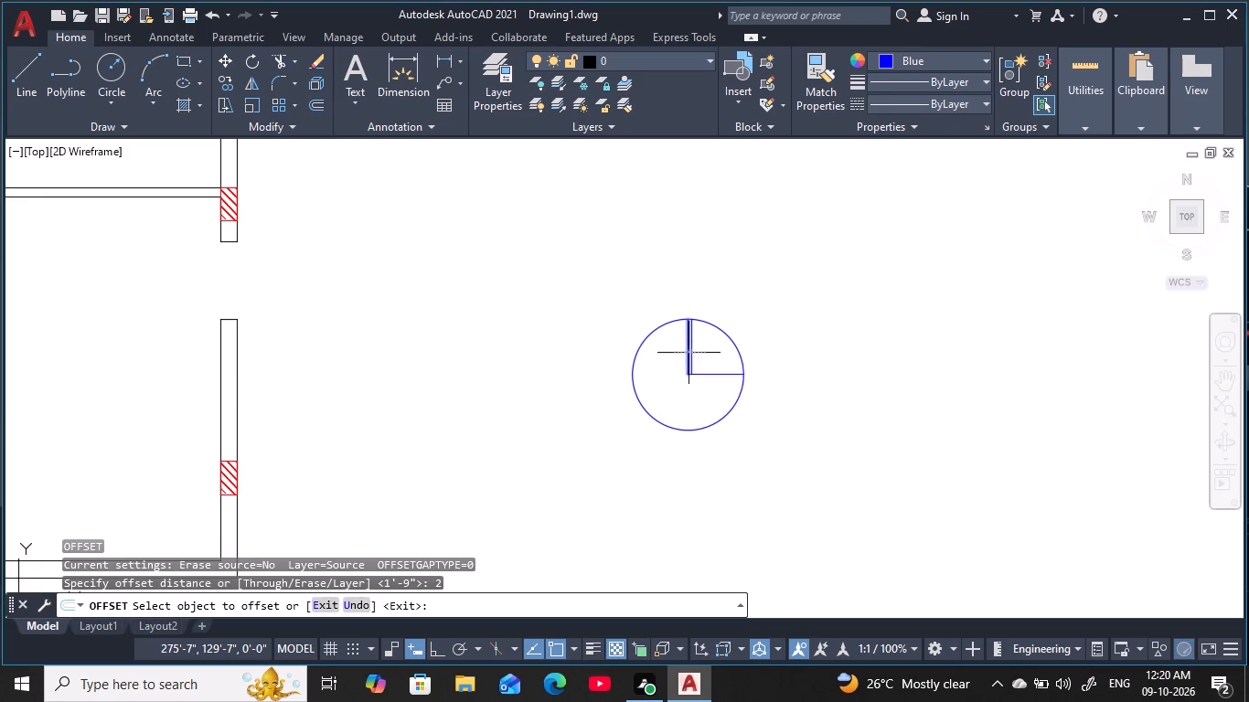
pyautogui.click(718, 362)
pyautogui.press('Escape')
pyautogui.press('Escape')
pyautogui.press('Escape')
pyautogui.press('Escape')
pyautogui.press('Escape')
pyautogui.press('Escape')
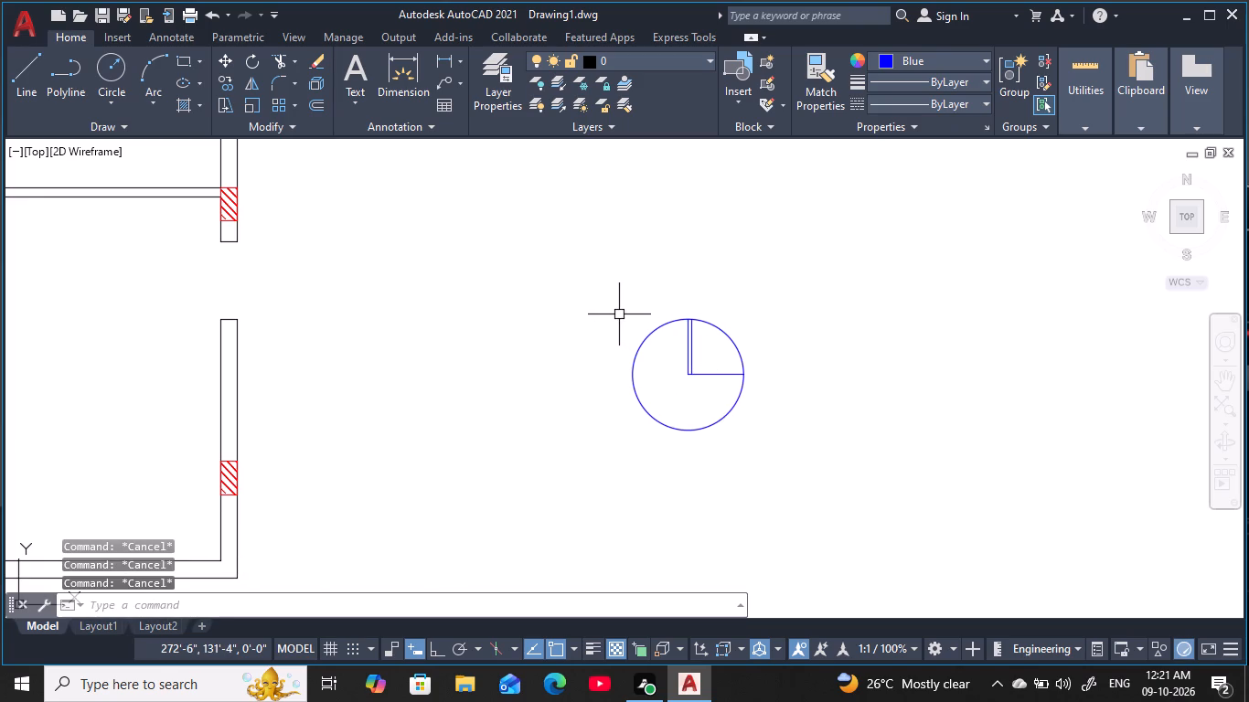
# Trim the circle to leave only the northeast quarter arc as the door swing.
pyautogui.press('t')
pyautogui.press('r')
pyautogui.press('space')
pyautogui.click(617, 308)
pyautogui.click(755, 446)
pyautogui.press('Escape')
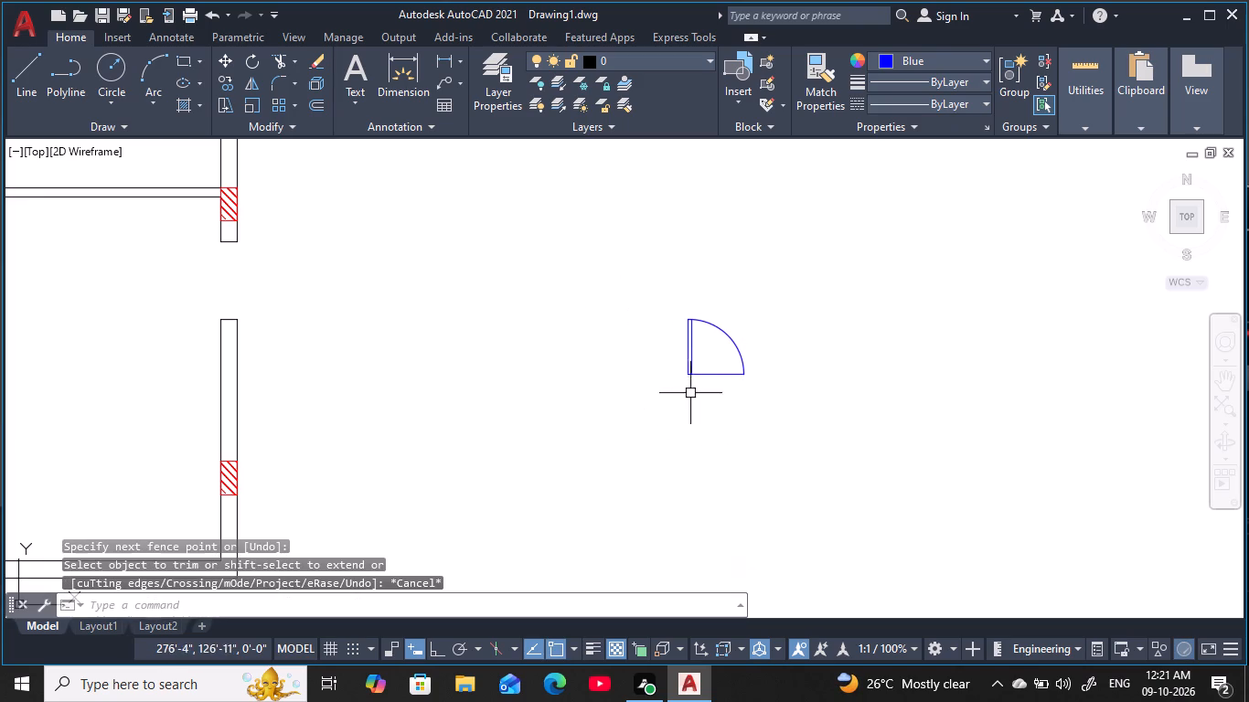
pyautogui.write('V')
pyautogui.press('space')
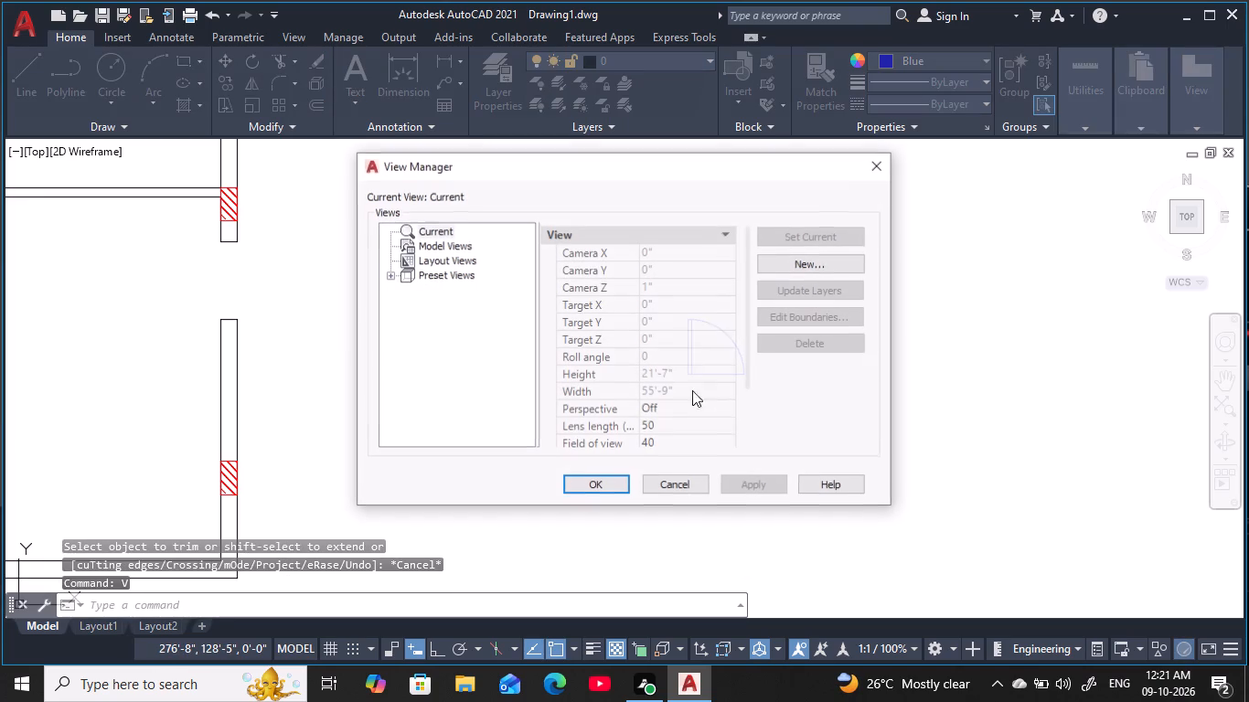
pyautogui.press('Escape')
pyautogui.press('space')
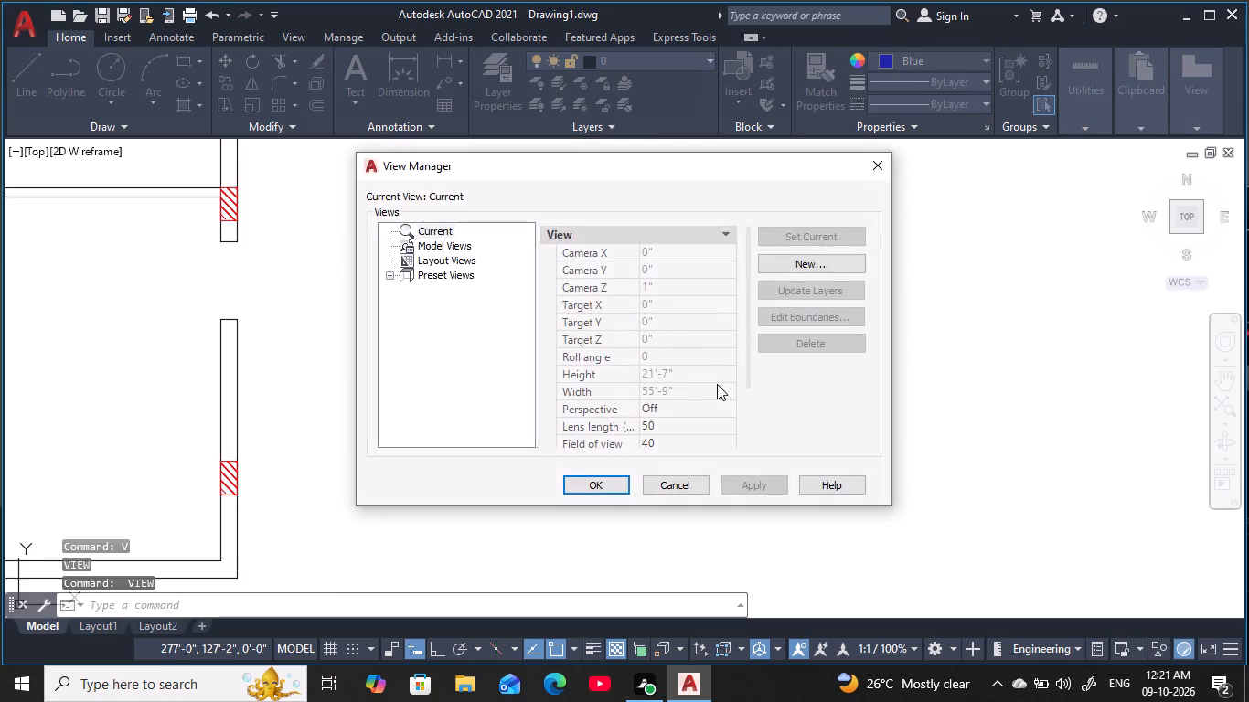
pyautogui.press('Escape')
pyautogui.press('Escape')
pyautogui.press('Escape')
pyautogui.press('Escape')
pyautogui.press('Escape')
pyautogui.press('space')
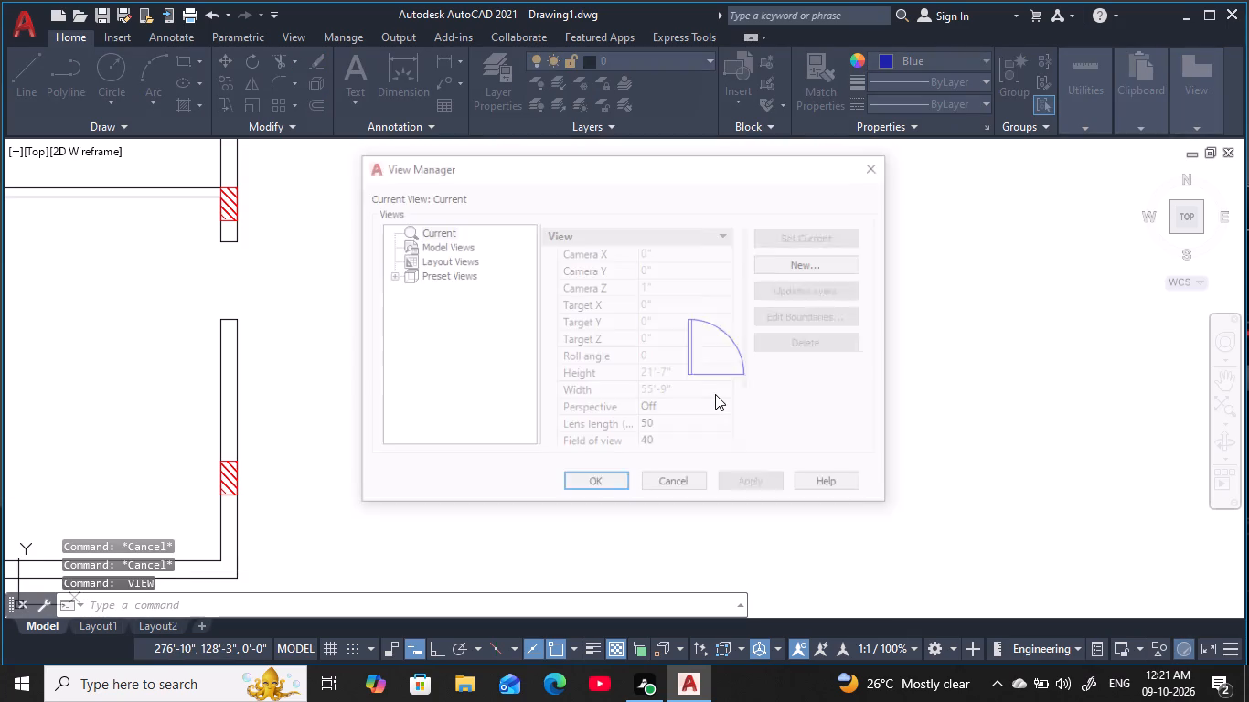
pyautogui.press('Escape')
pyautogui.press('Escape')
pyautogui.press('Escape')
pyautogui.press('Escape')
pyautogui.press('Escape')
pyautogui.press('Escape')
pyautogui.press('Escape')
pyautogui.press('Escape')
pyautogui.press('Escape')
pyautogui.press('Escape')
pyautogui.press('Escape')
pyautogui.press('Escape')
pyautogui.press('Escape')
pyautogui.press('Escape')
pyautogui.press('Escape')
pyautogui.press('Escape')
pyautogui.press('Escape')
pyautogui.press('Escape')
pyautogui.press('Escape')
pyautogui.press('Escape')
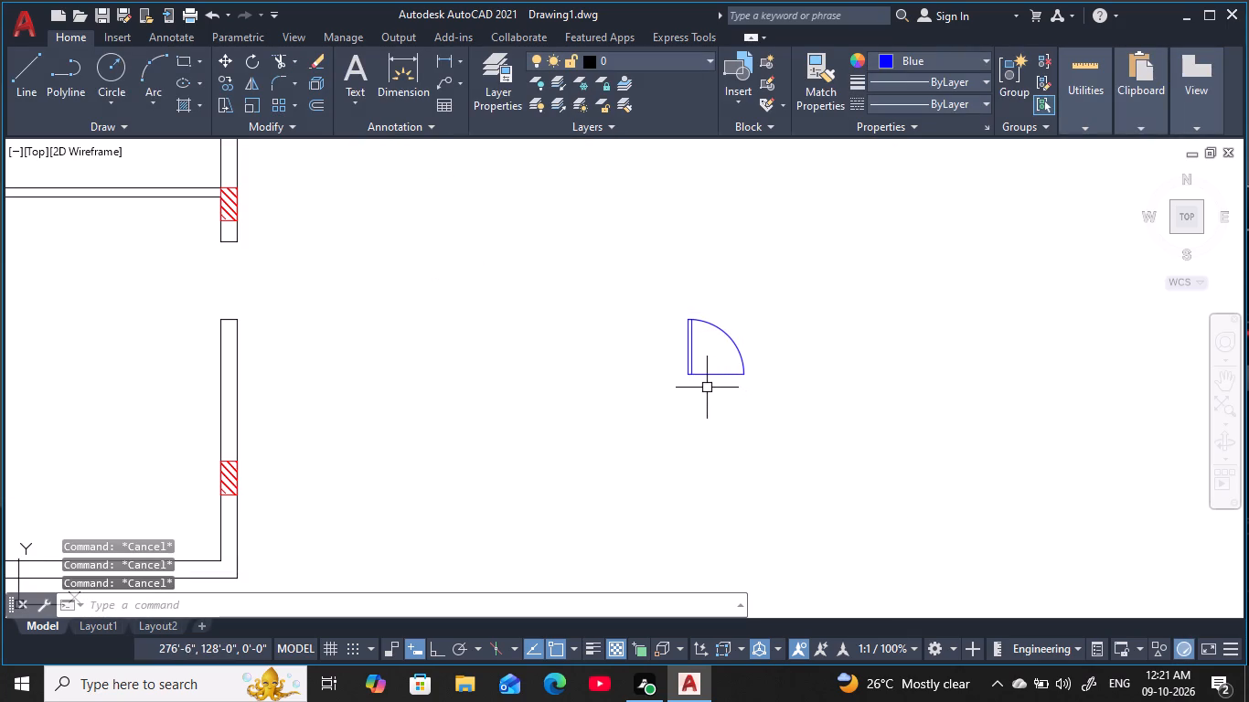
# Trim away the horizontal radius line between the door leaf and the arc's east end.
pyautogui.press('t')
pyautogui.press('r')
pyautogui.press('space')
pyautogui.click(697, 387)
pyautogui.click(707, 368)
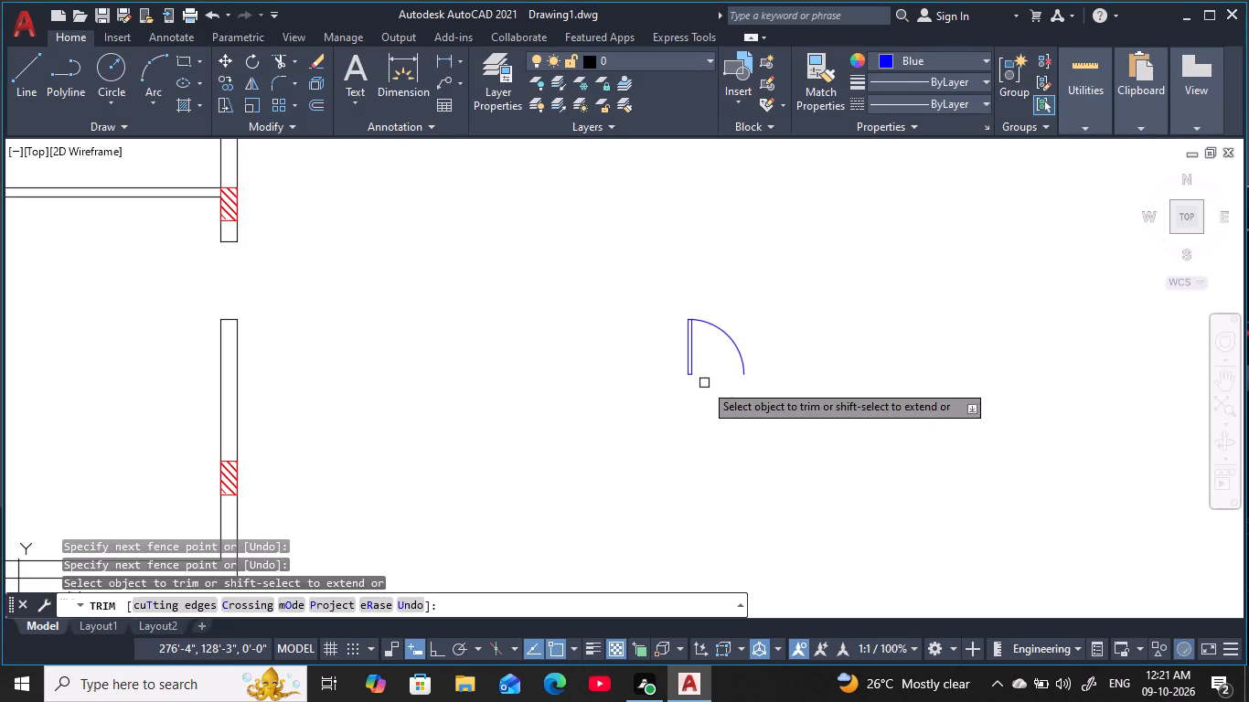
pyautogui.press('Escape')
# Mirror the new 2'-6" door symbol about a vertical line to its west, keeping the original.
pyautogui.scroll(-1, 704, 383)
pyautogui.press('Escape')
pyautogui.press('Escape')
pyautogui.moveTo(714, 386); pyautogui.dragTo(755, 378, button='middle')
pyautogui.press('Escape')
pyautogui.press('Escape')
pyautogui.press('Escape')
pyautogui.moveTo(833, 419); pyautogui.dragTo(815, 410)
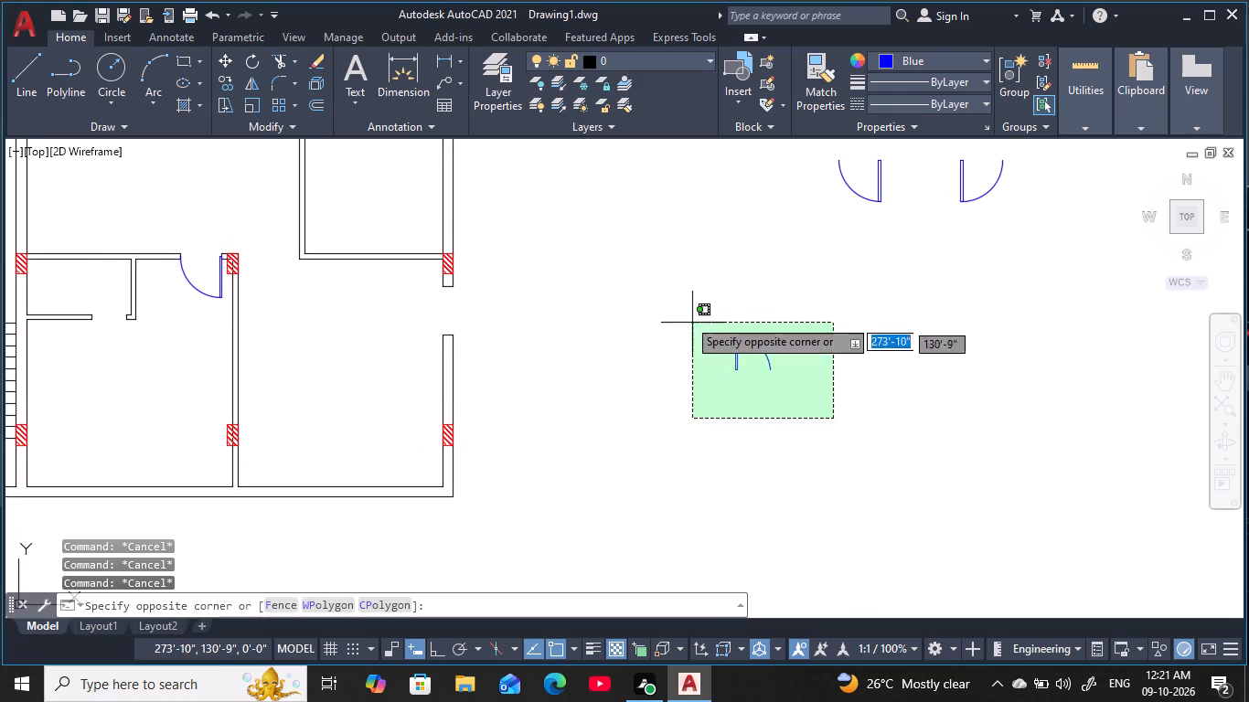
pyautogui.click(676, 303)
pyautogui.press('m')
pyautogui.press('i')
pyautogui.press('space')
pyautogui.click(665, 338)
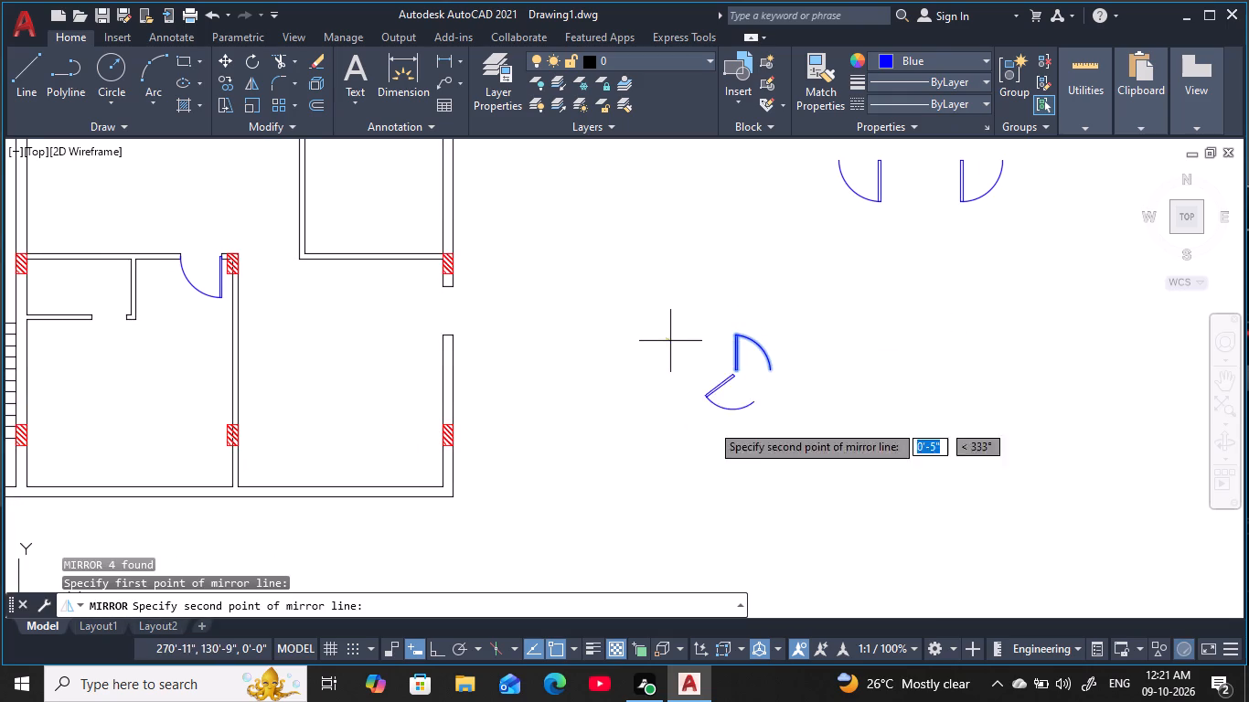
pyautogui.press('F8')
pyautogui.click(656, 491)
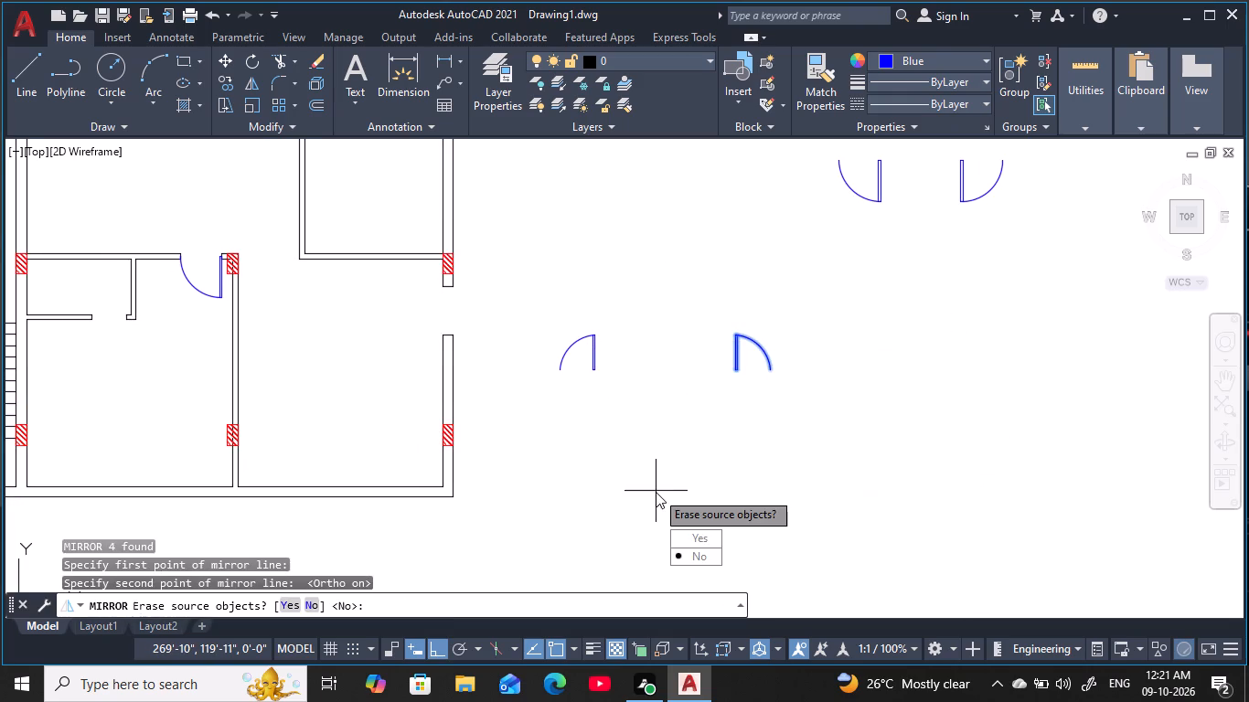
pyautogui.moveTo(685, 550); pyautogui.dragTo(656, 492)
# Mirror both 2'-6" door symbols about a horizontal line to their south, keeping the originals.
pyautogui.click(803, 382)
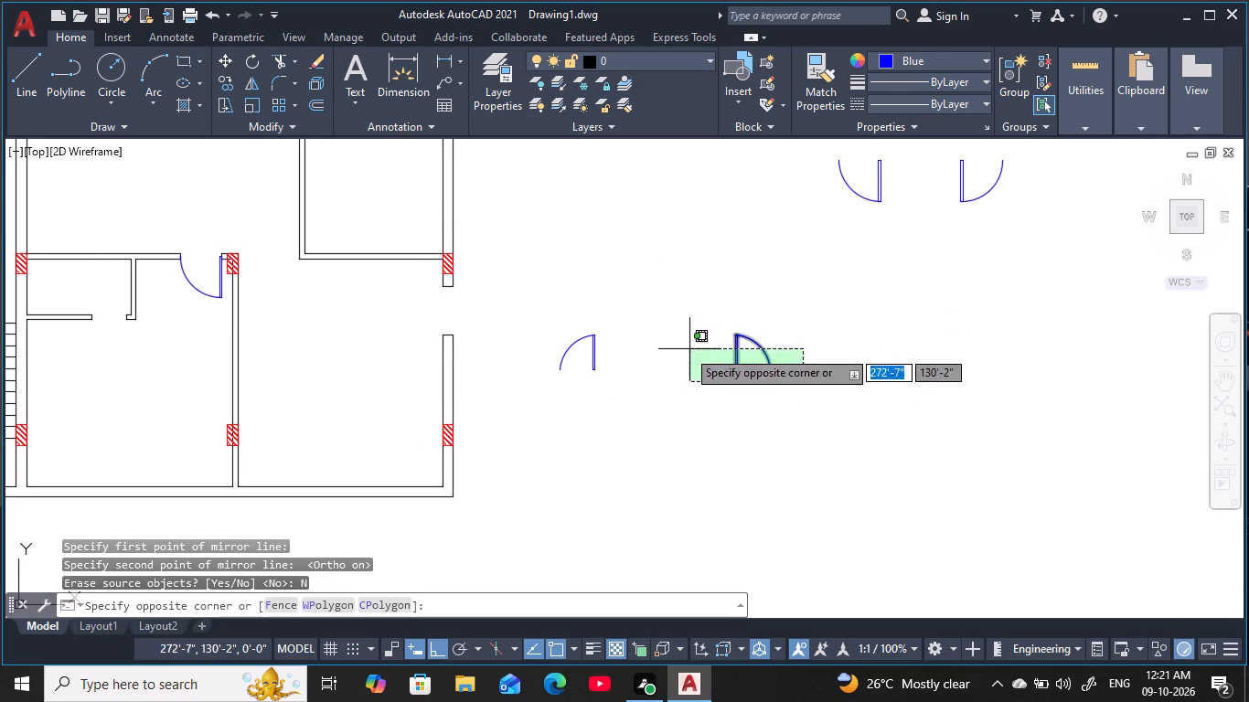
pyautogui.click(464, 296)
pyautogui.press('space')
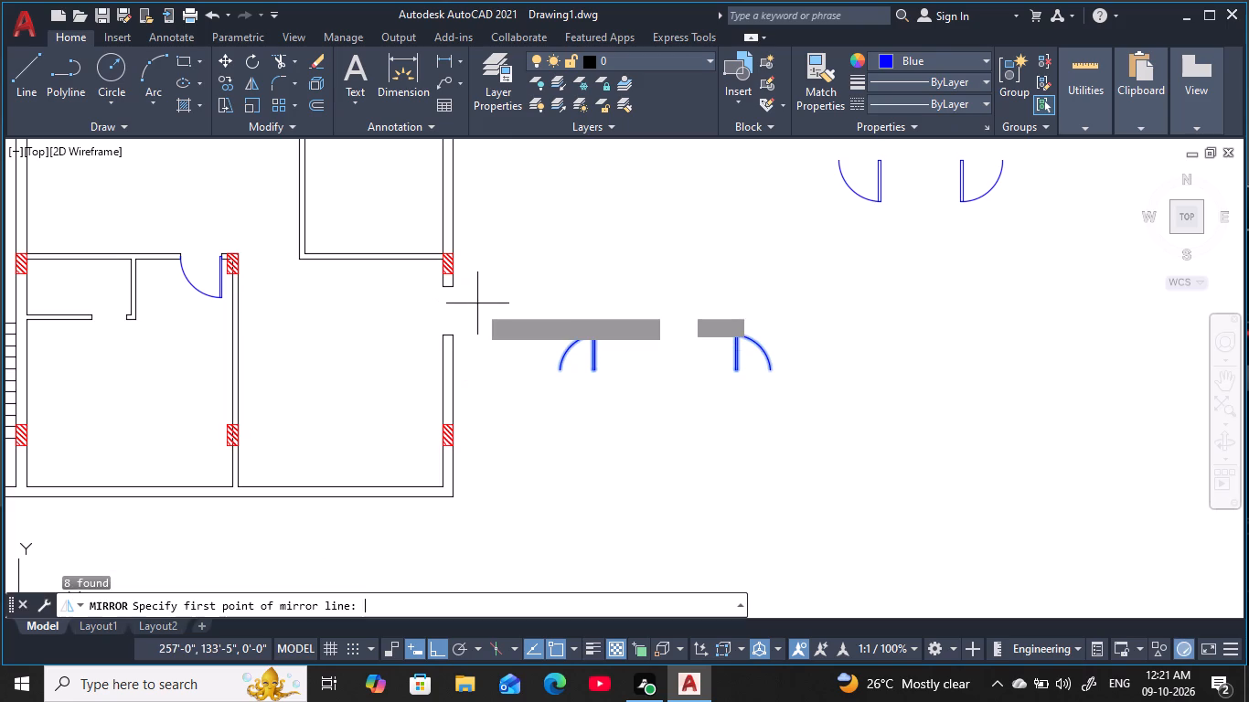
pyautogui.click(560, 417)
pyautogui.click(832, 399)
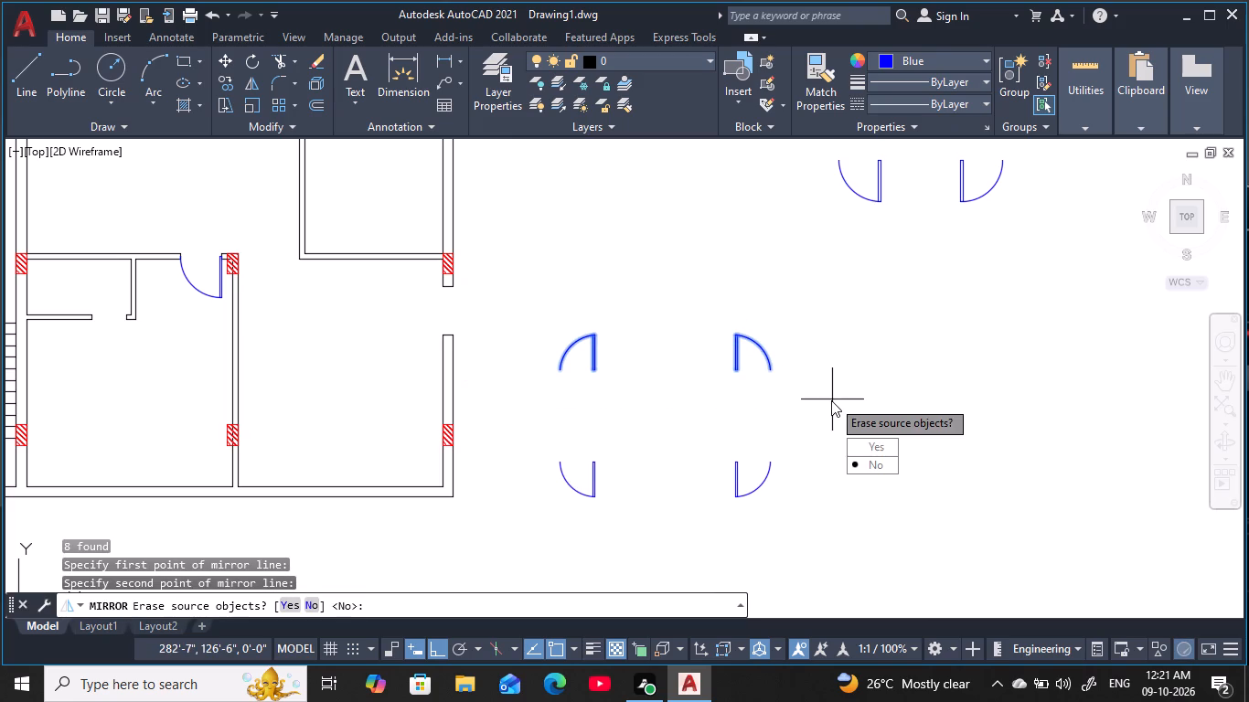
pyautogui.moveTo(875, 463); pyautogui.dragTo(832, 399)
pyautogui.press('space')
pyautogui.press('space')
pyautogui.press('space')
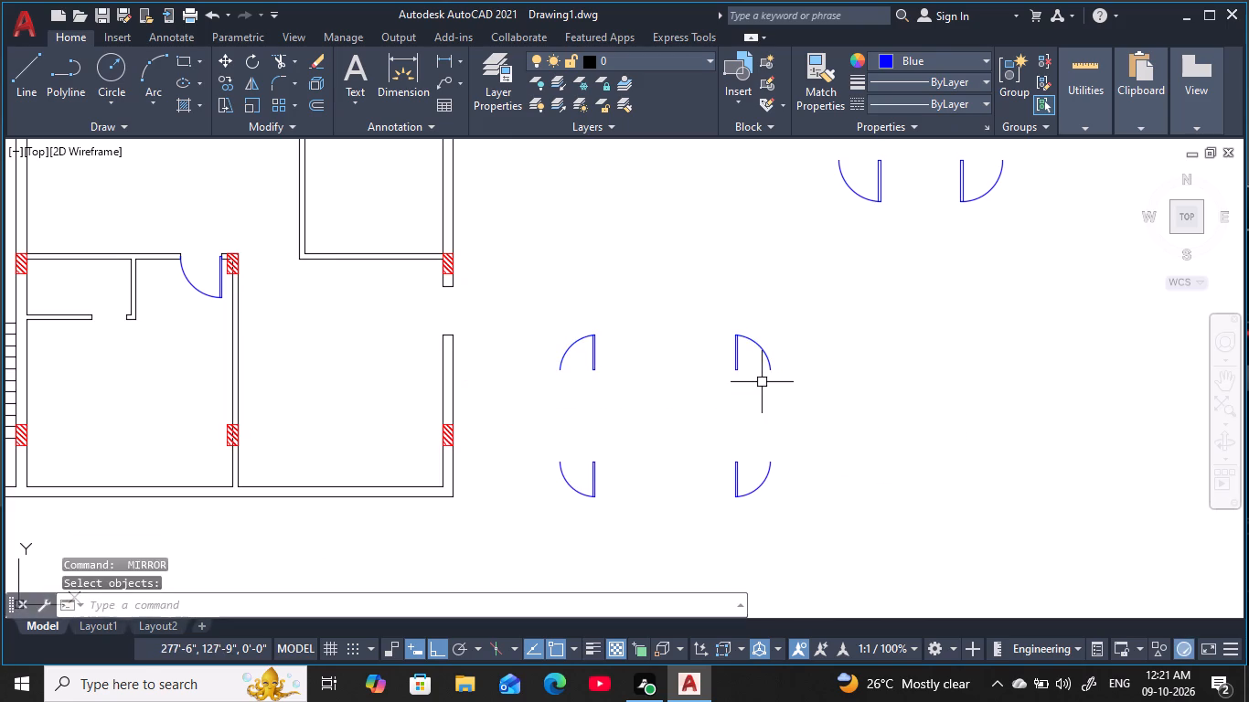
pyautogui.press('space')
pyautogui.press('space')
pyautogui.press('space')
# Copy the west-hinged, north-swinging 2'-6" door symbol horizontally into the empty area to the east.
pyautogui.moveTo(809, 399); pyautogui.dragTo(776, 383)
pyautogui.click(676, 294)
pyautogui.press('c')
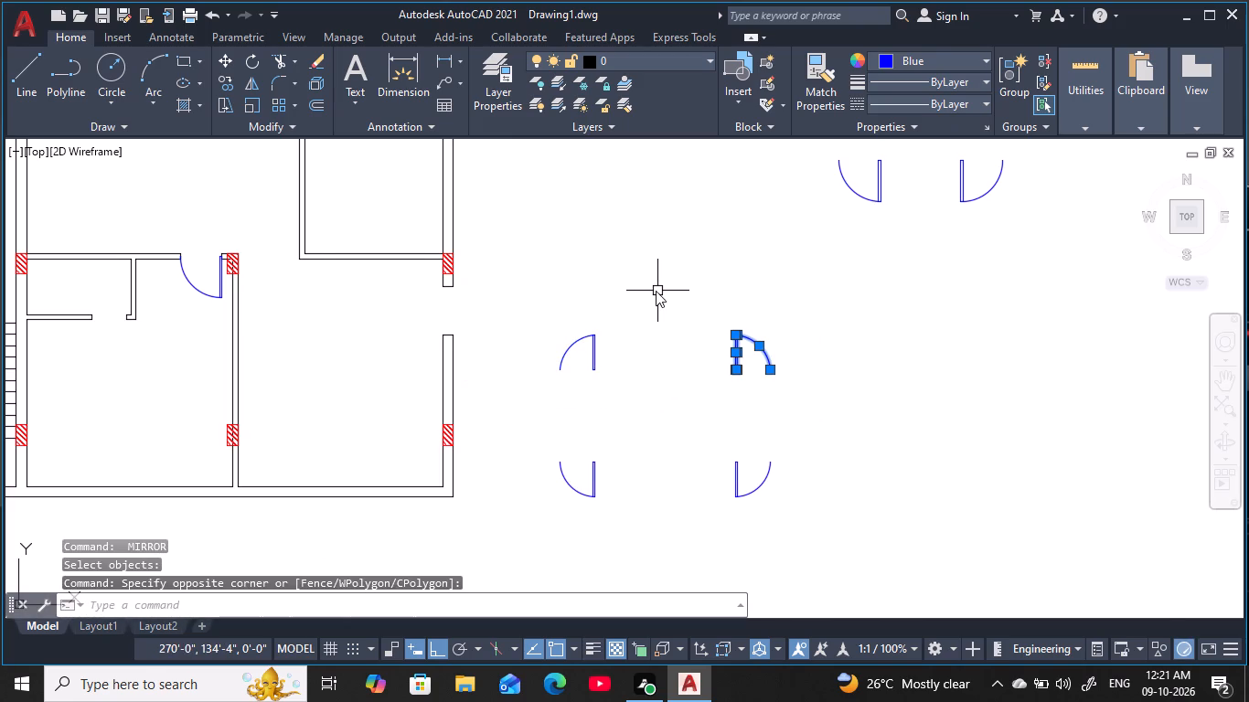
pyautogui.press('o')
pyautogui.press('space')
pyautogui.click(728, 358)
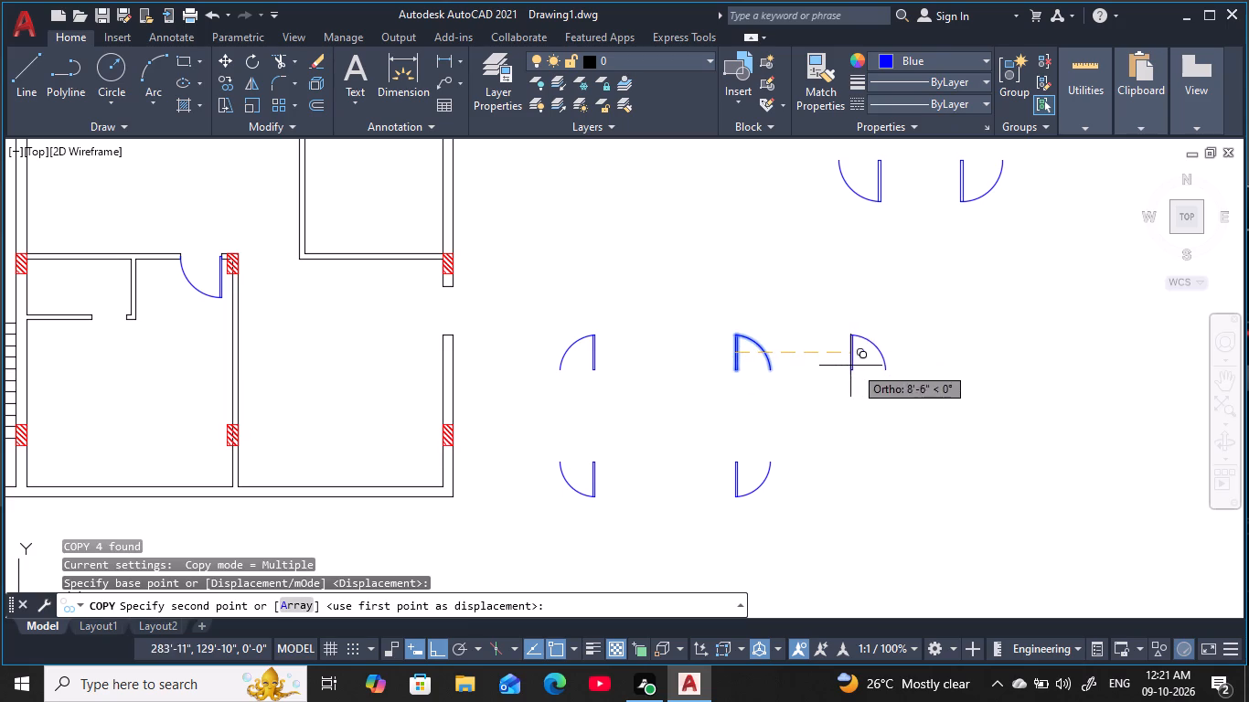
pyautogui.click(1060, 362)
pyautogui.press('Escape')
pyautogui.press('Escape')
pyautogui.press('Escape')
pyautogui.press('Escape')
pyautogui.press('Escape')
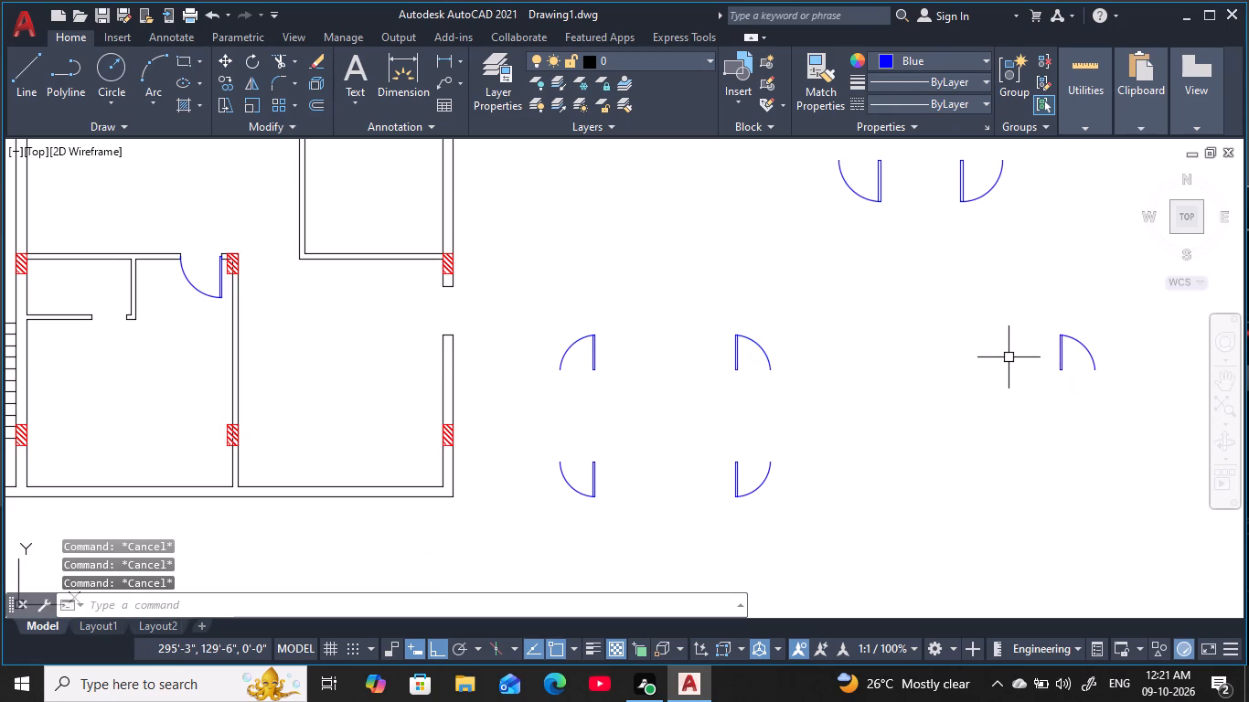
# Rotate the copied door symbol by 90° about the south end of its leaf so the leaf lies horizontal.
pyautogui.press('r')
pyautogui.press('o')
pyautogui.press('space')
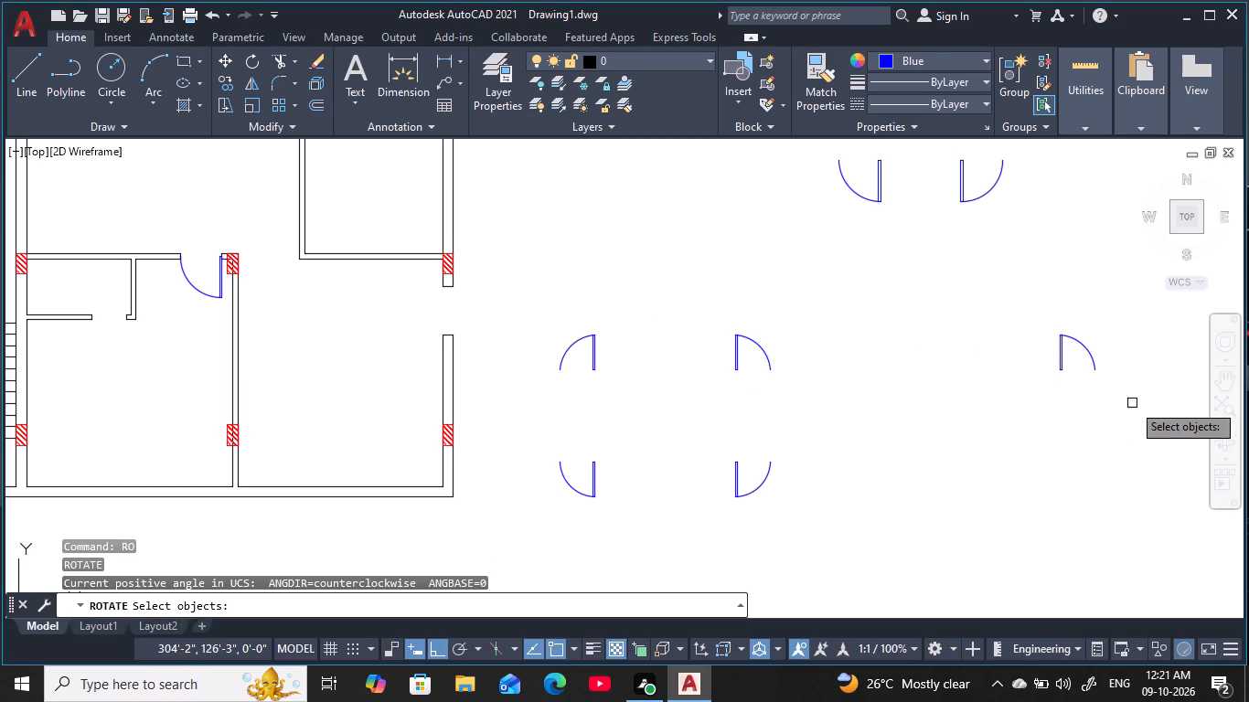
pyautogui.click(1132, 403)
pyautogui.click(965, 312)
pyautogui.press('space')
pyautogui.click(1056, 374)
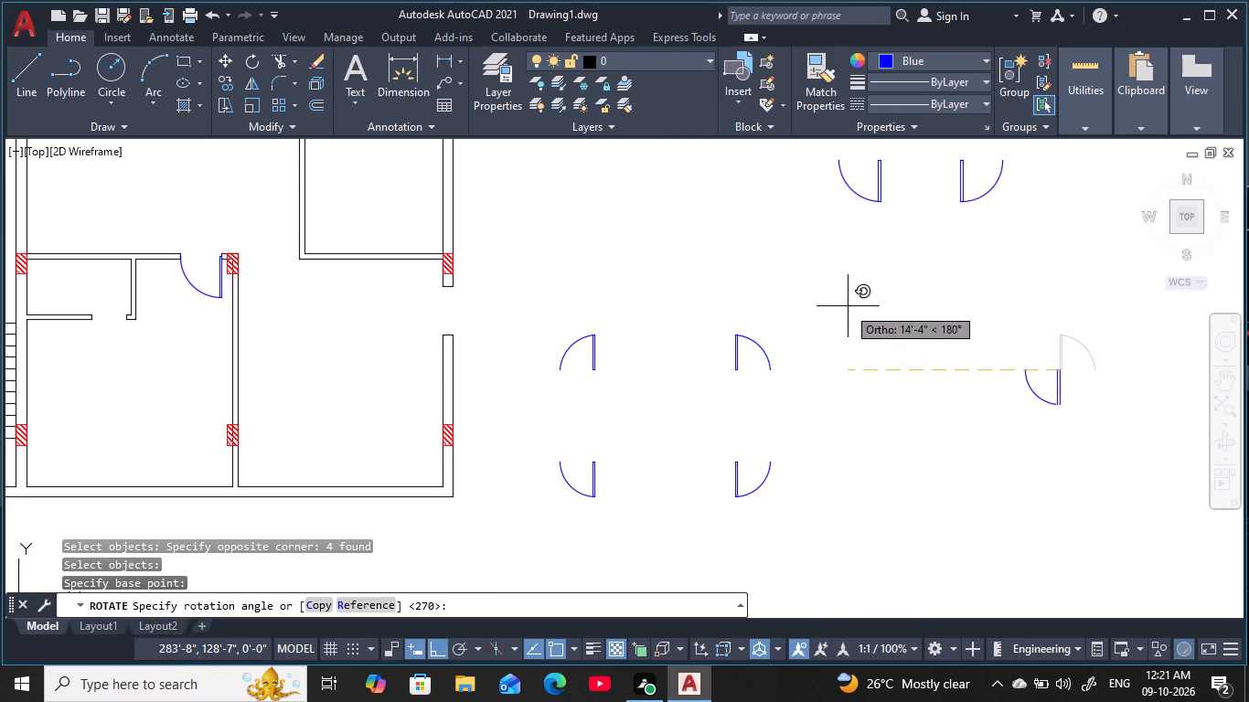
pyautogui.click(1111, 275)
pyautogui.press('Escape')
pyautogui.press('Escape')
pyautogui.press('Escape')
pyautogui.press('Escape')
pyautogui.press('Escape')
pyautogui.press('Escape')
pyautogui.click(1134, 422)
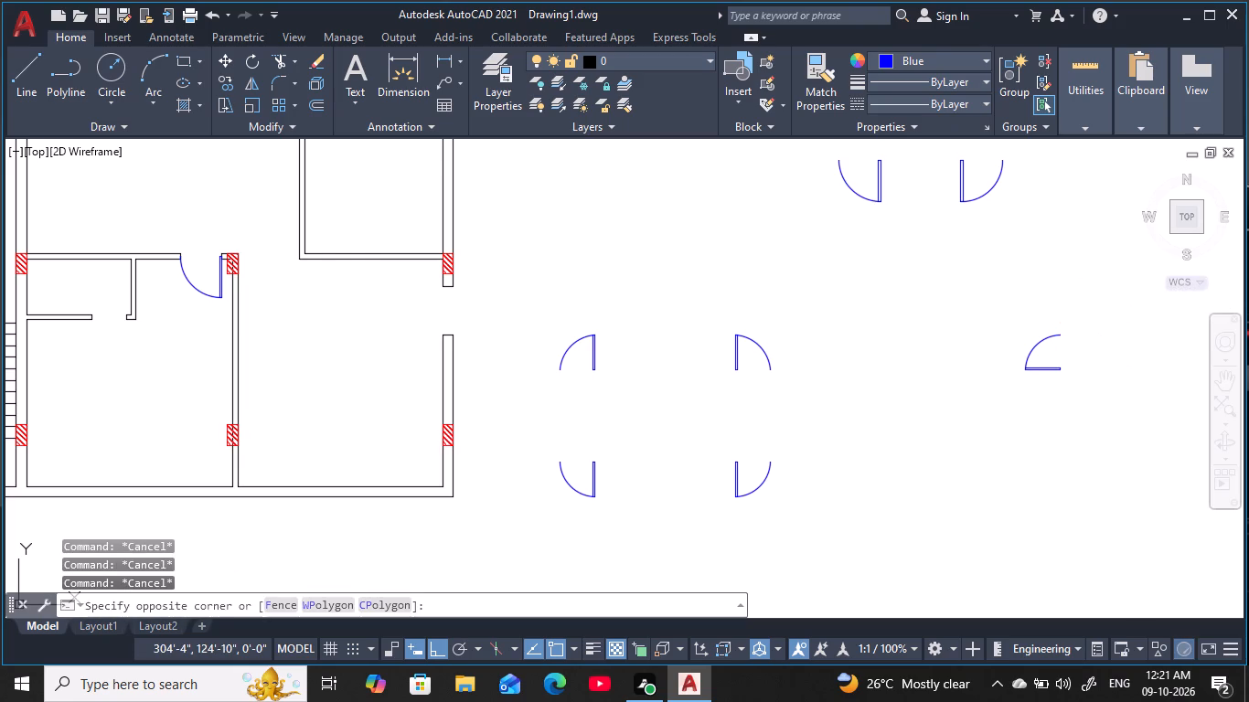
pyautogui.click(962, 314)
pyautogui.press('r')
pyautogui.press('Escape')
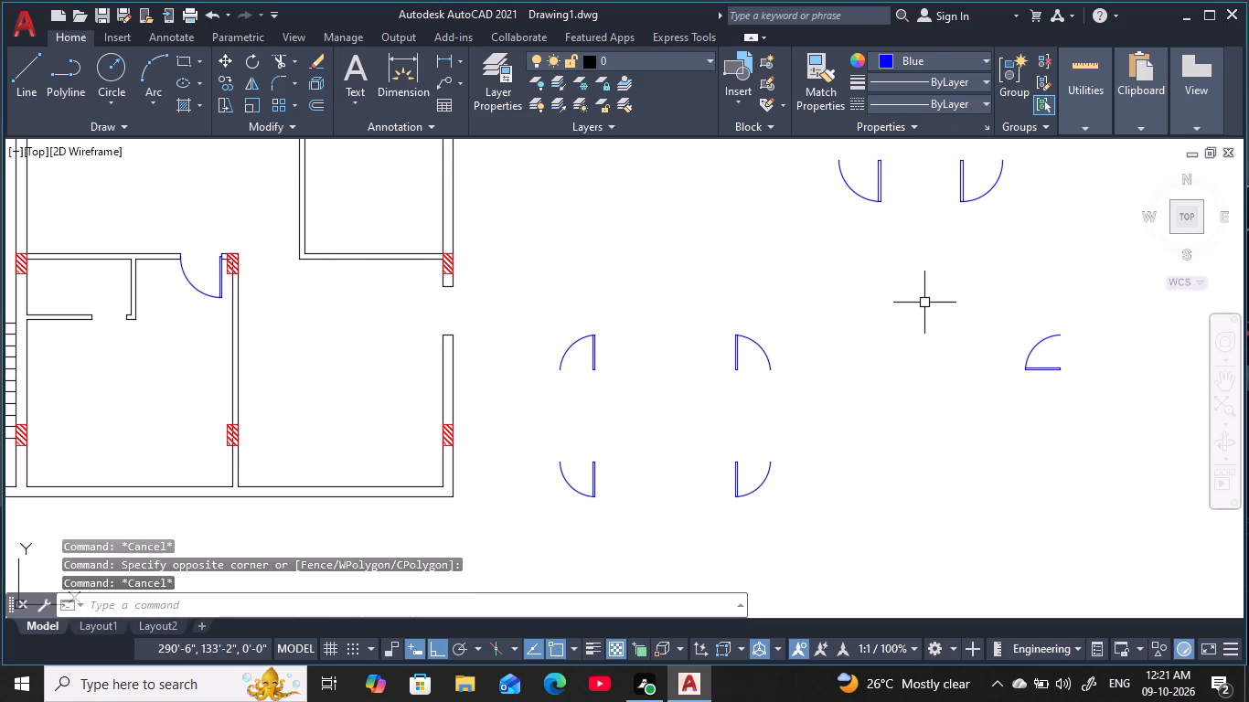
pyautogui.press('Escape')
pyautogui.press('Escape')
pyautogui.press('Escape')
# Mirror the rotated 2'-6" door symbol about a horizontal line just to its south, keeping the original.
pyautogui.write('MI')
pyautogui.press('space')
pyautogui.moveTo(1138, 436); pyautogui.dragTo(1116, 422)
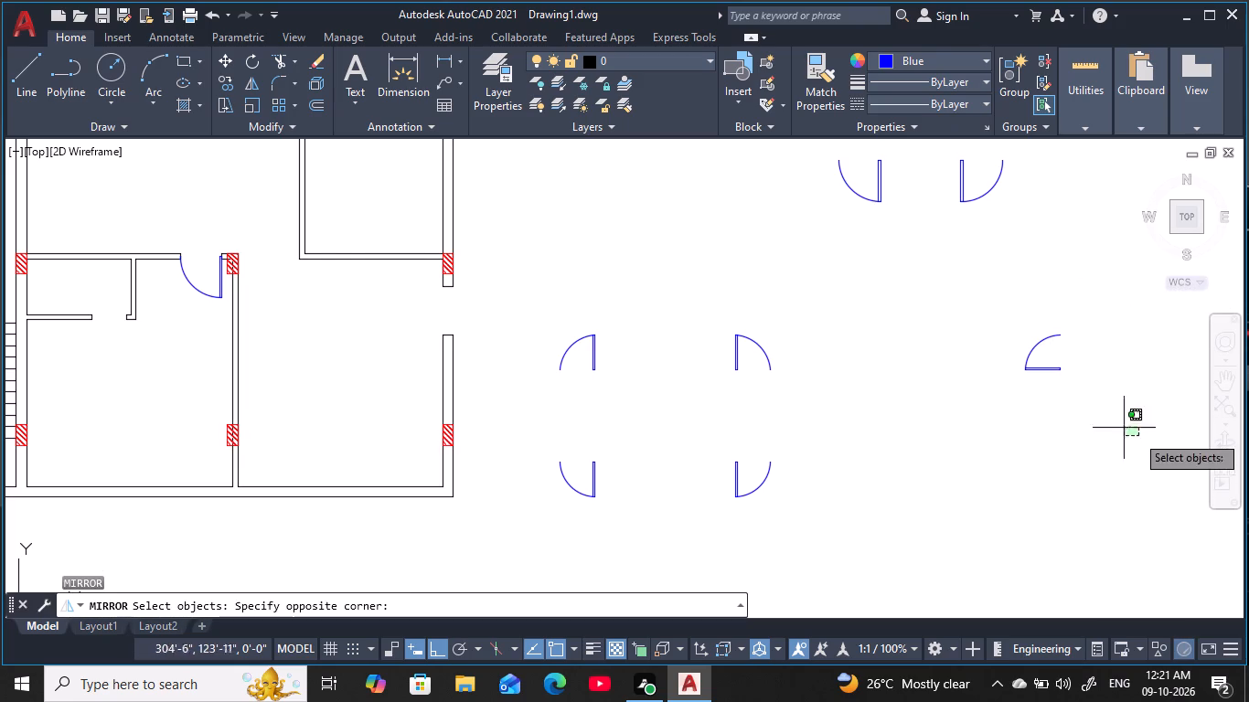
pyautogui.moveTo(1116, 422); pyautogui.dragTo(1099, 411)
pyautogui.click(854, 284)
pyautogui.press('space')
pyautogui.click(1022, 401)
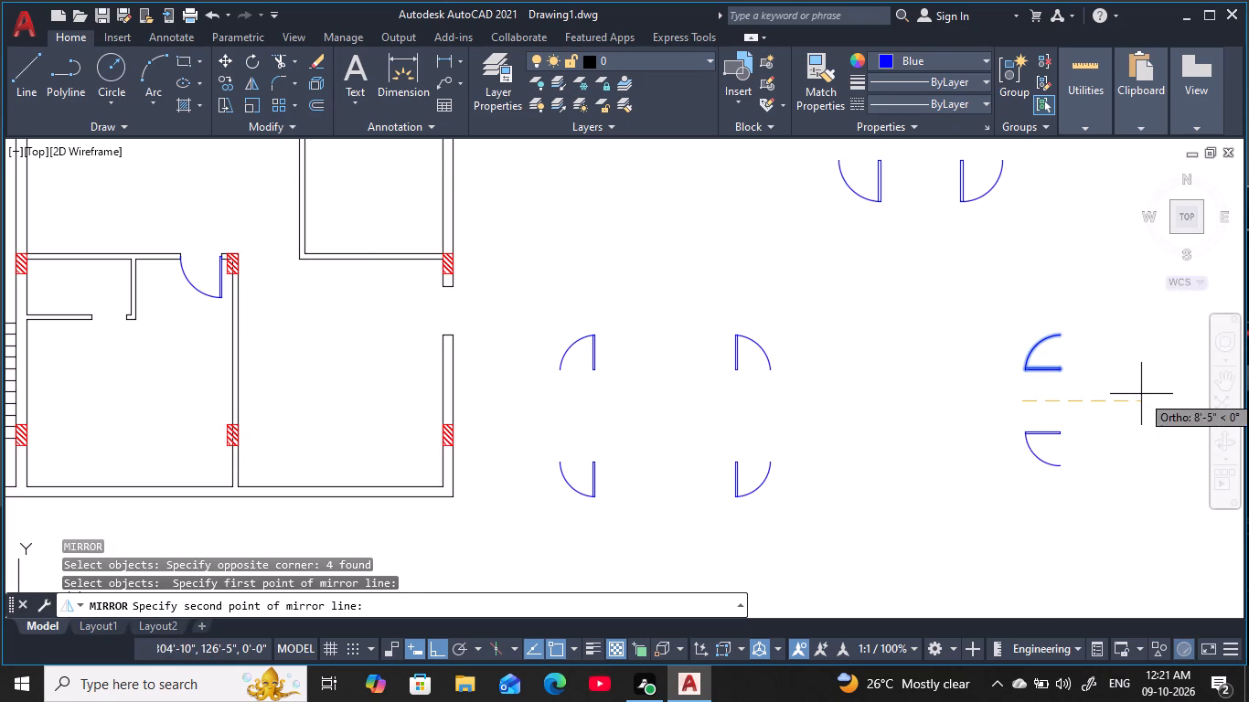
pyautogui.click(1148, 398)
pyautogui.moveTo(1158, 470); pyautogui.dragTo(1148, 398)
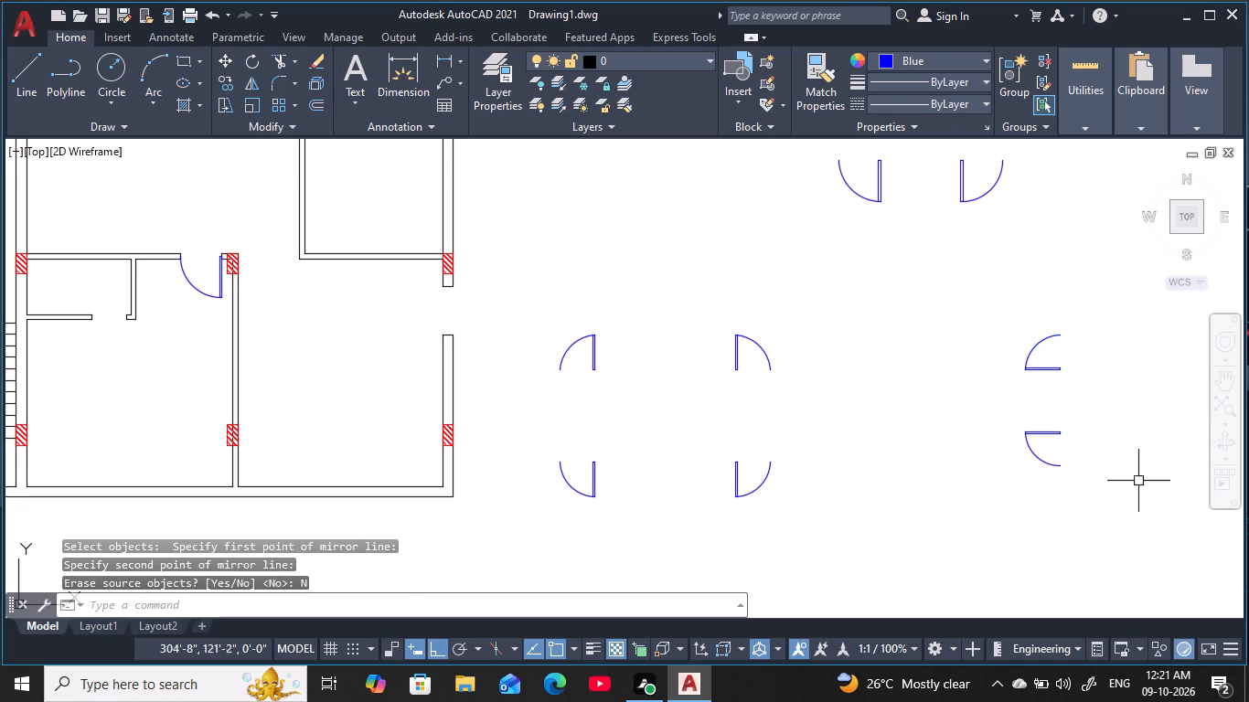
# Mirror both horizontal-leaf 2'-6" door symbols about a vertical line to their east, keeping the originals.
pyautogui.click(1126, 523)
pyautogui.click(957, 279)
pyautogui.press('space')
pyautogui.click(1096, 322)
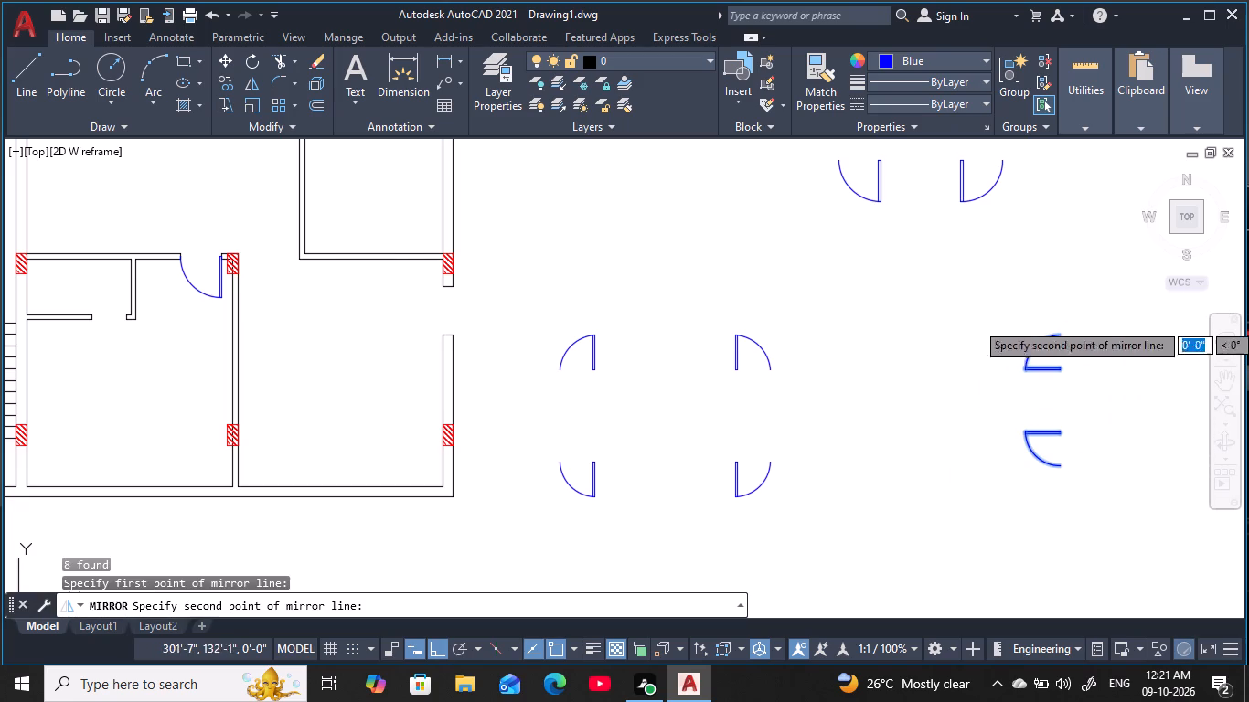
pyautogui.click(1134, 491)
pyautogui.moveTo(1168, 555); pyautogui.dragTo(1134, 491)
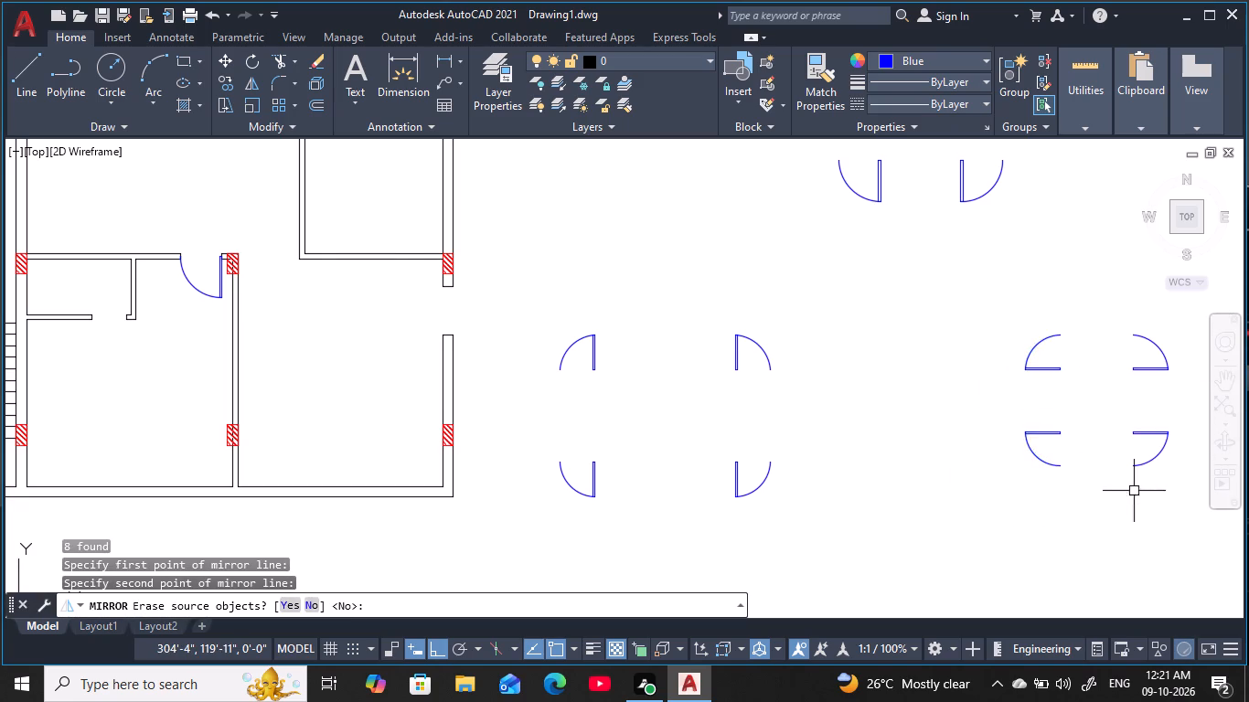
pyautogui.scroll(-3, 1029, 391)
pyautogui.moveTo(1026, 388); pyautogui.dragTo(1010, 392, button='middle')
pyautogui.scroll(2, 832, 303)
pyautogui.press('Escape')
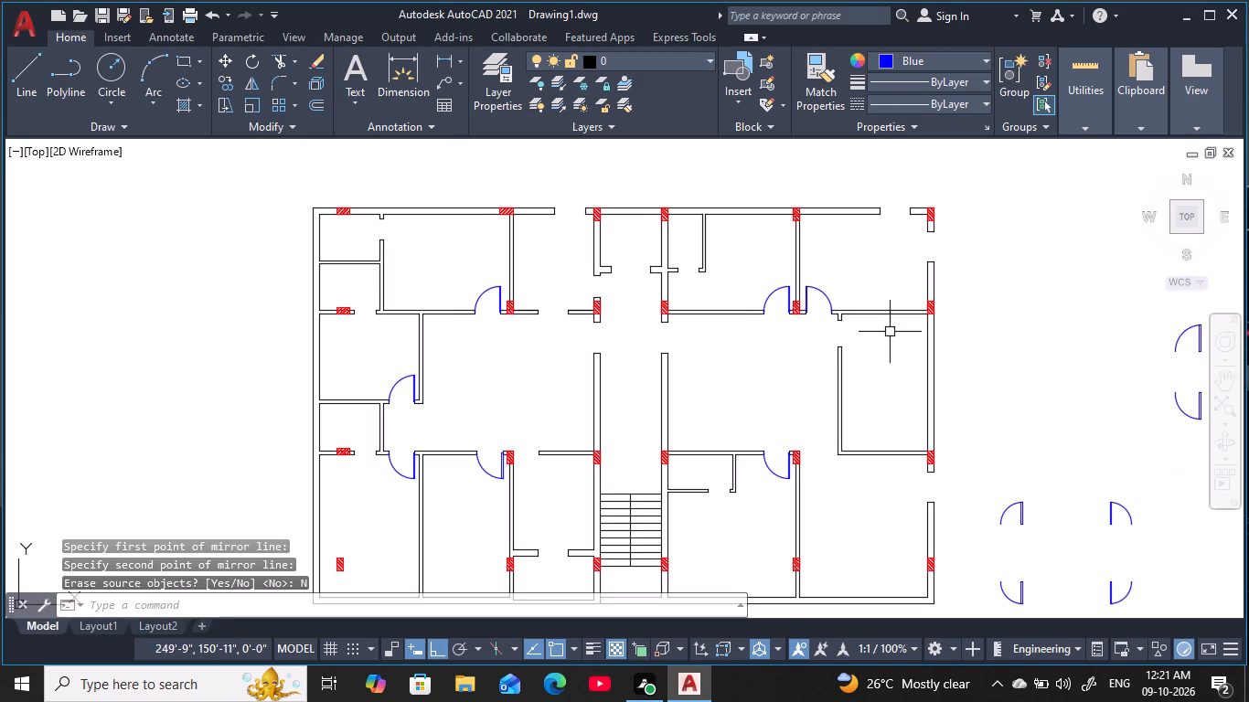
# Copy the southwest horizontal-leaf 2'-6" door symbol into the east wall opening of the plan's northwest corner room, with ortho off.
pyautogui.press('Escape')
pyautogui.press('Escape')
pyautogui.moveTo(936, 301); pyautogui.dragTo(867, 222, button='middle')
pyautogui.moveTo(922, 261); pyautogui.dragTo(848, 264, button='middle')
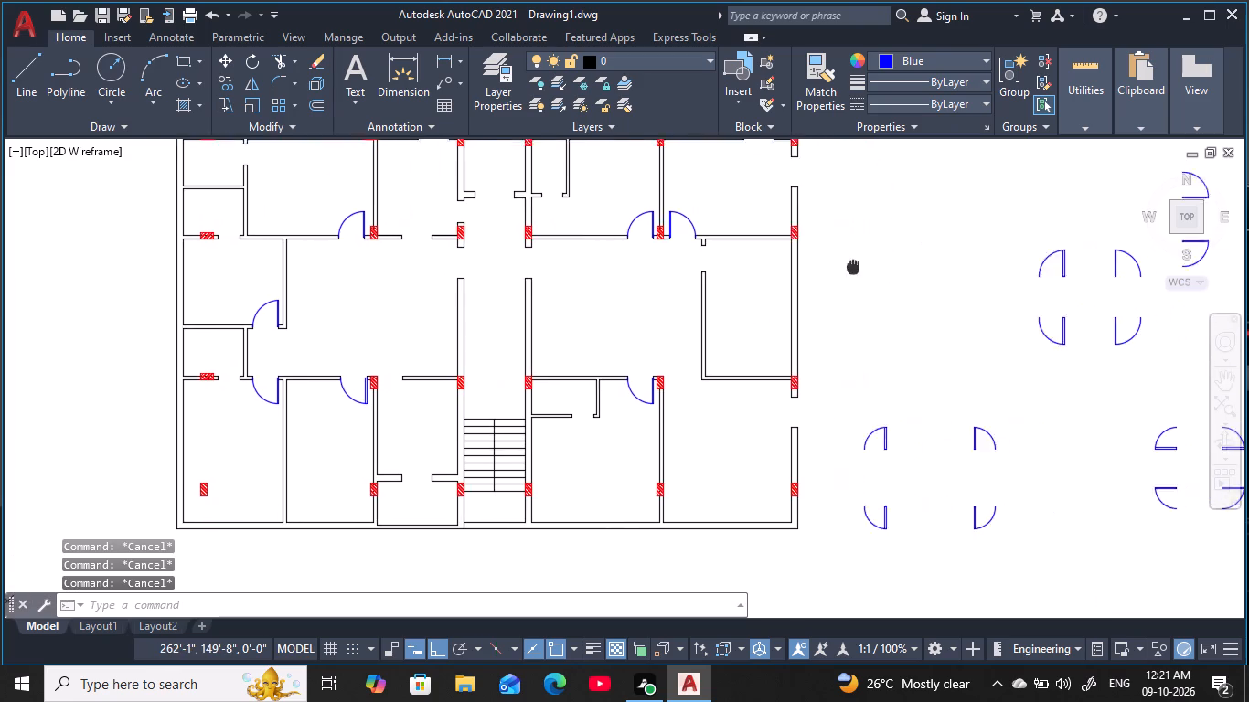
pyautogui.moveTo(848, 264); pyautogui.dragTo(718, 277, button='middle')
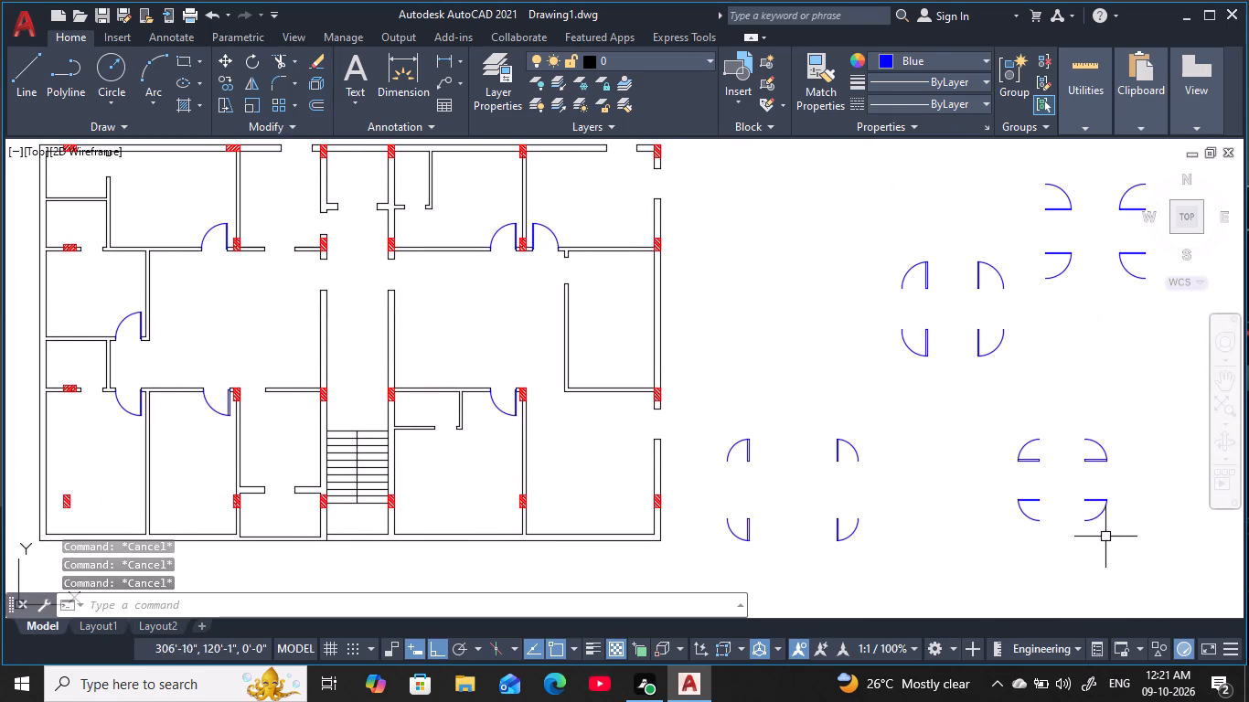
pyautogui.click(1053, 524)
pyautogui.click(1000, 492)
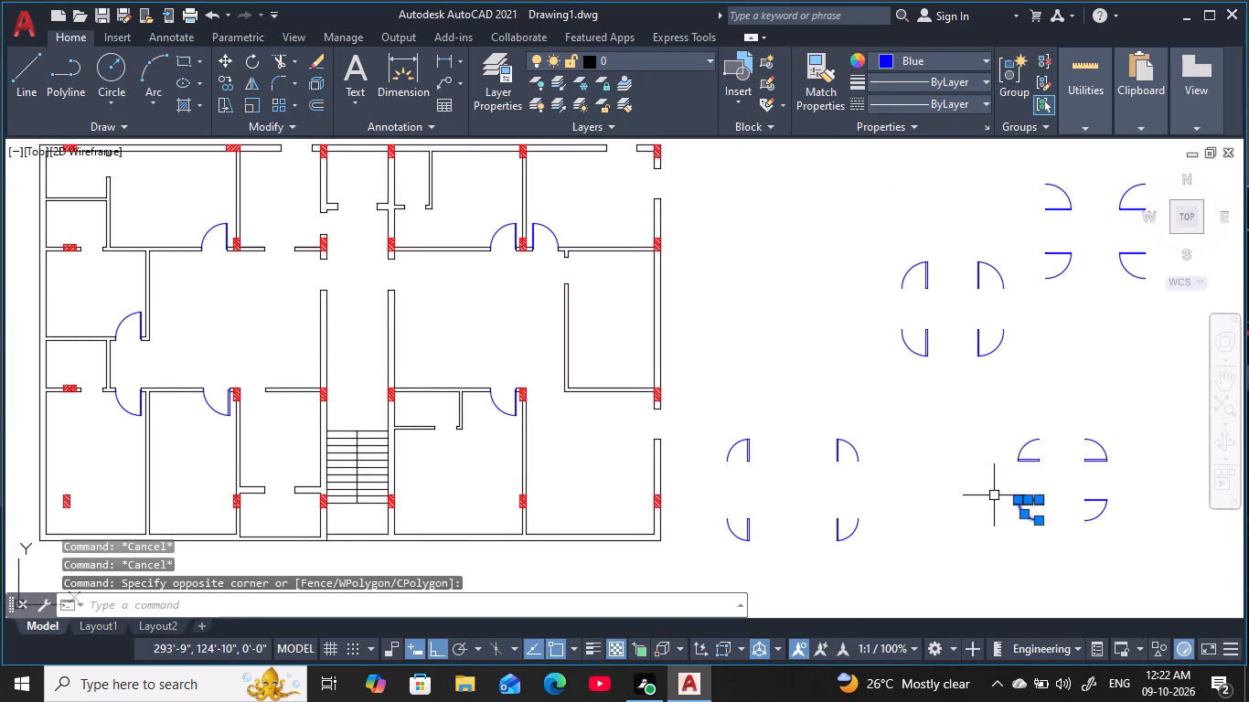
pyautogui.press('c')
pyautogui.press('o')
pyautogui.press('space')
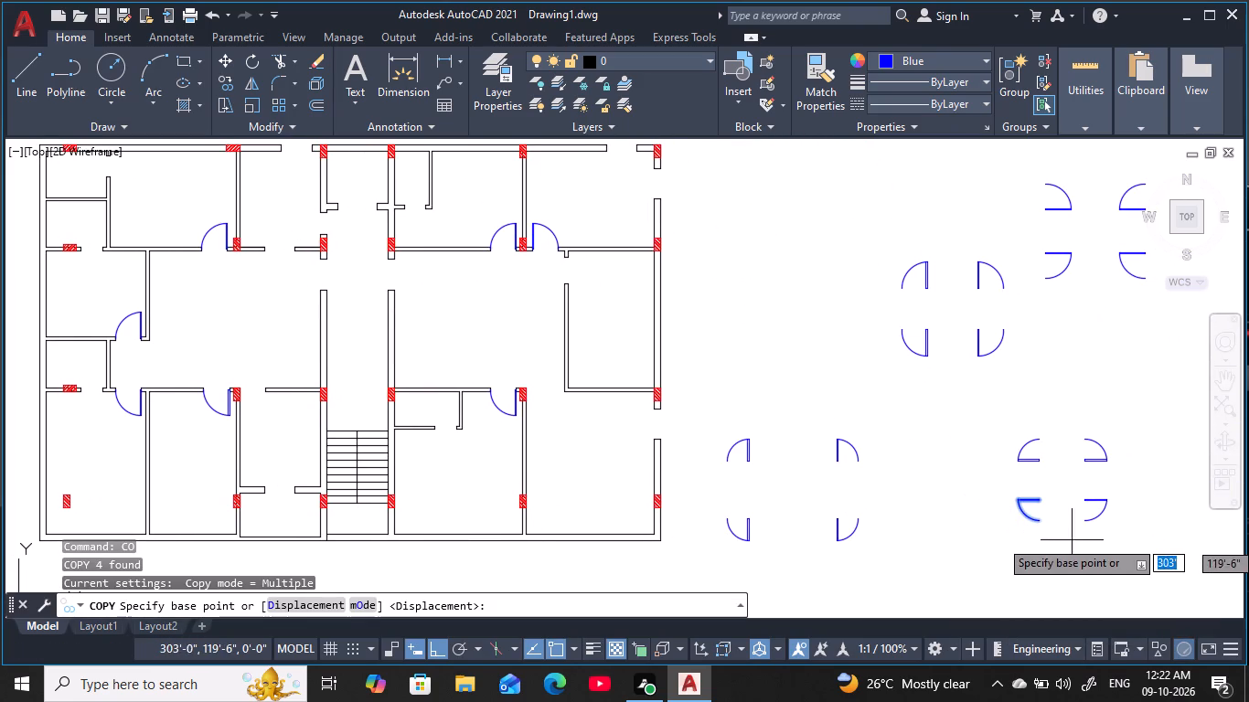
pyautogui.click(1044, 519)
pyautogui.moveTo(629, 304); pyautogui.dragTo(679, 321, button='middle')
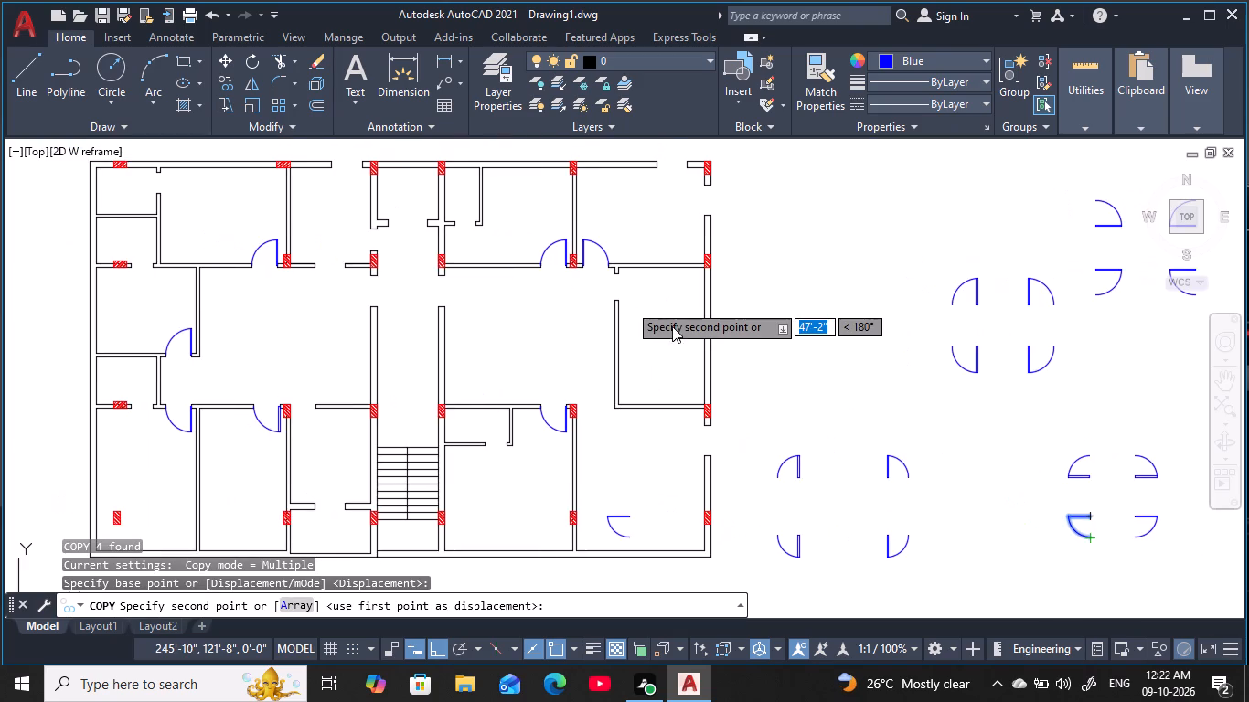
pyautogui.press('F8')
pyautogui.moveTo(203, 257); pyautogui.dragTo(431, 302, button='middle')
pyautogui.scroll(4, 370, 230)
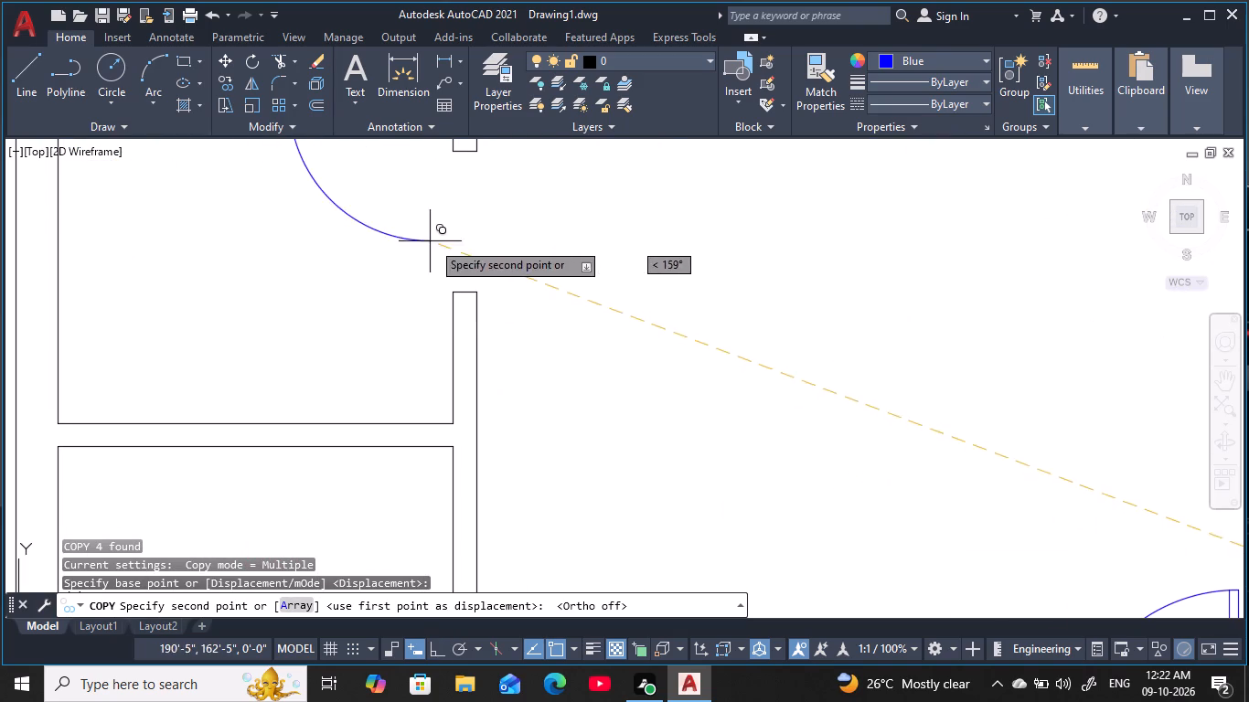
pyautogui.click(468, 296)
pyautogui.scroll(-4, 548, 315)
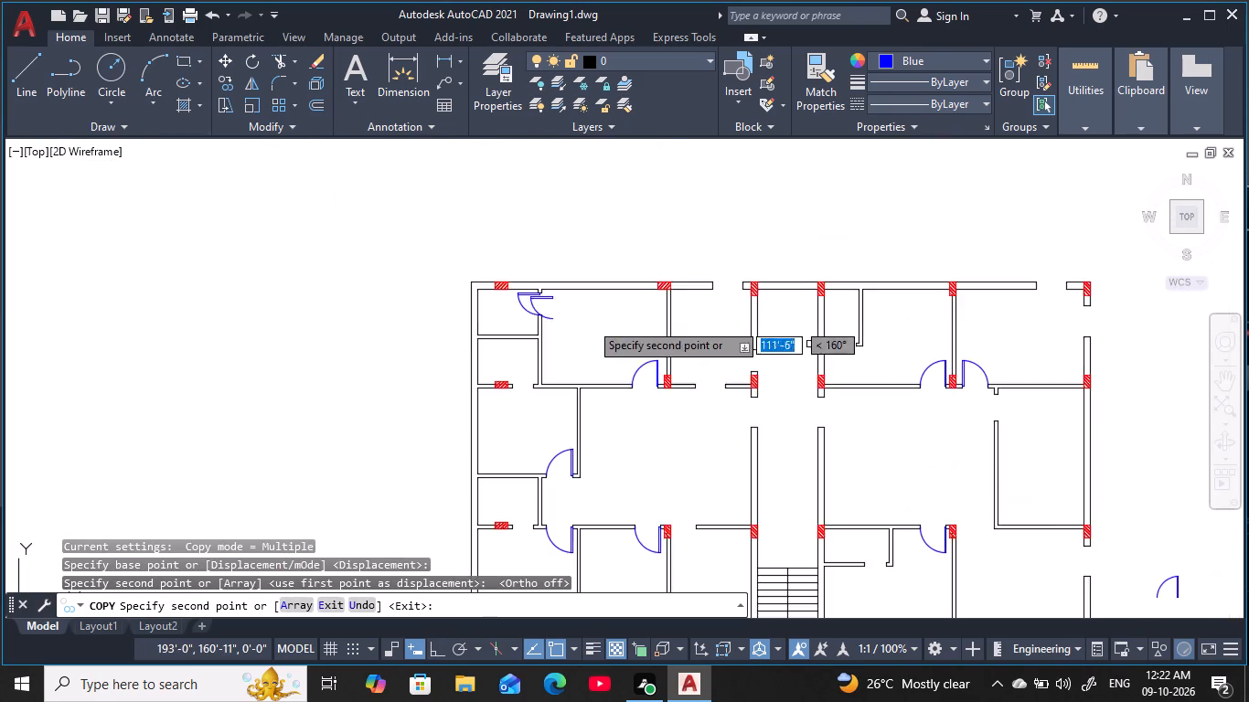
pyautogui.moveTo(598, 324); pyautogui.dragTo(425, 246, button='middle')
pyautogui.moveTo(518, 367); pyautogui.dragTo(556, 333, button='middle')
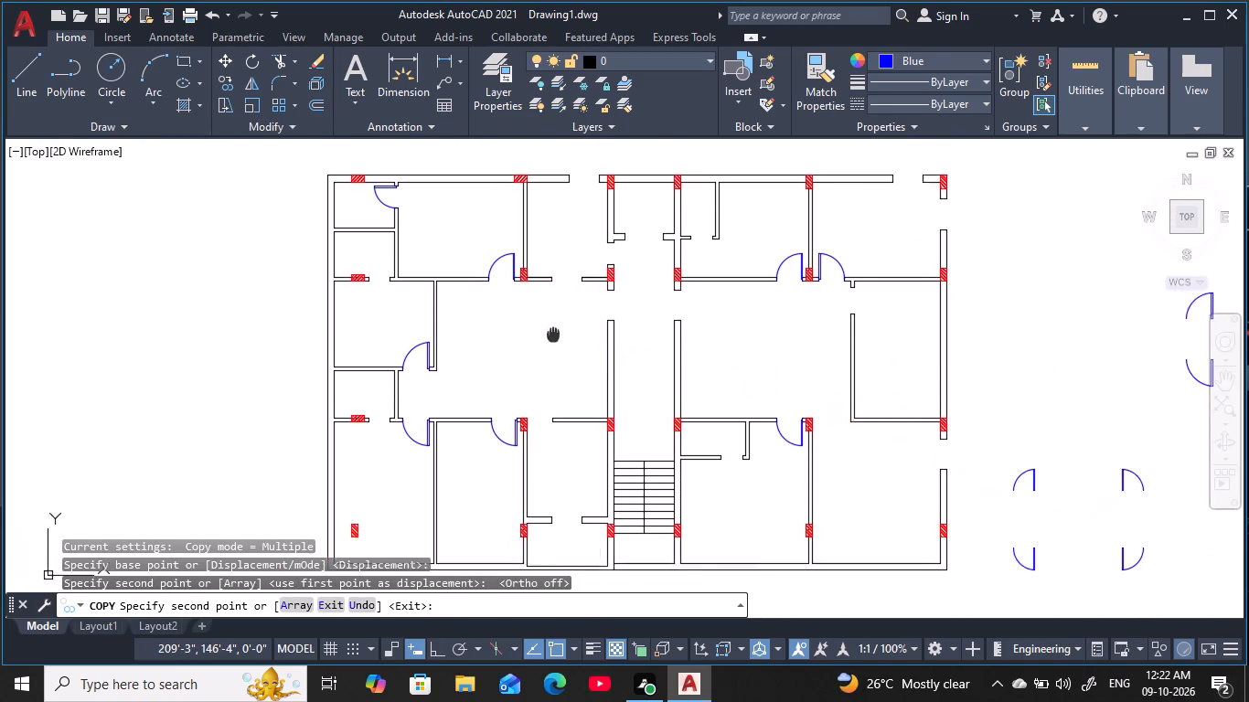
pyautogui.moveTo(556, 333); pyautogui.dragTo(606, 294, button='middle')
pyautogui.moveTo(602, 303); pyautogui.dragTo(551, 348, button='middle')
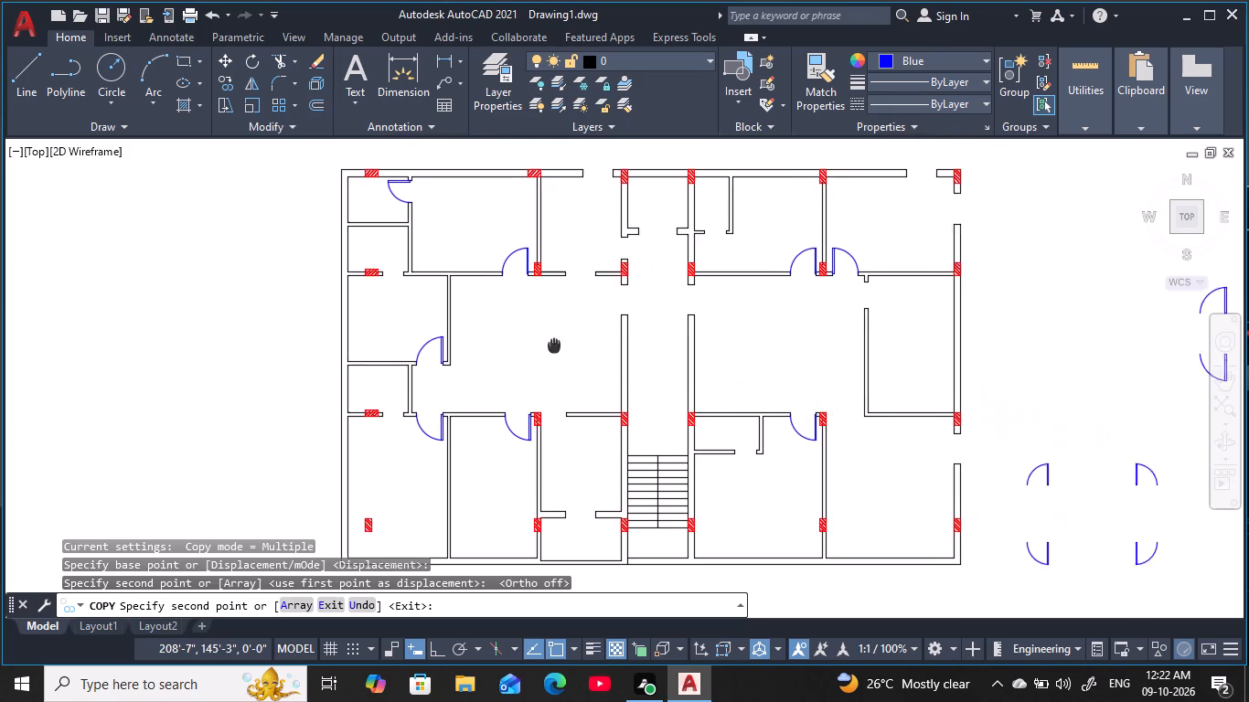
pyautogui.moveTo(551, 348); pyautogui.dragTo(532, 354, button='middle')
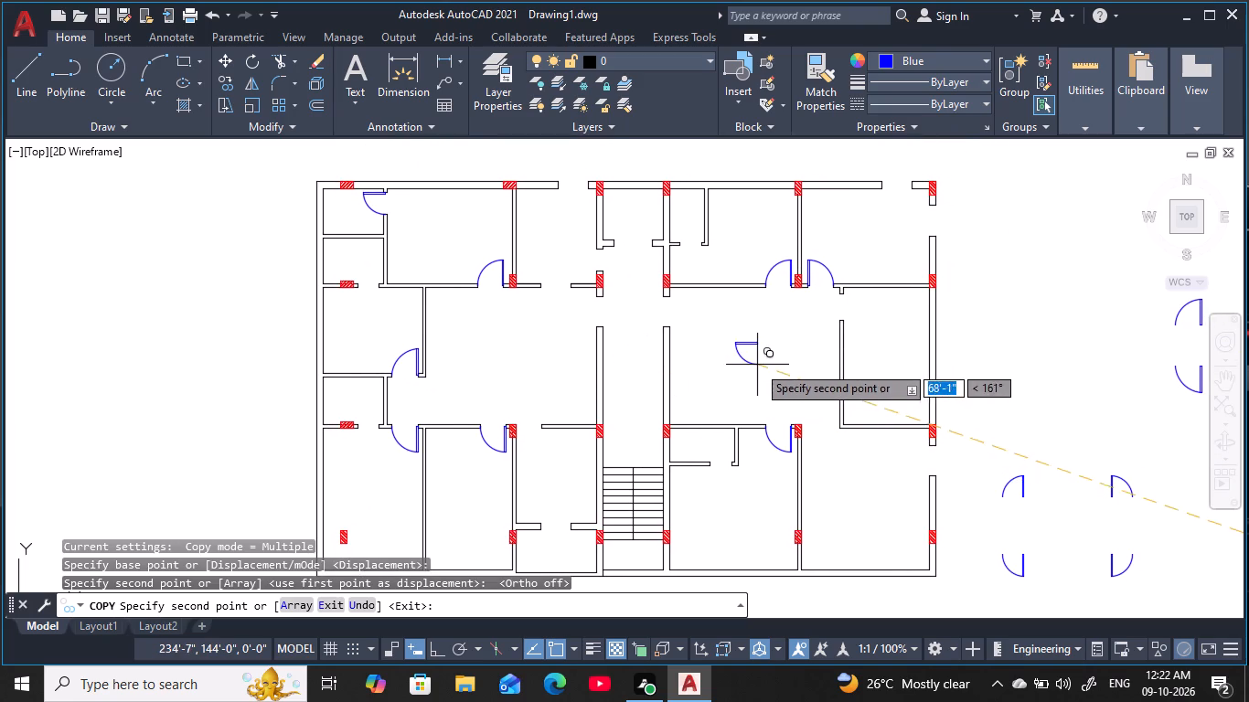
pyautogui.moveTo(757, 365); pyautogui.dragTo(794, 302, button='middle')
pyautogui.press('Escape')
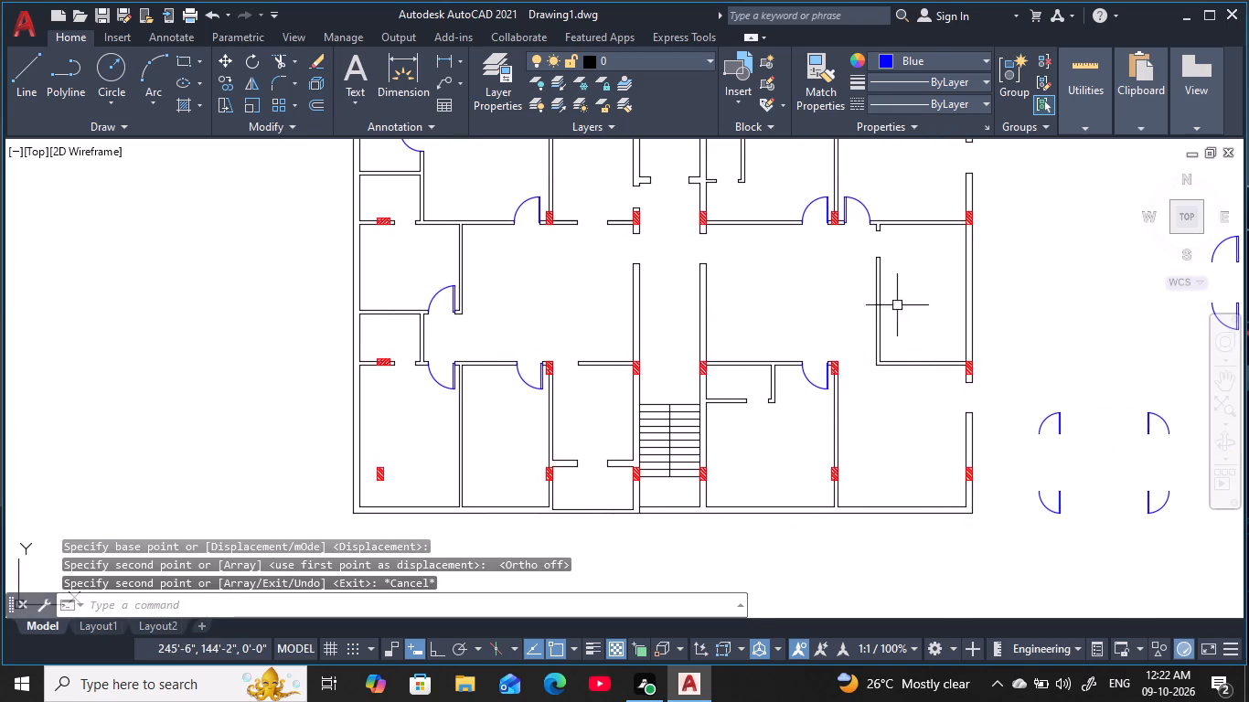
pyautogui.press('Escape')
pyautogui.press('Escape')
pyautogui.press('Escape')
pyautogui.press('Escape')
pyautogui.press('Escape')
# Copy the northwest vertical-leaf 2'-6" door symbol into the south wall openings of the two other small rooms along the west side.
pyautogui.click(1102, 463)
pyautogui.click(1022, 391)
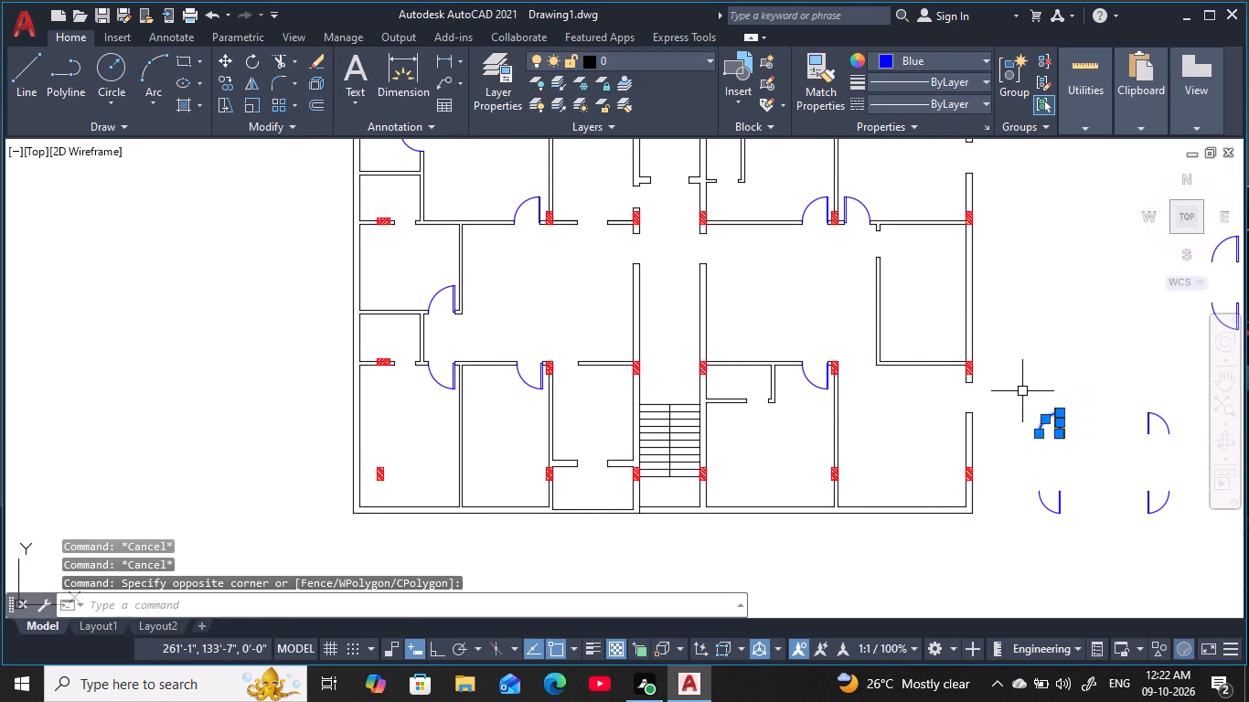
pyautogui.press('c')
pyautogui.press('o')
pyautogui.press('space')
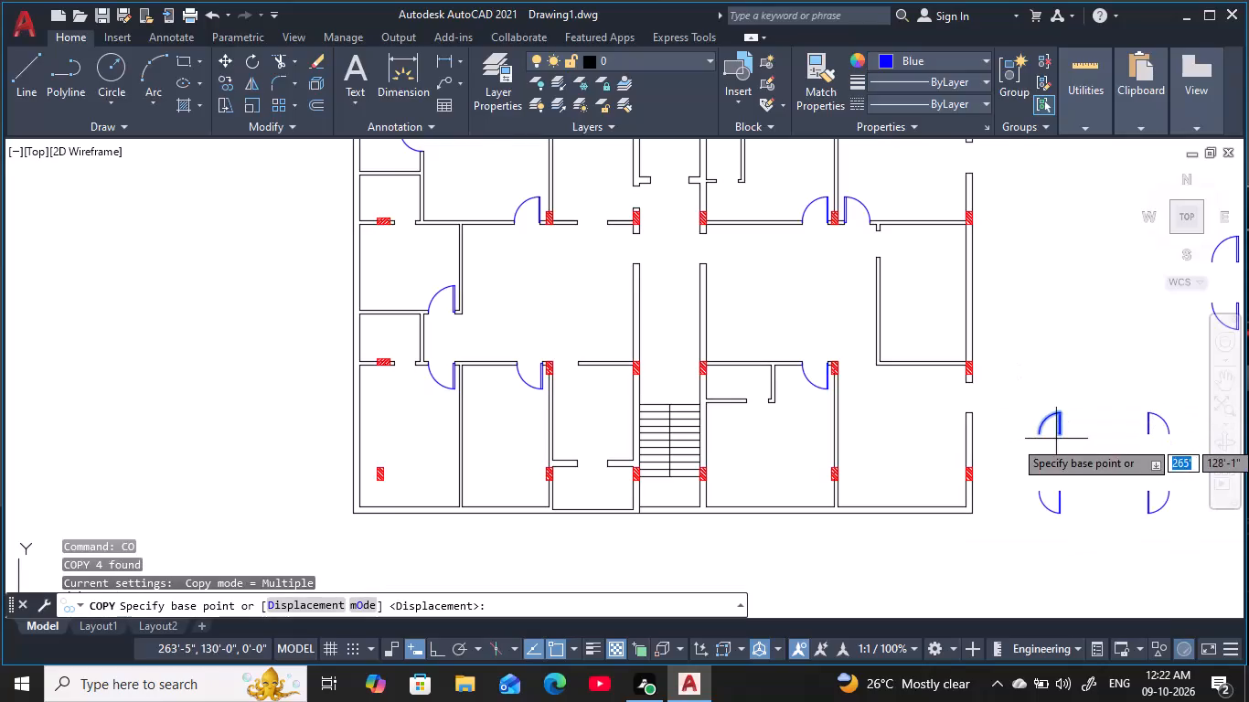
pyautogui.click(1041, 435)
pyautogui.moveTo(491, 302); pyautogui.dragTo(557, 315, button='middle')
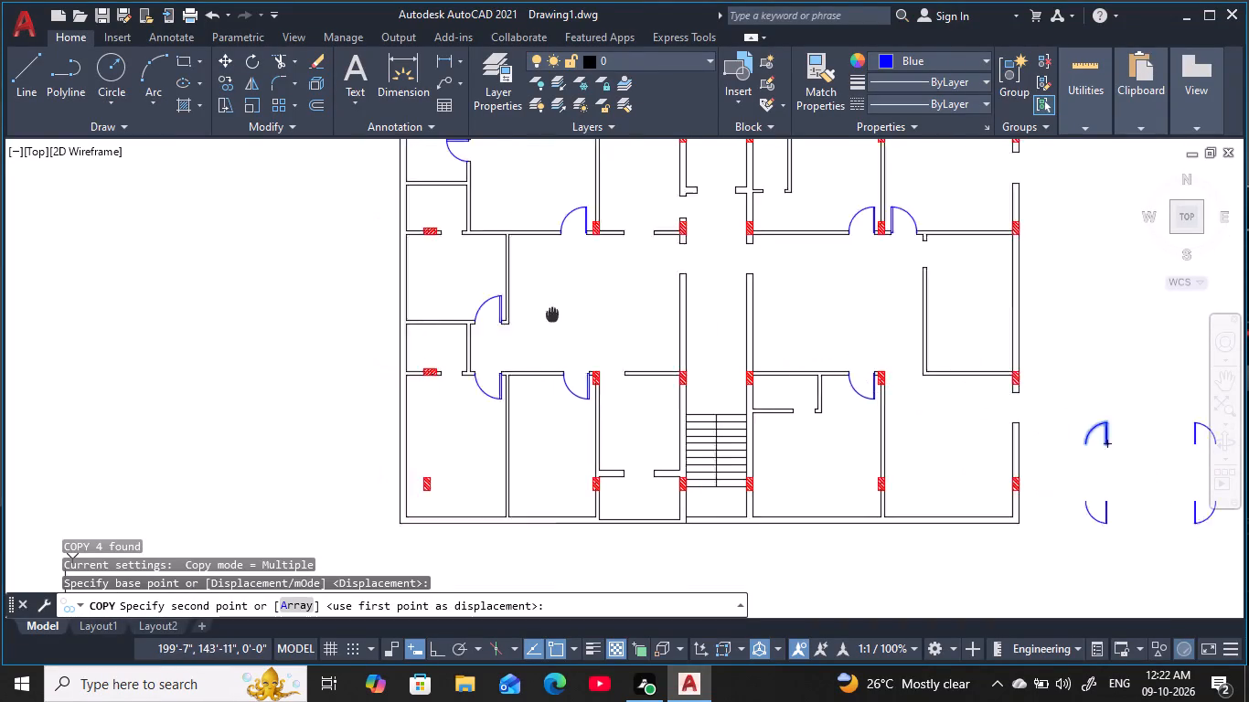
pyautogui.moveTo(557, 315); pyautogui.dragTo(582, 323, button='middle')
pyautogui.scroll(4, 486, 239)
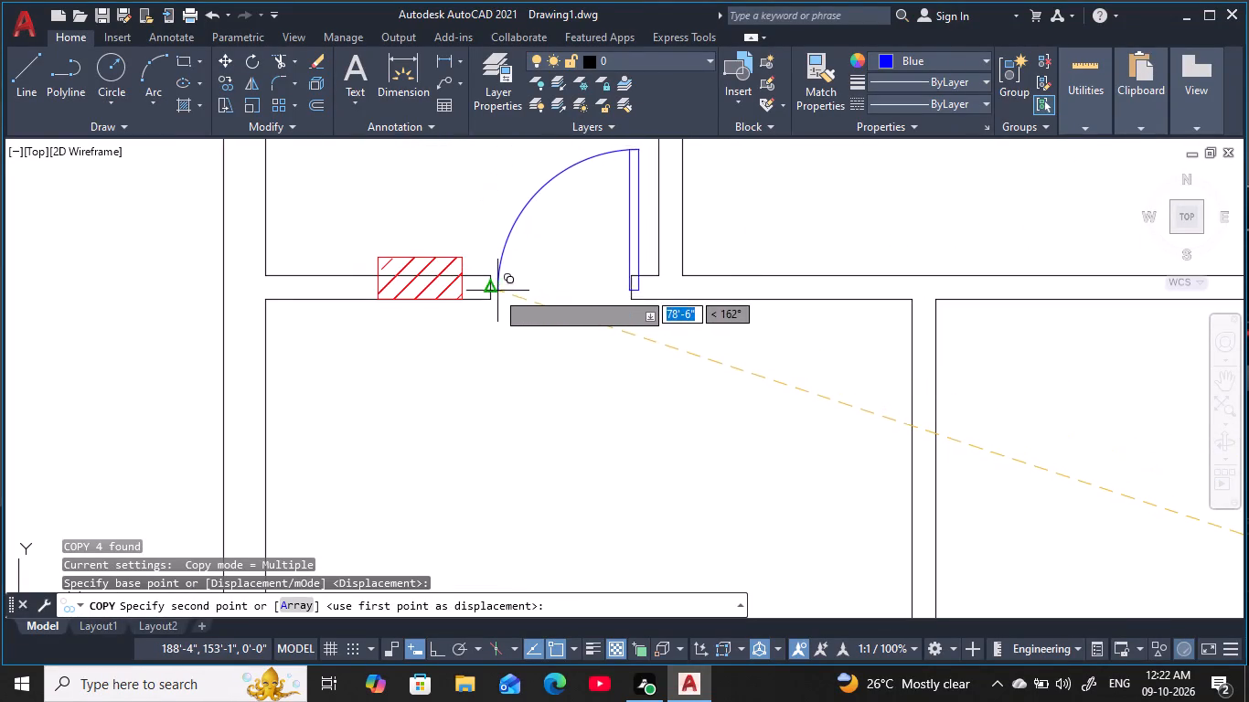
pyautogui.click(490, 290)
pyautogui.scroll(-4, 516, 324)
pyautogui.moveTo(539, 343); pyautogui.dragTo(485, 180, button='middle')
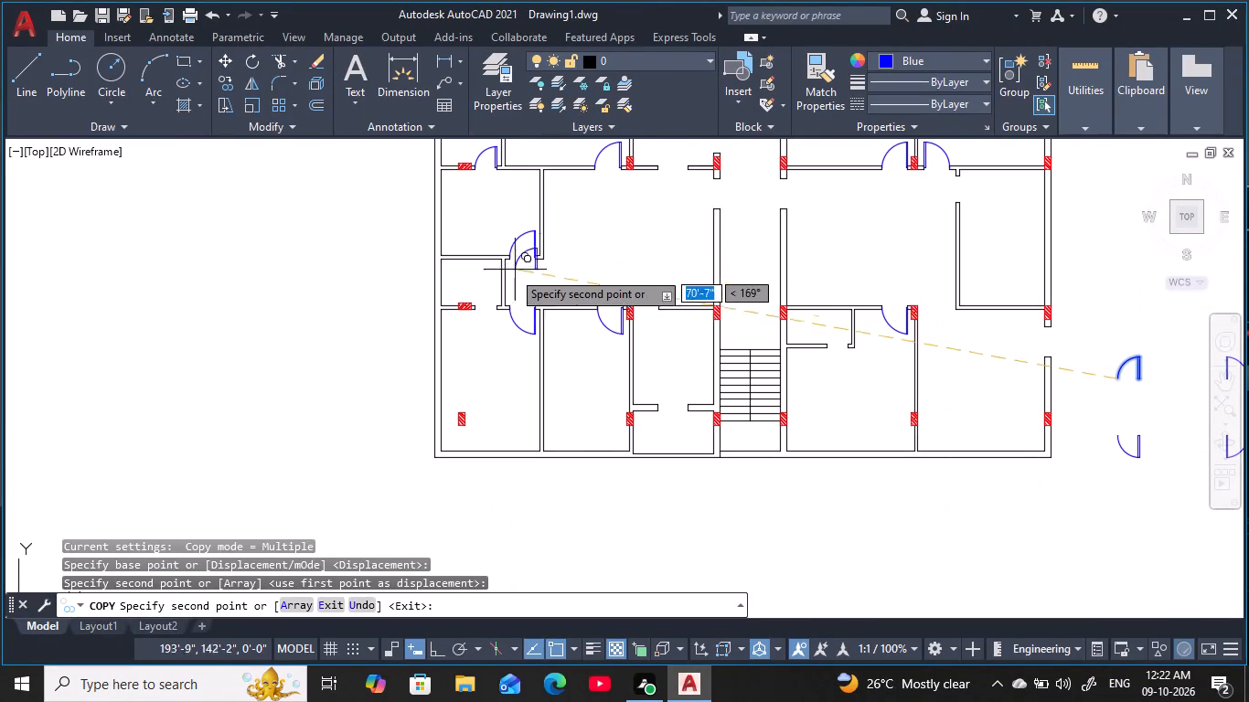
pyautogui.scroll(5, 483, 303)
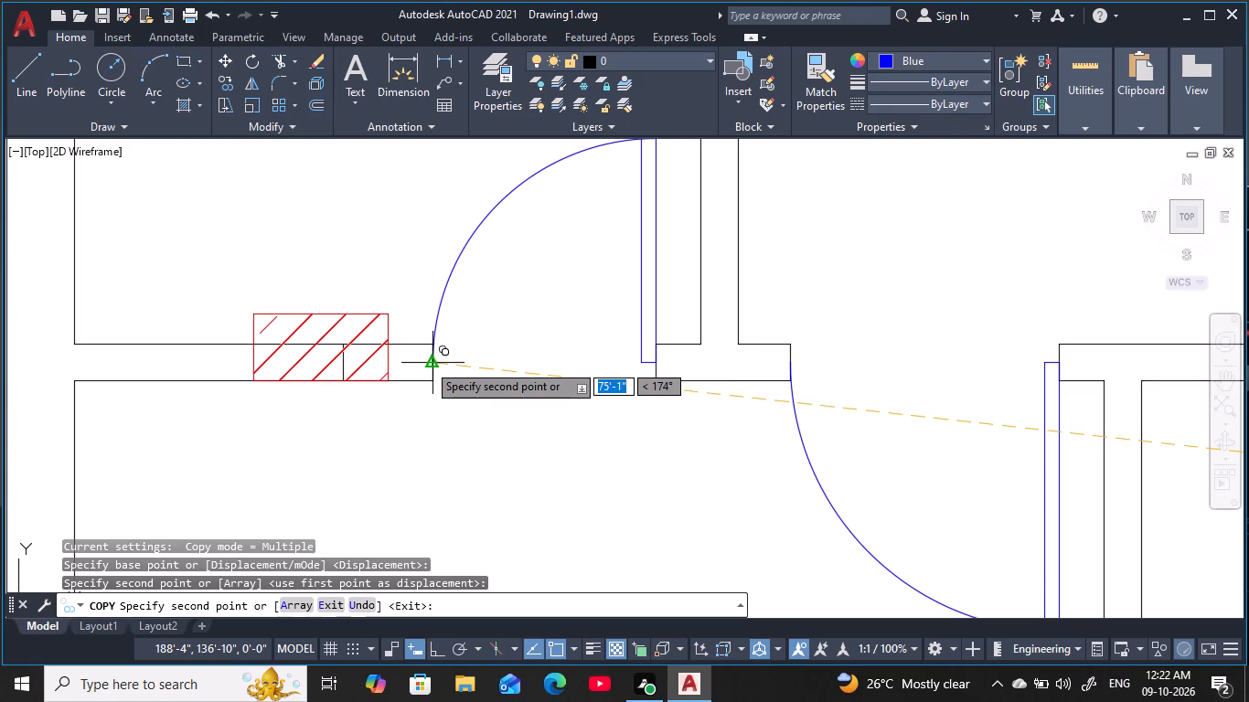
pyautogui.click(428, 363)
# Place two more copies of that door in the small-room openings east of the central passage, one north and one beside the staircase.
pyautogui.scroll(-5, 524, 340)
pyautogui.moveTo(481, 314); pyautogui.dragTo(351, 304, button='middle')
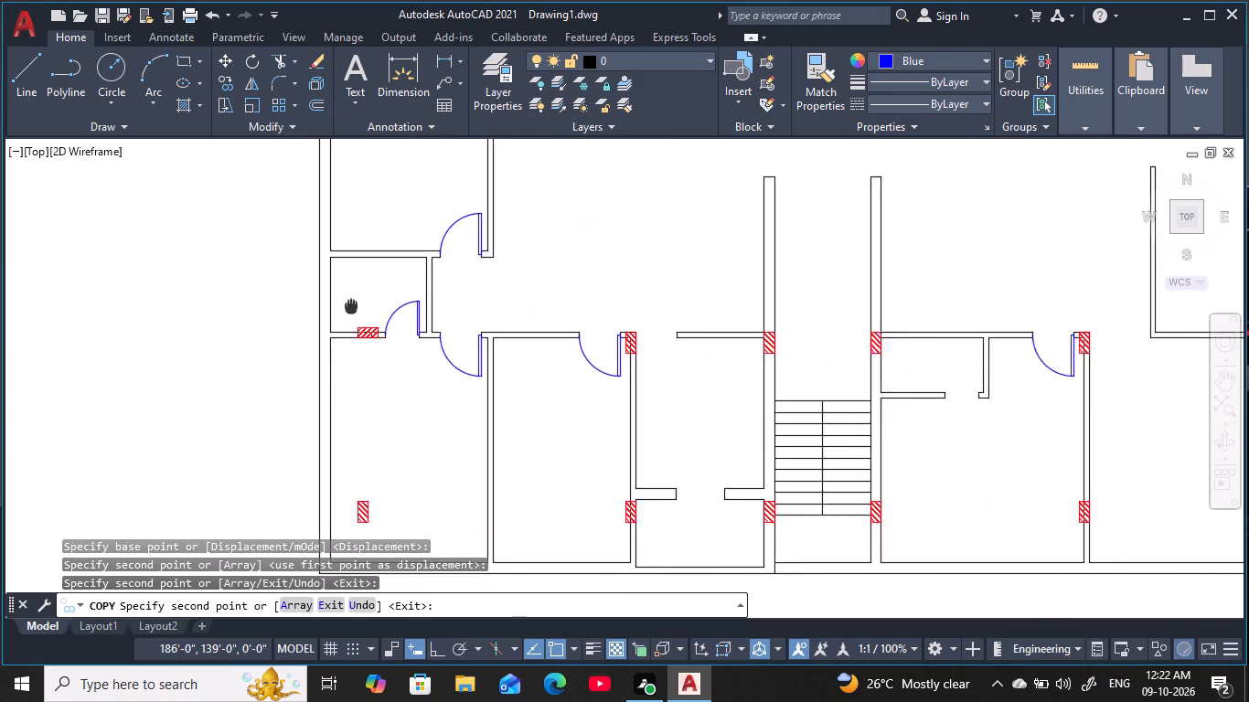
pyautogui.moveTo(351, 304); pyautogui.dragTo(375, 304, button='middle')
pyautogui.scroll(-2, 579, 318)
pyautogui.moveTo(611, 306); pyautogui.dragTo(519, 345, button='middle')
pyautogui.scroll(2, 578, 261)
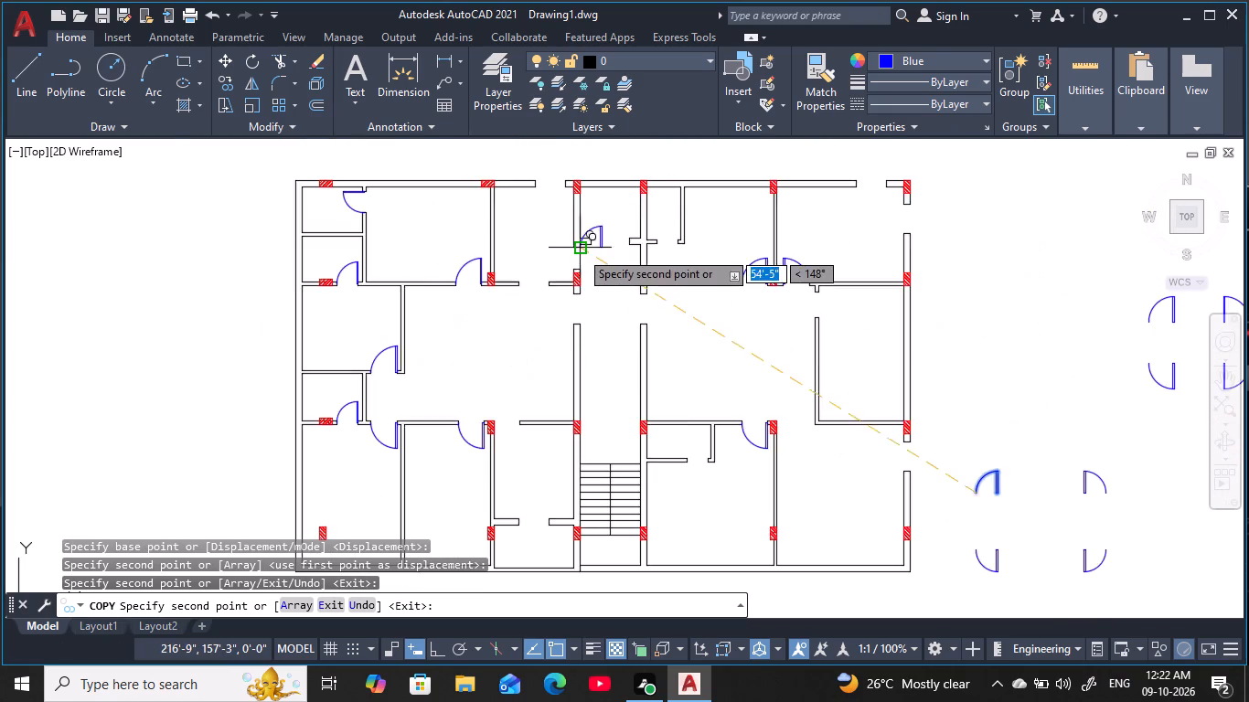
pyautogui.scroll(3, 705, 233)
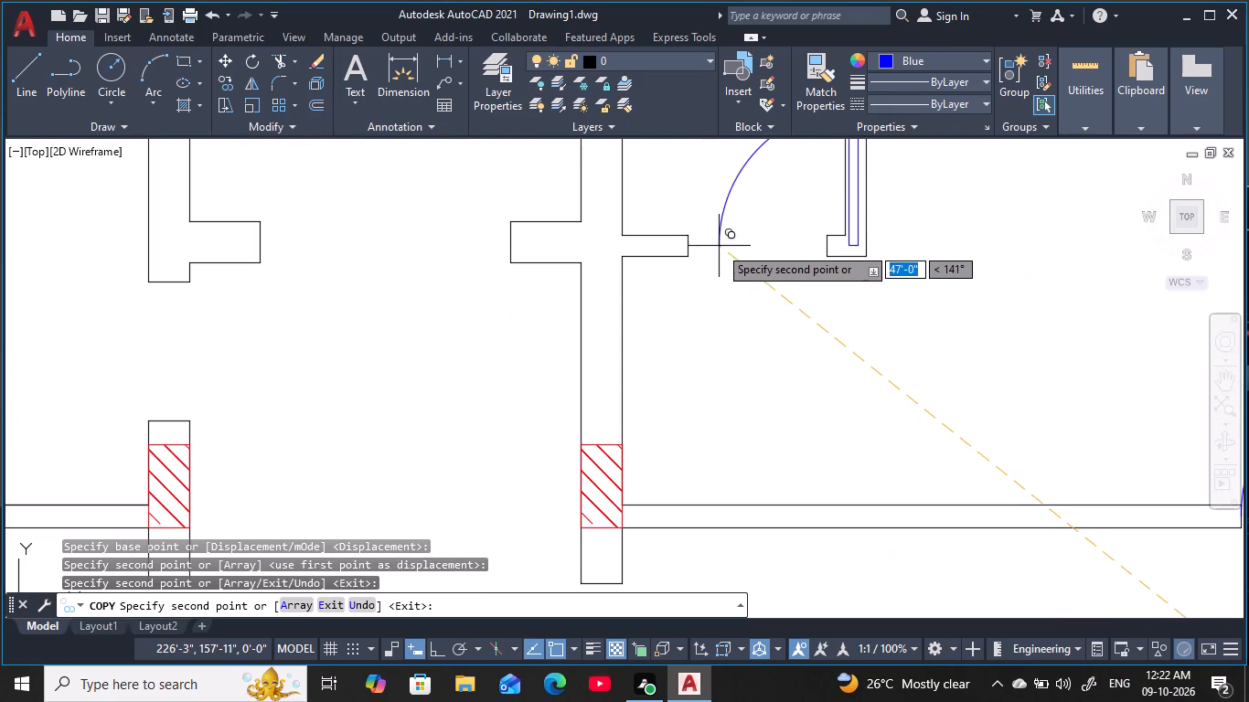
pyautogui.click(690, 248)
pyautogui.scroll(-6, 727, 285)
pyautogui.moveTo(768, 332); pyautogui.dragTo(654, 231, button='middle')
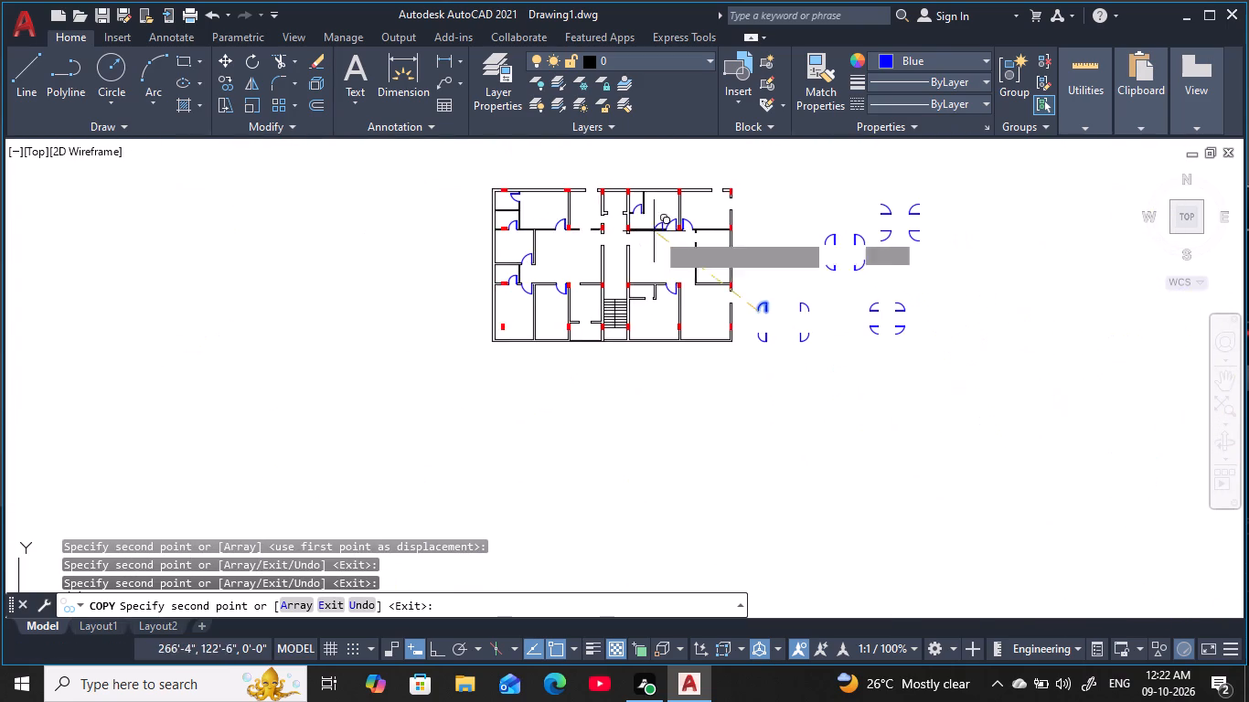
pyautogui.scroll(5, 675, 281)
pyautogui.moveTo(576, 336); pyautogui.dragTo(731, 219, button='middle')
pyautogui.scroll(1, 757, 223)
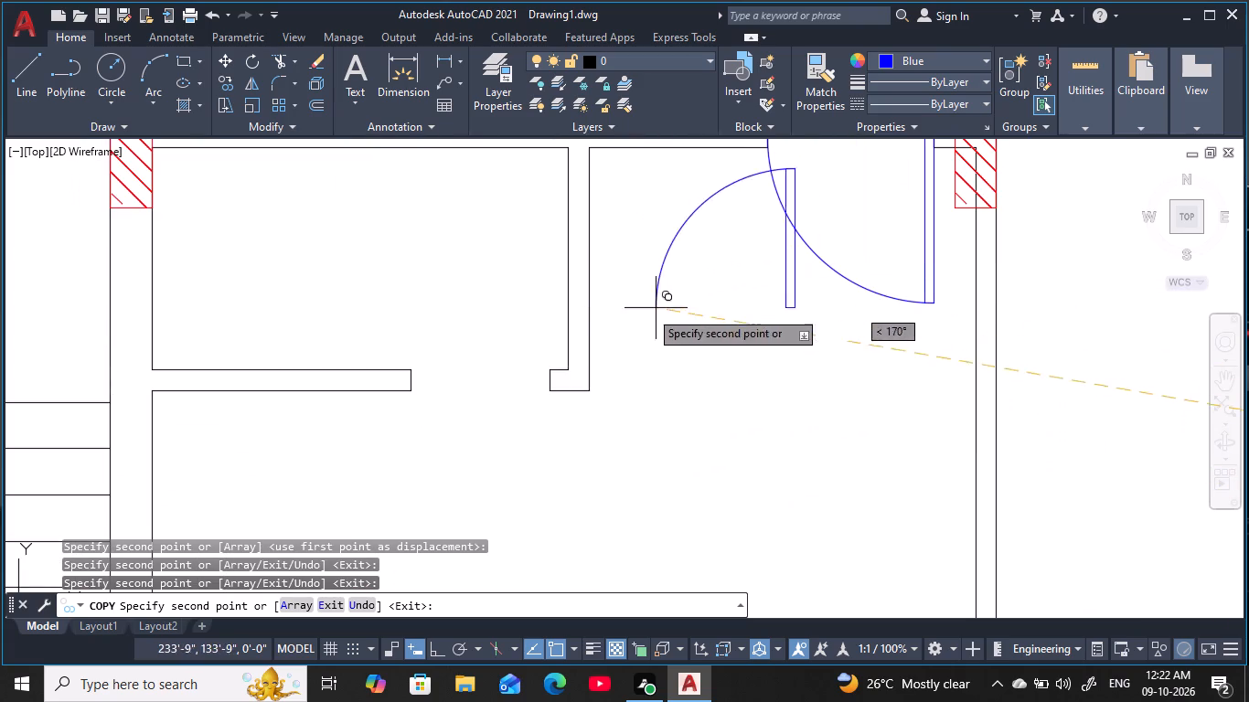
pyautogui.click(409, 382)
pyautogui.scroll(-6, 450, 366)
pyautogui.moveTo(504, 350); pyautogui.dragTo(553, 314, button='middle')
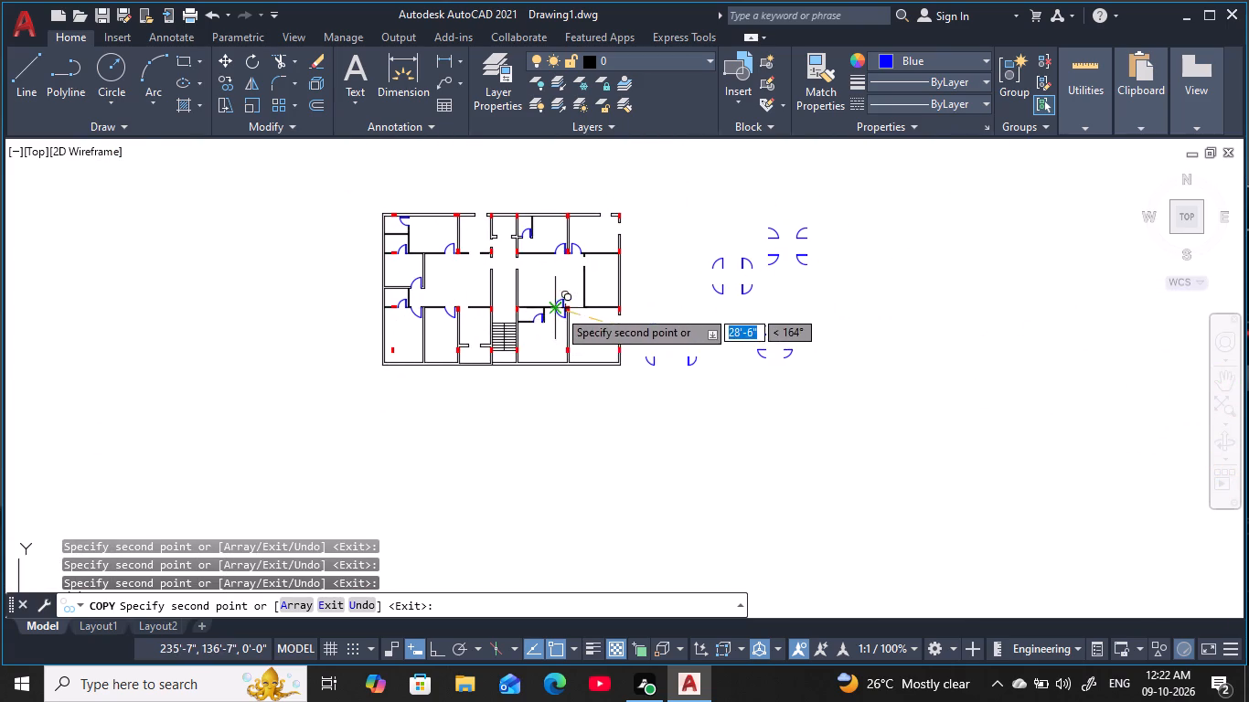
pyautogui.press('Escape')
pyautogui.scroll(1, 558, 307)
pyautogui.press('Escape')
pyautogui.press('Escape')
pyautogui.press('Escape')
pyautogui.press('Escape')
pyautogui.moveTo(421, 282); pyautogui.dragTo(437, 303, button='middle')
pyautogui.press('Escape')
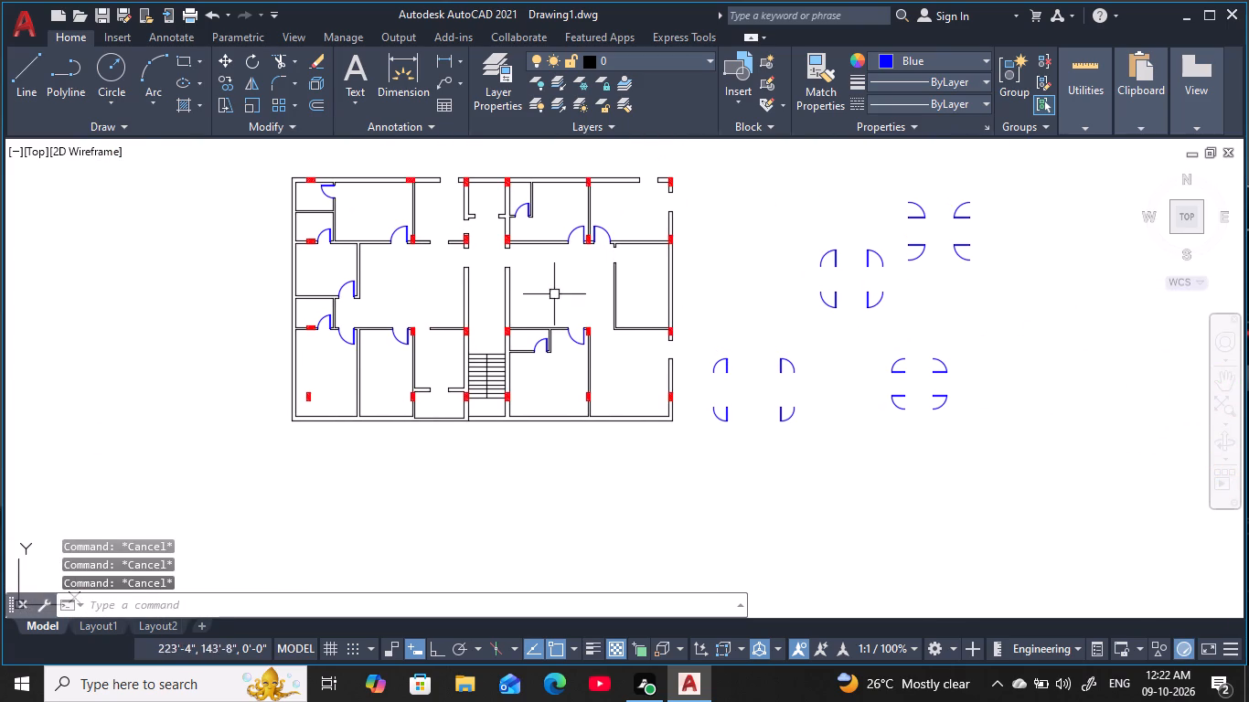
pyautogui.press('Escape')
pyautogui.press('Escape')
pyautogui.press('Escape')
pyautogui.press('Escape')
pyautogui.press('Escape')
pyautogui.press('Escape')
pyautogui.press('Escape')
pyautogui.press('Escape')
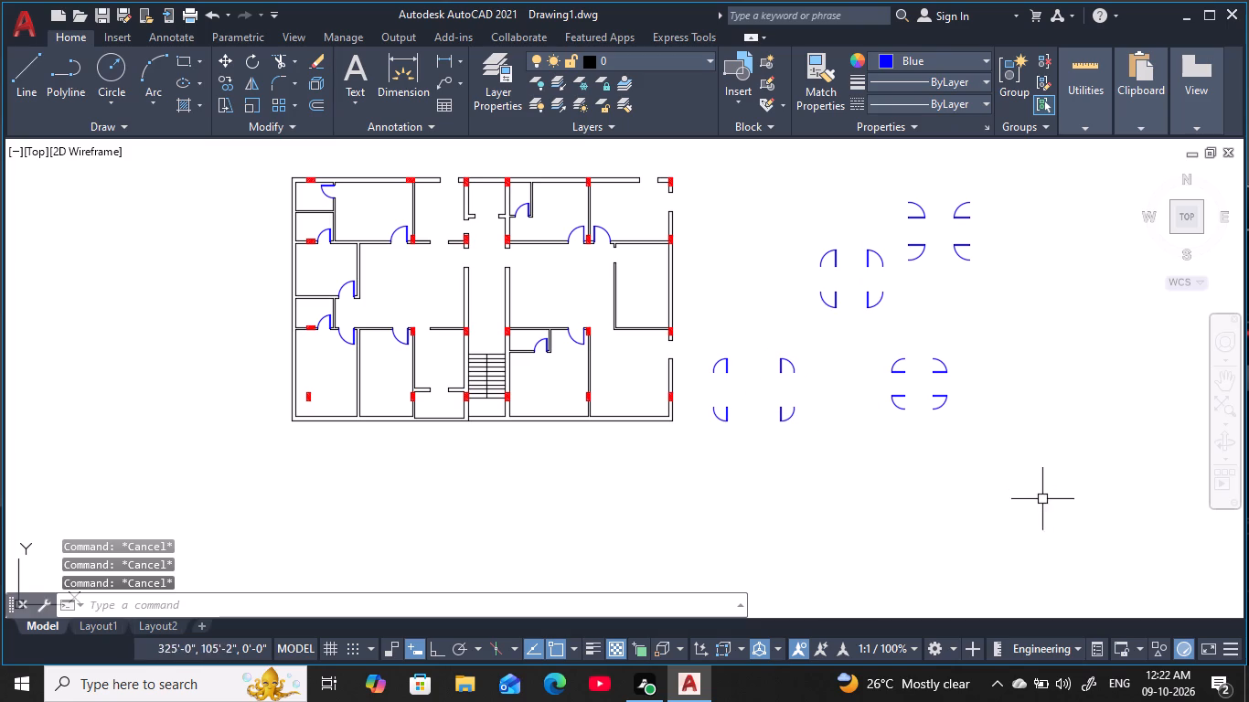
# Erase all the spare door symbols lying outside the floor plan to its east.
pyautogui.click(1058, 516)
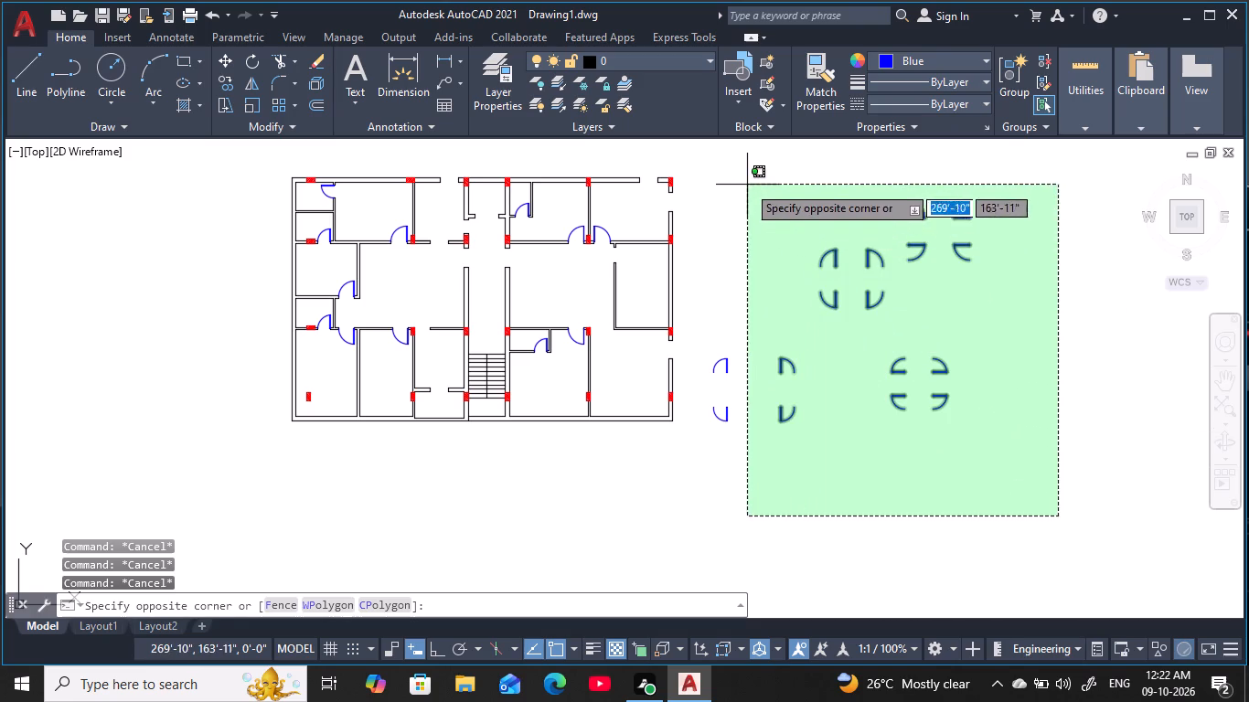
pyautogui.click(699, 184)
pyautogui.press('e')
pyautogui.press('space')
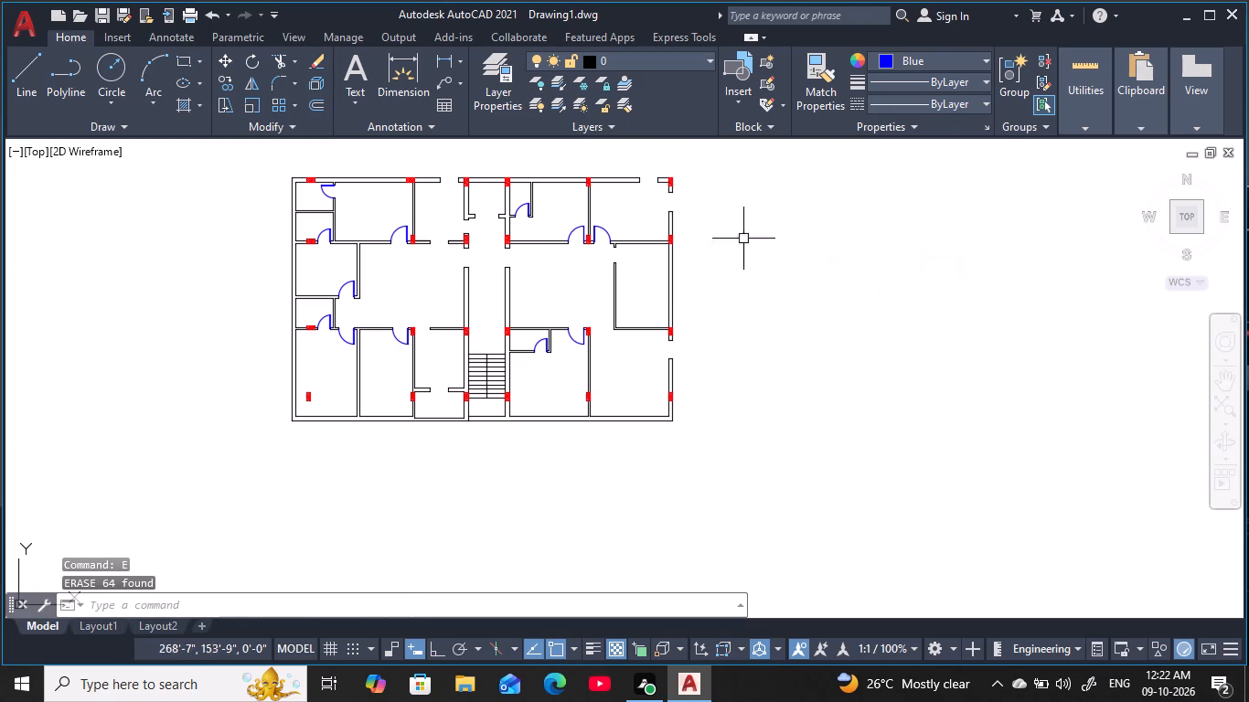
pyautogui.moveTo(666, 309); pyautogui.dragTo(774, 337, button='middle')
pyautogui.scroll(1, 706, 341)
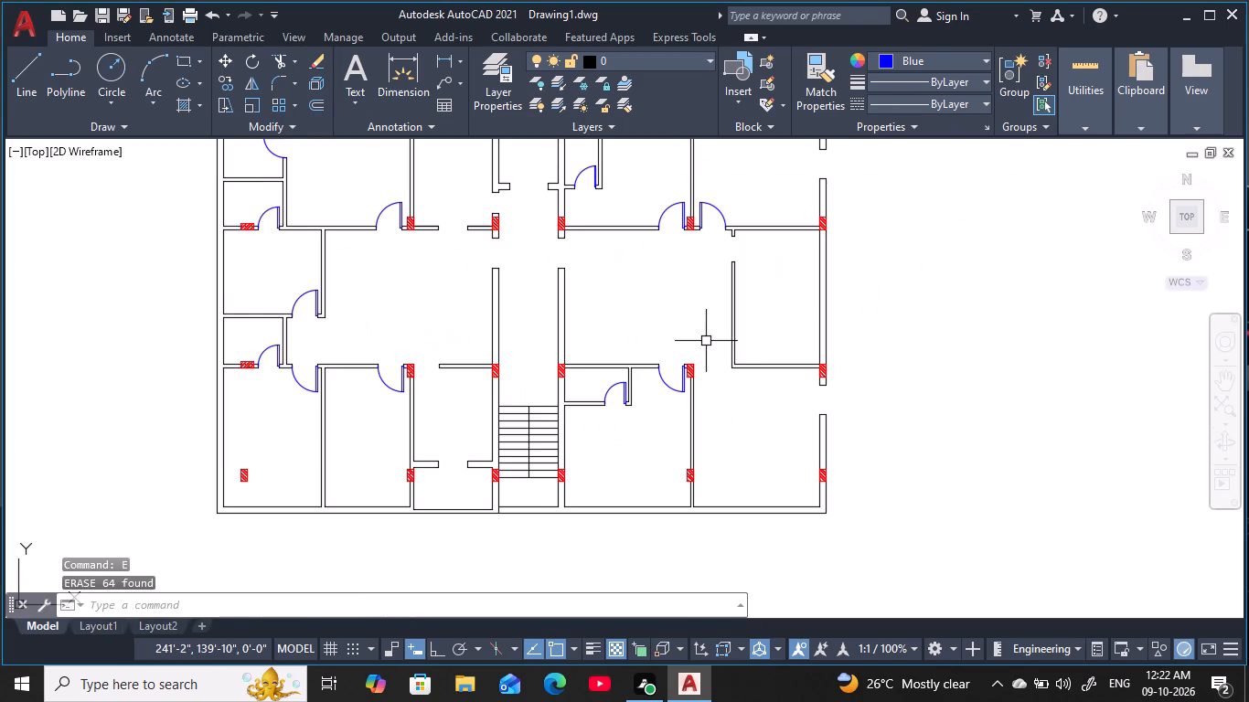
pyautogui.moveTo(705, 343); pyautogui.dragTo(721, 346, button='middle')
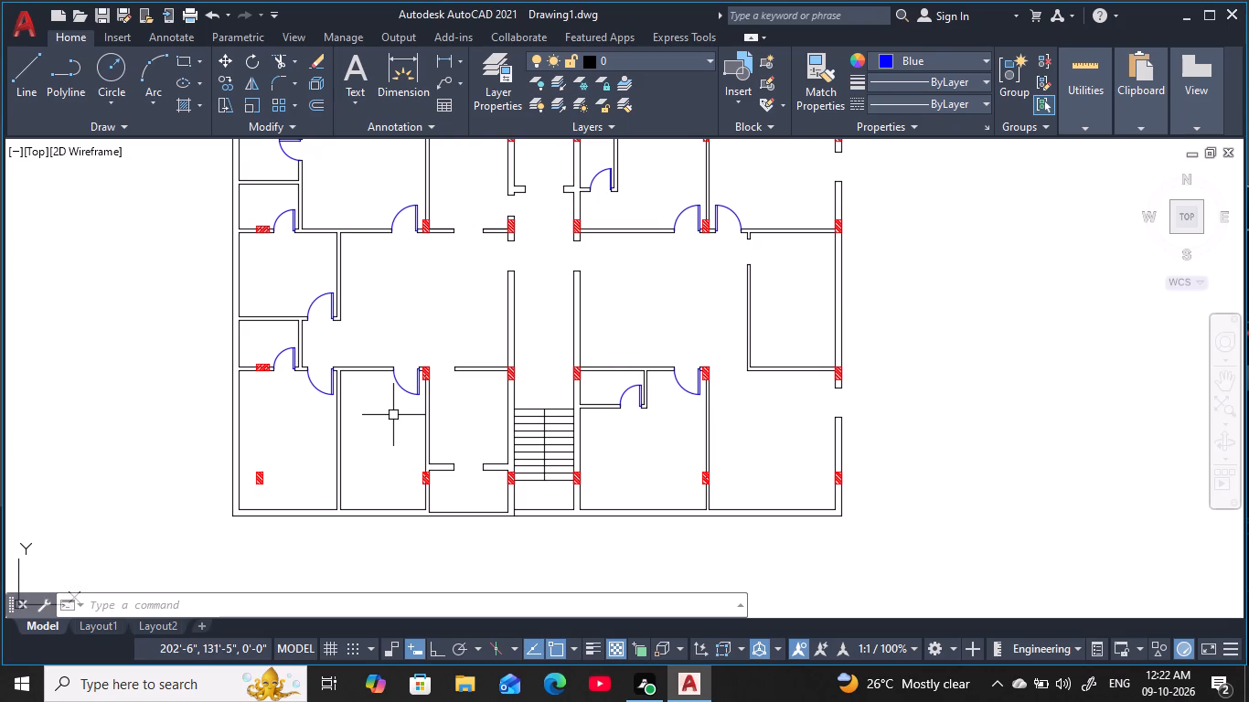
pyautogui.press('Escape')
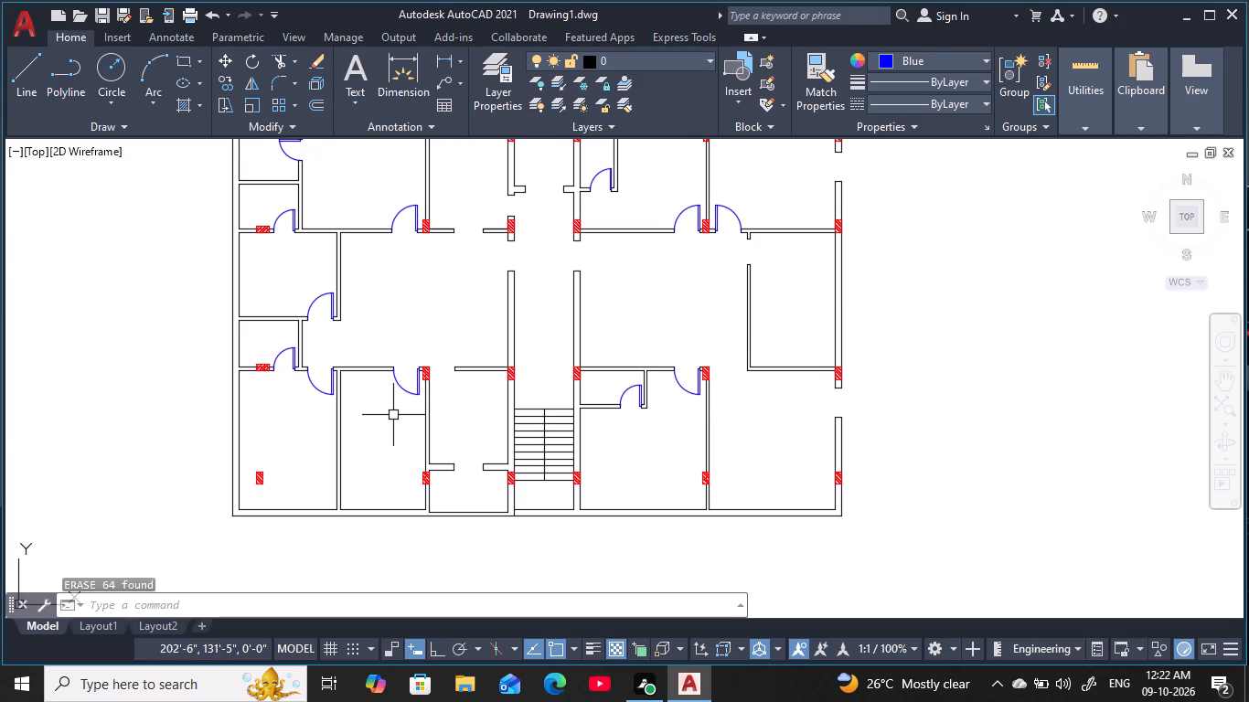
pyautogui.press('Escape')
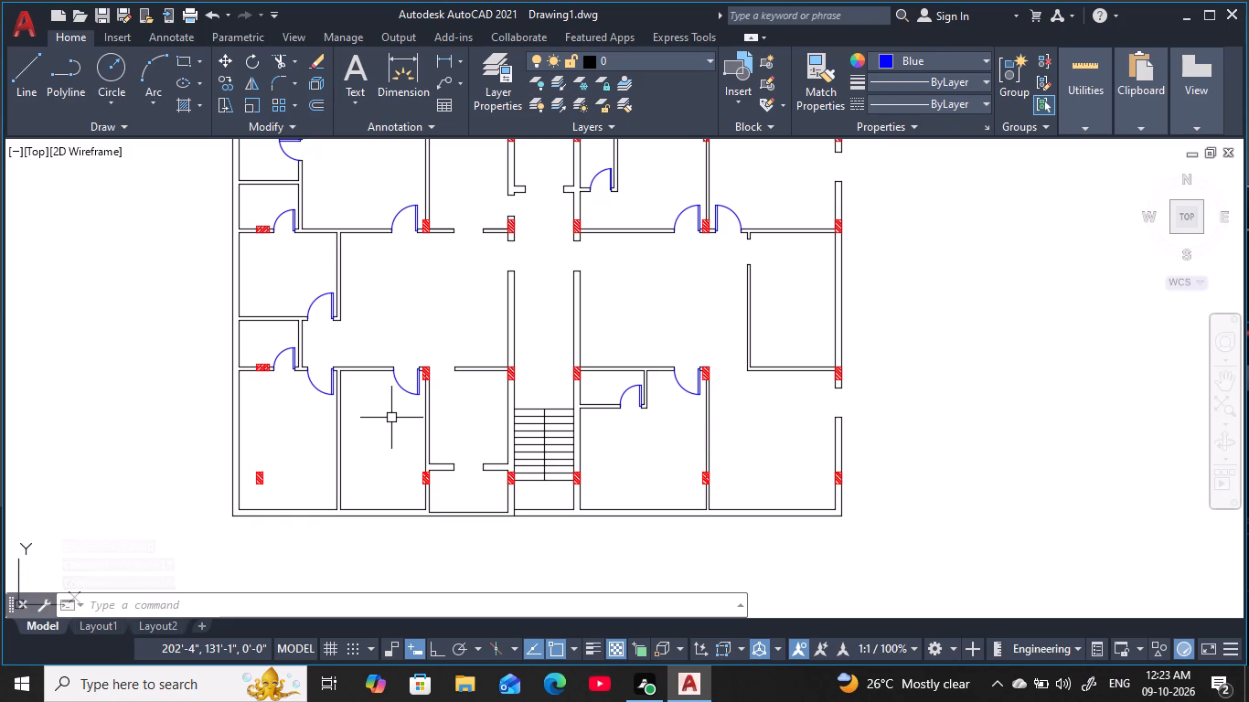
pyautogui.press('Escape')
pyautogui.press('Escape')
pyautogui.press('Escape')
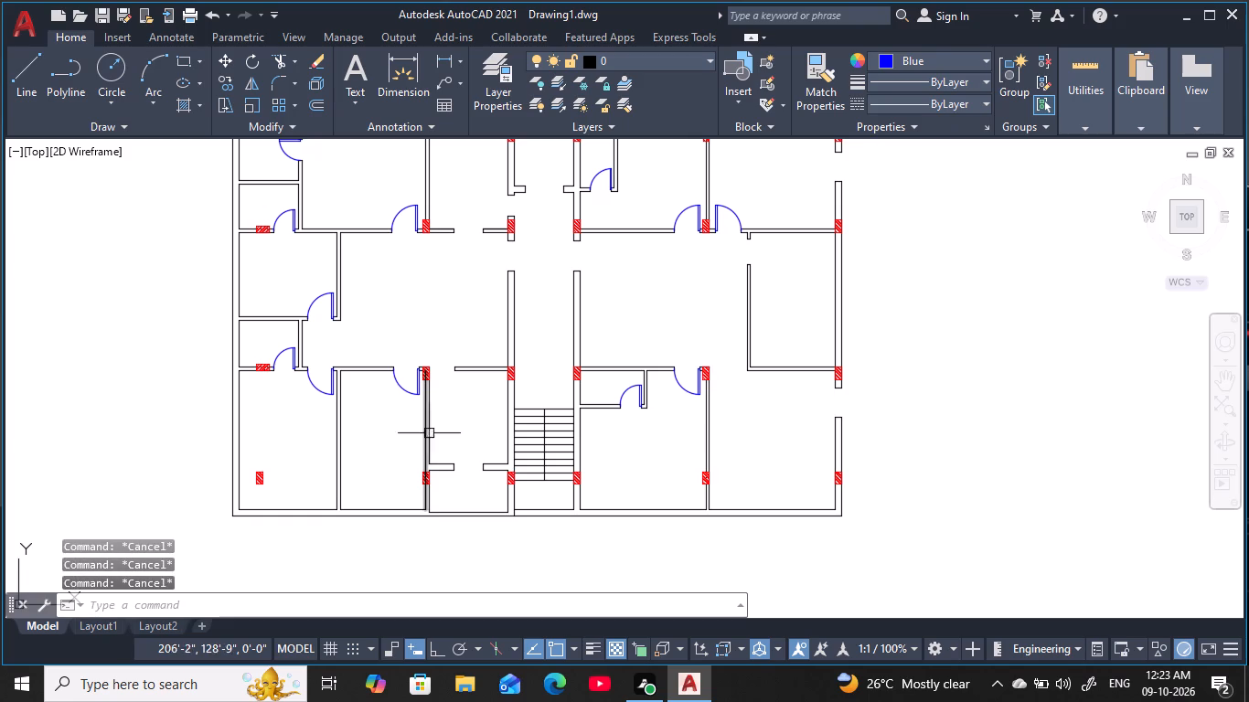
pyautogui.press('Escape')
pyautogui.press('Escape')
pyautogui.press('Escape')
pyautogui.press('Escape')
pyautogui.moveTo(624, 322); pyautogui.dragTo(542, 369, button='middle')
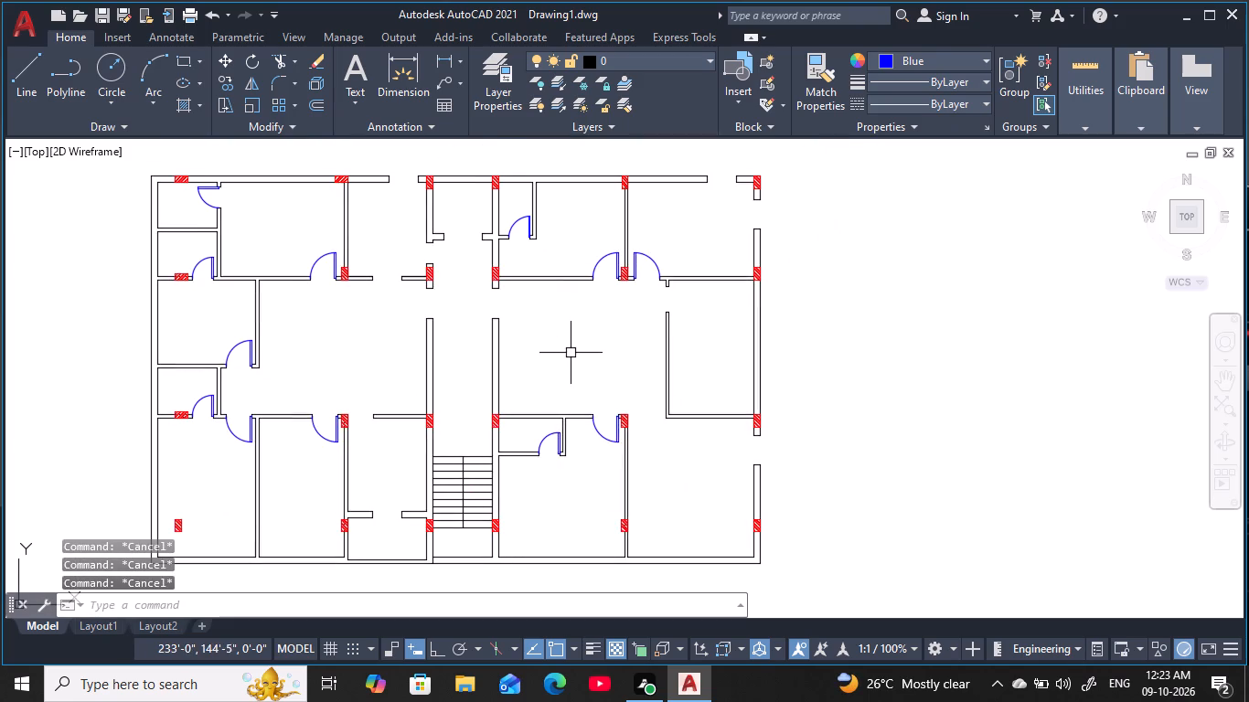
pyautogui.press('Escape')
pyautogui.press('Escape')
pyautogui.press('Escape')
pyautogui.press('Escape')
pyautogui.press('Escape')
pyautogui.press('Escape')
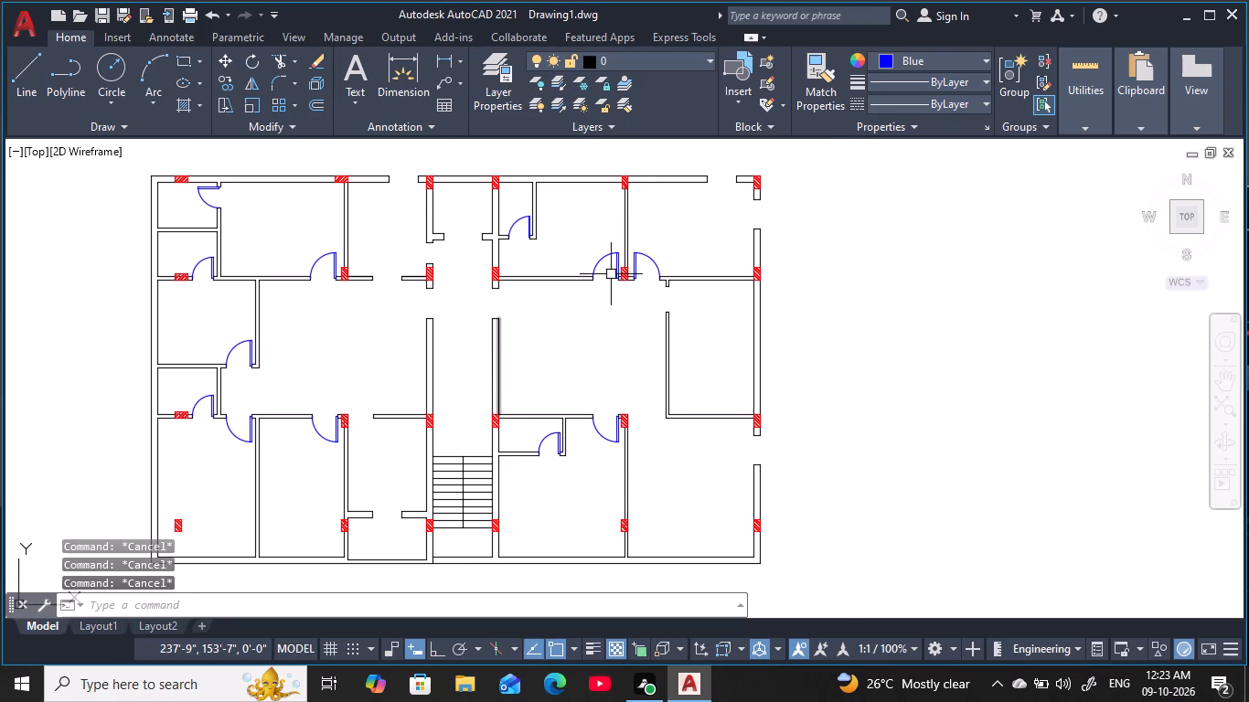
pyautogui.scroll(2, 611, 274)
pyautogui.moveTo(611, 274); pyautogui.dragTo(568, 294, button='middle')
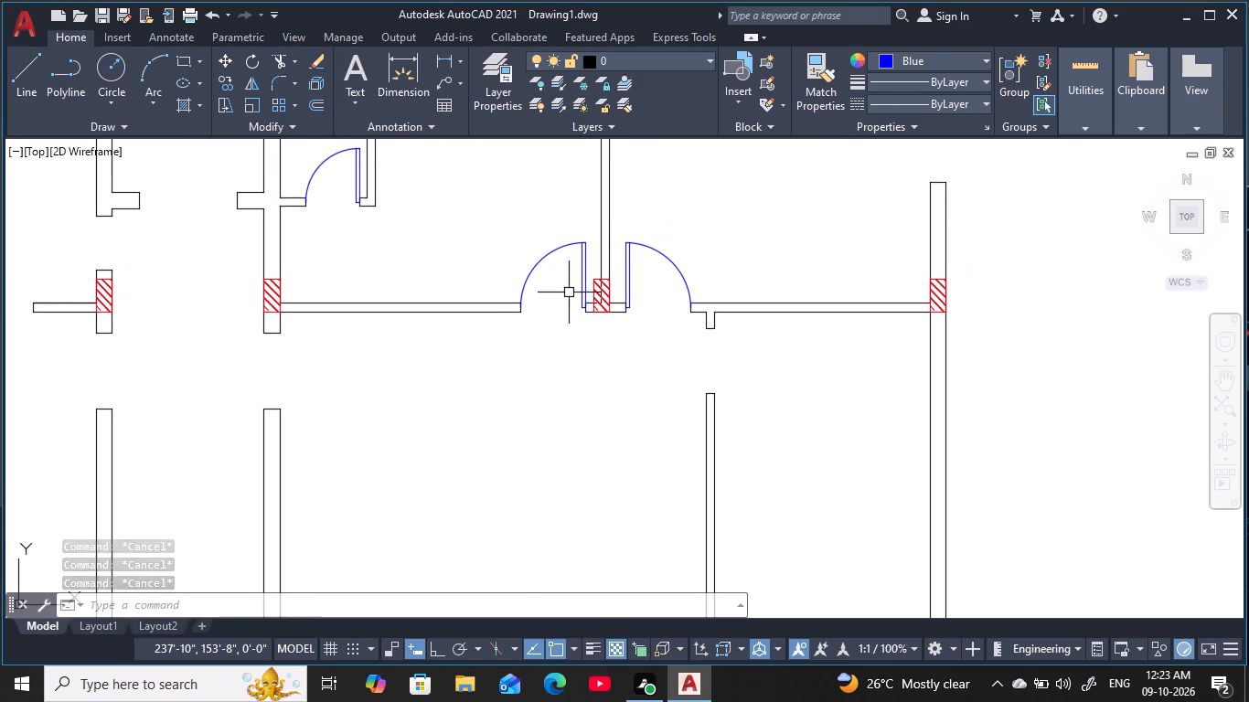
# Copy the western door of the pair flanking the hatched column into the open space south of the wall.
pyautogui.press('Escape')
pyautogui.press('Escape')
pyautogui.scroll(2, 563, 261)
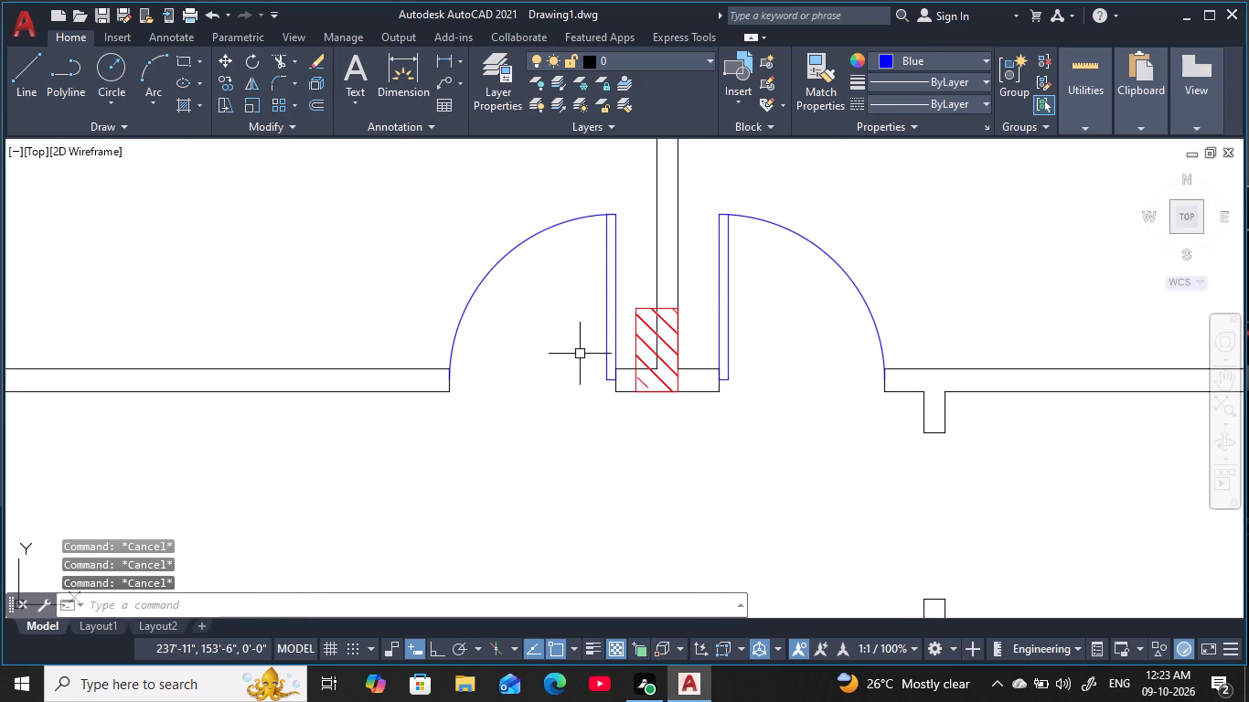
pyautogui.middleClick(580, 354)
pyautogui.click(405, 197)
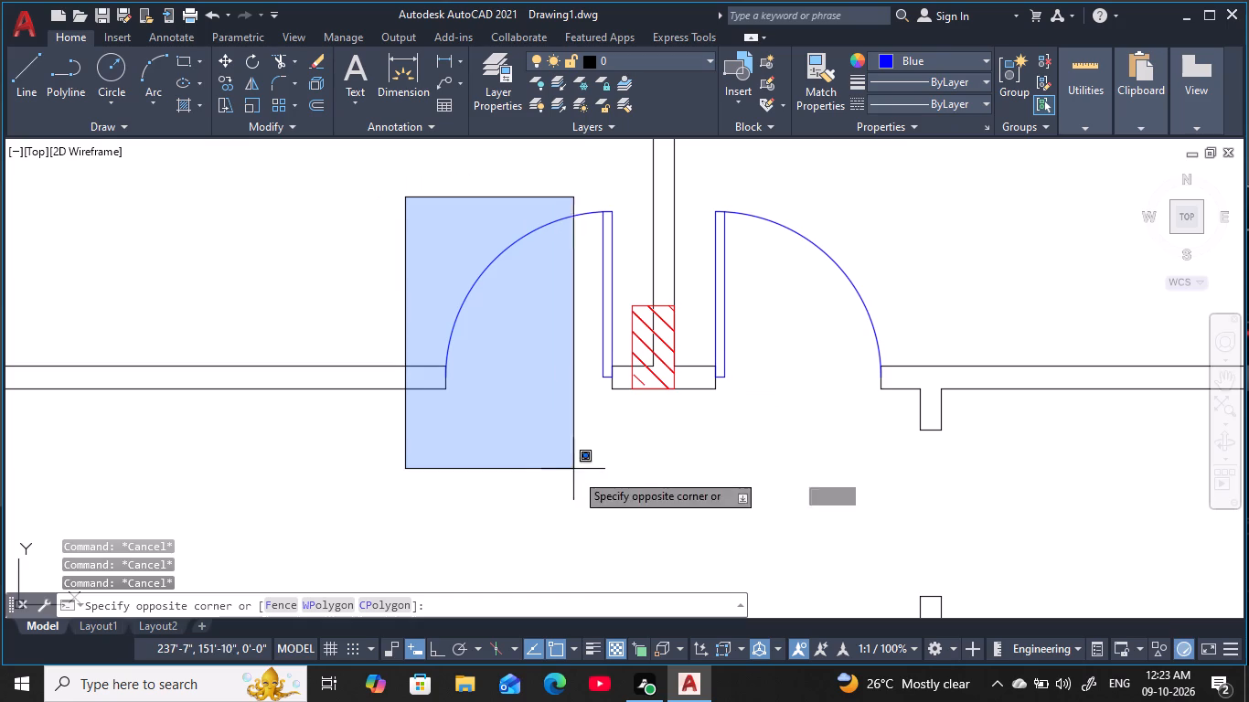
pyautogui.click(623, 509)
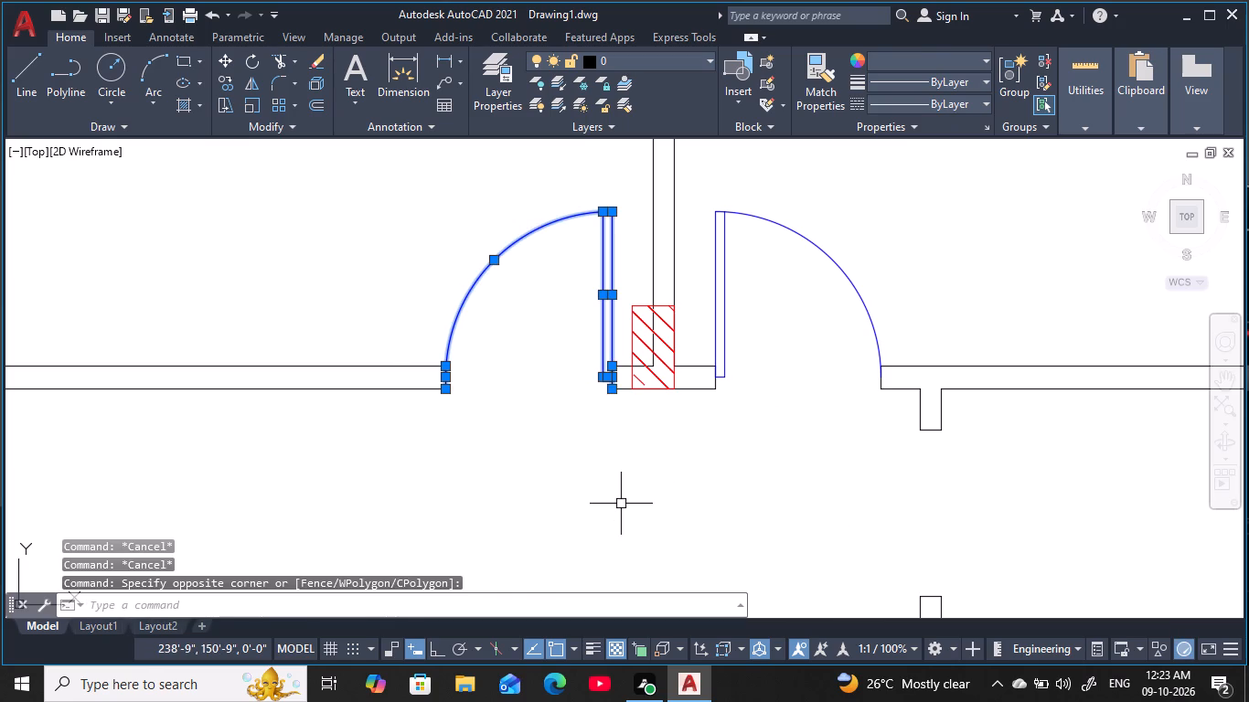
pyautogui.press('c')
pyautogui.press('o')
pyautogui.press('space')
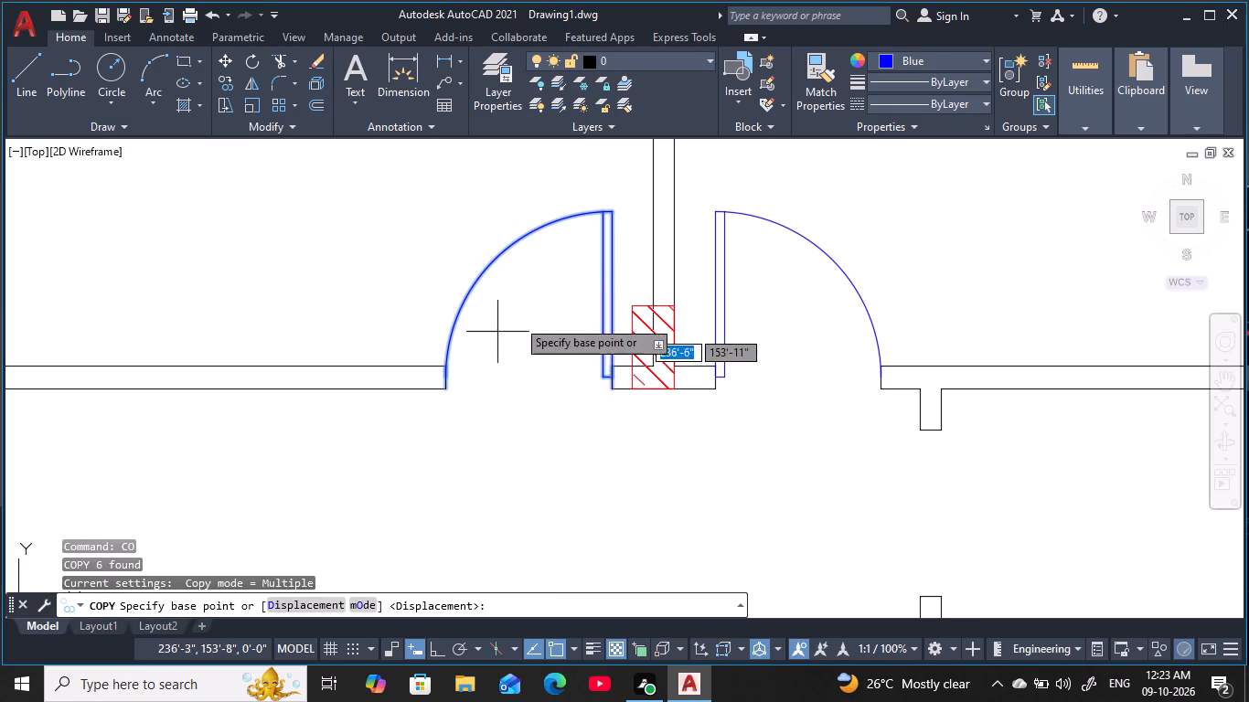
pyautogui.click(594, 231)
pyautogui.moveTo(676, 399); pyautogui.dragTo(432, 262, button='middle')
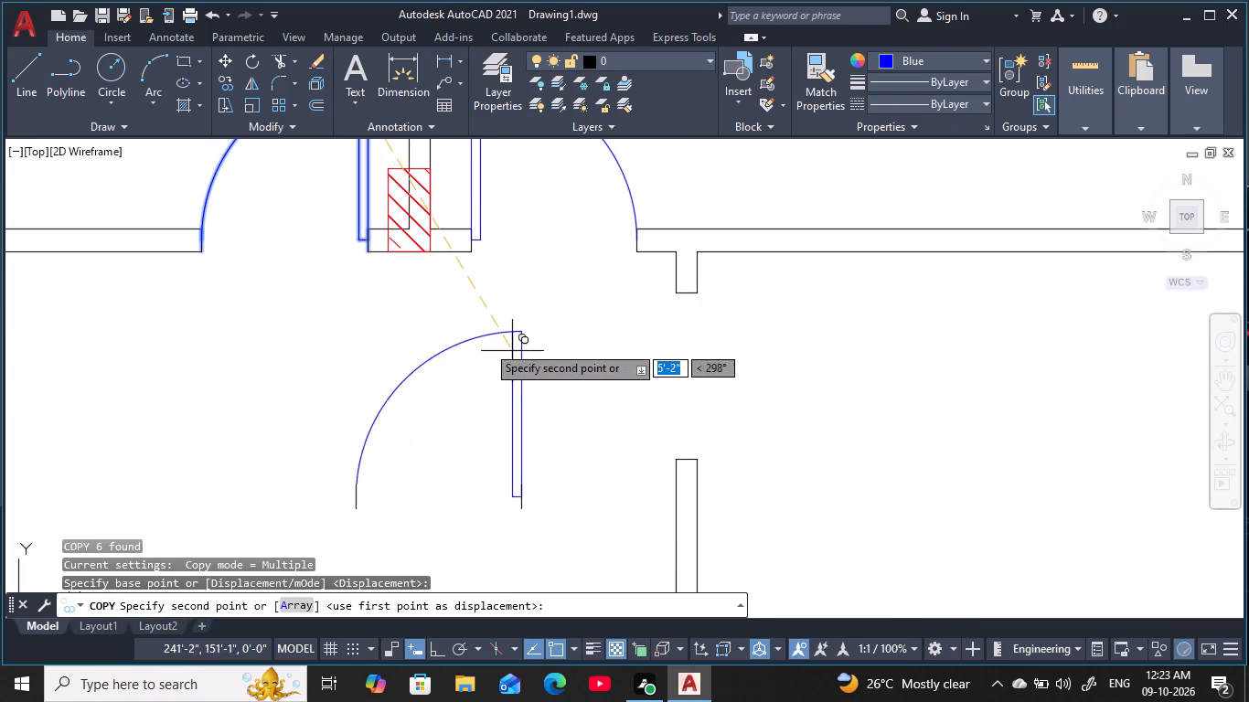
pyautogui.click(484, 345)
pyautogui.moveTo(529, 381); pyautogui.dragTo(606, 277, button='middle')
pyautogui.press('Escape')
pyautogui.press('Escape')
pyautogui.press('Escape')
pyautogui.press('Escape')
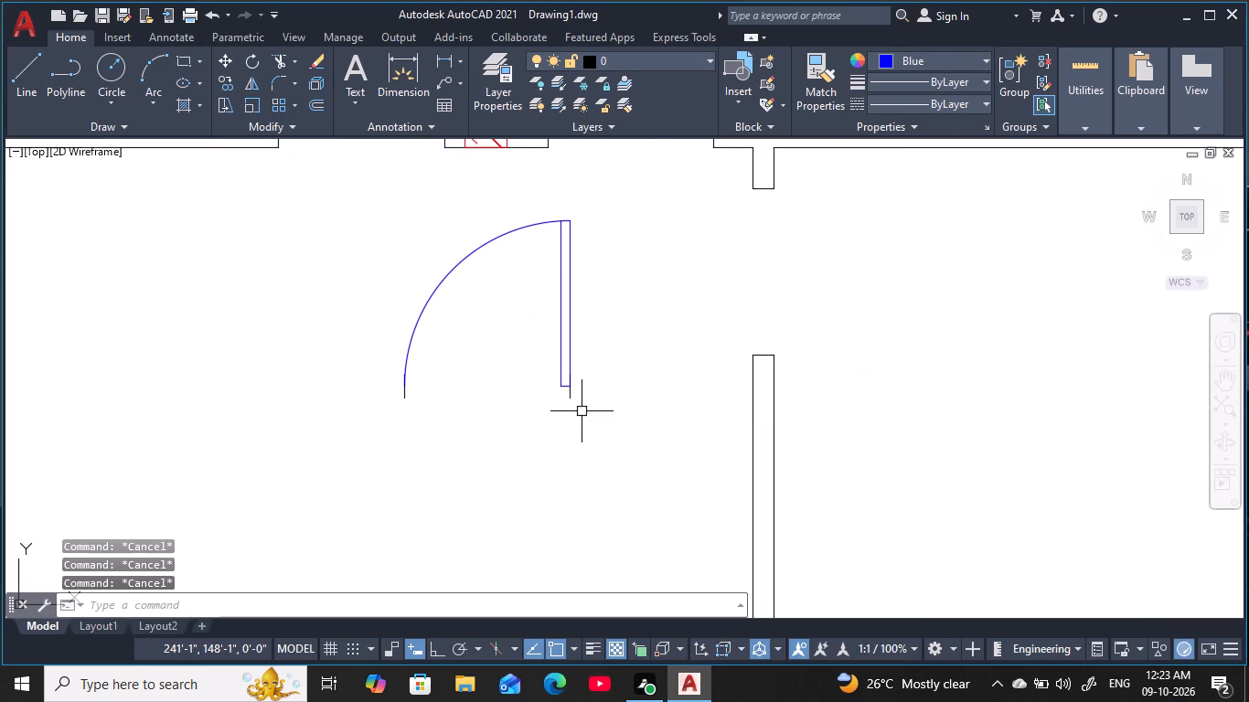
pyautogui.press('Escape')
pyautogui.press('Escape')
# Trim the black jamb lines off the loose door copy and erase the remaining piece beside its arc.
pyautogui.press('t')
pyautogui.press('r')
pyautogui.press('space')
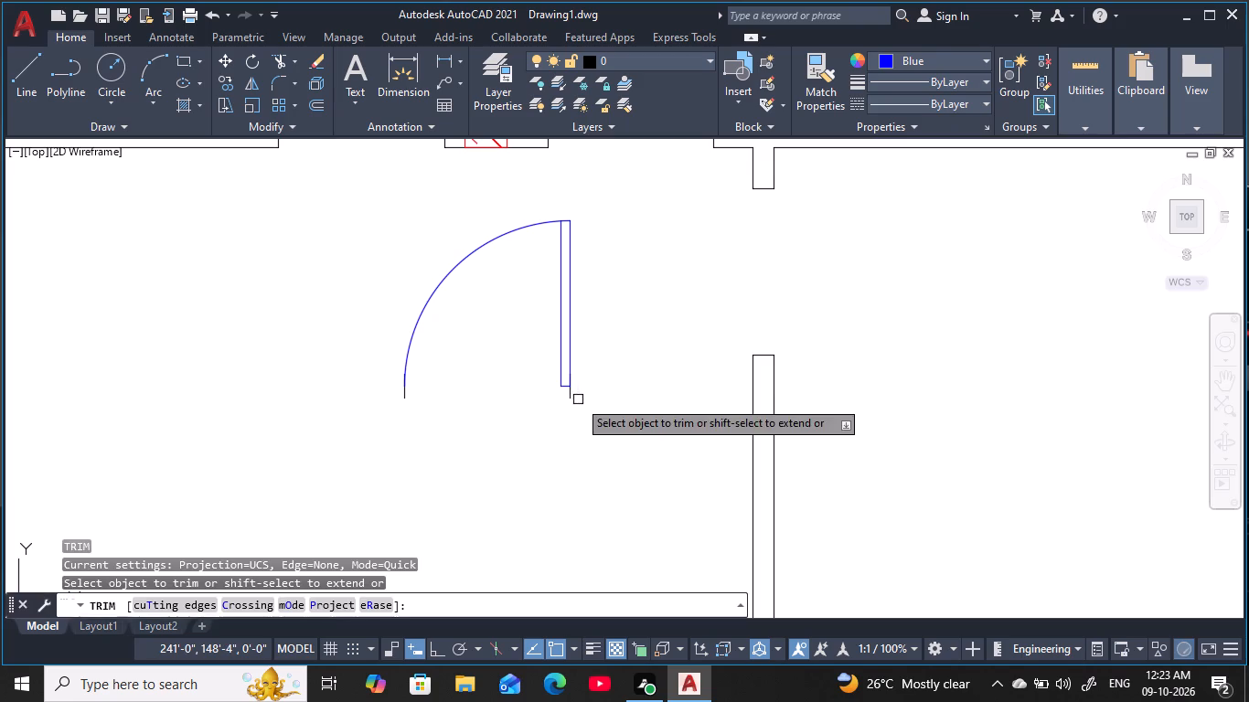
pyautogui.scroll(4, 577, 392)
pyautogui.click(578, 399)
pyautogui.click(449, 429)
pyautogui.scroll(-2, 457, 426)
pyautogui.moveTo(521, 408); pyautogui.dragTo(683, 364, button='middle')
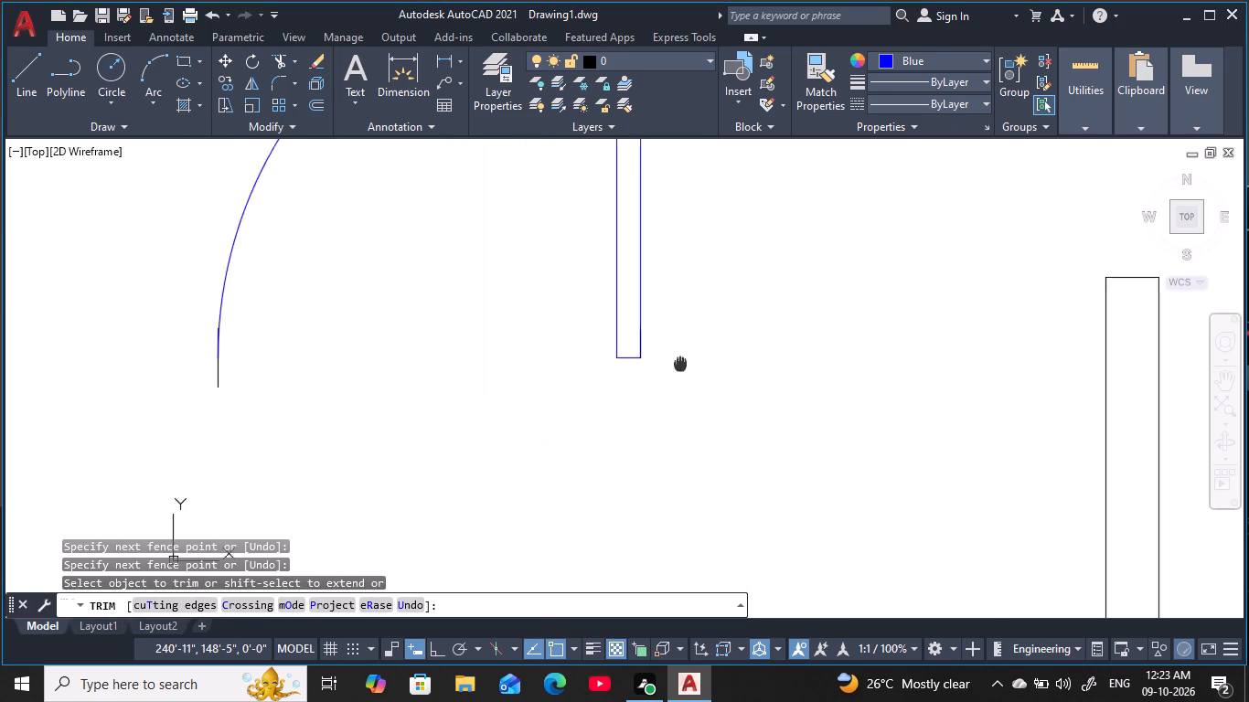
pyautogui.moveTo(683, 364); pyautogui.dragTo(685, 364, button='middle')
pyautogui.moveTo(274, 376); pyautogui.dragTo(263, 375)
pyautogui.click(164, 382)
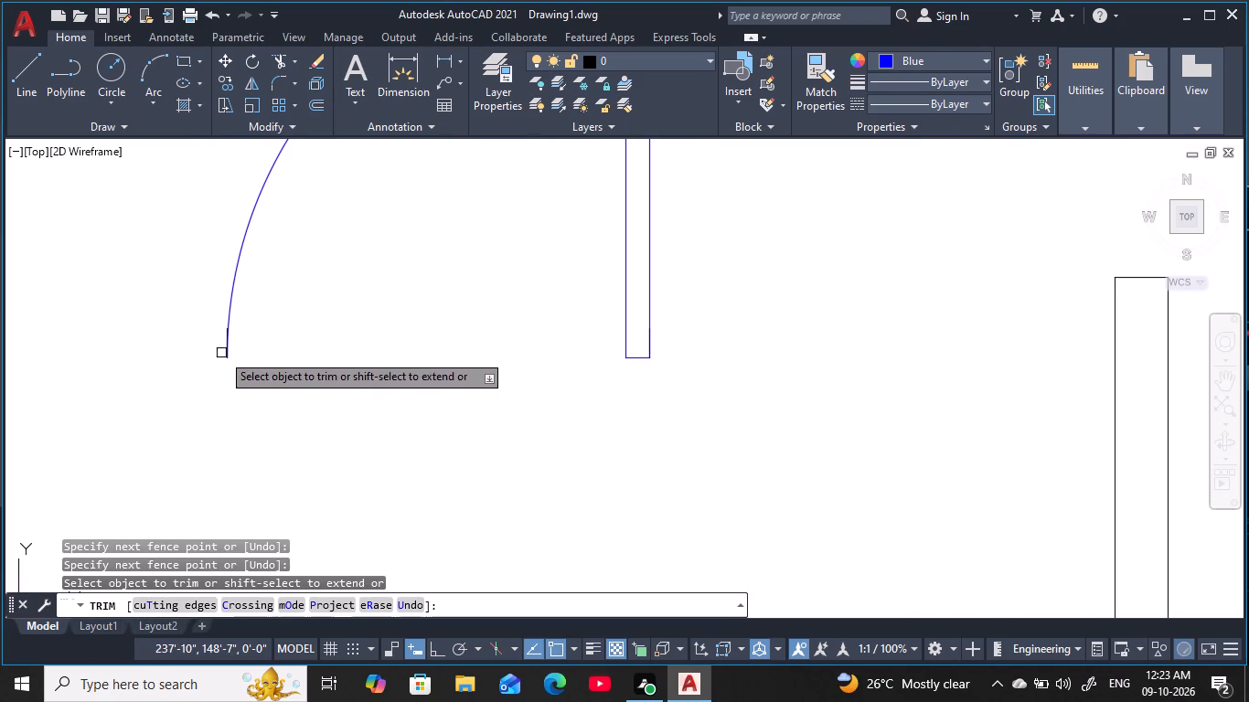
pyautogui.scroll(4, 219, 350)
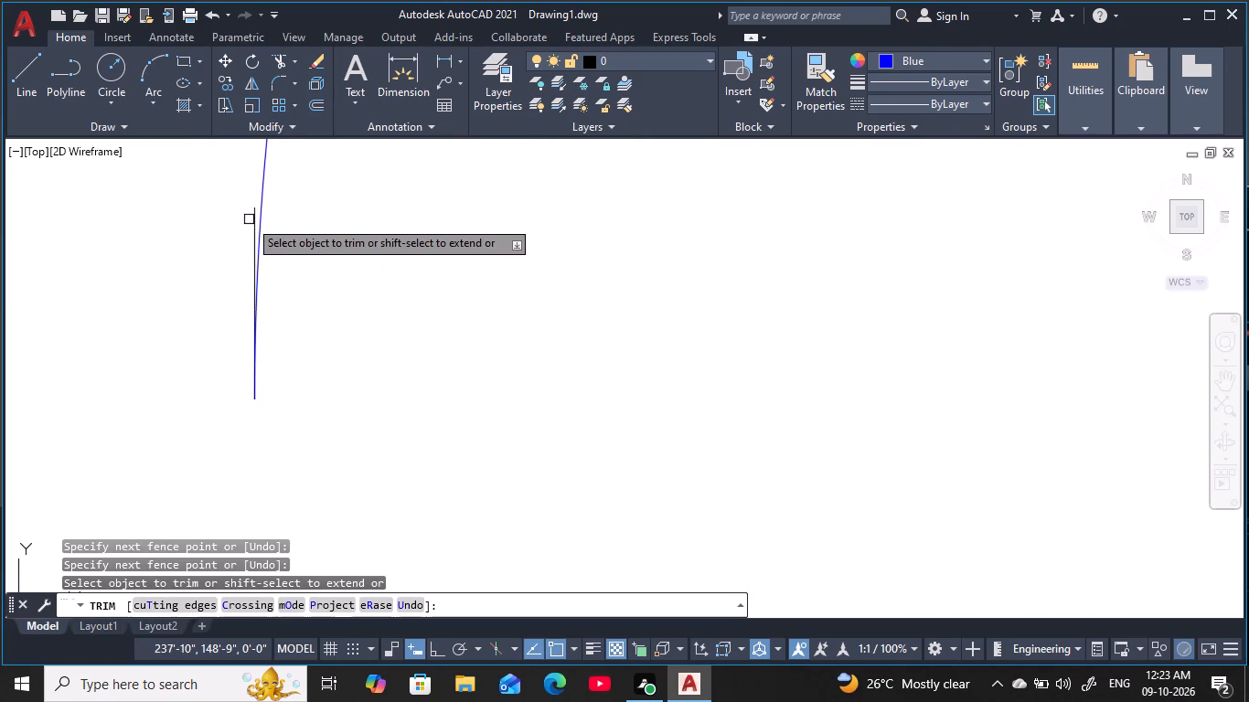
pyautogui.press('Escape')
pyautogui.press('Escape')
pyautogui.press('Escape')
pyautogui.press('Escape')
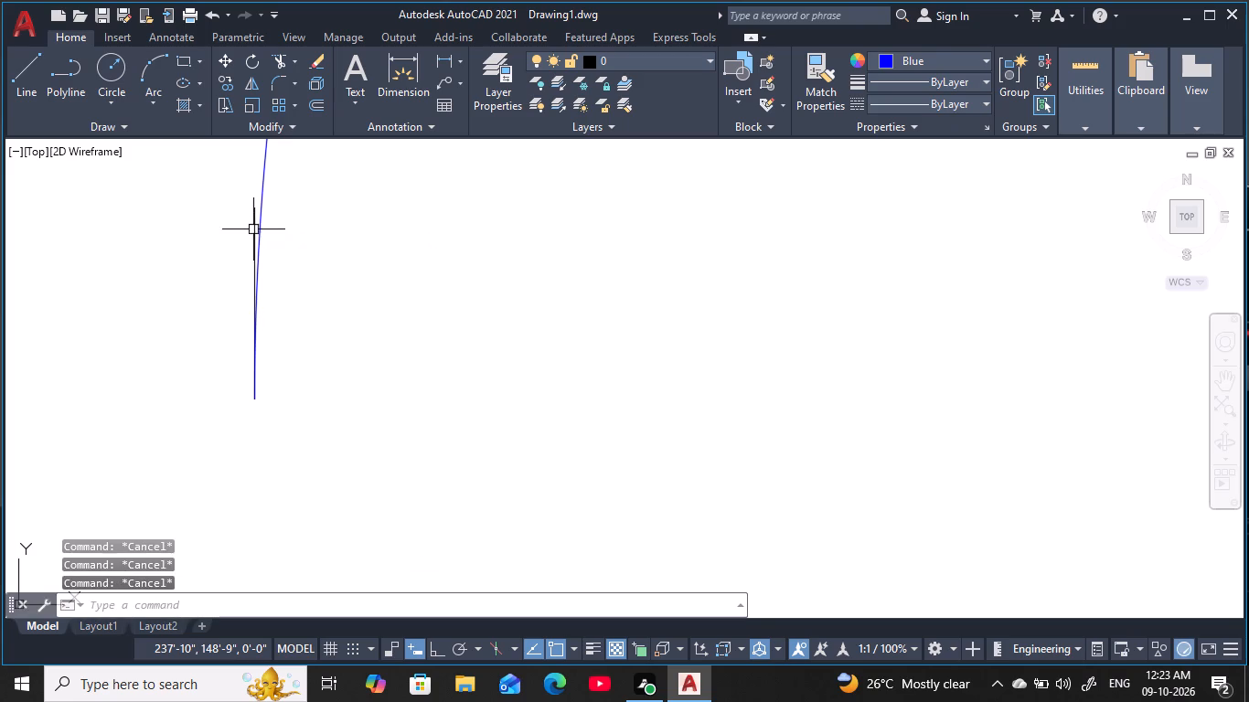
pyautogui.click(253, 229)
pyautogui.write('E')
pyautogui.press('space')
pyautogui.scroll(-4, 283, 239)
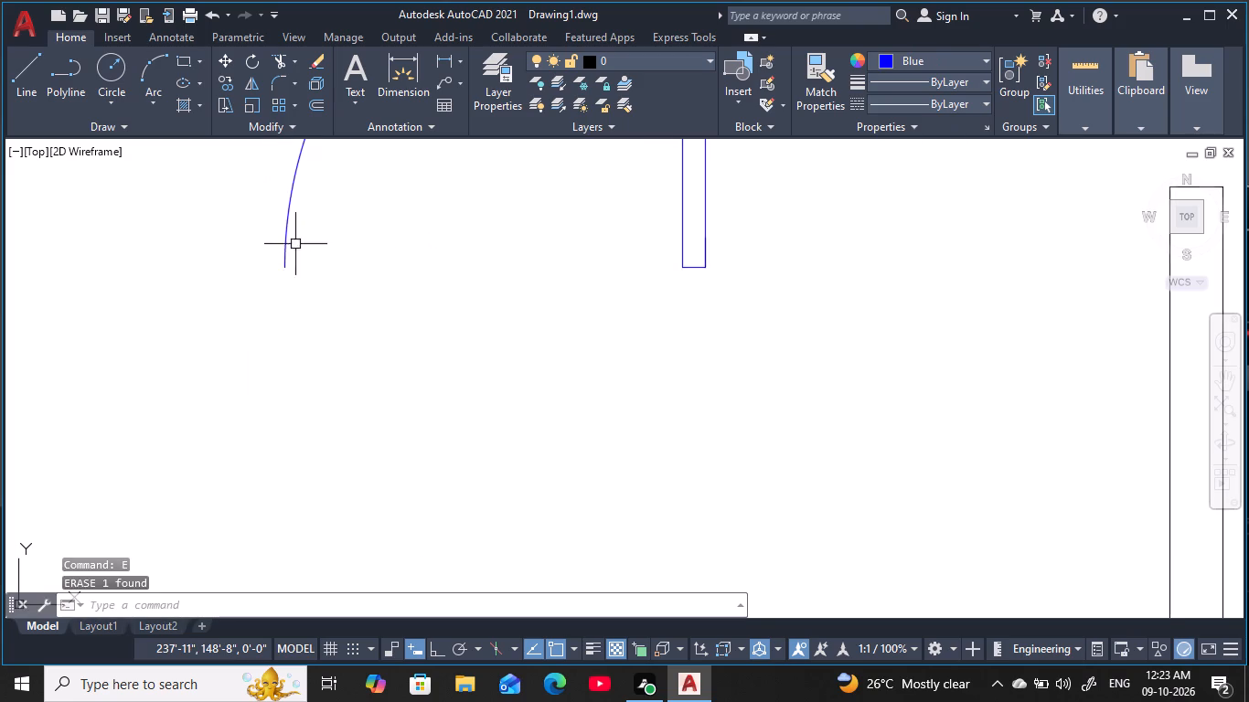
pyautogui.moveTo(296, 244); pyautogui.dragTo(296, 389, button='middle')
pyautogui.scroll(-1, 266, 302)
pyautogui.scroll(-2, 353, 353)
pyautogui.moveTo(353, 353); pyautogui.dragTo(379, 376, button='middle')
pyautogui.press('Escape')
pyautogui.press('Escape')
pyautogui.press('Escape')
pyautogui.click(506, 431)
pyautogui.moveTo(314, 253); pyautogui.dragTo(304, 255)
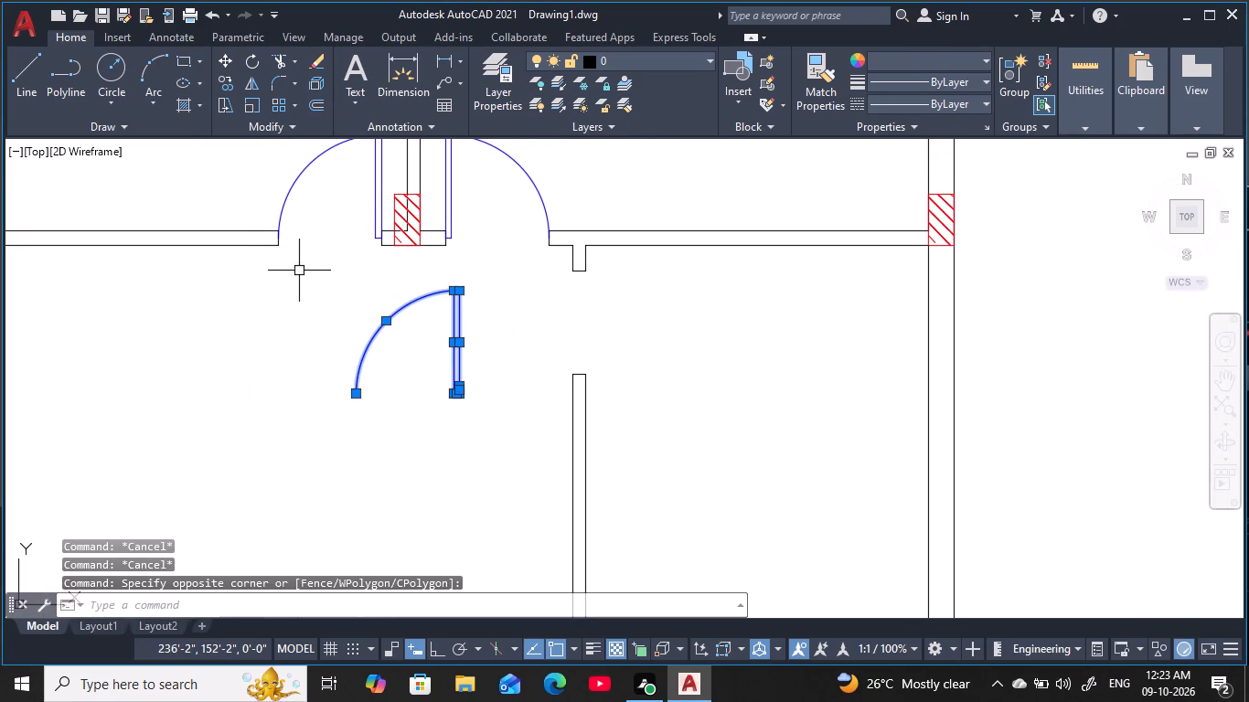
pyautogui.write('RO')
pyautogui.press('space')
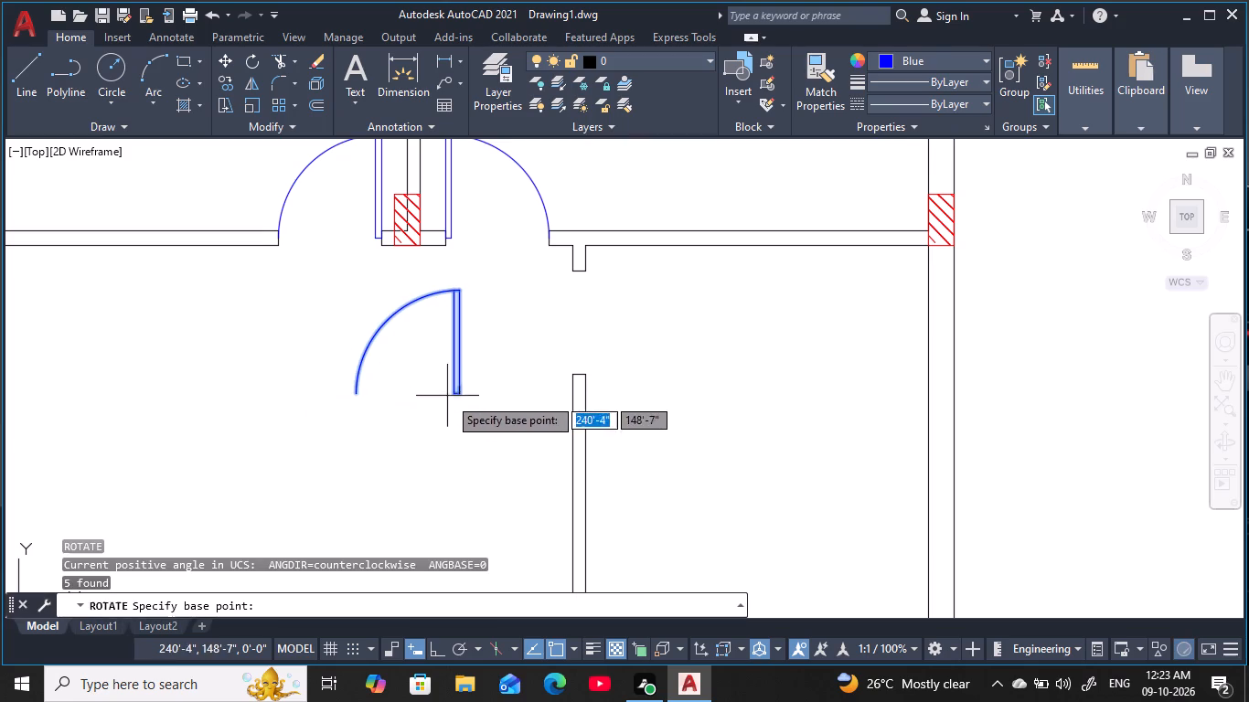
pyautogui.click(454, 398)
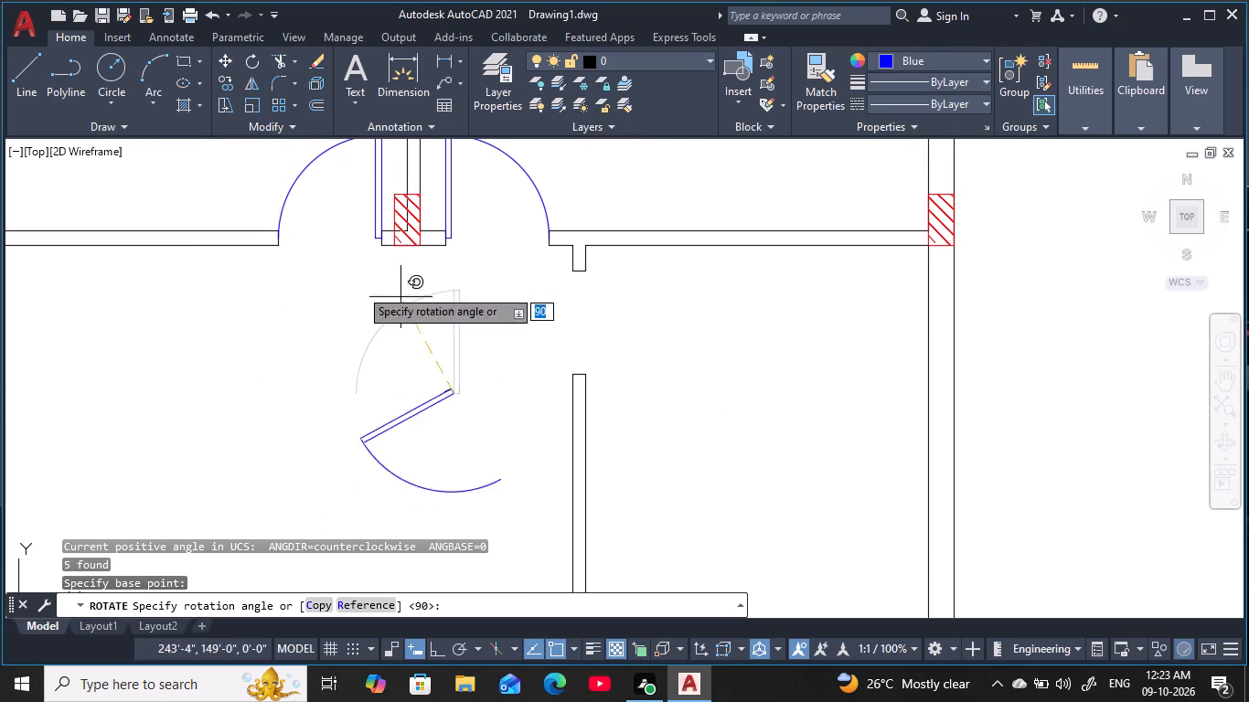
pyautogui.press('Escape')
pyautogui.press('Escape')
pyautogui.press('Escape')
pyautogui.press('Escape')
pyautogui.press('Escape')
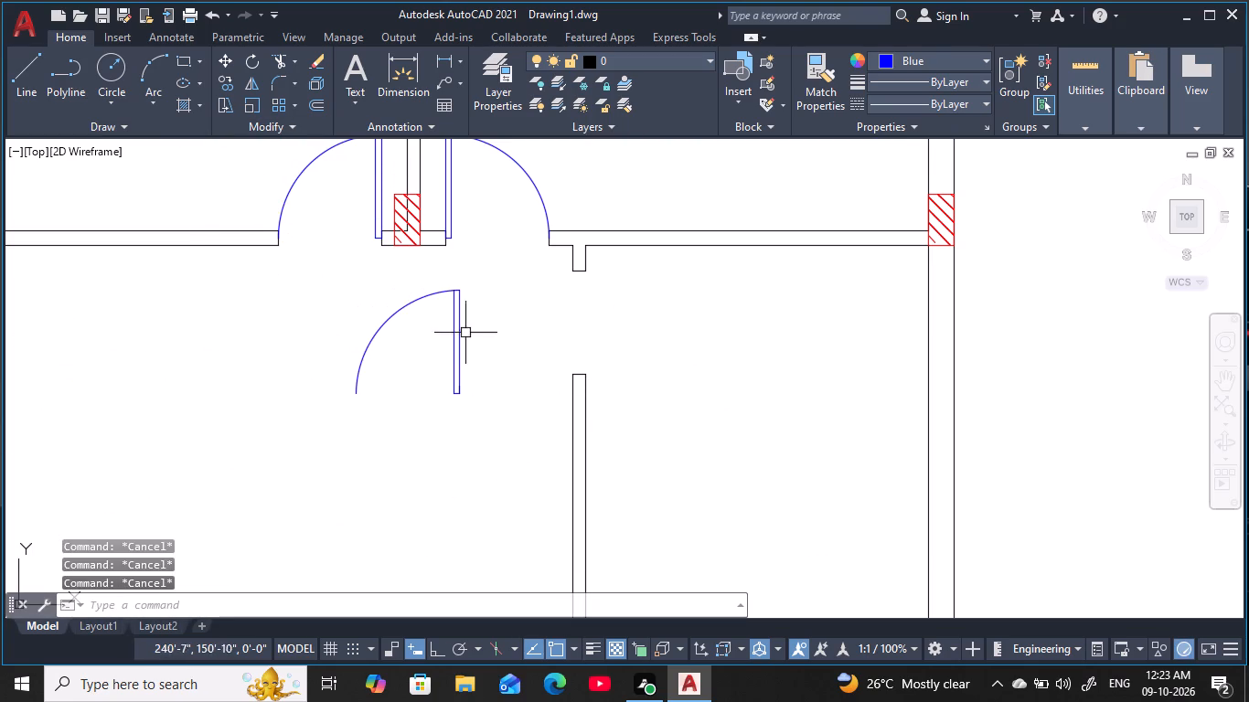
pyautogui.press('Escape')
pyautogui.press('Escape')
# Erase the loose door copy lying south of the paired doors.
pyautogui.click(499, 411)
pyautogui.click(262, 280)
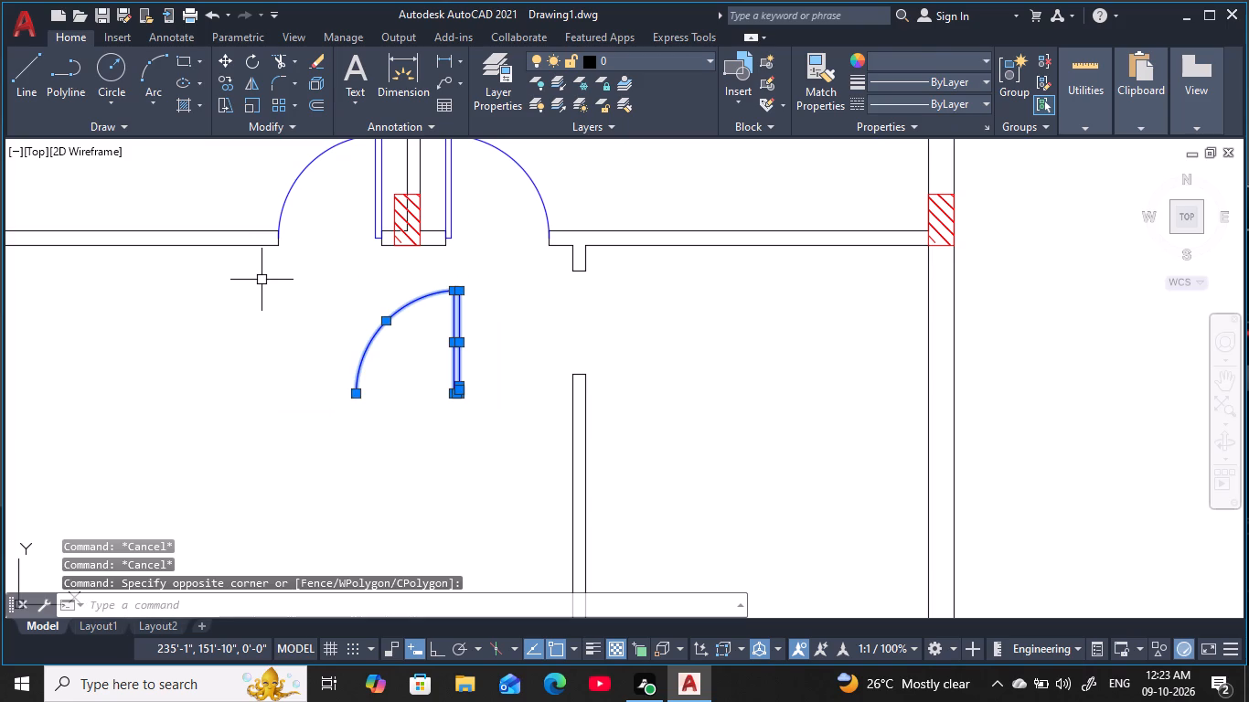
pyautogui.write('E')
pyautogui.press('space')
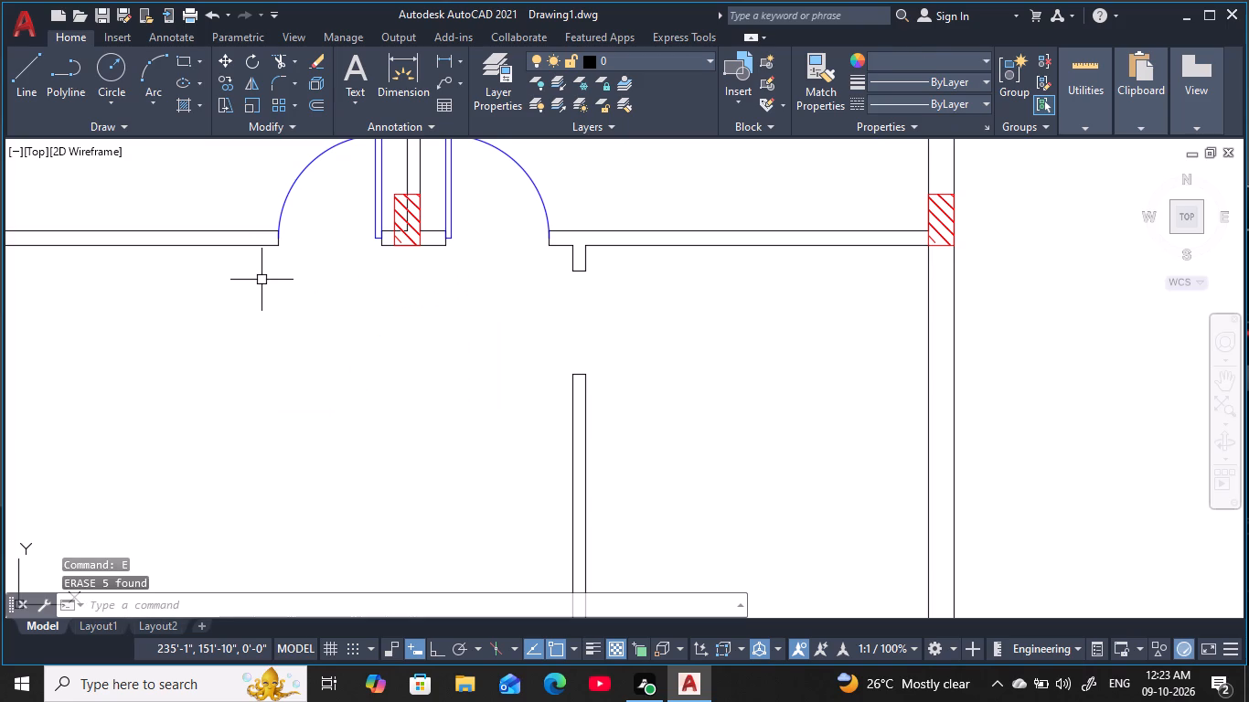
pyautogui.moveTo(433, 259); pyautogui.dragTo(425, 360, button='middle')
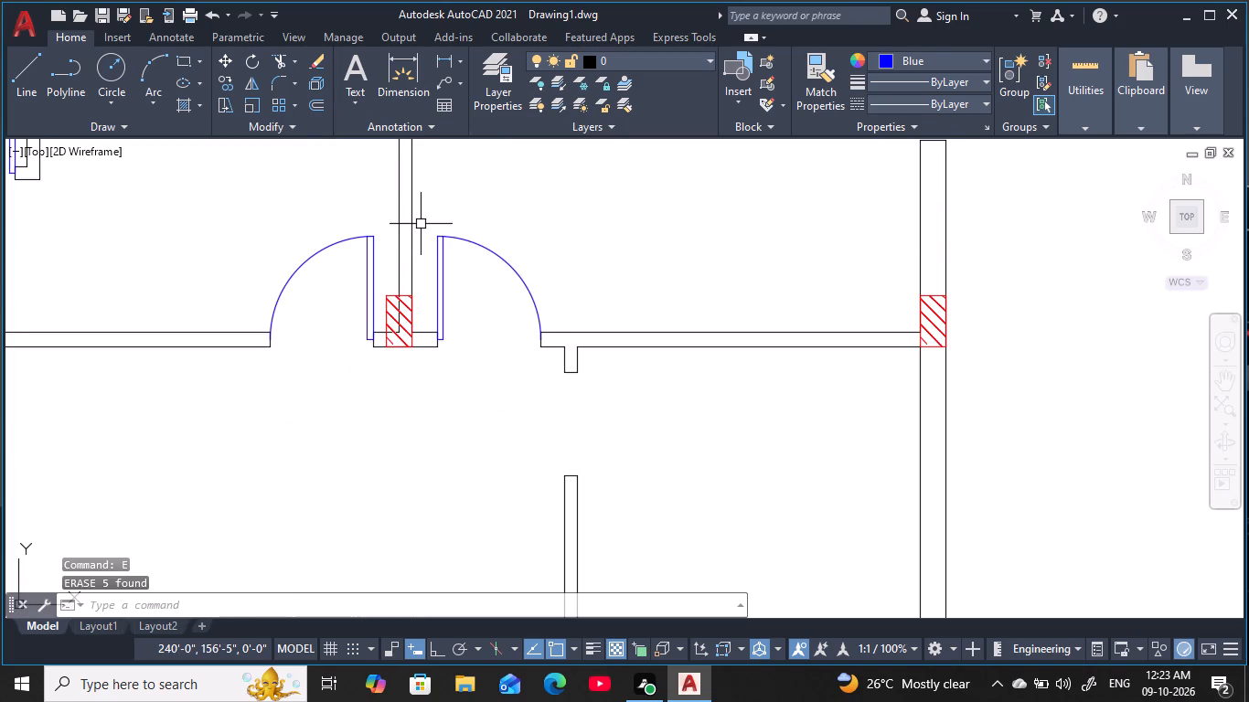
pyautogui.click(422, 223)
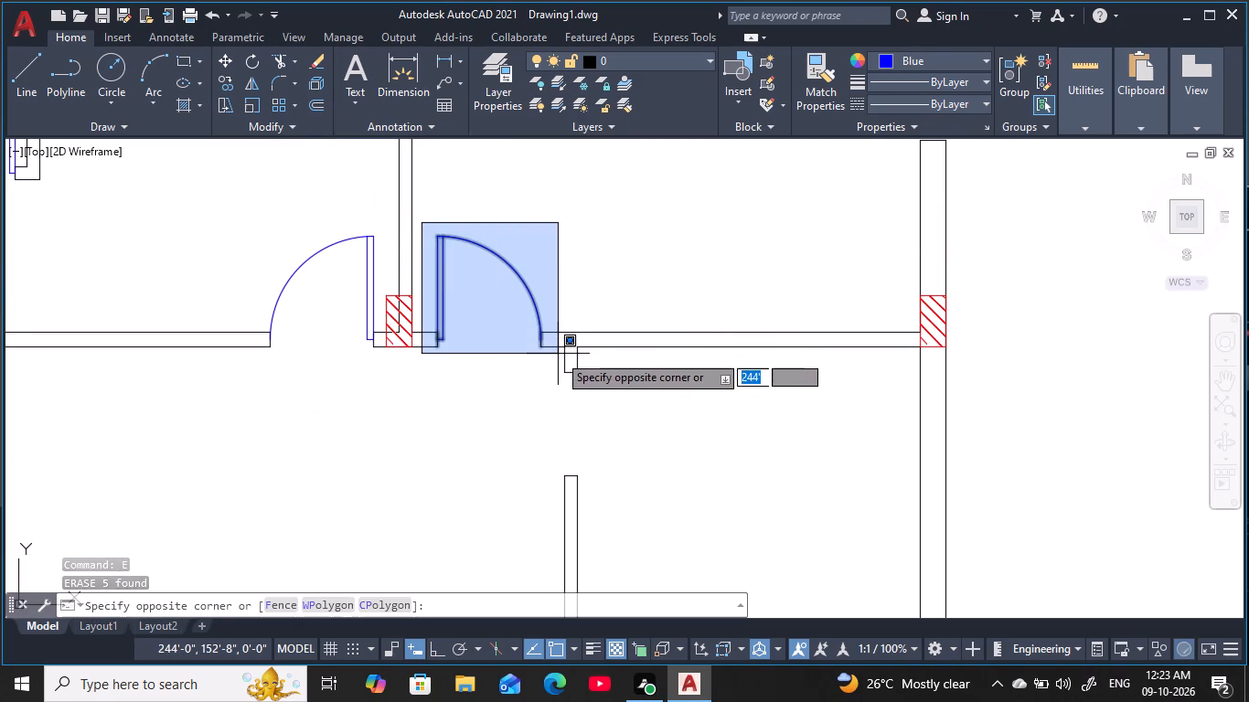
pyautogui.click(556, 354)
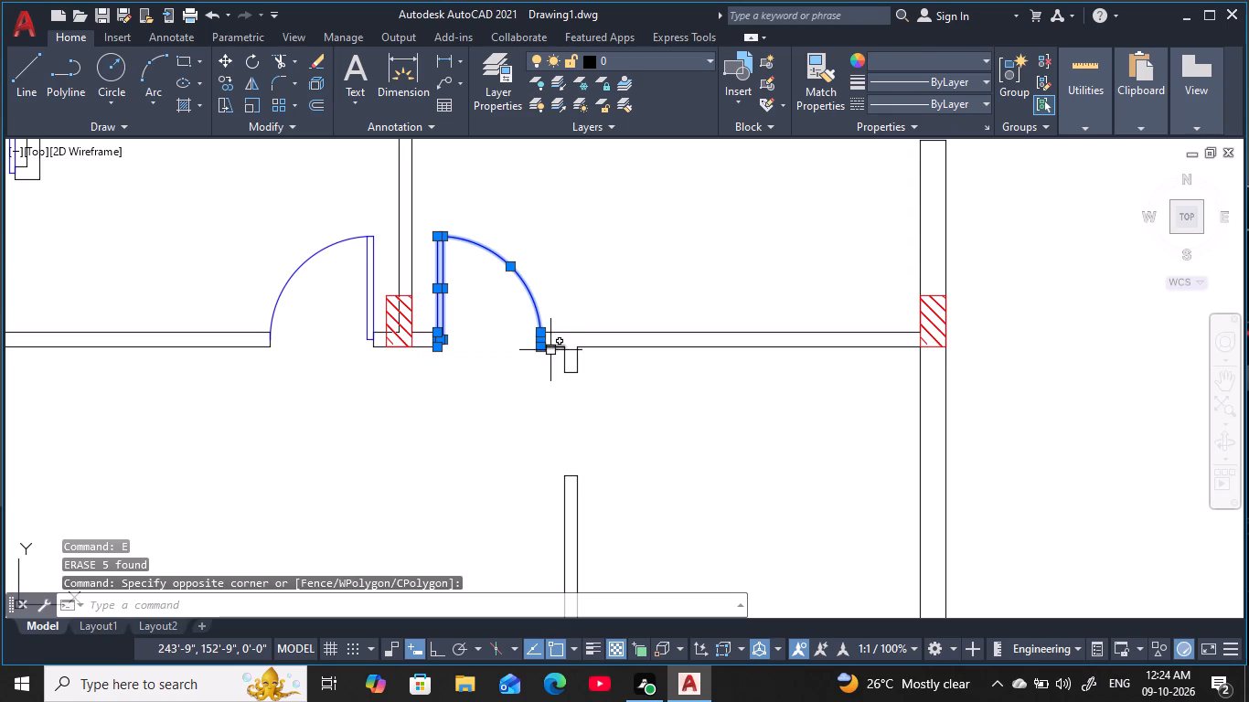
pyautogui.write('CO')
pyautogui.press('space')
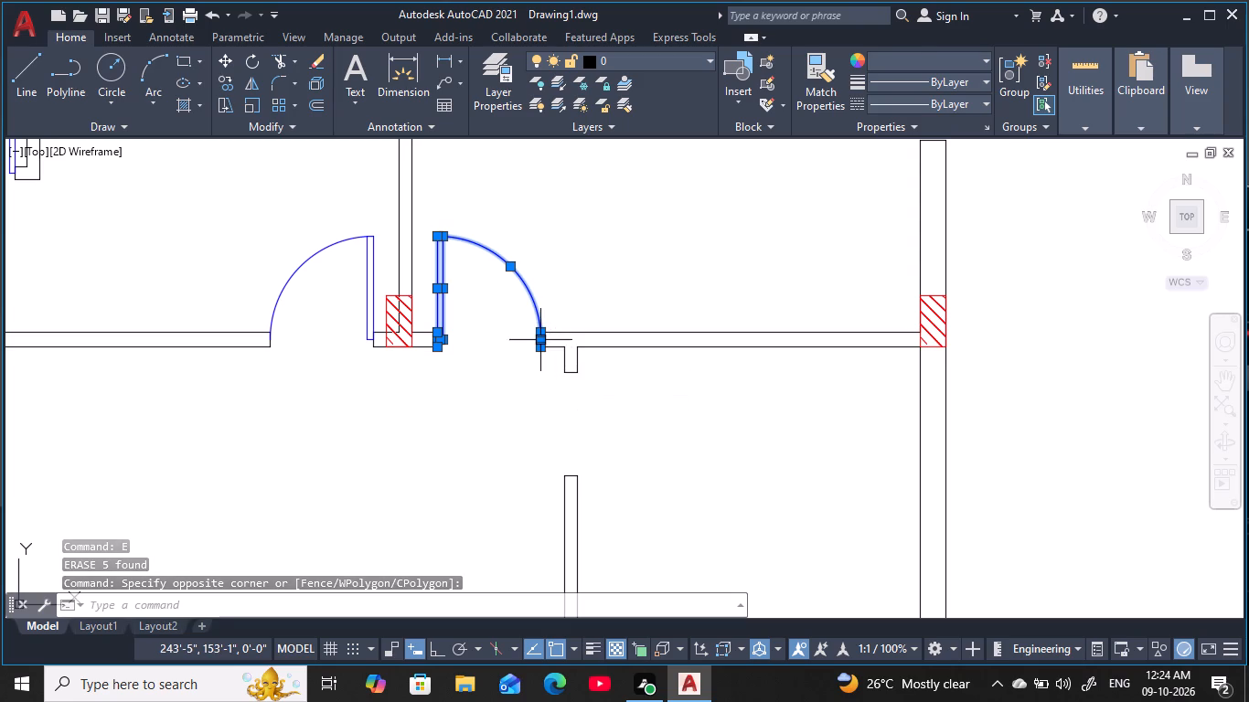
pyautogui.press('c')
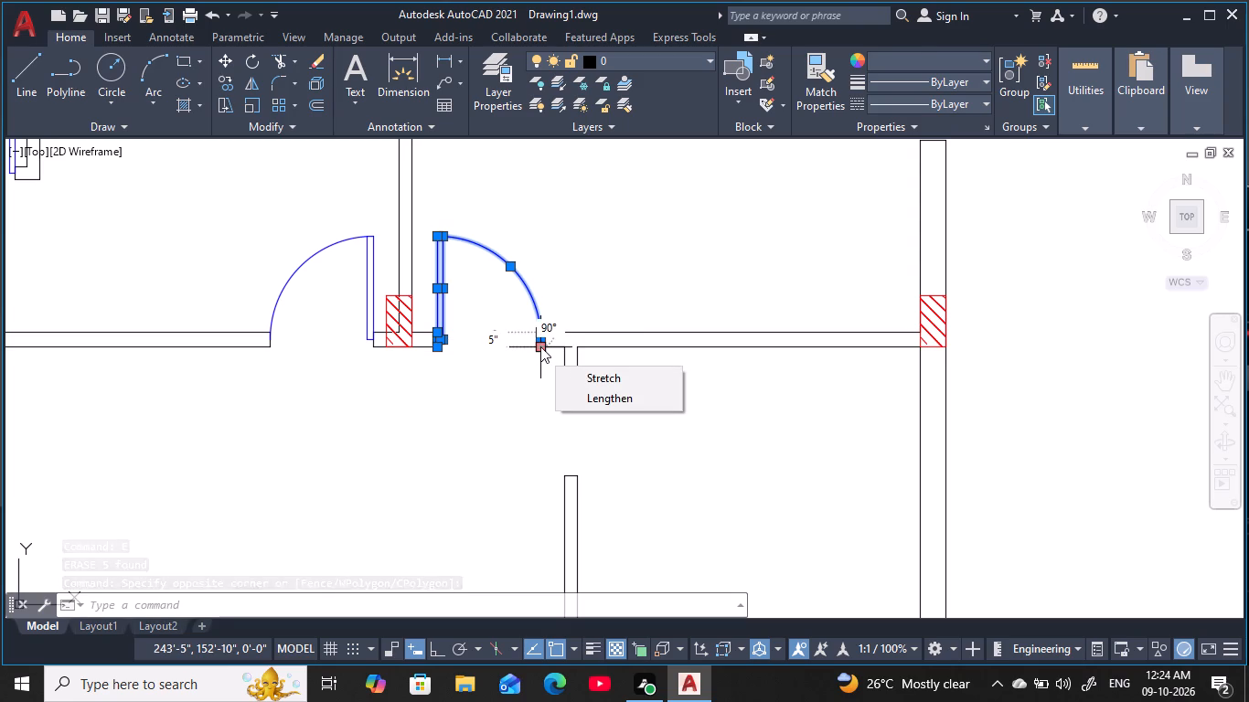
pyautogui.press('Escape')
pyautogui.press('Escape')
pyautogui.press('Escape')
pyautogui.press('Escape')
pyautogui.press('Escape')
# Copy the eastern door of the pair flanking the hatched column into the open space south of the wall.
pyautogui.click(425, 219)
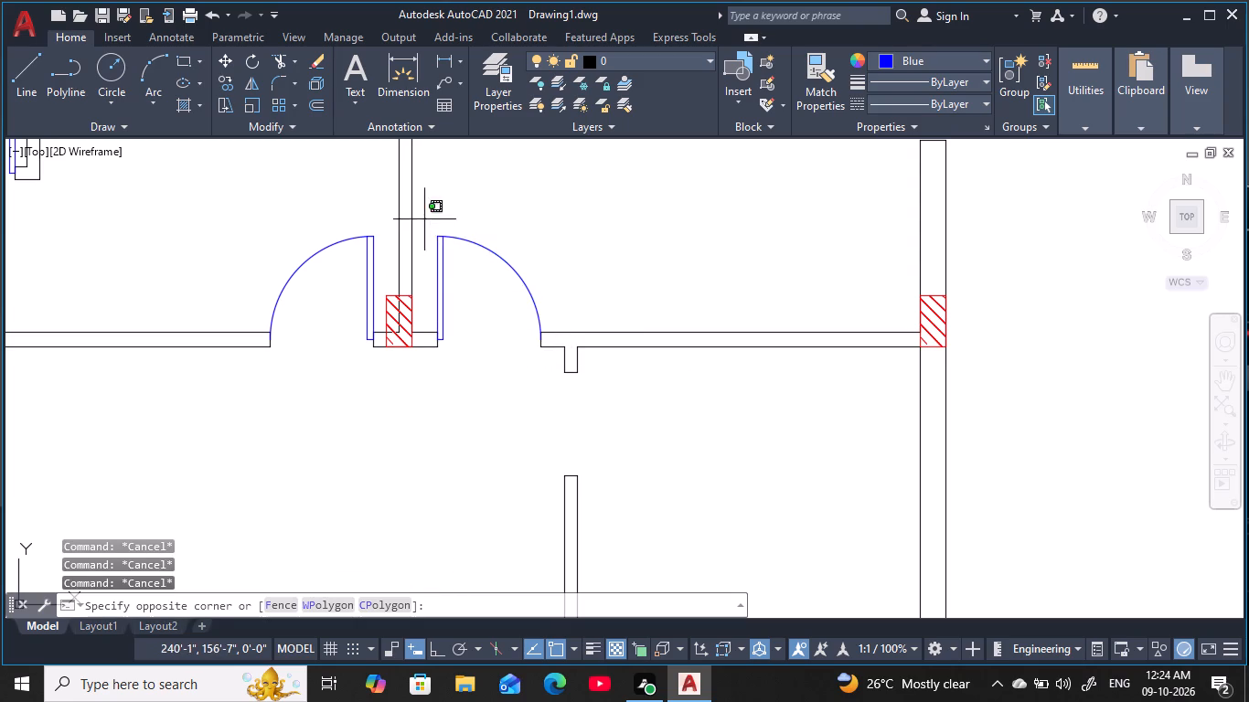
pyautogui.click(556, 349)
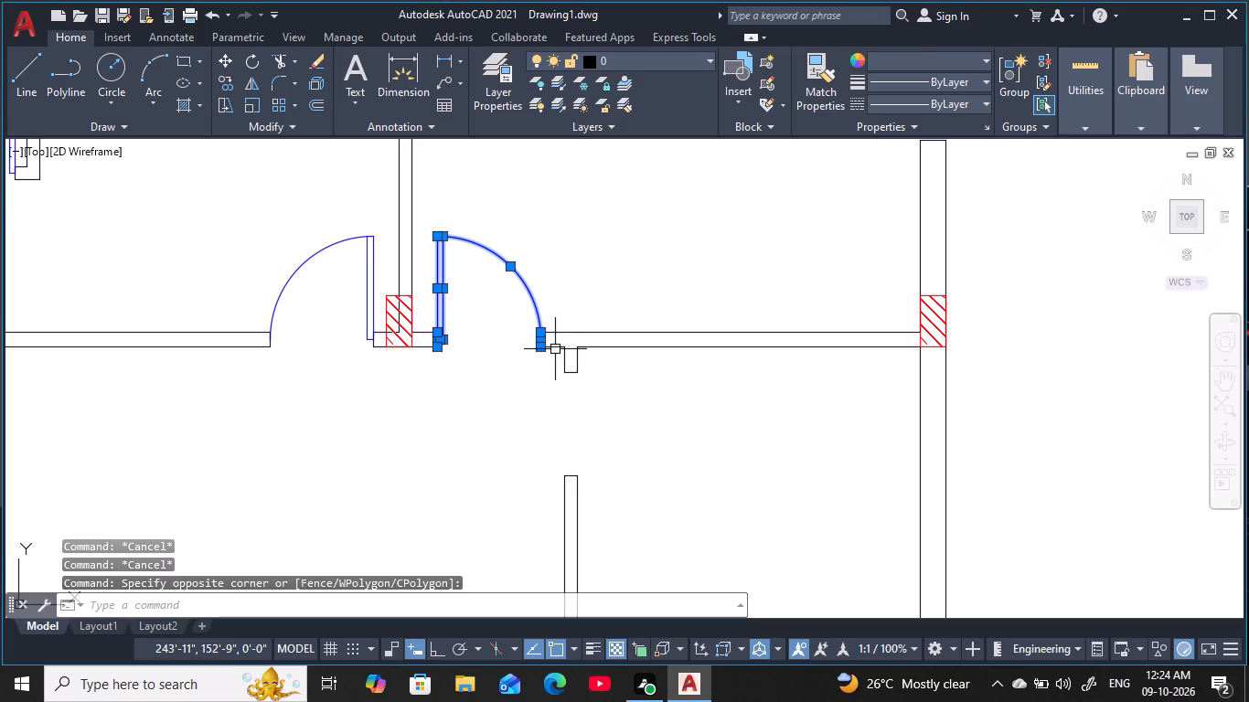
pyautogui.press('c')
pyautogui.press('o')
pyautogui.press('space')
pyautogui.click(531, 348)
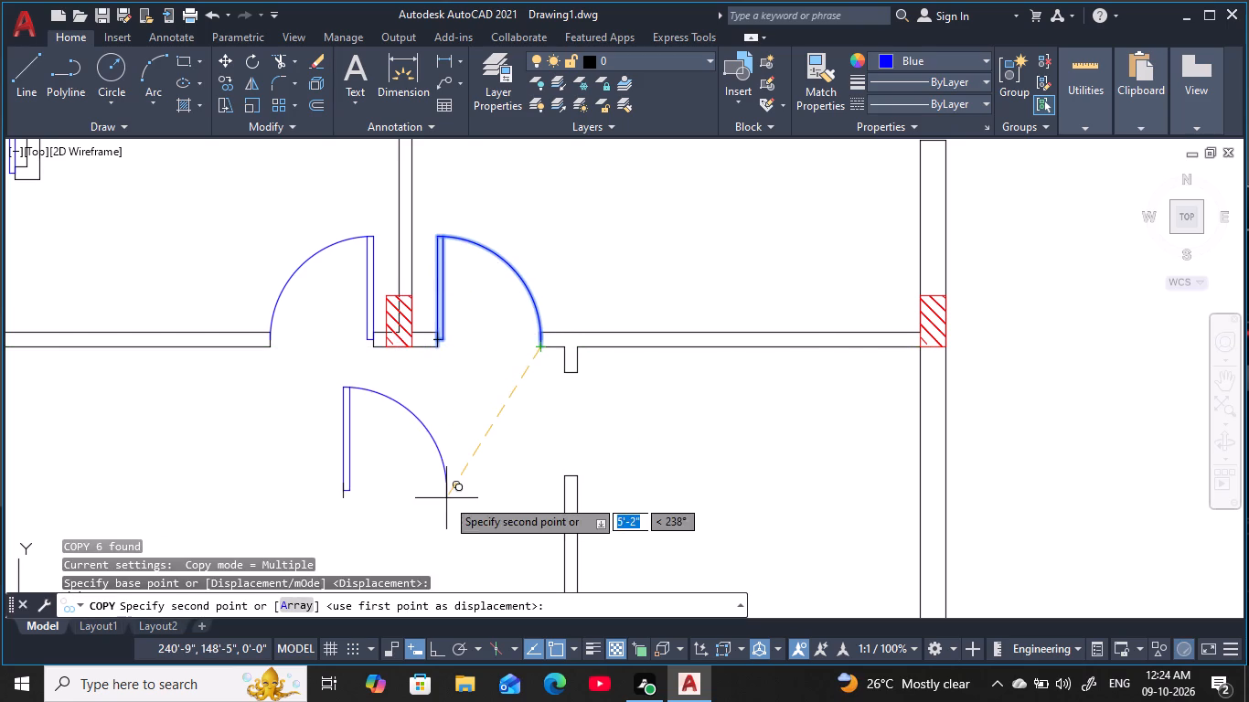
pyautogui.click(446, 498)
pyautogui.moveTo(479, 461); pyautogui.dragTo(577, 389, button='middle')
pyautogui.press('Escape')
pyautogui.press('Escape')
pyautogui.press('Escape')
# Erase the two short black jamb lines at the leaf and arc ends of the new door copy.
pyautogui.scroll(3, 454, 436)
pyautogui.press('Escape')
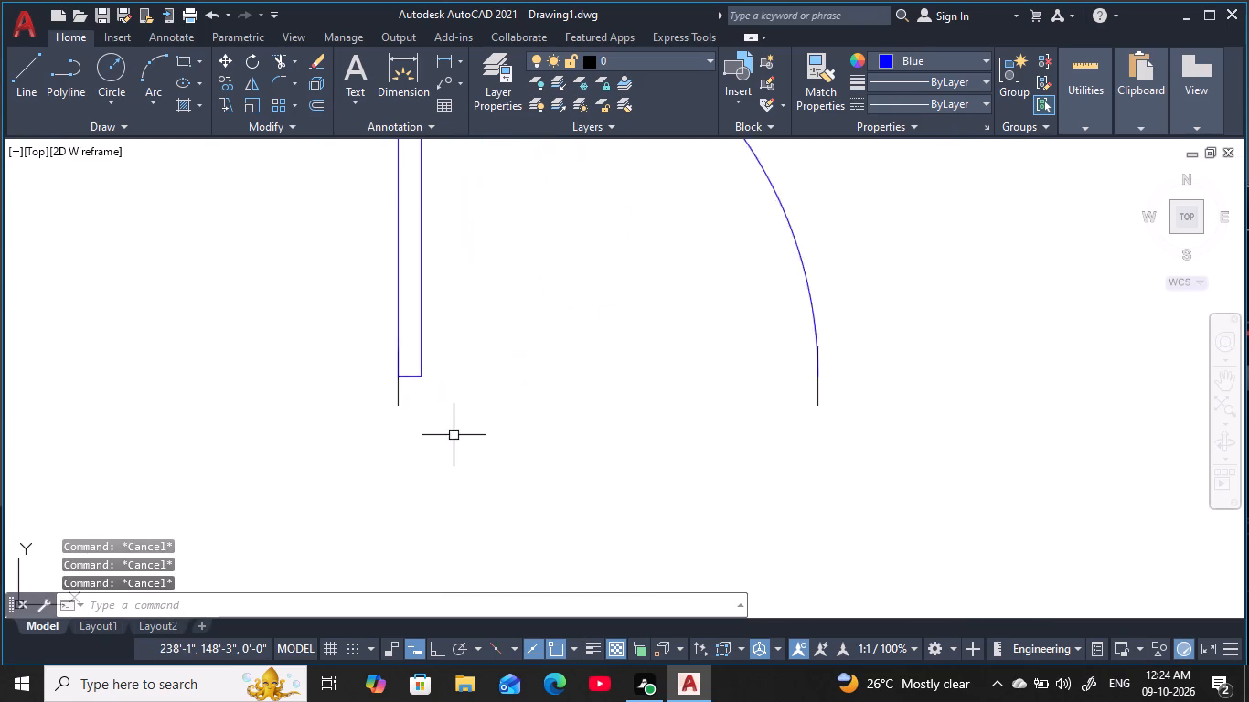
pyautogui.press('Escape')
pyautogui.scroll(1, 454, 435)
pyautogui.press('Escape')
pyautogui.click(366, 377)
pyautogui.write('E')
pyautogui.press('space')
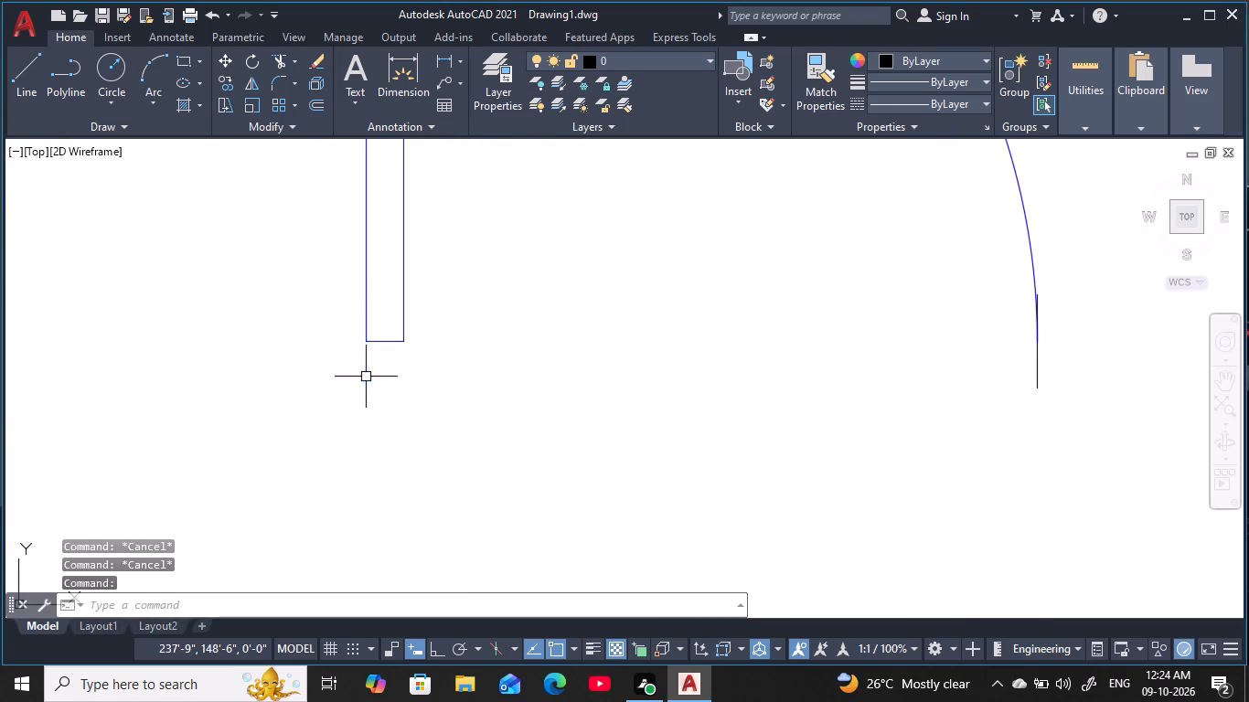
pyautogui.click(1035, 378)
pyautogui.press('space')
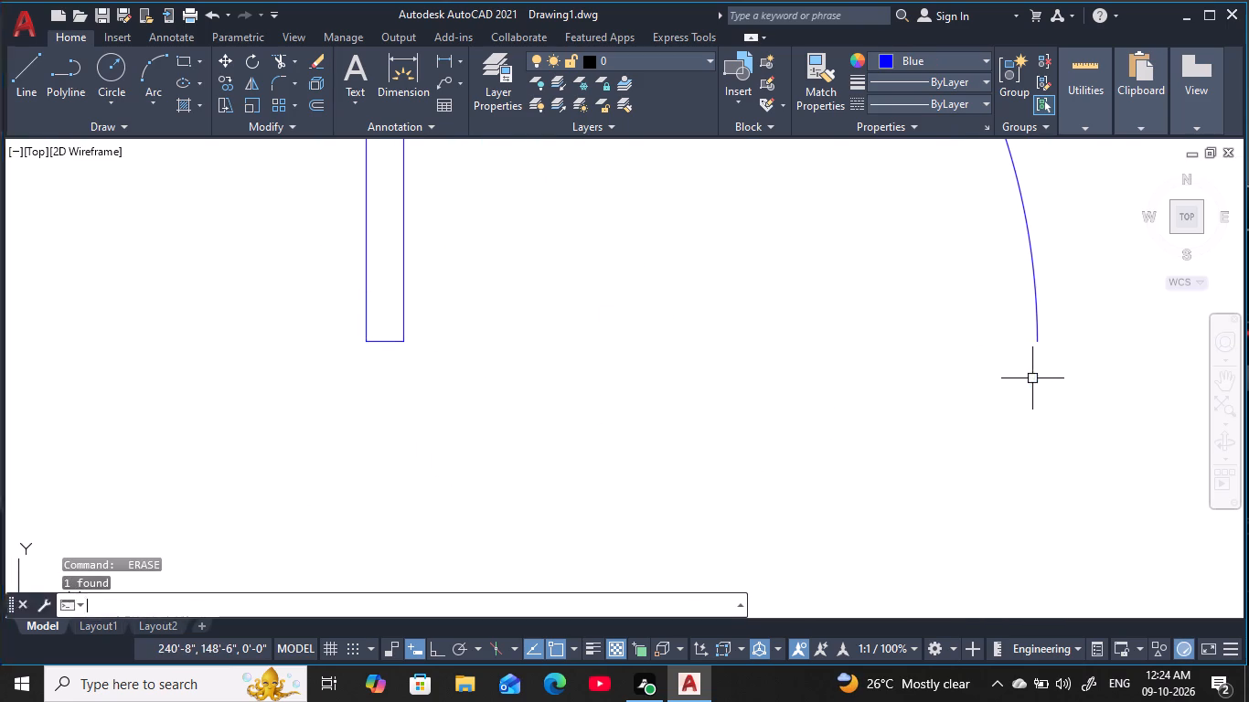
# Rotate the loose door copy 90° clockwise about a point beside its arc end, with ortho on.
pyautogui.scroll(-3, 880, 357)
pyautogui.moveTo(876, 358); pyautogui.dragTo(871, 435, button='middle')
pyautogui.moveTo(975, 487); pyautogui.dragTo(967, 478)
pyautogui.click(594, 247)
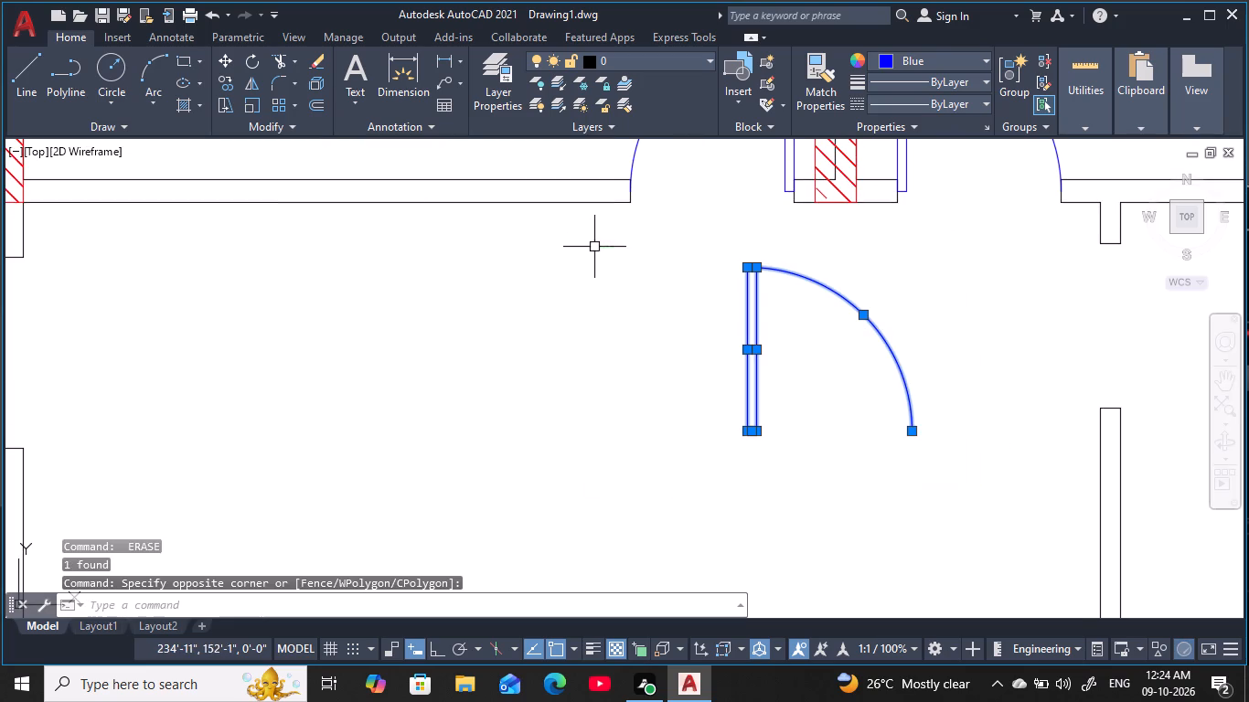
pyautogui.press('r')
pyautogui.press('o')
pyautogui.press('space')
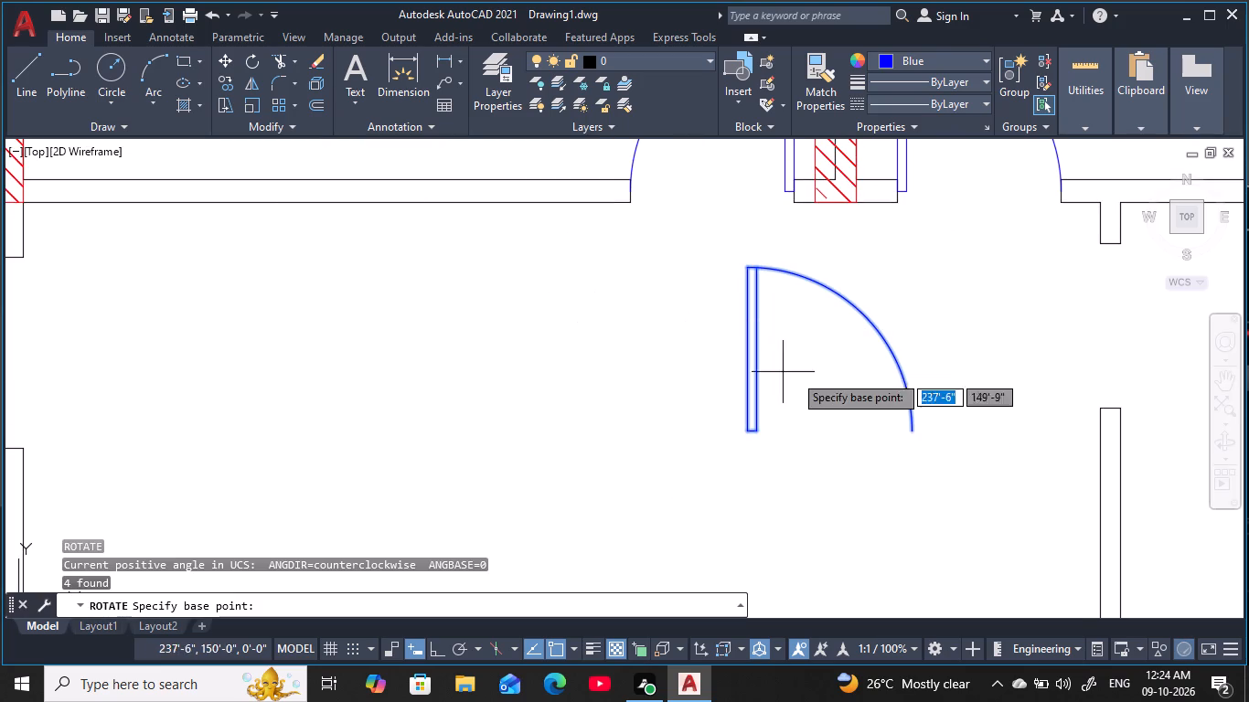
pyautogui.click(929, 431)
pyautogui.press('F8')
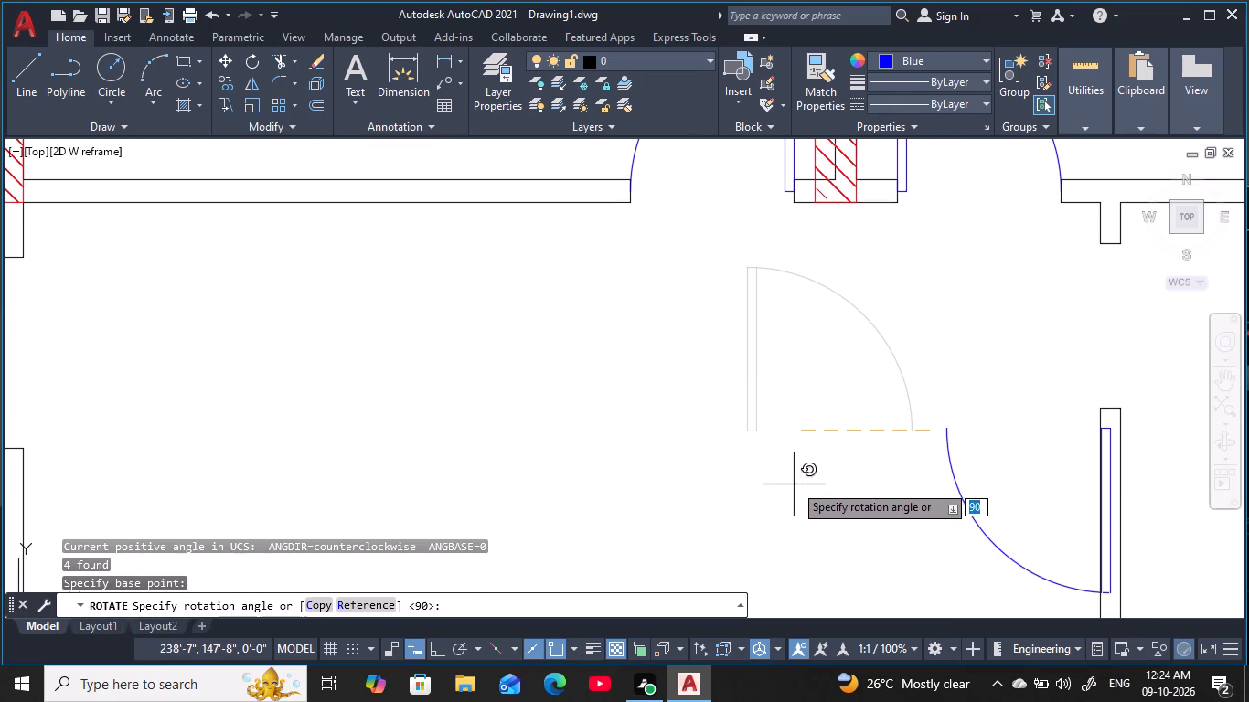
pyautogui.click(933, 510)
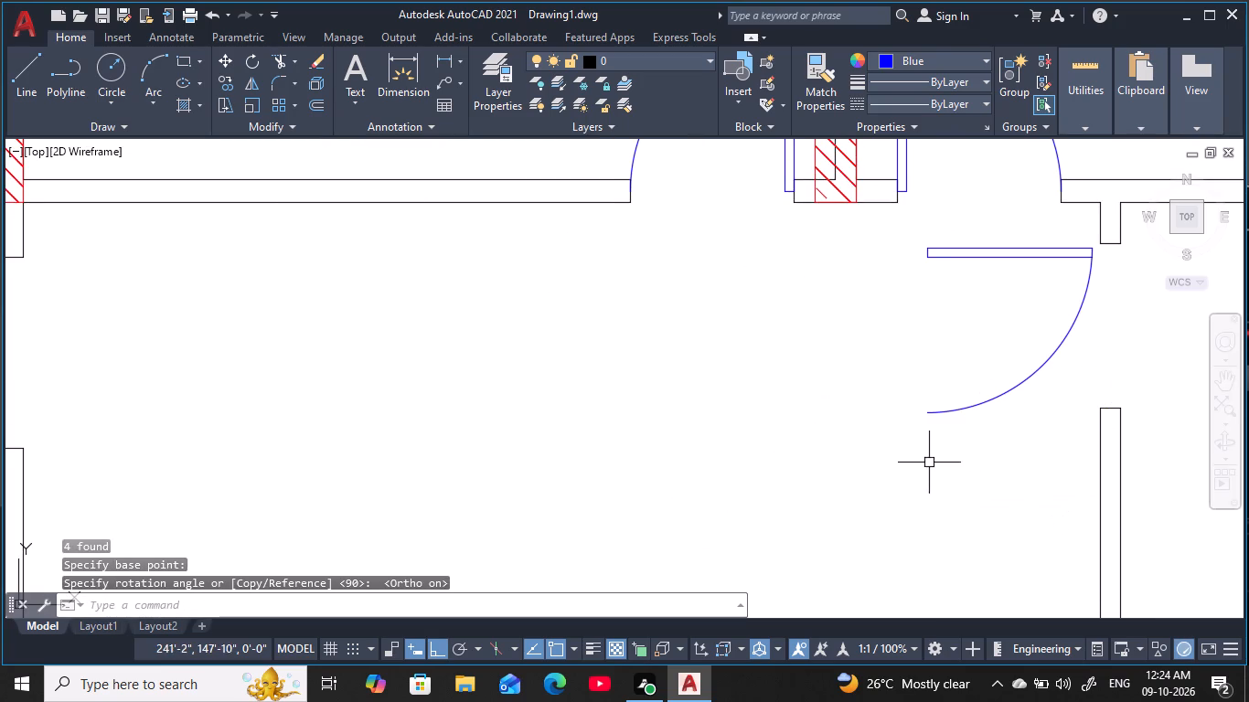
pyautogui.moveTo(904, 411); pyautogui.dragTo(729, 466, button='middle')
pyautogui.press('Escape')
pyautogui.press('Escape')
pyautogui.press('Escape')
pyautogui.press('Escape')
pyautogui.press('Escape')
# Move the rotated door into the partition opening, placing its arc end at the midpoint of the southern wall end.
pyautogui.moveTo(721, 281); pyautogui.dragTo(730, 296)
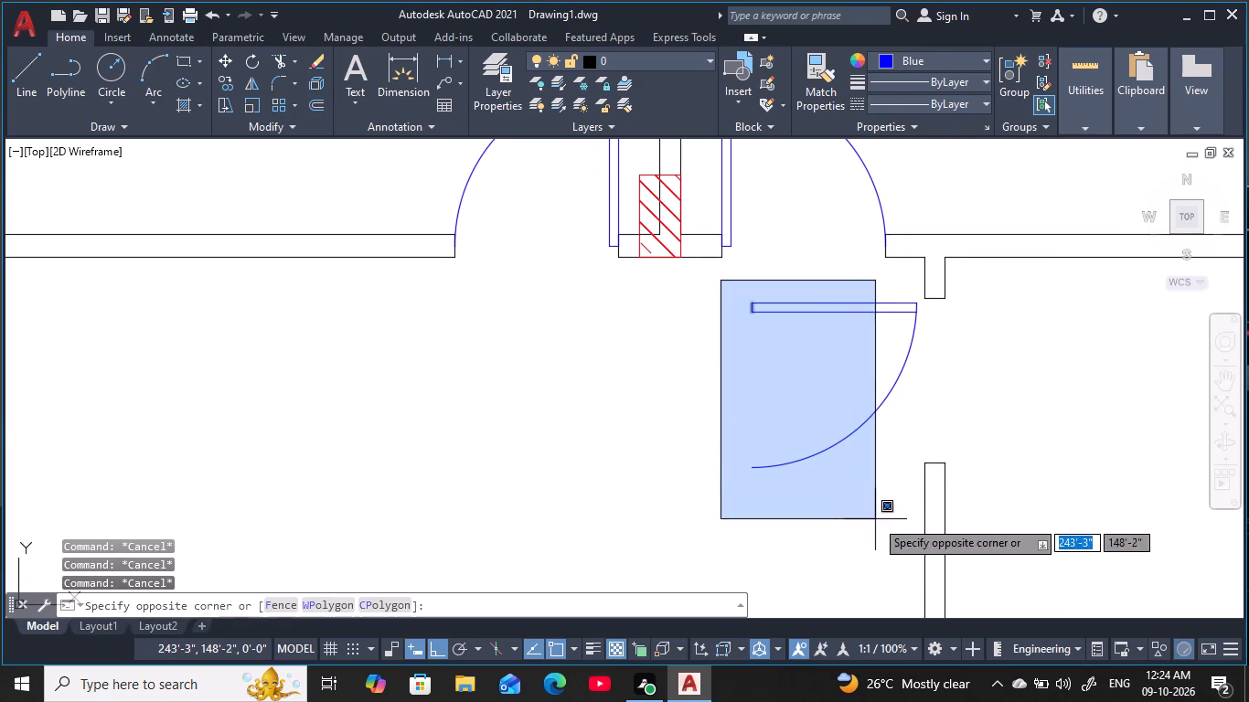
pyautogui.click(929, 526)
pyautogui.press('m')
pyautogui.press('space')
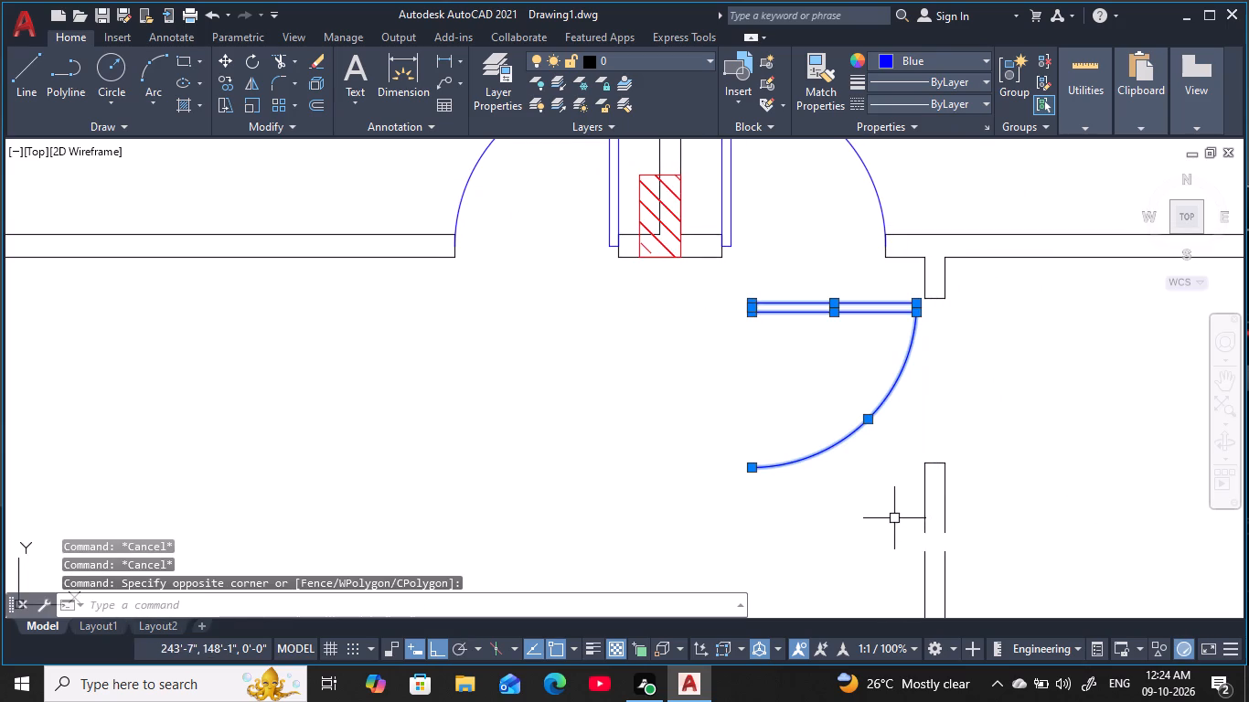
pyautogui.click(753, 469)
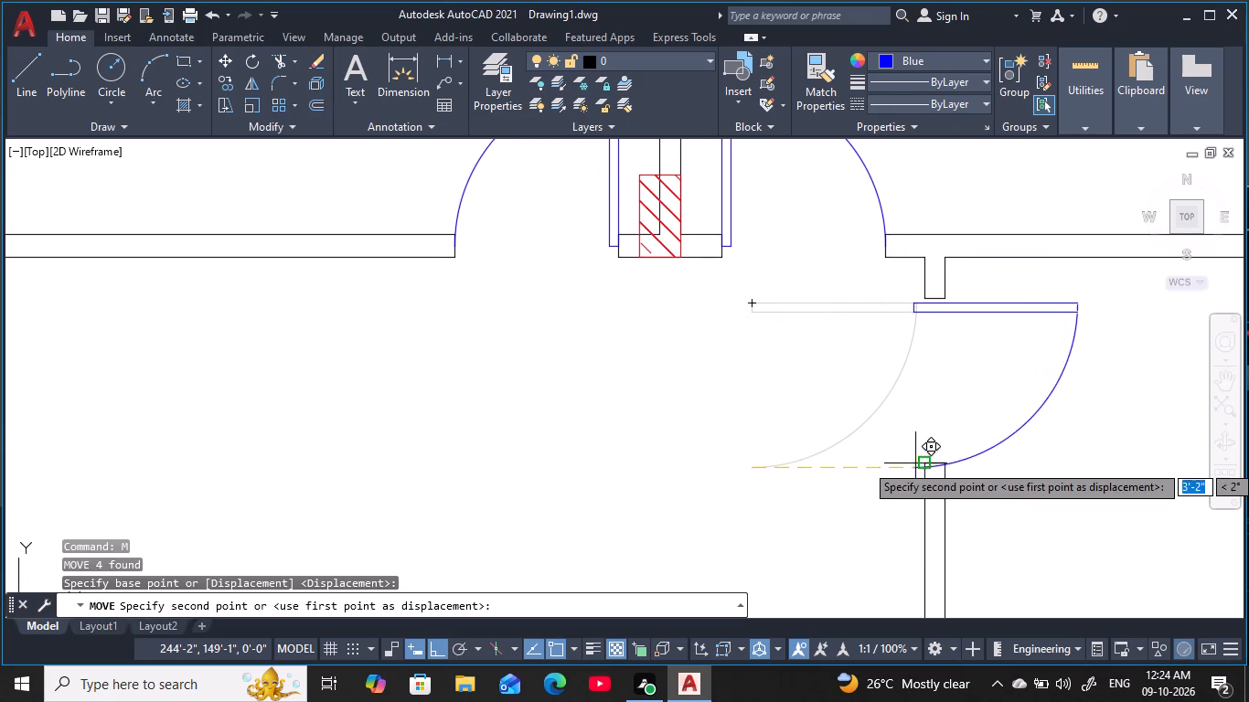
pyautogui.click(935, 462)
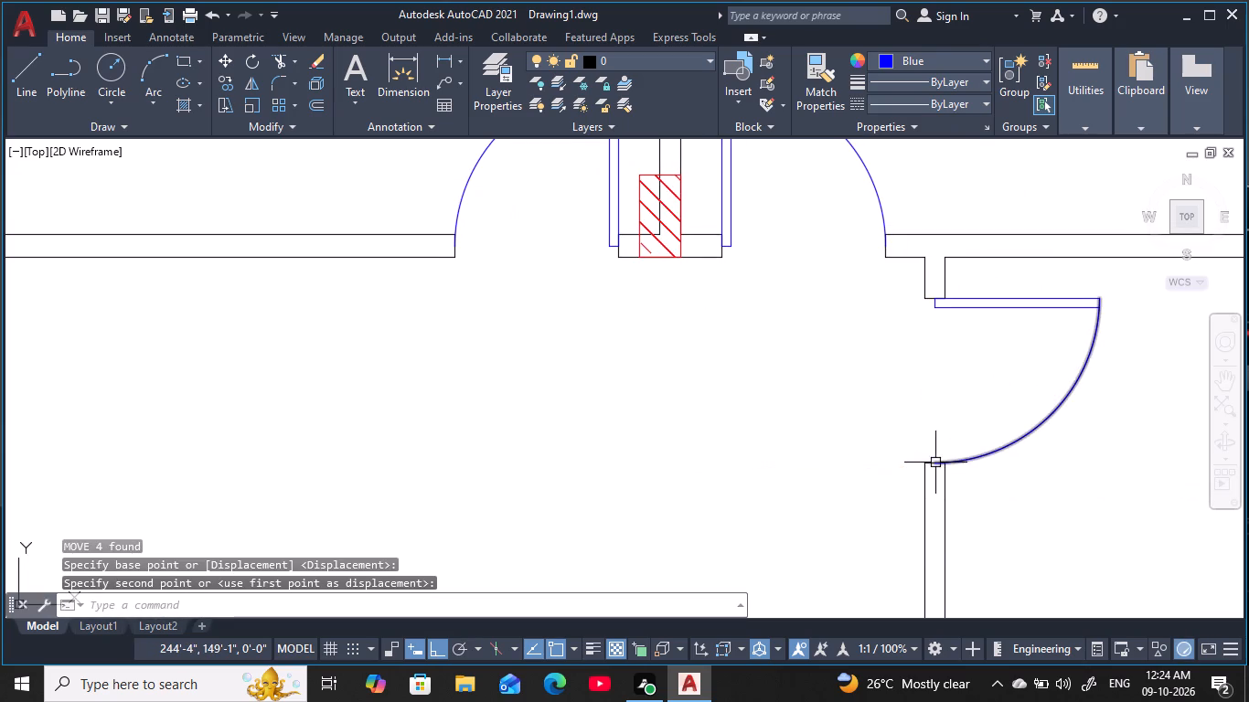
# Draw a circle of radius 1'9" in the open space east of the floor plan.
pyautogui.scroll(-3, 965, 440)
pyautogui.moveTo(964, 432); pyautogui.dragTo(876, 432, button='middle')
pyautogui.press('Escape')
pyautogui.press('Escape')
pyautogui.moveTo(936, 466); pyautogui.dragTo(905, 368, button='middle')
pyautogui.press('Escape')
pyautogui.press('Escape')
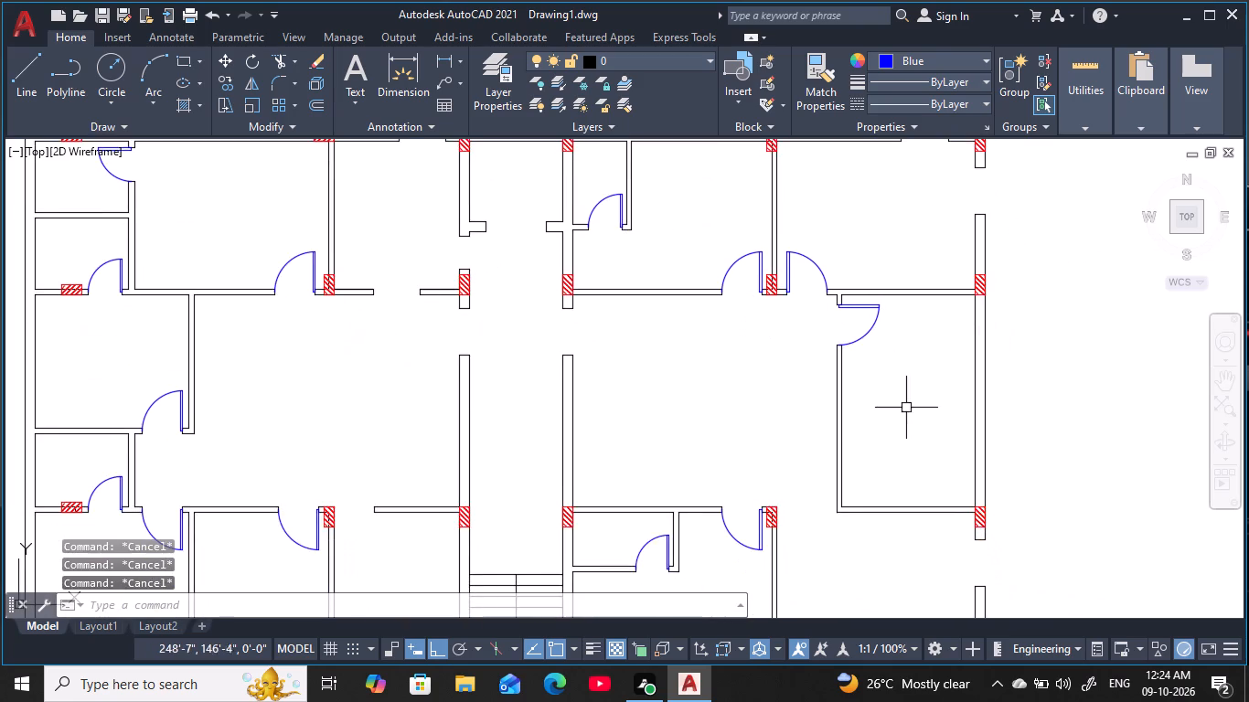
pyautogui.press('Escape')
pyautogui.moveTo(909, 411); pyautogui.dragTo(723, 378, button='middle')
pyautogui.press('Escape')
pyautogui.scroll(-2, 728, 390)
pyautogui.press('Escape')
pyautogui.press('Escape')
pyautogui.write('C')
pyautogui.press('space')
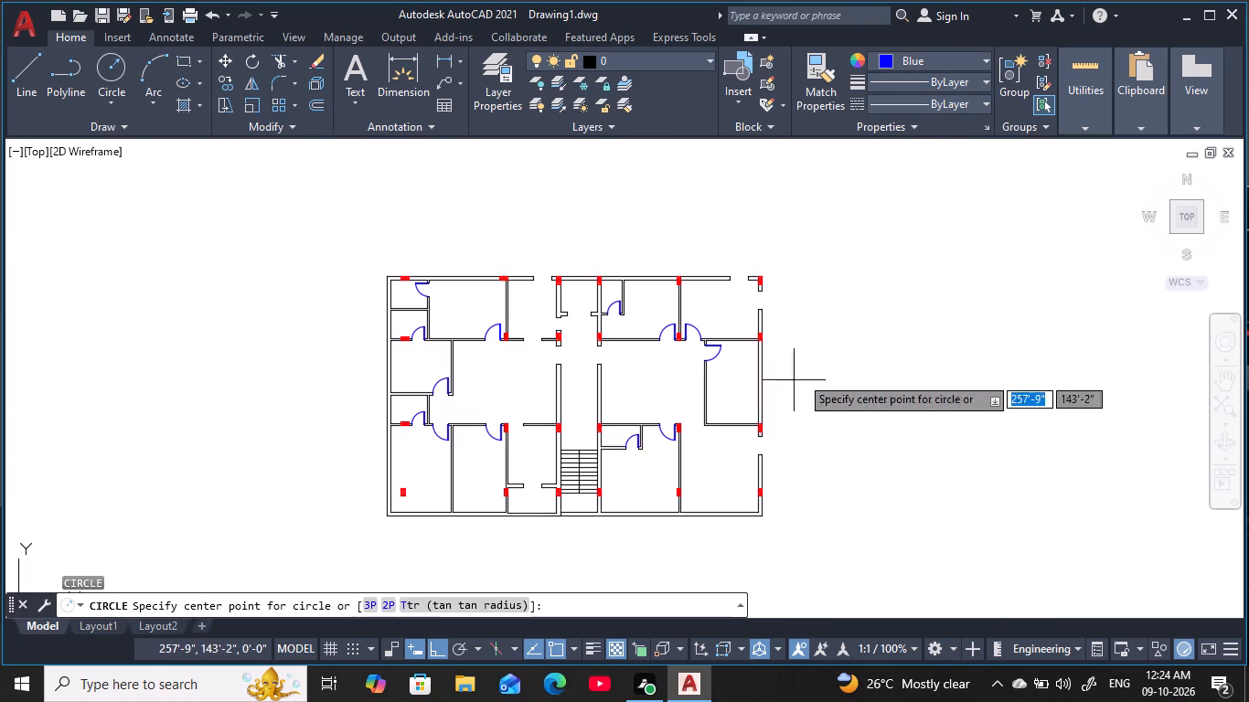
pyautogui.click(824, 352)
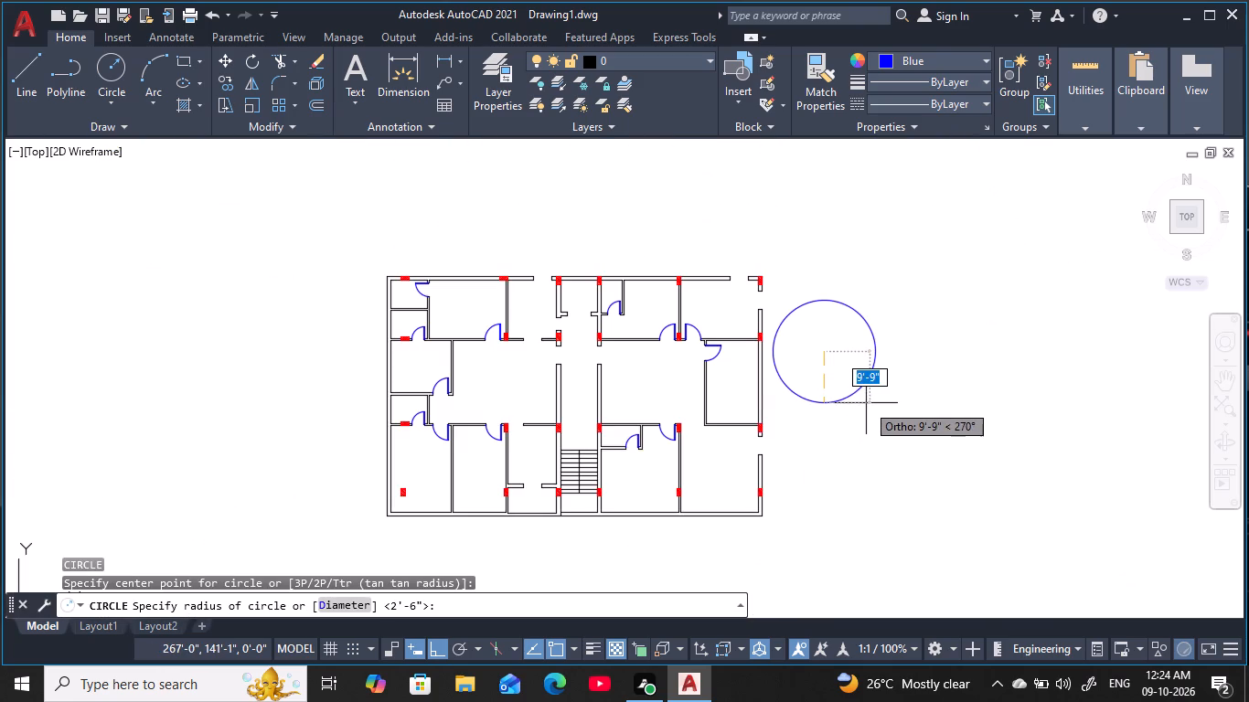
pyautogui.press('1')
pyautogui.press("'")
pyautogui.press('9')
pyautogui.press('space')
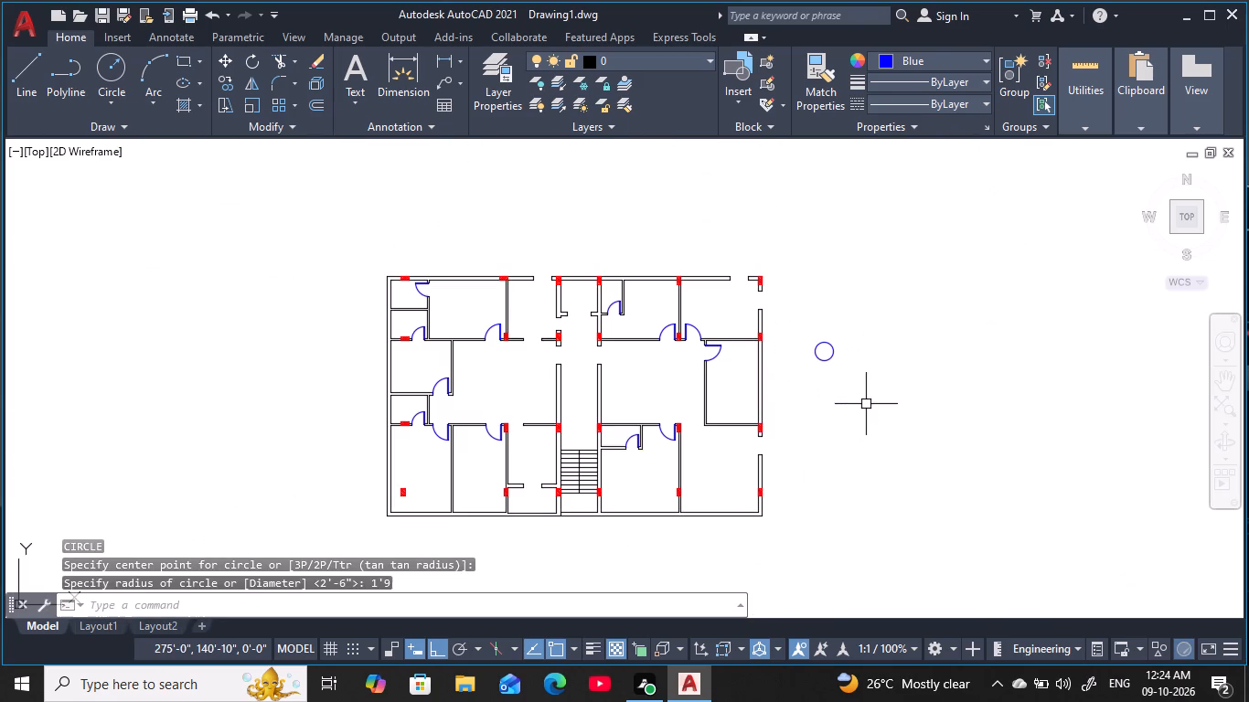
# Draw connected lines from the circle's north quadrant to its centre and on to its east quadrant.
pyautogui.scroll(4, 821, 361)
pyautogui.press('Escape')
pyautogui.press('Escape')
pyautogui.press('Escape')
pyautogui.moveTo(821, 360); pyautogui.dragTo(822, 372, button='middle')
pyautogui.press('Escape')
pyautogui.press('Escape')
pyautogui.press('l')
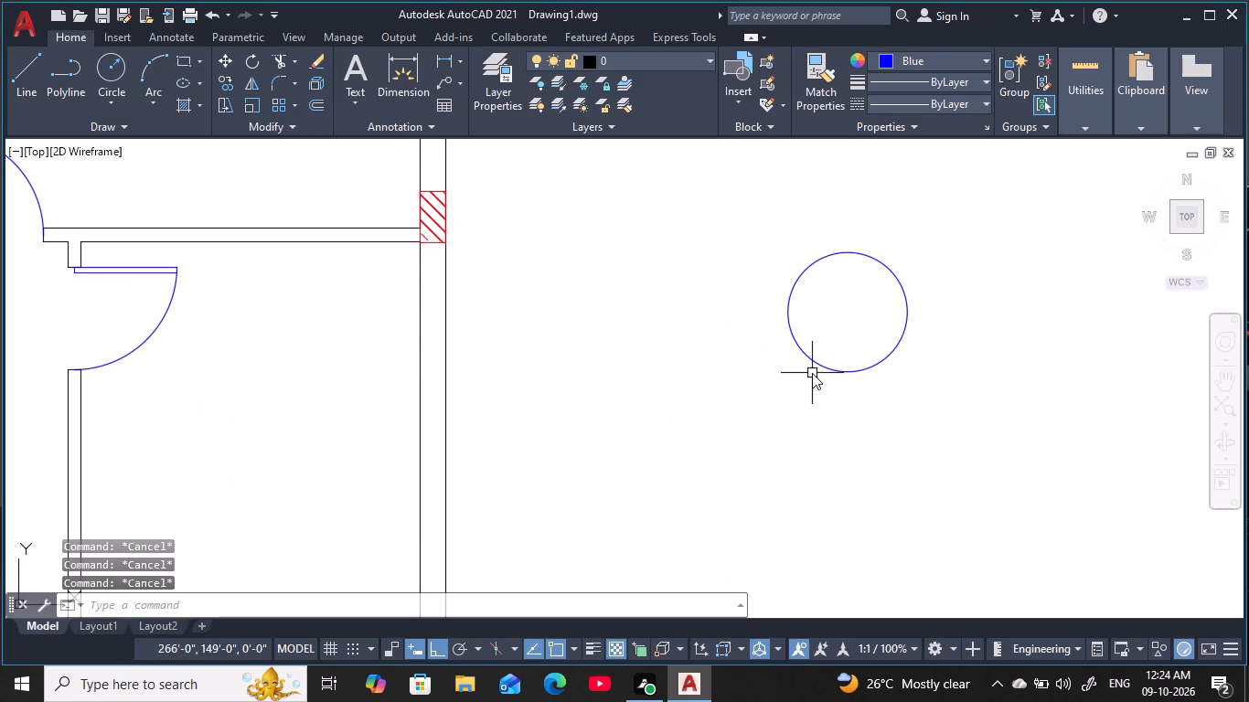
pyautogui.press('space')
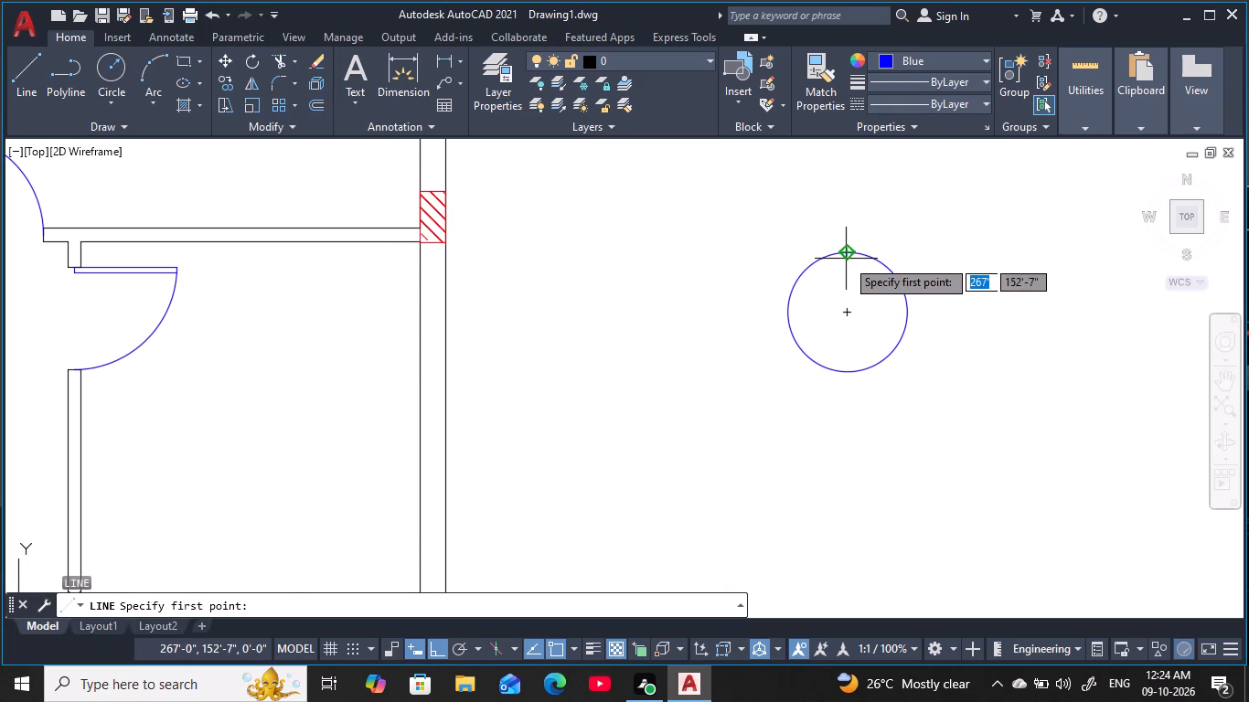
pyautogui.click(847, 253)
pyautogui.click(843, 311)
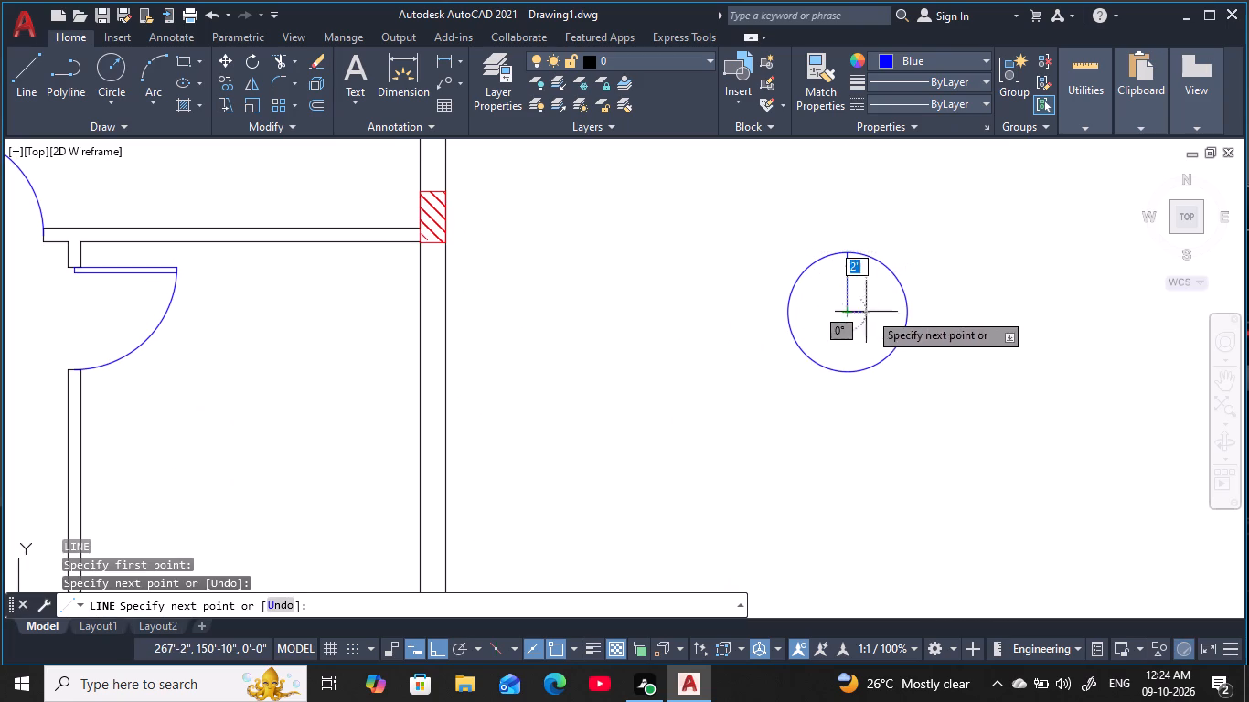
pyautogui.click(905, 310)
pyautogui.press('Escape')
pyautogui.press('Escape')
pyautogui.press('Escape')
pyautogui.press('Escape')
pyautogui.press('Escape')
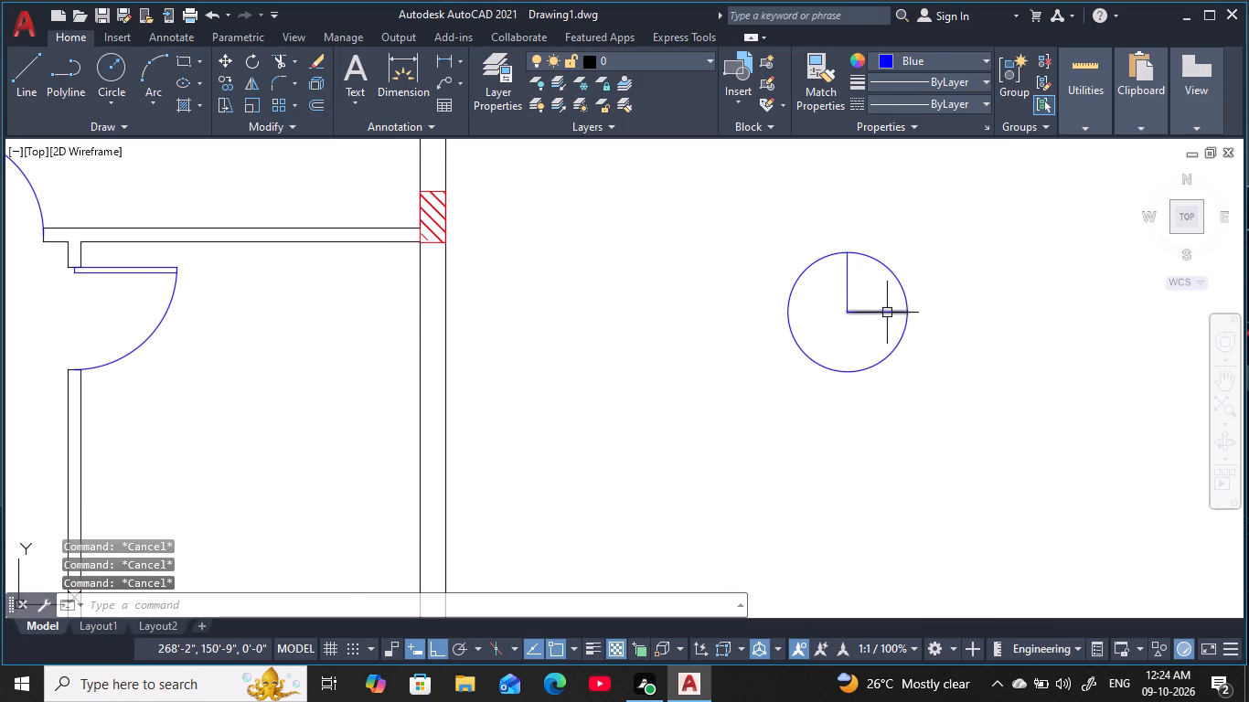
# Offset the circle's vertical radius line 2" to the east to form the door leaf.
pyautogui.press('o')
pyautogui.press('space')
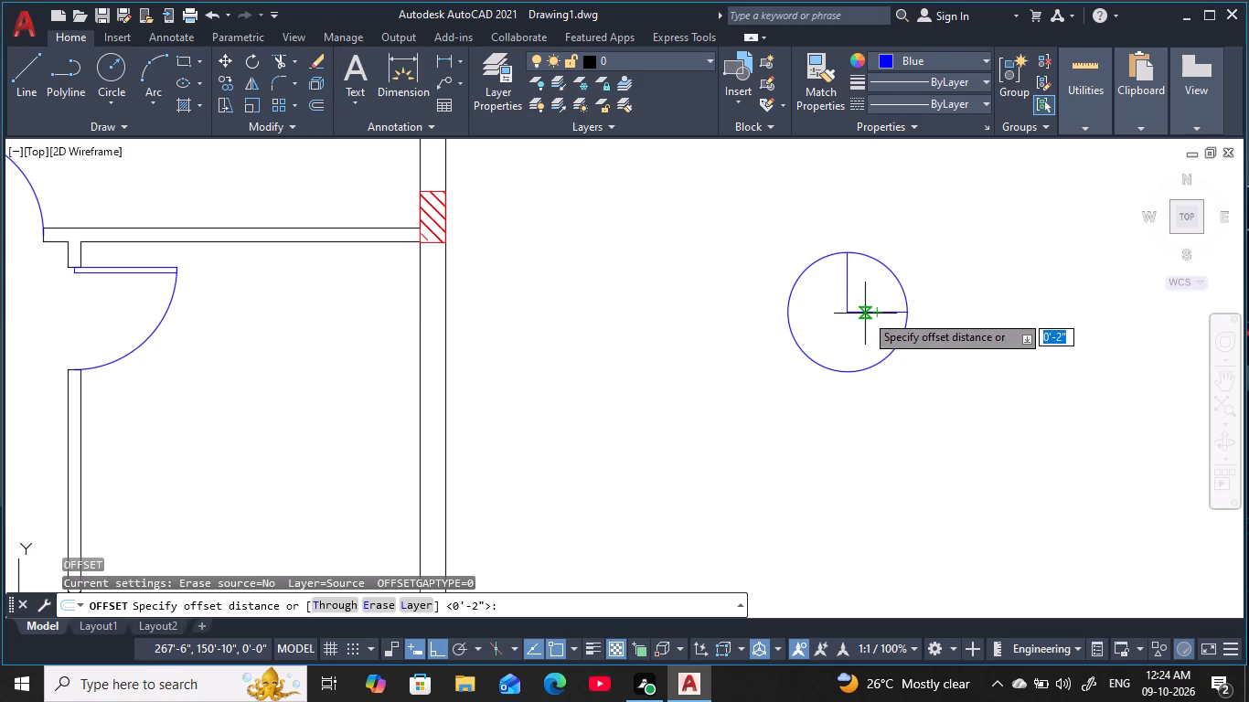
pyautogui.press('2')
pyautogui.press('space')
pyautogui.click(849, 293)
pyautogui.click(895, 299)
pyautogui.press('Escape')
pyautogui.press('Escape')
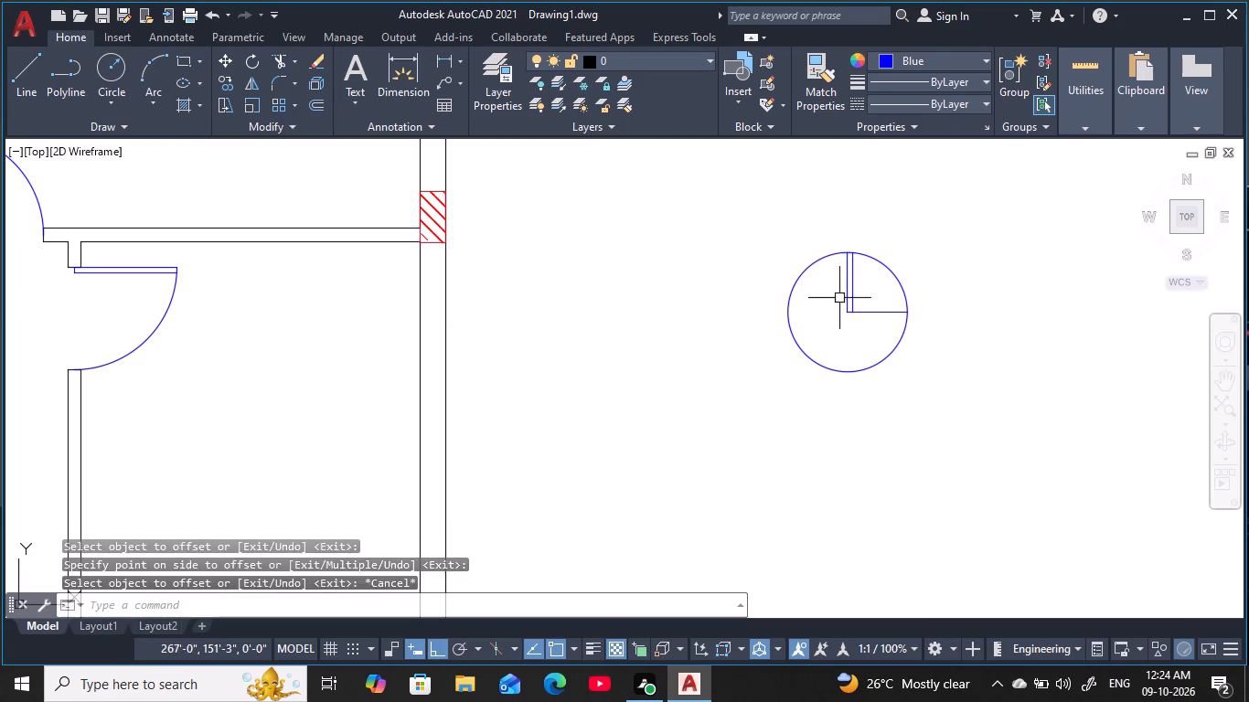
pyautogui.press('Escape')
pyautogui.press('Escape')
pyautogui.press('Escape')
pyautogui.press('Escape')
# Trim the circle down to its northeast quarter arc and remove the horizontal radius beyond the leaf.
pyautogui.press('t')
pyautogui.press('r')
pyautogui.press('space')
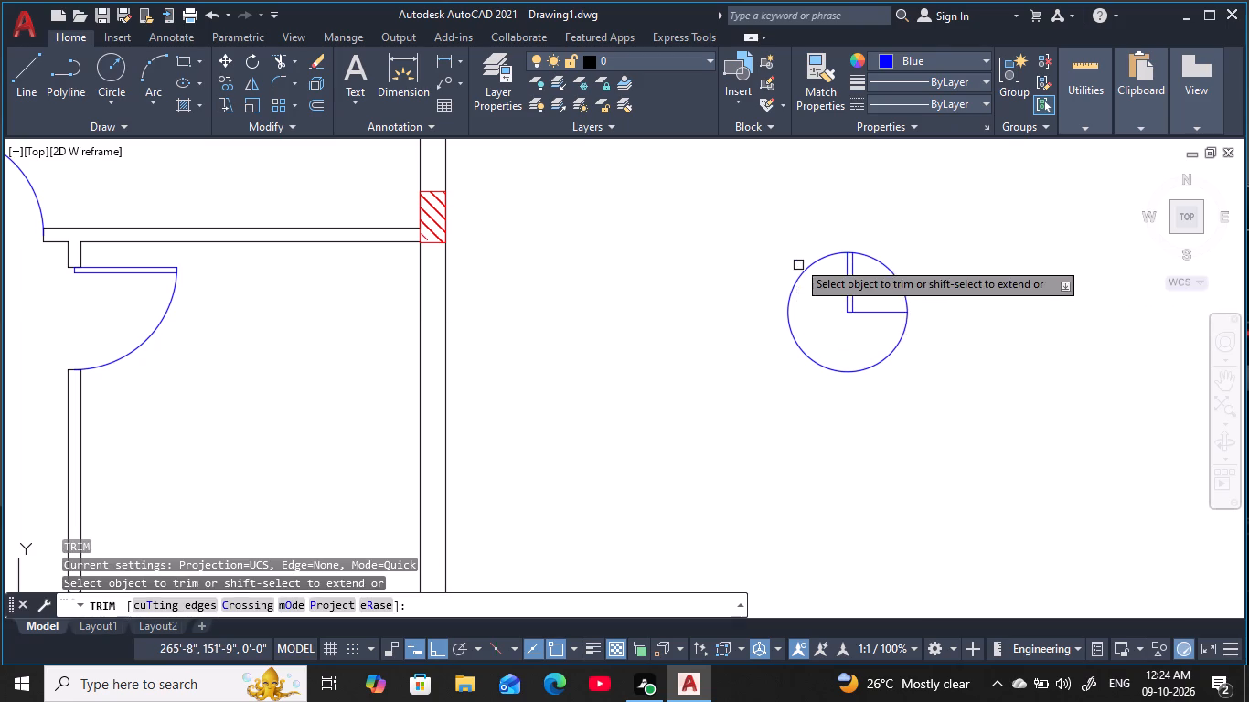
pyautogui.click(790, 249)
pyautogui.click(902, 416)
pyautogui.click(913, 369)
pyautogui.click(872, 308)
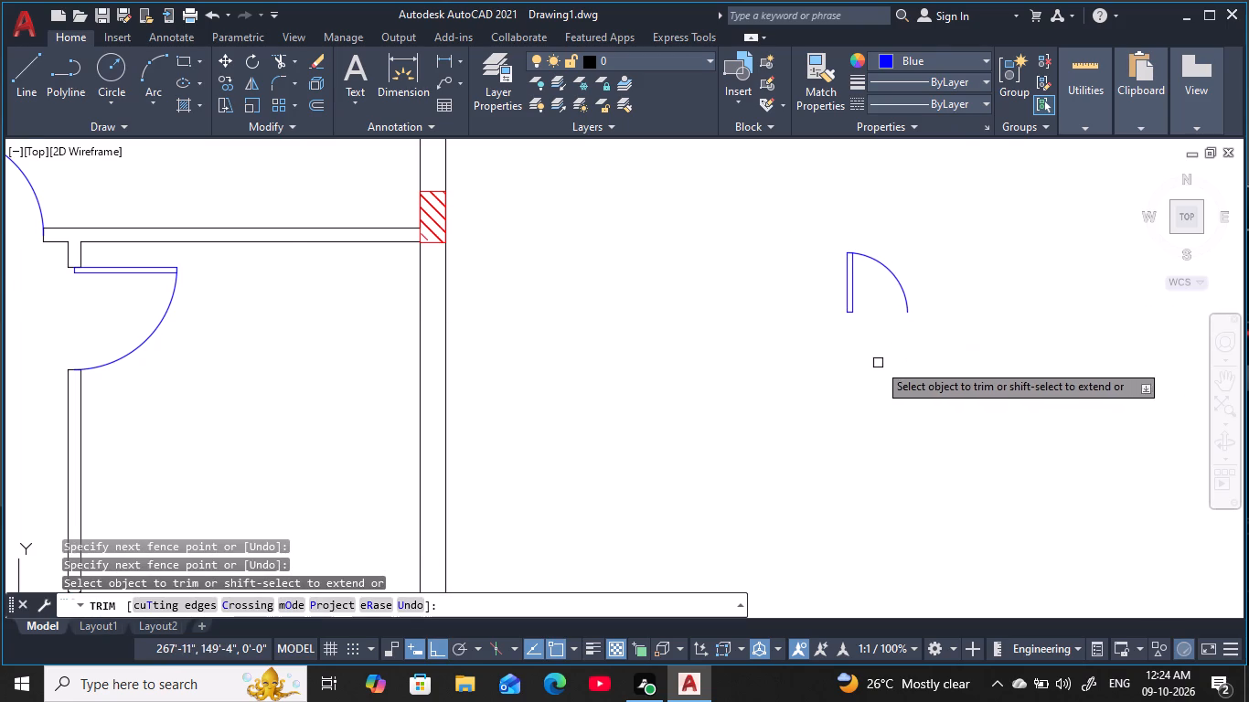
pyautogui.scroll(-1, 875, 363)
pyautogui.press('Escape')
pyautogui.press('Escape')
pyautogui.press('Escape')
pyautogui.press('Escape')
# Mirror the new door about a vertical line through its arc end, keeping the original, to form a double door.
pyautogui.press('m')
pyautogui.press('i')
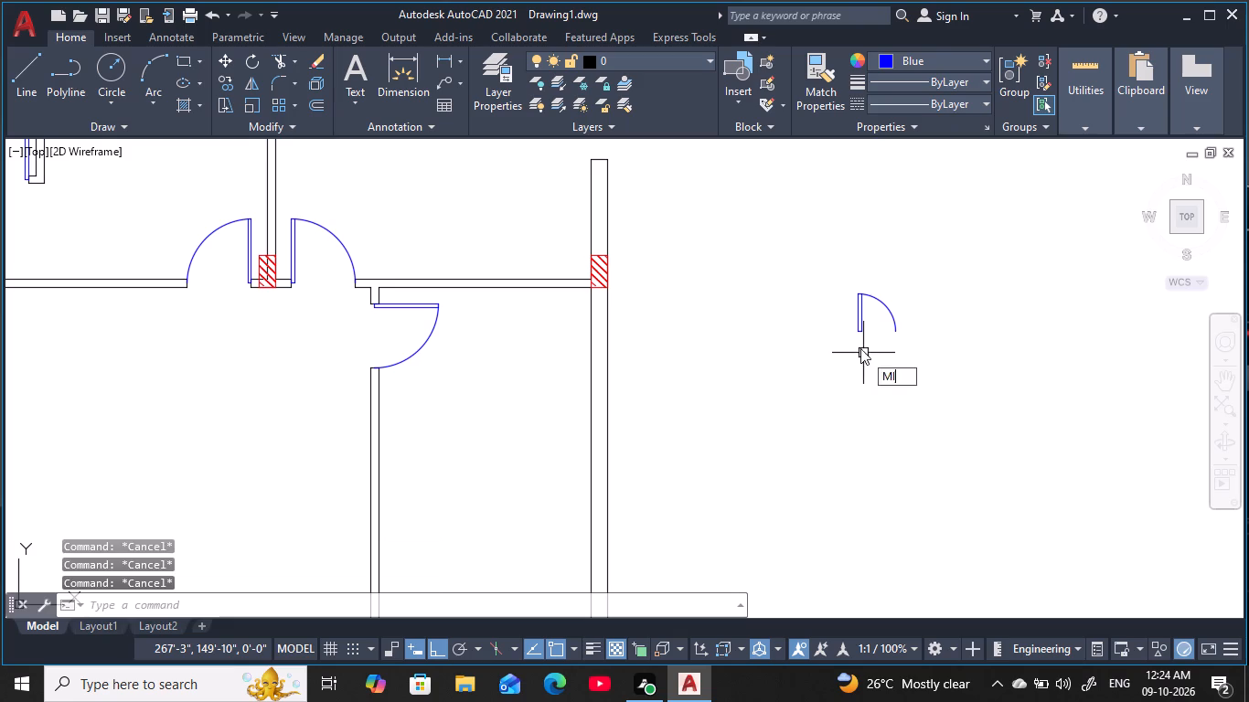
pyautogui.press('space')
pyautogui.click(934, 368)
pyautogui.click(782, 271)
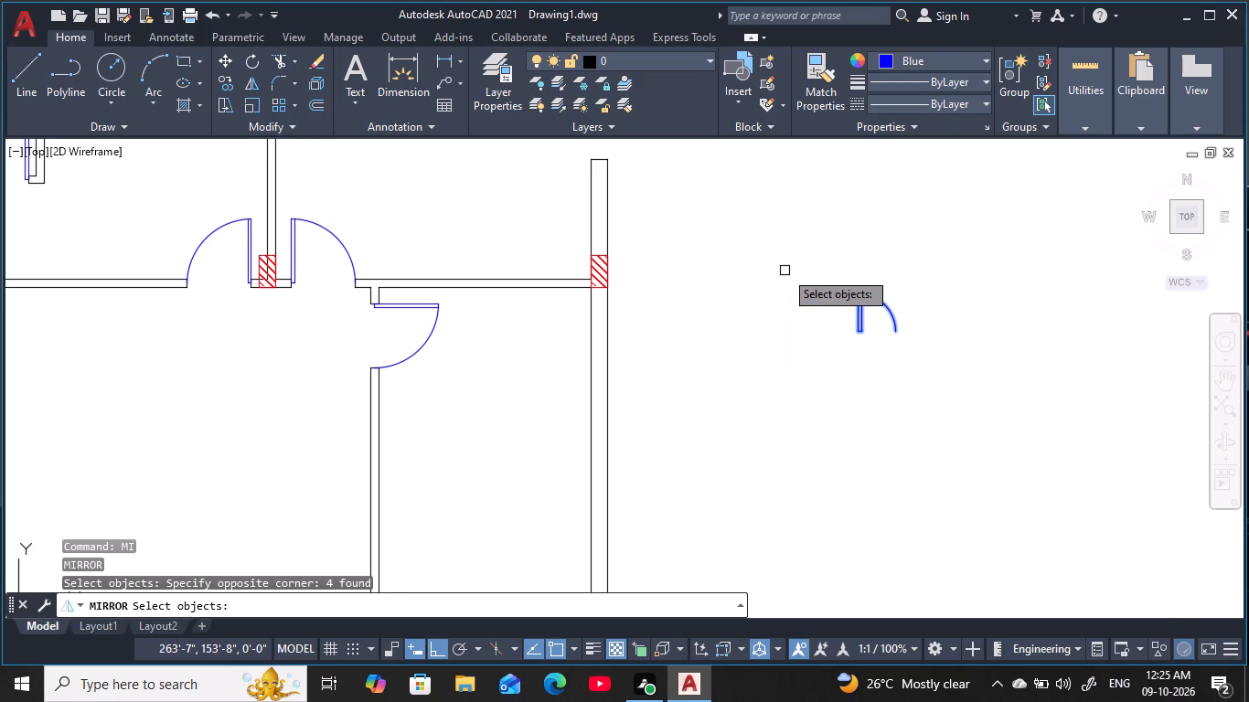
pyautogui.press('space')
pyautogui.click(902, 329)
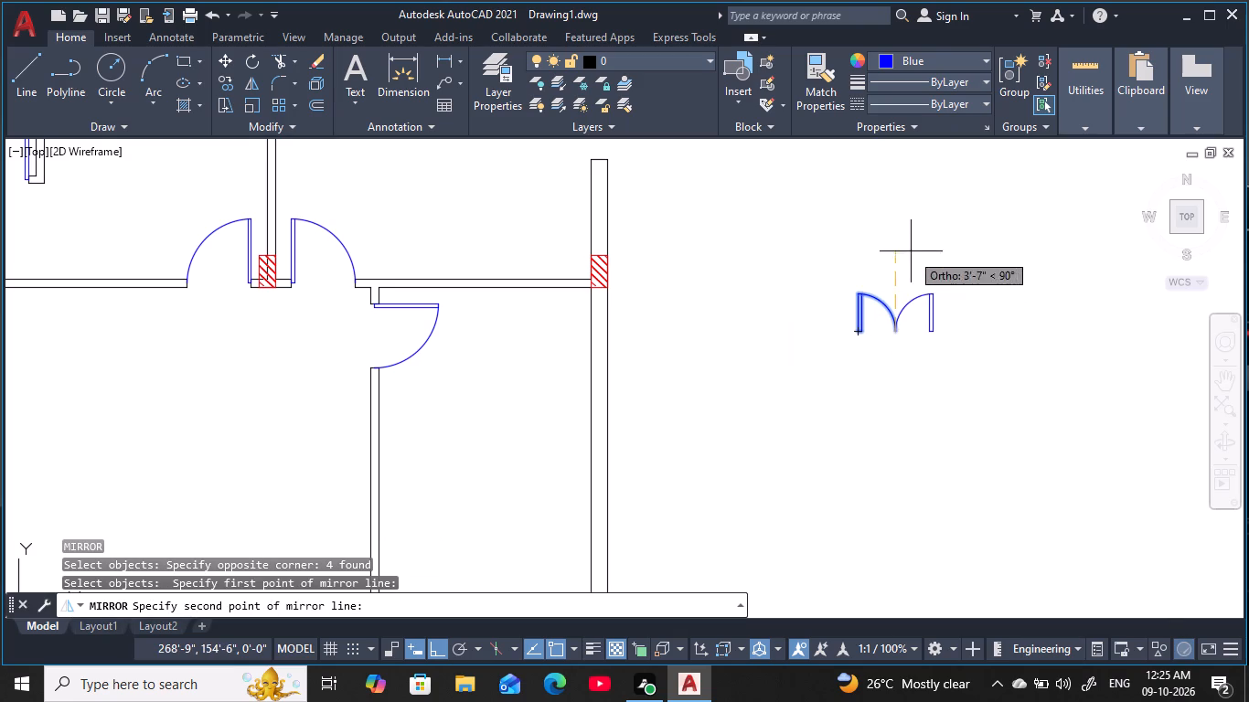
pyautogui.click(910, 239)
pyautogui.moveTo(952, 304); pyautogui.dragTo(910, 239)
pyautogui.click(960, 324)
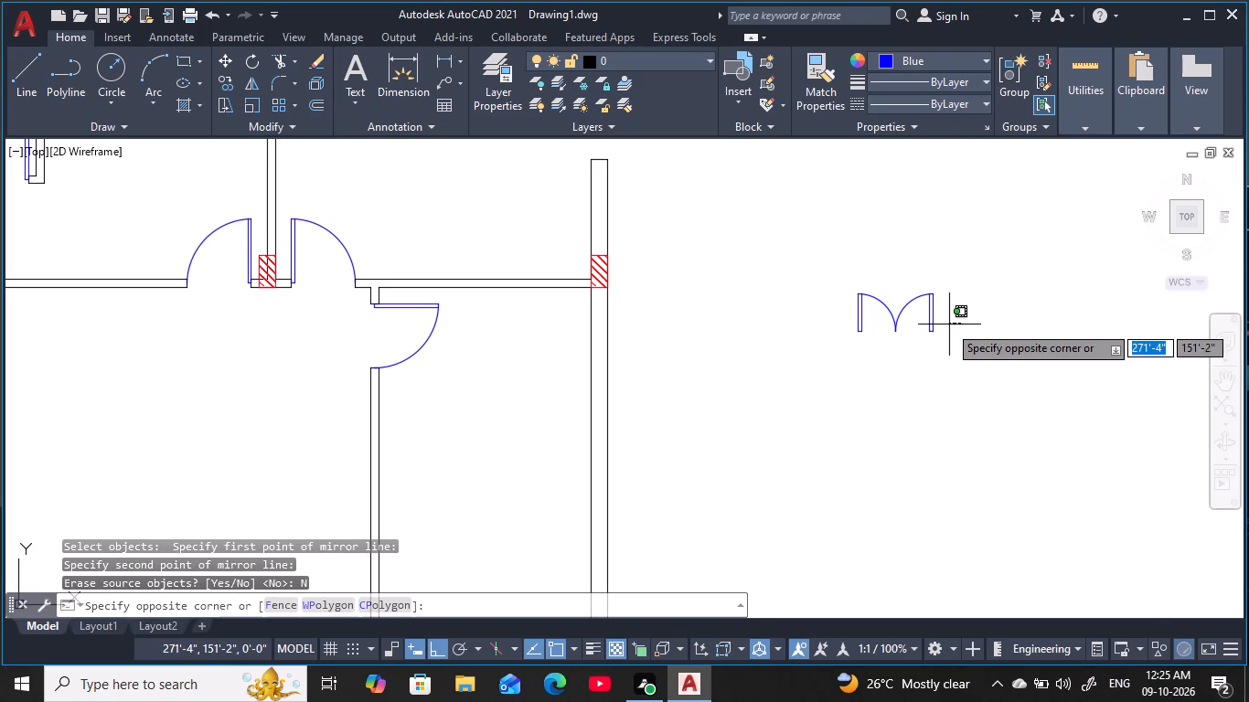
pyautogui.press('Escape')
pyautogui.press('Escape')
pyautogui.press('Escape')
pyautogui.press('Escape')
pyautogui.press('Escape')
pyautogui.press('Escape')
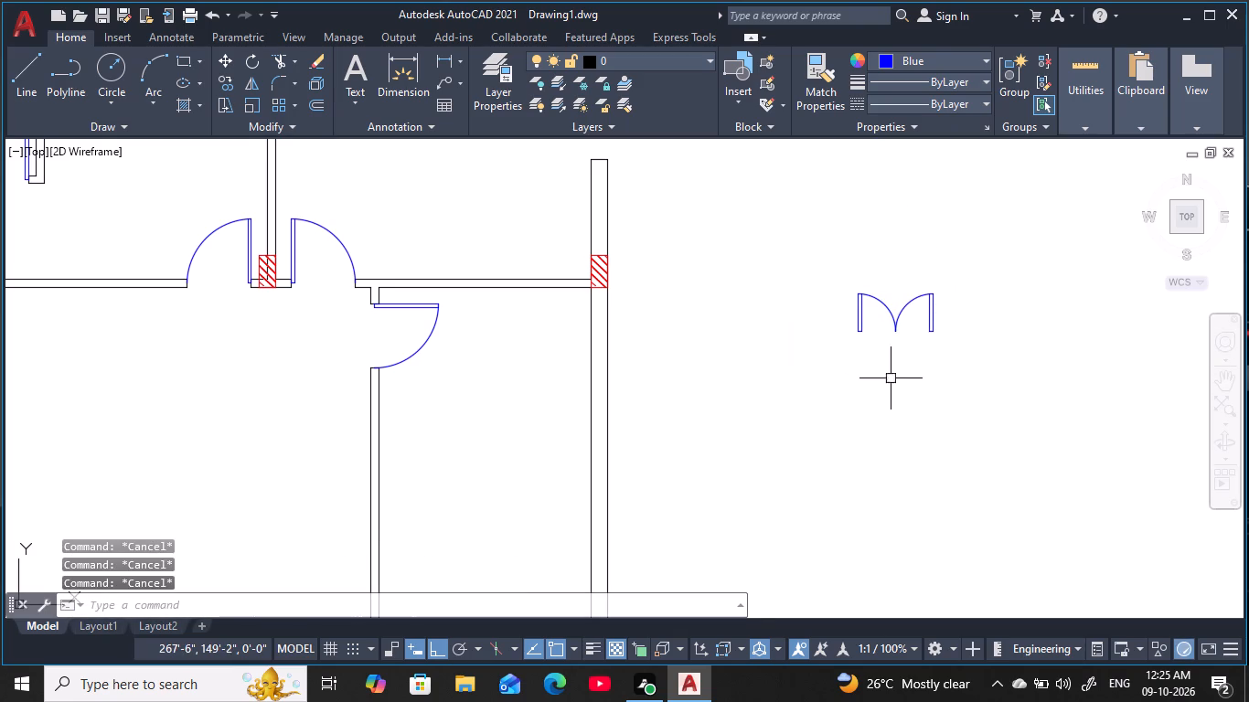
pyautogui.press('Escape')
# Copy the double door to the open space just west of it, beside the plan's east wall.
pyautogui.scroll(-1, 888, 356)
pyautogui.moveTo(891, 362); pyautogui.dragTo(941, 362, button='middle')
pyautogui.press('Escape')
pyautogui.press('Escape')
pyautogui.press('Escape')
pyautogui.press('Escape')
pyautogui.click(1006, 373)
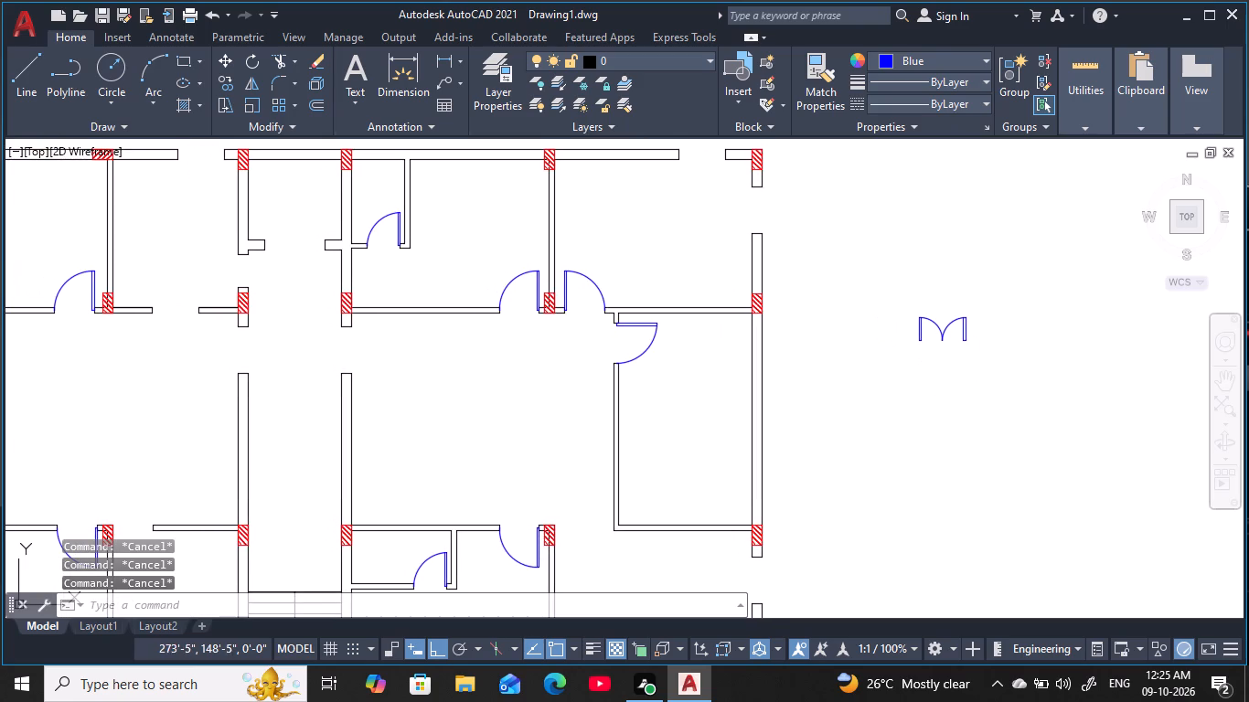
pyautogui.click(875, 280)
pyautogui.press('c')
pyautogui.press('o')
pyautogui.press('space')
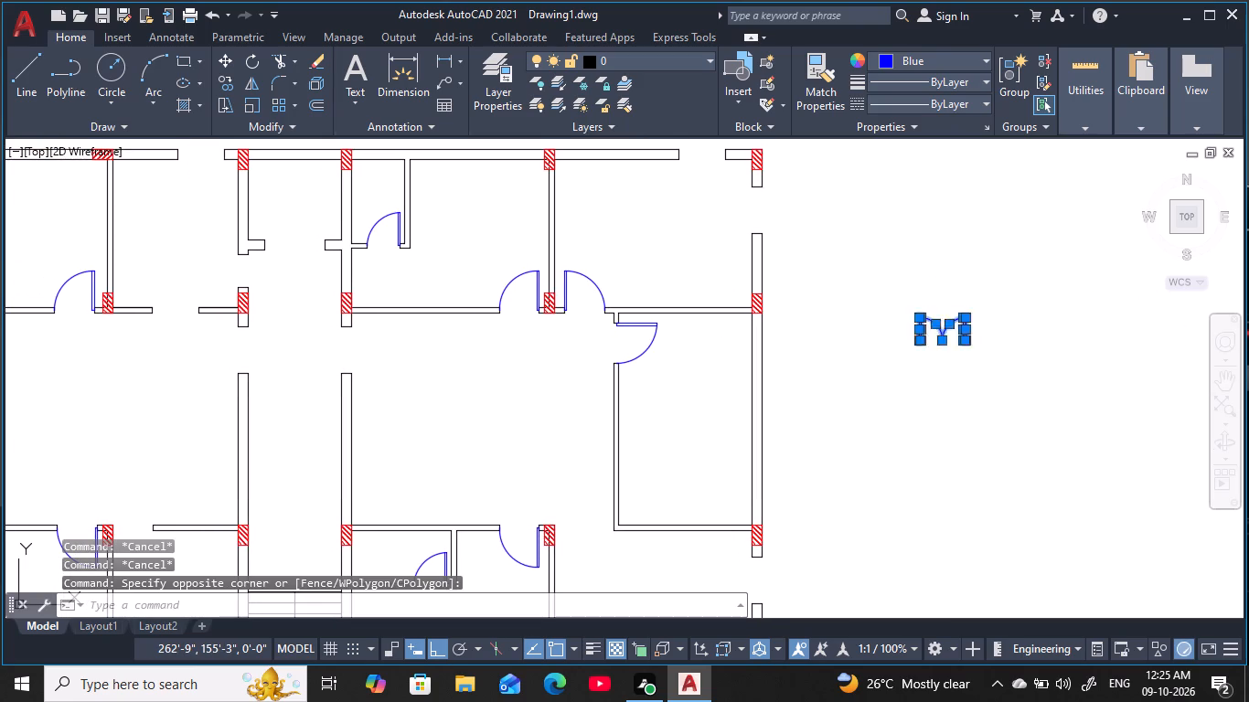
pyautogui.click(931, 336)
pyautogui.click(843, 405)
pyautogui.press('Escape')
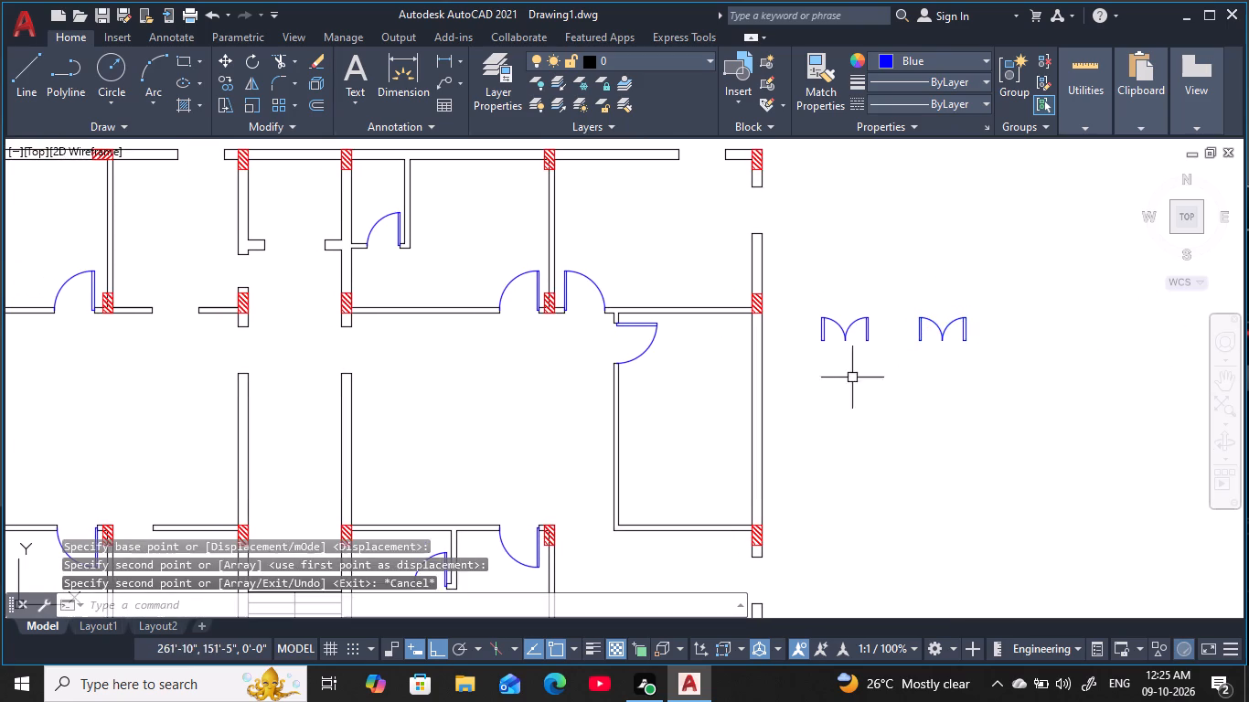
pyautogui.press('Escape')
pyautogui.press('Escape')
# Rotate the western double-door copy 90° counterclockwise about a point just below it.
pyautogui.moveTo(861, 329); pyautogui.dragTo(907, 311, button='middle')
pyautogui.press('Escape')
pyautogui.press('Escape')
pyautogui.press('Escape')
pyautogui.click(933, 359)
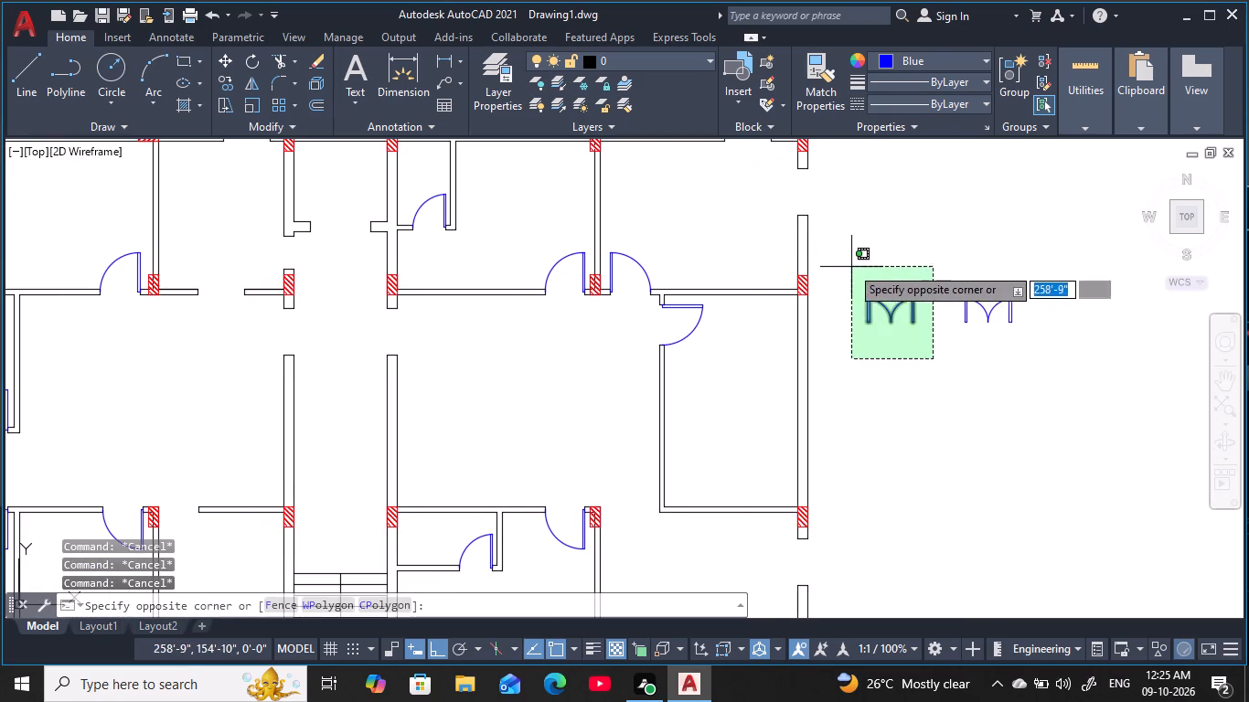
pyautogui.click(846, 263)
pyautogui.press('r')
pyautogui.press('o')
pyautogui.press('space')
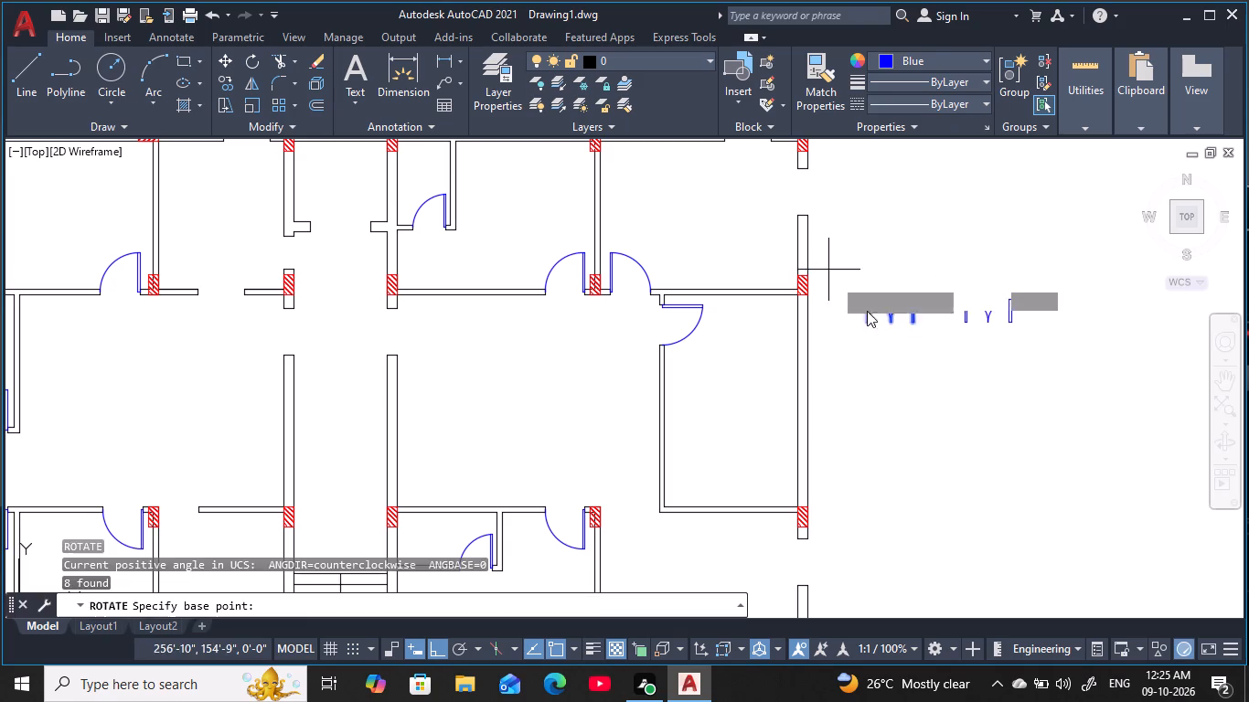
pyautogui.click(895, 337)
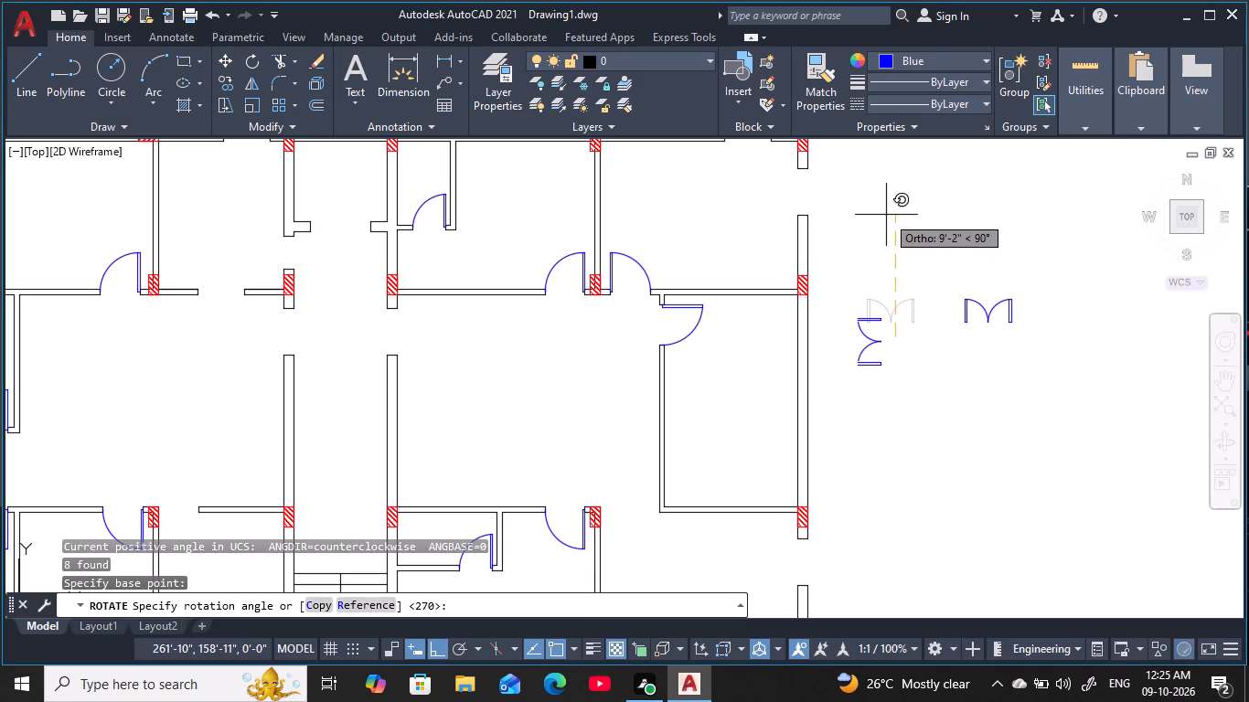
pyautogui.click(886, 215)
pyautogui.press('Escape')
pyautogui.press('Escape')
pyautogui.press('Escape')
pyautogui.press('Escape')
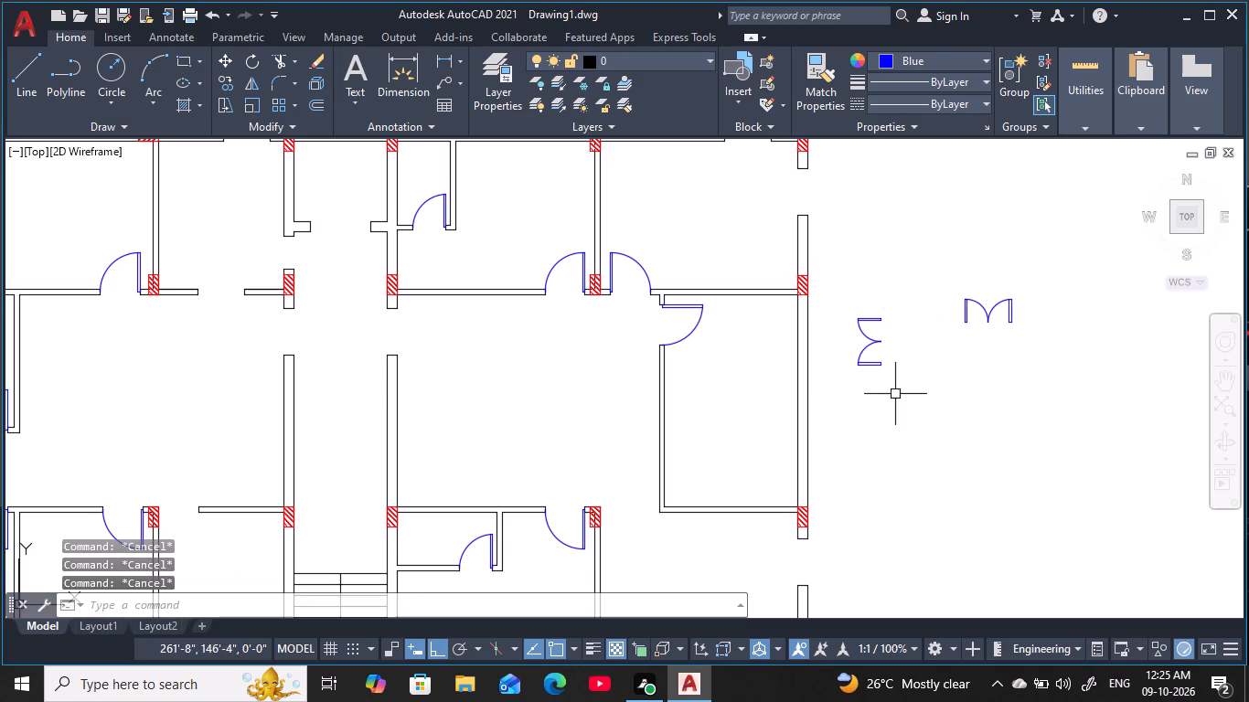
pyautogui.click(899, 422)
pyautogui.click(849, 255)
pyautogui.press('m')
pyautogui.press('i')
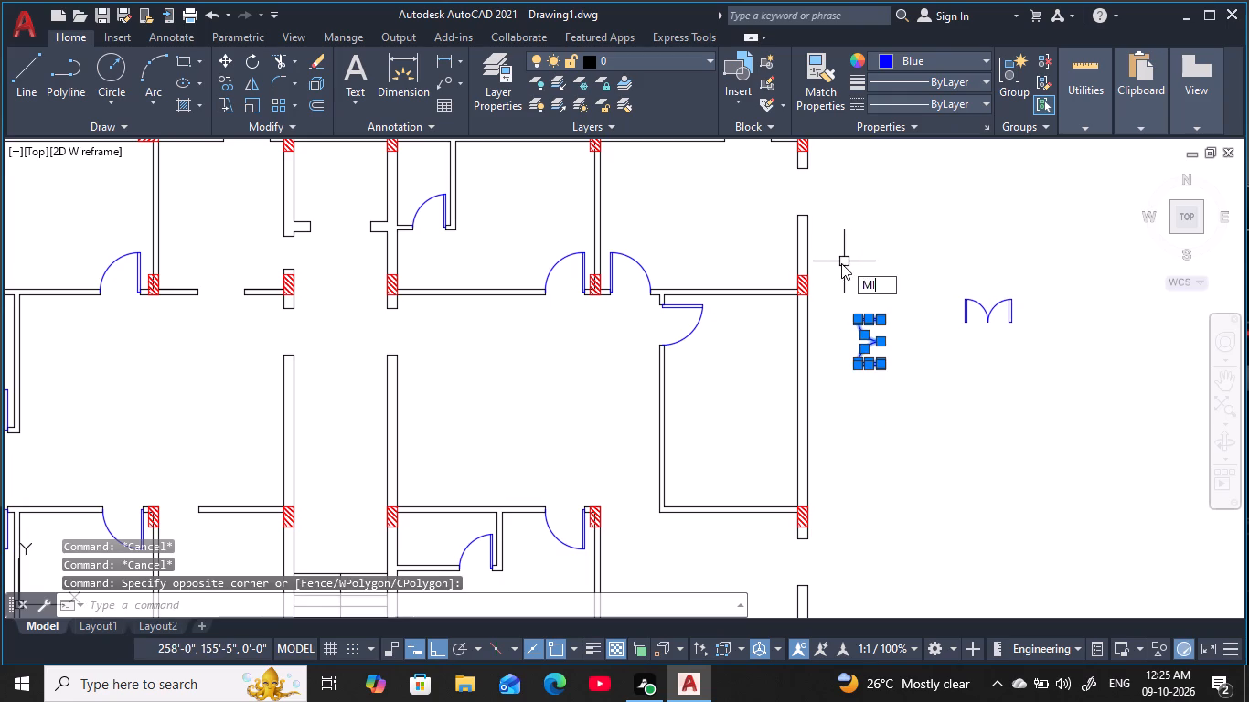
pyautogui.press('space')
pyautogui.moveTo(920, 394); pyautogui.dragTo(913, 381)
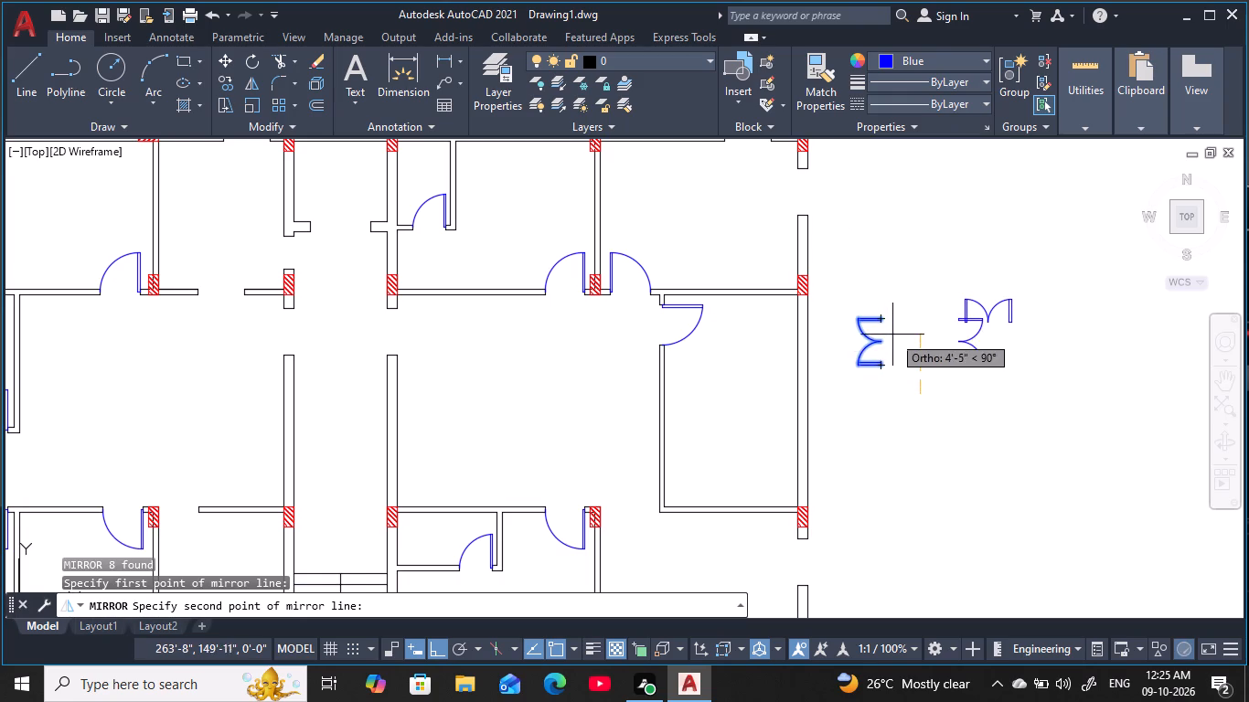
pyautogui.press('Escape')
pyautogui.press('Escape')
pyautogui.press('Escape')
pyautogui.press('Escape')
# Mirror the rotated double door about a vertical line just east of it, keeping the original.
pyautogui.moveTo(907, 430); pyautogui.dragTo(882, 404)
pyautogui.click(848, 269)
pyautogui.press('space')
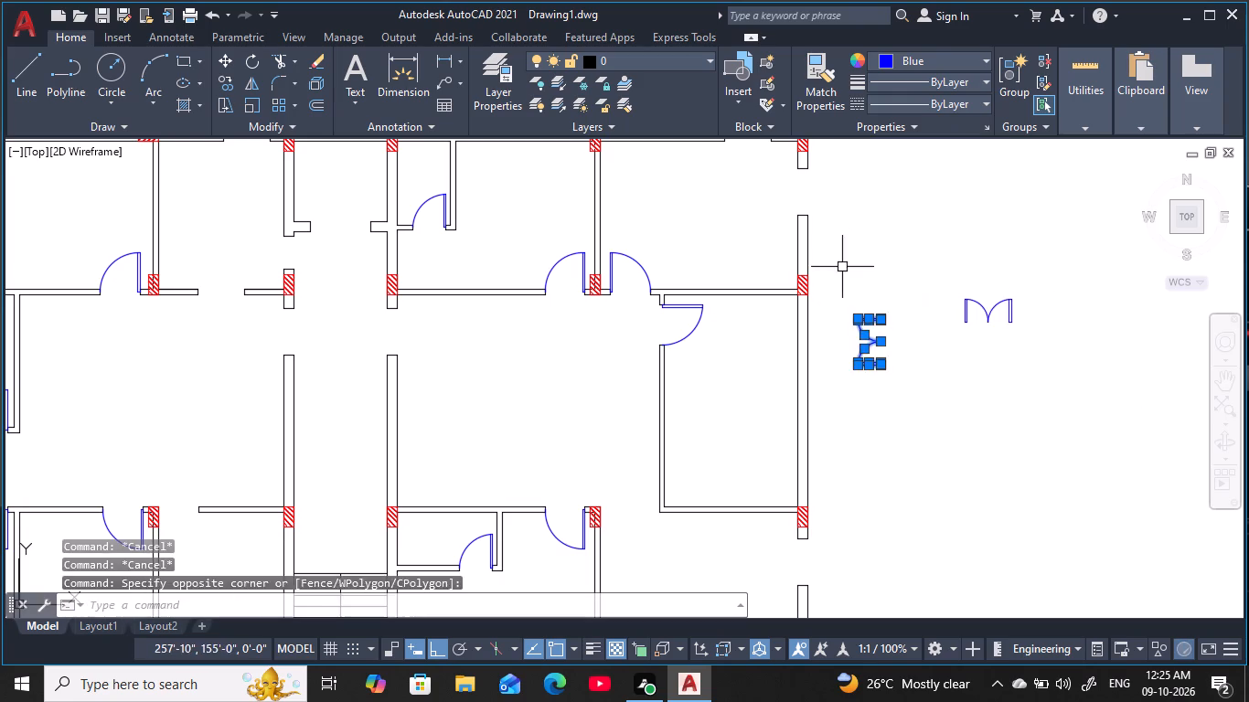
pyautogui.click(895, 367)
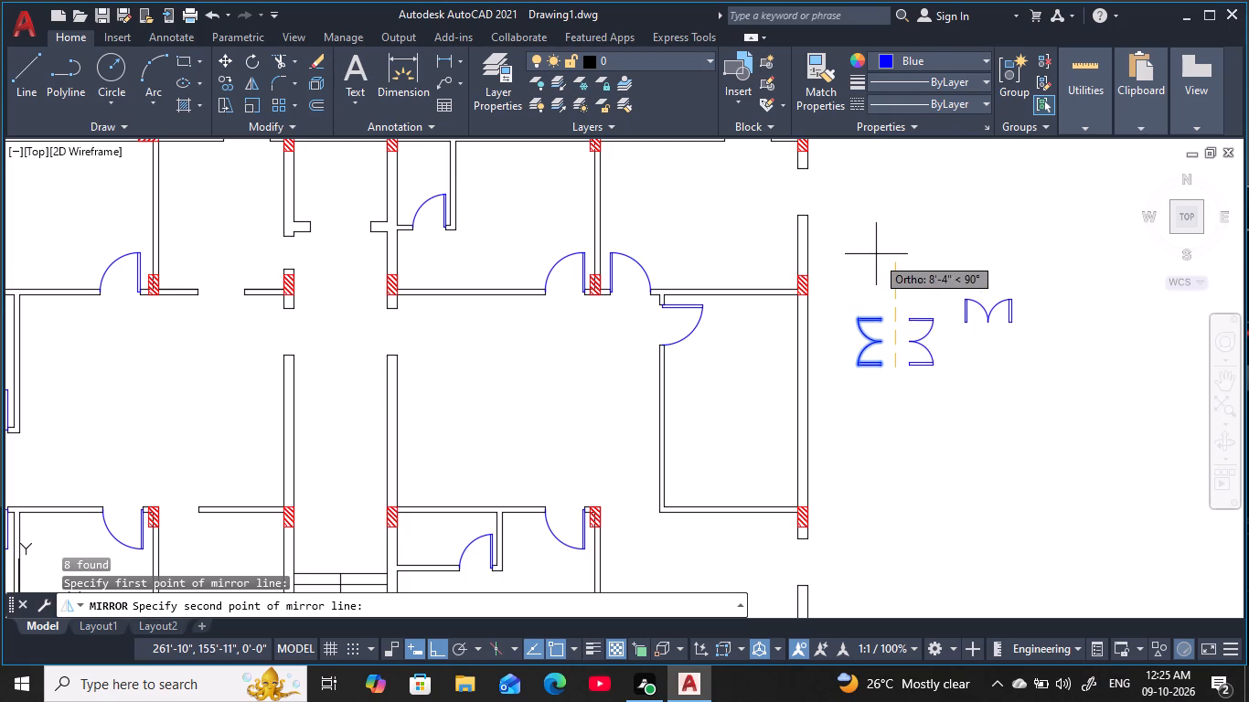
pyautogui.click(876, 253)
pyautogui.moveTo(921, 320); pyautogui.dragTo(875, 253)
pyautogui.press('Escape')
pyautogui.press('Escape')
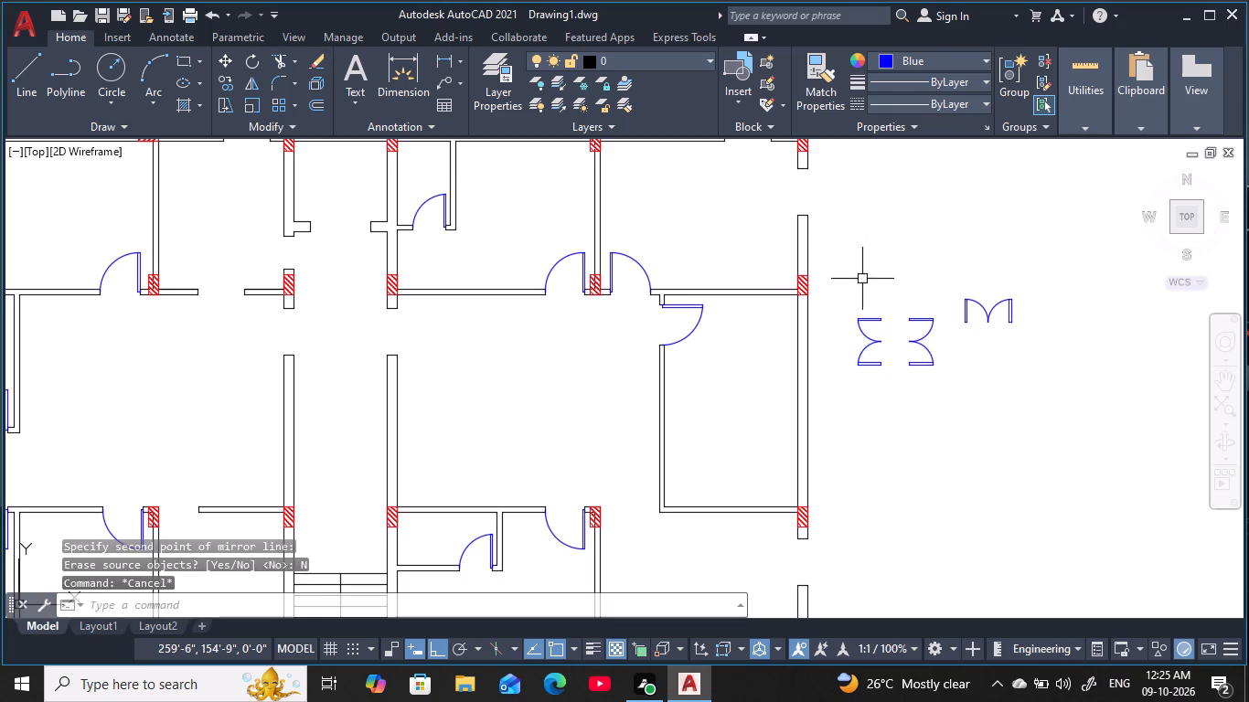
pyautogui.press('Escape')
pyautogui.press('Escape')
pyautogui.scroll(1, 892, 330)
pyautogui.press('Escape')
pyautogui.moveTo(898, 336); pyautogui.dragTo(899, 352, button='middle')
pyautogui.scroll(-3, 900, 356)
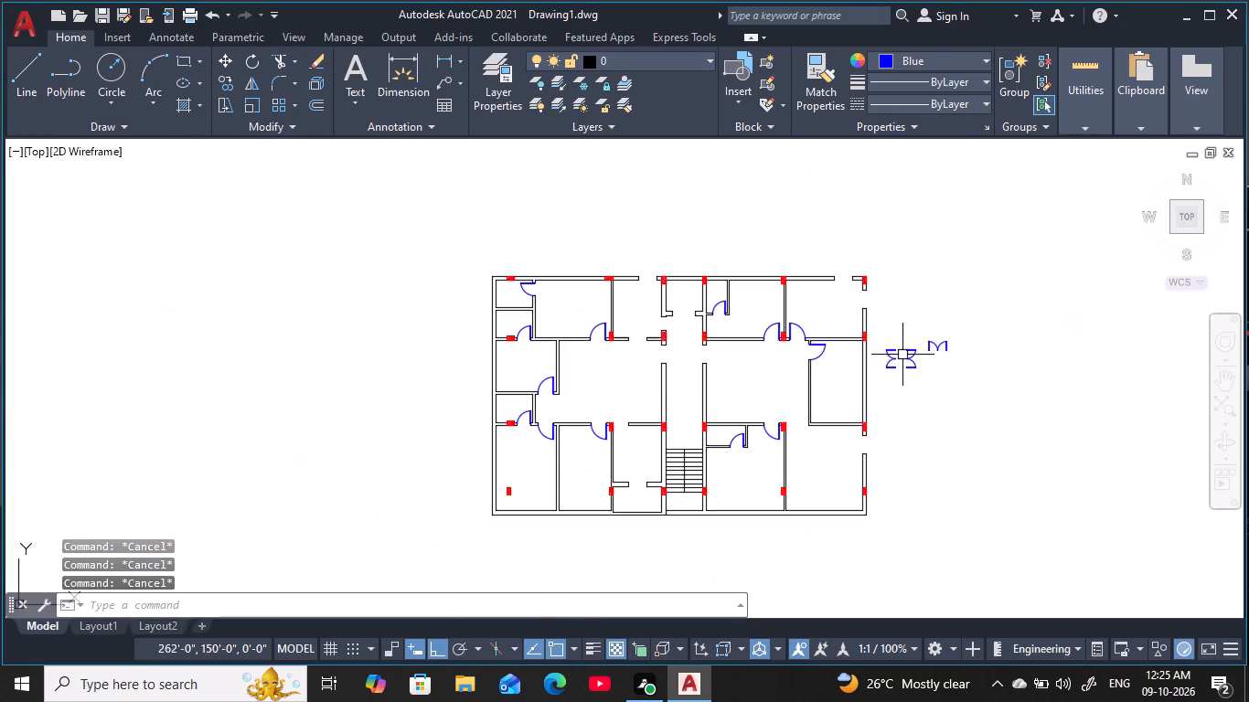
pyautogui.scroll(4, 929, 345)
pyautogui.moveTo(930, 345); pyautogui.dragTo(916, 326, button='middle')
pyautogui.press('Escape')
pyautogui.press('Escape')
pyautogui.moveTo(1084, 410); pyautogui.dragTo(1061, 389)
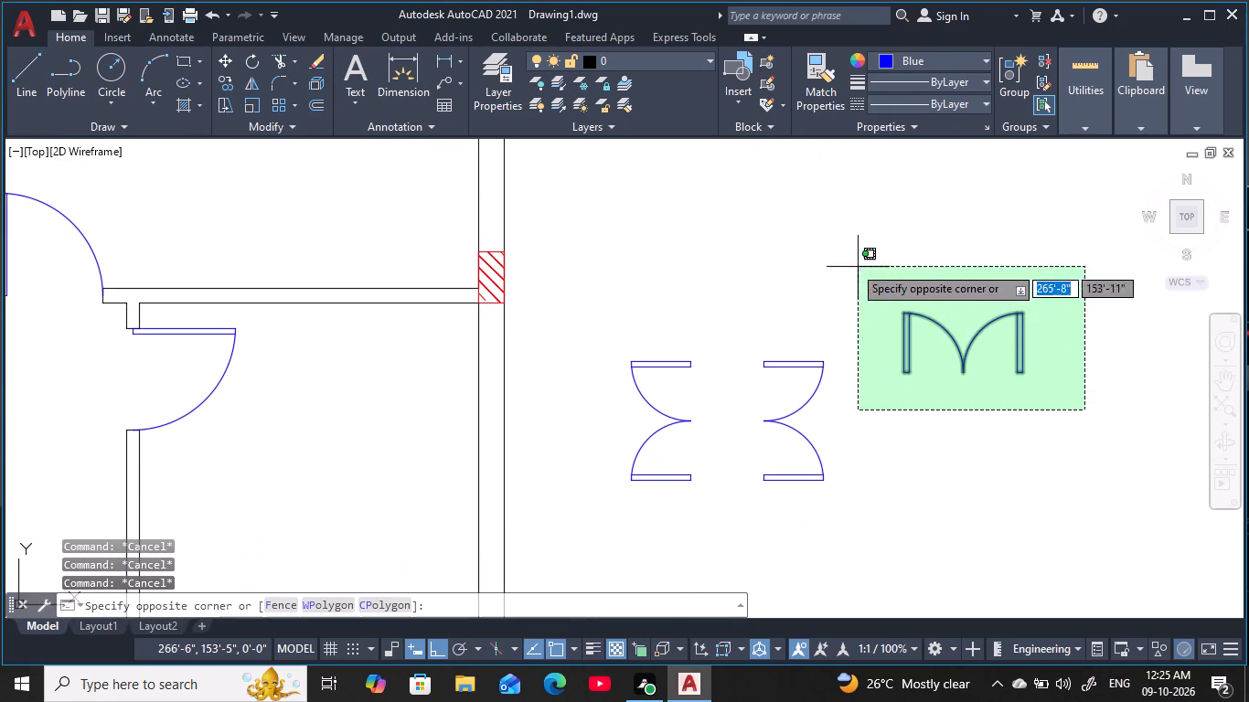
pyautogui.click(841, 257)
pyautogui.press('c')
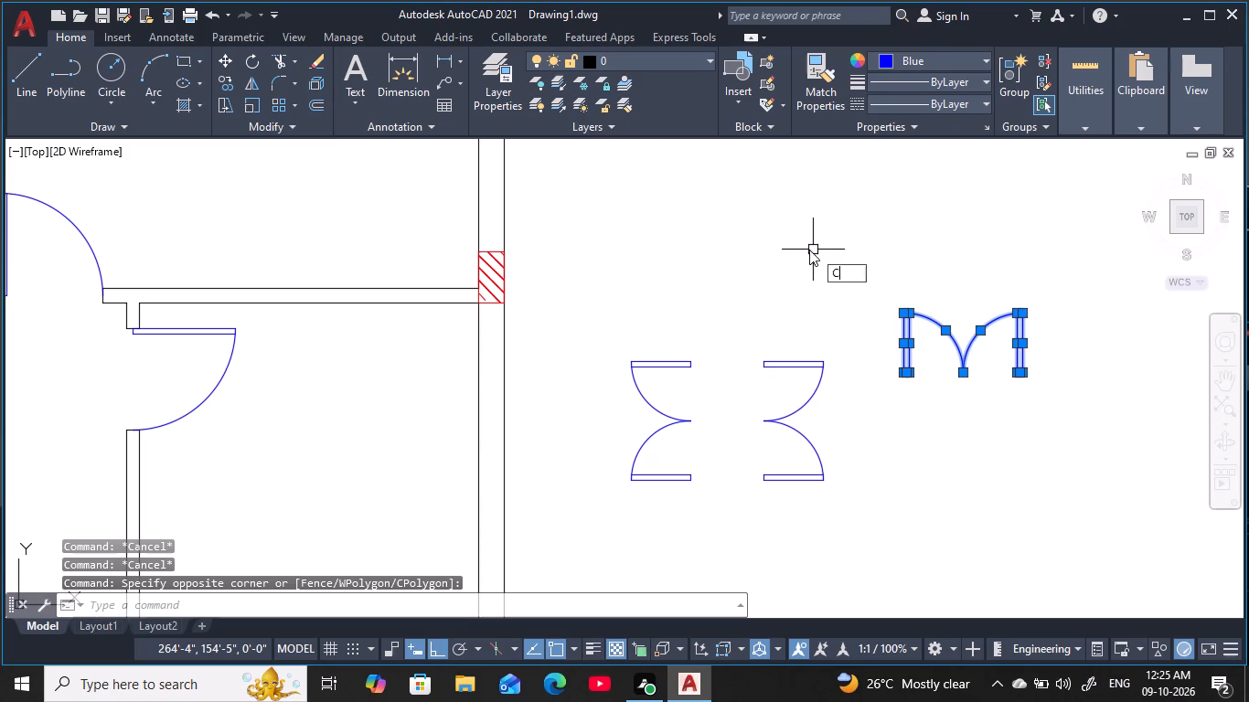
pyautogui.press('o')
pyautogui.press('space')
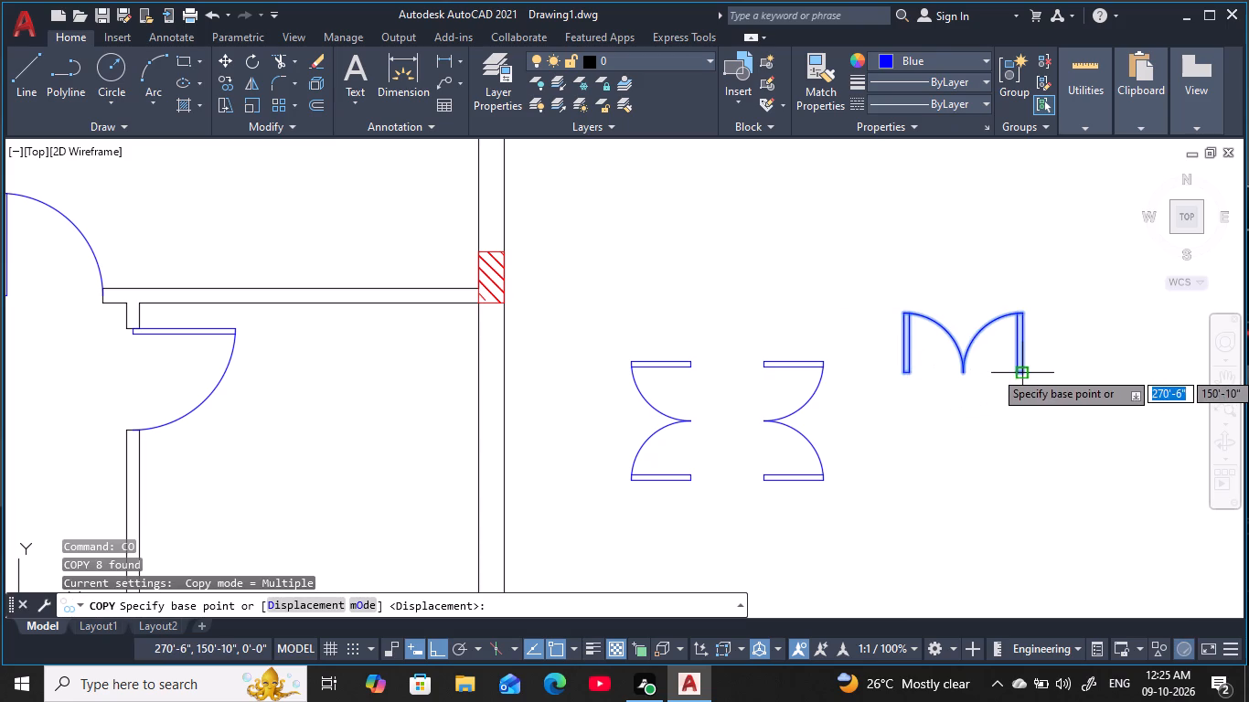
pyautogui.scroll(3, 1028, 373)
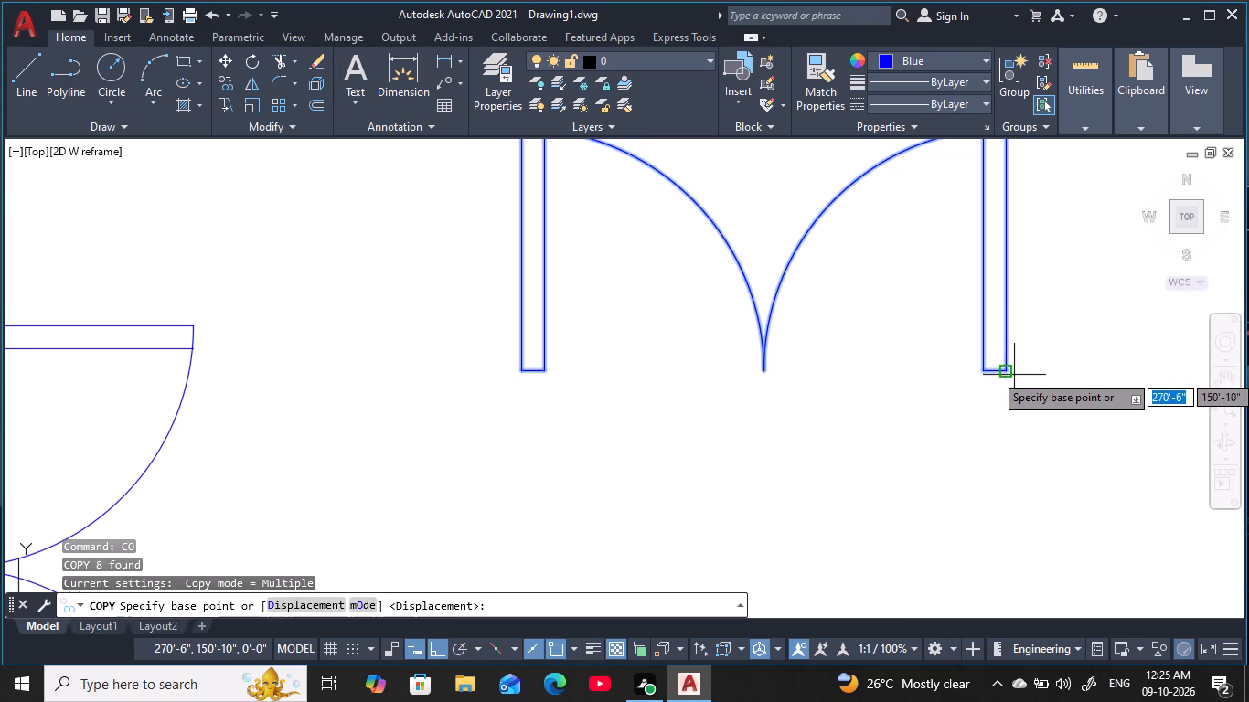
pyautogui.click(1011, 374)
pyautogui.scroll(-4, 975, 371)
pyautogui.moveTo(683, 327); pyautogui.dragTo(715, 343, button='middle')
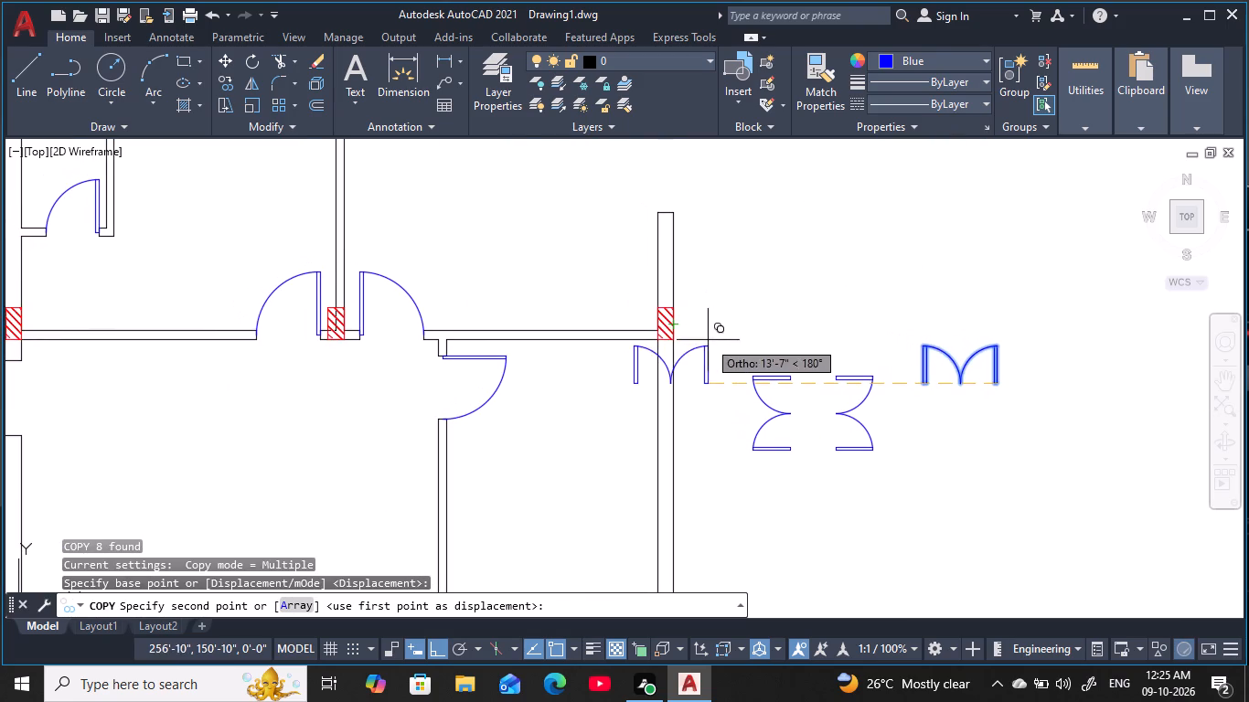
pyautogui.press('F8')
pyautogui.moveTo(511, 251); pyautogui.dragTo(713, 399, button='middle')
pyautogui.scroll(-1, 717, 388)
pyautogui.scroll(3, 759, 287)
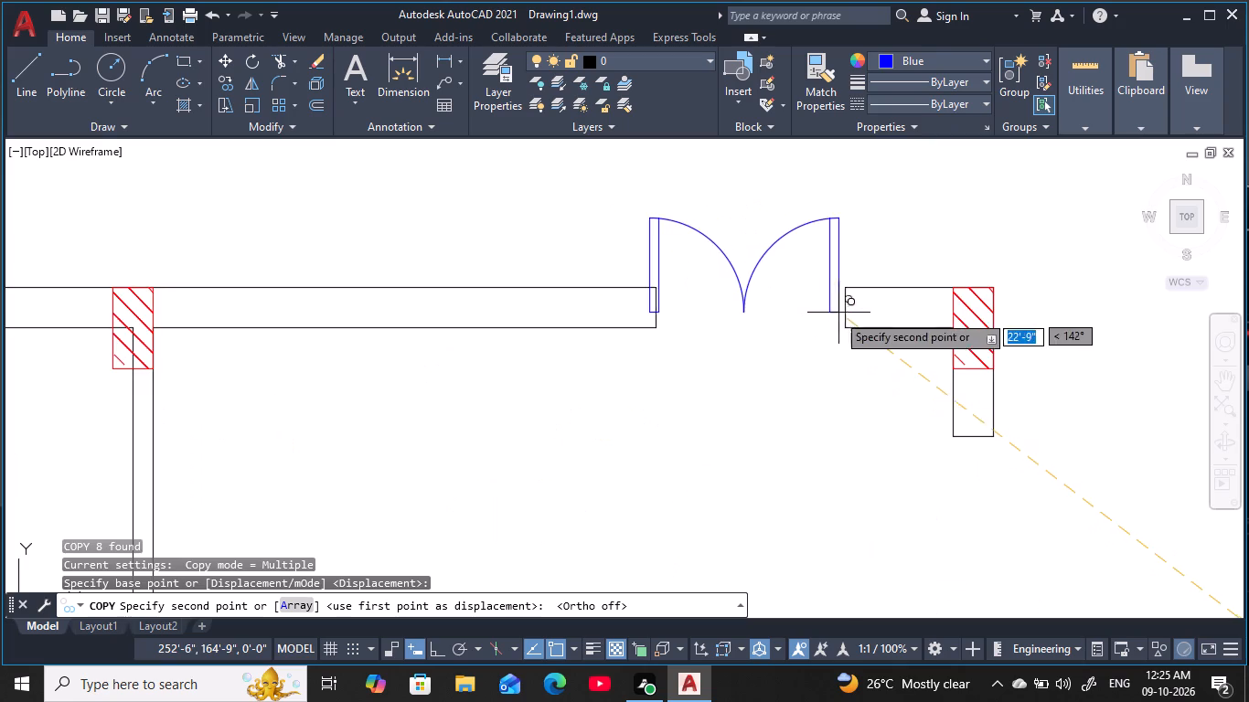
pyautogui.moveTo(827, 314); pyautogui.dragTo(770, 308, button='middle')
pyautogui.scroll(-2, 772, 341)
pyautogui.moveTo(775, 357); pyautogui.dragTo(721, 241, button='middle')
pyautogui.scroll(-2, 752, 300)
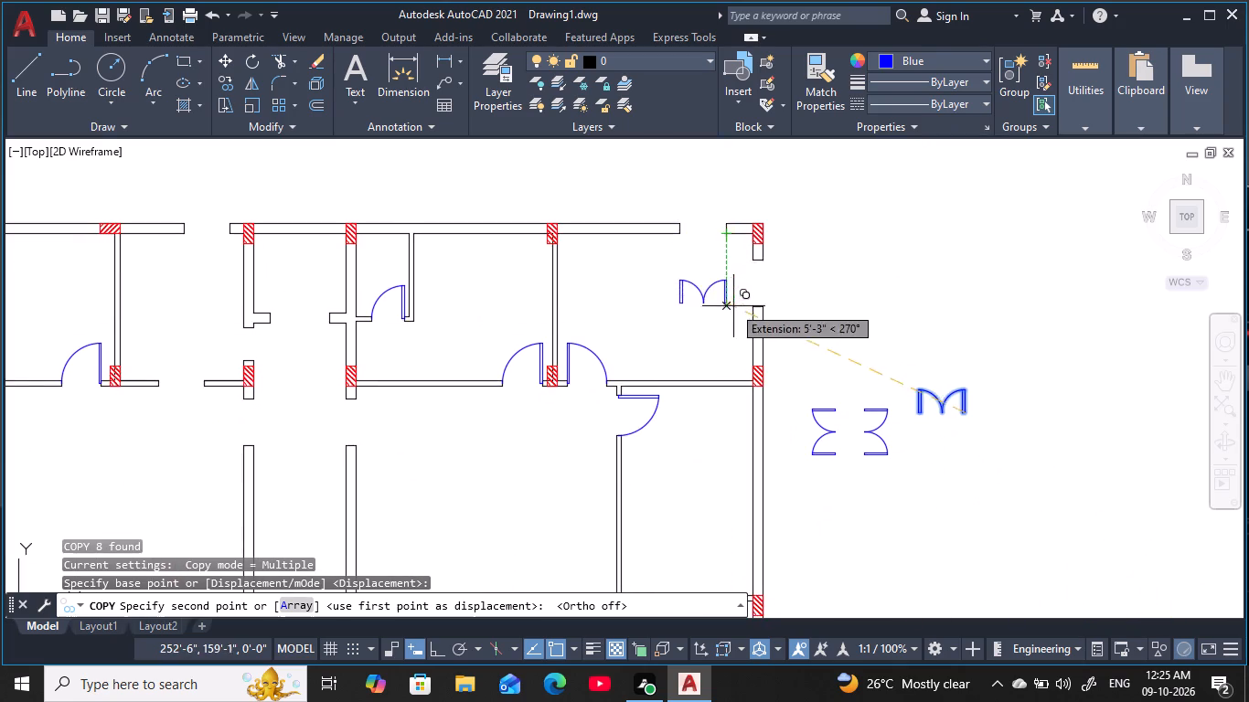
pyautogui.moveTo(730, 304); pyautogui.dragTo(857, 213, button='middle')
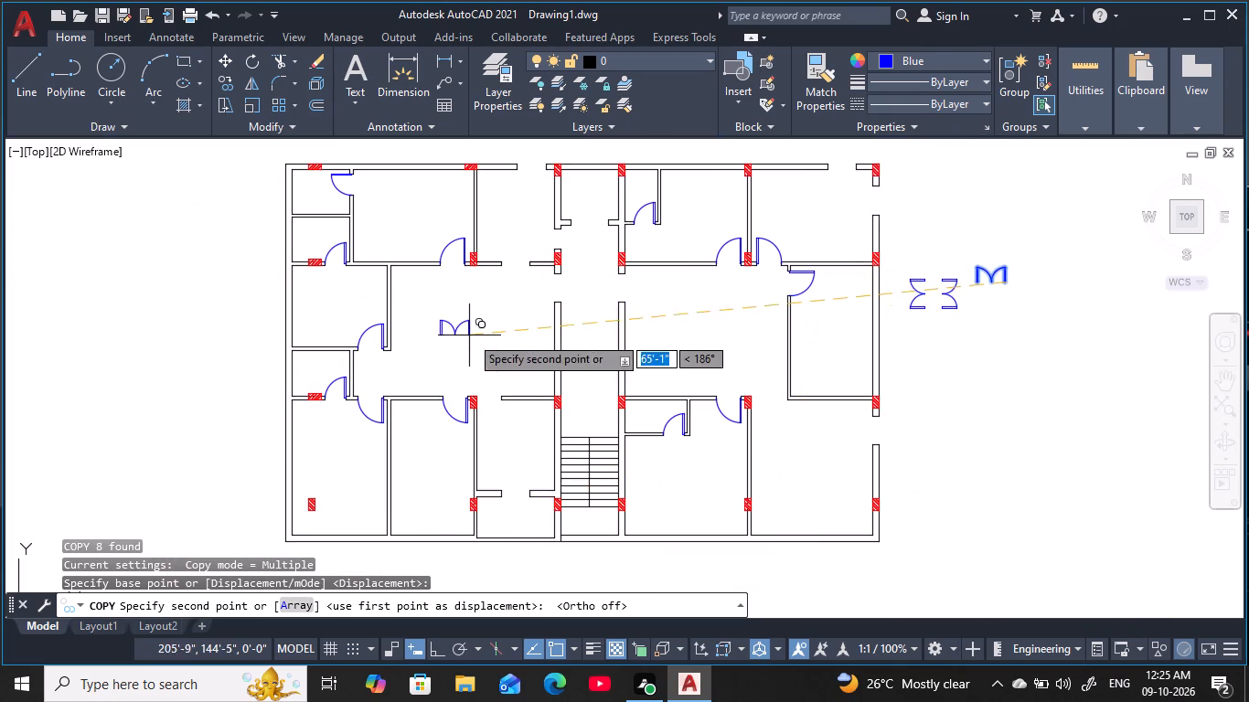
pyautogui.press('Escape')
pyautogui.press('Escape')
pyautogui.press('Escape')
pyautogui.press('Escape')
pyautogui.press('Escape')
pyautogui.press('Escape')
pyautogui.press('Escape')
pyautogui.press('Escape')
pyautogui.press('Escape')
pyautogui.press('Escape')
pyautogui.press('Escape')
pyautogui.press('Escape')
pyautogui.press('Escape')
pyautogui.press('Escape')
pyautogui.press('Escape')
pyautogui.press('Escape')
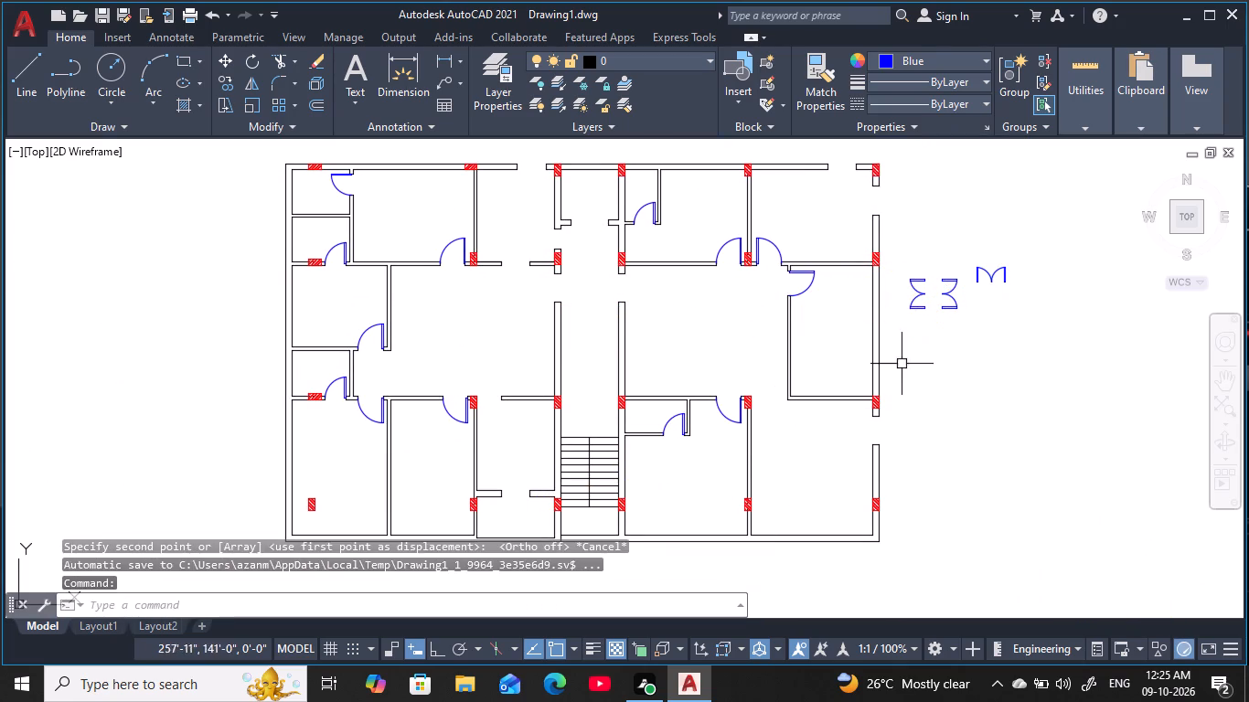
# Mirror the easternmost spare double door about a horizontal line just south of it, keeping the original.
pyautogui.click(1041, 304)
pyautogui.click(959, 218)
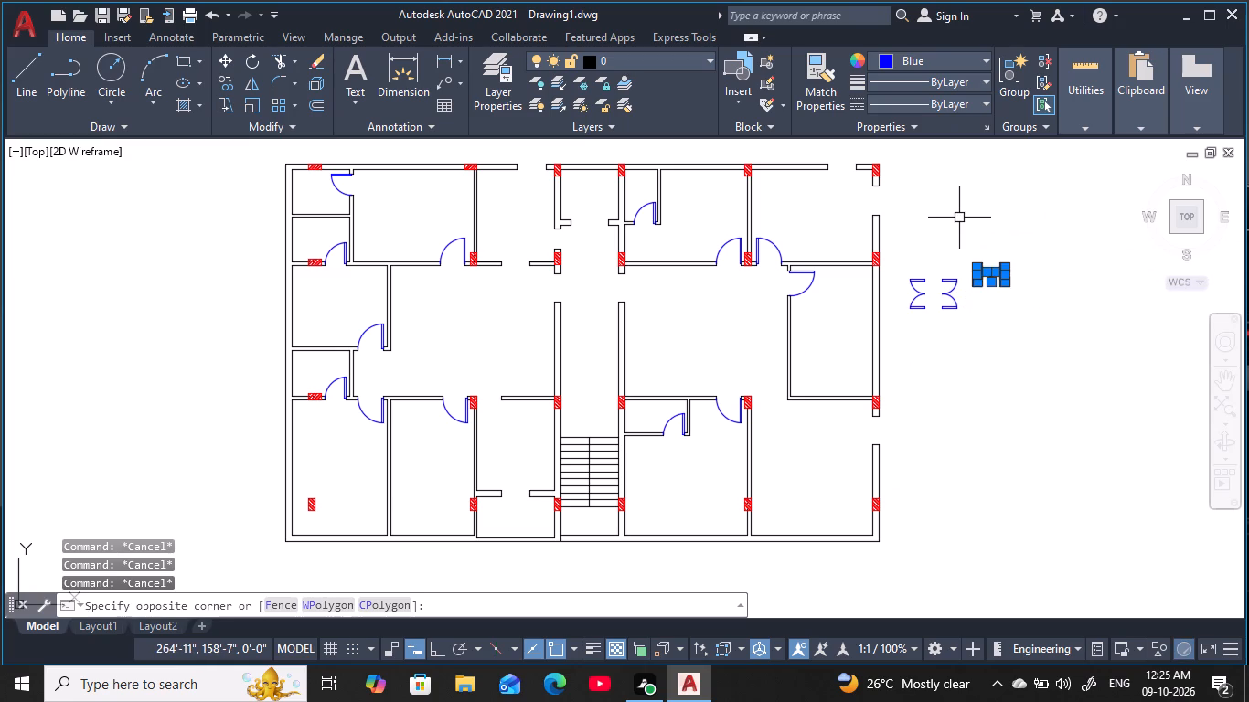
pyautogui.press('m')
pyautogui.press('i')
pyautogui.press('space')
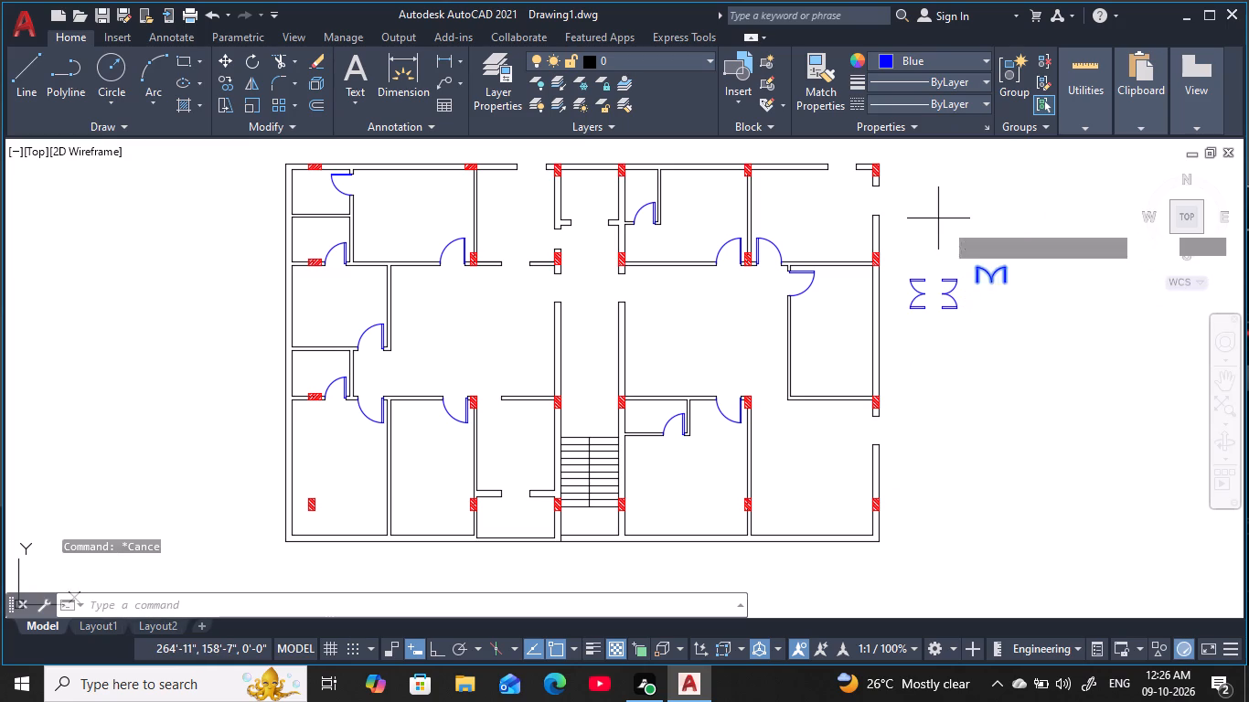
pyautogui.click(1021, 310)
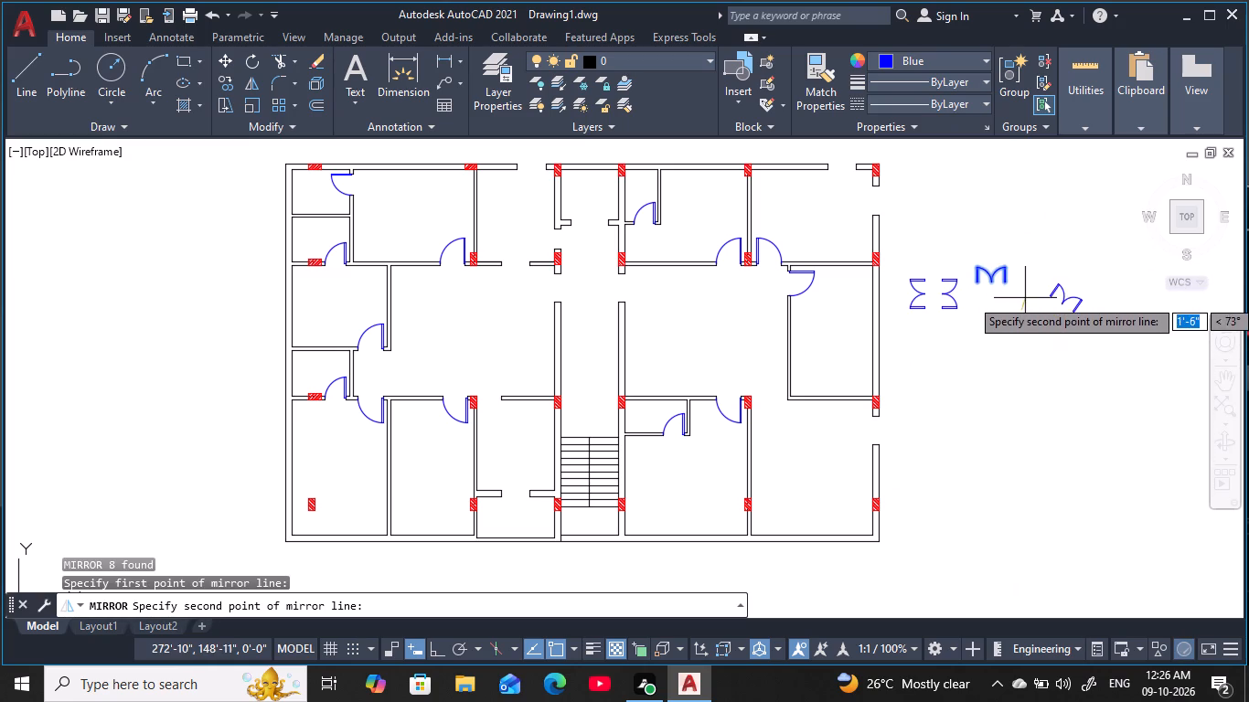
pyautogui.press('F8')
pyautogui.click(930, 327)
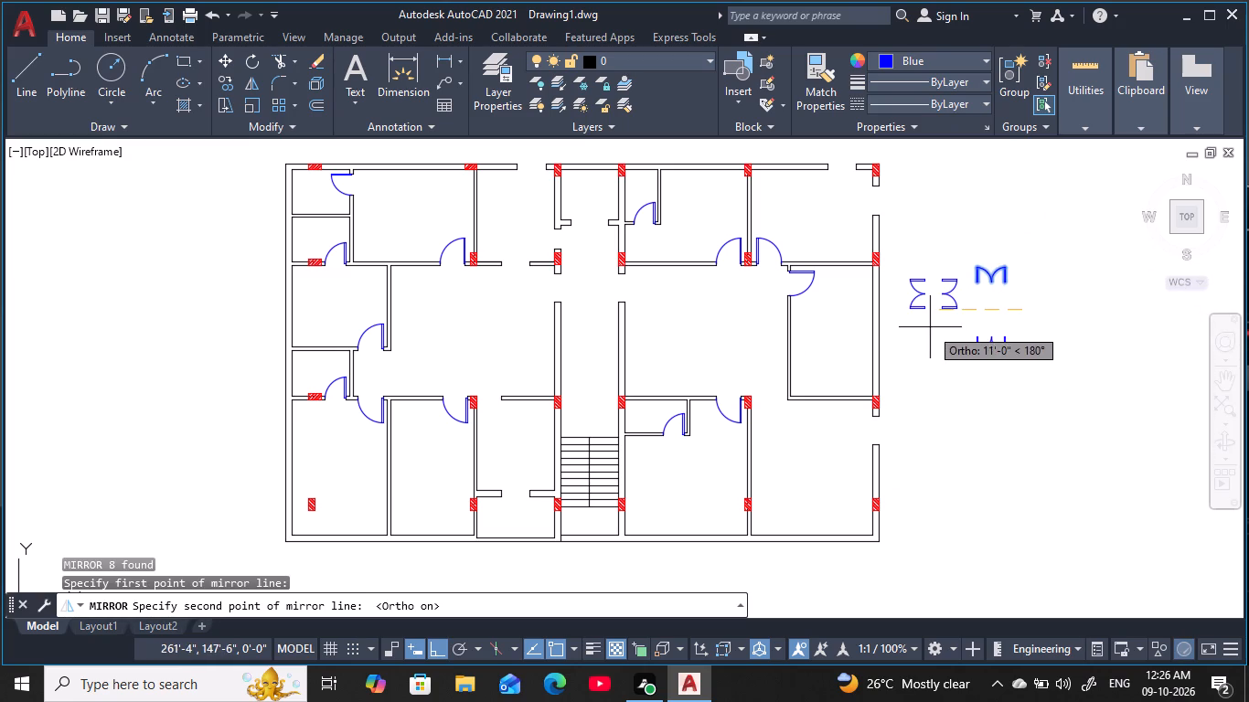
pyautogui.moveTo(970, 388); pyautogui.dragTo(930, 327)
pyautogui.press('Escape')
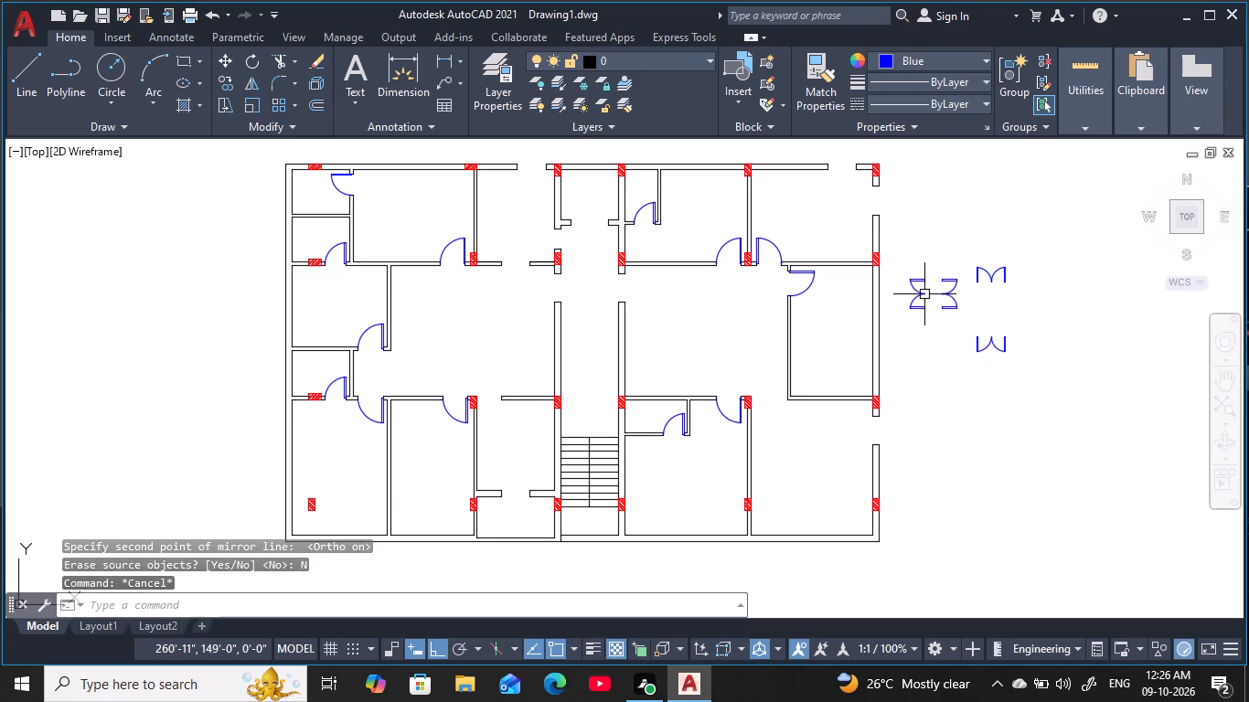
pyautogui.press('Escape')
pyautogui.press('Escape')
pyautogui.press('Escape')
pyautogui.press('Escape')
pyautogui.press('Escape')
pyautogui.press('Escape')
pyautogui.press('Escape')
pyautogui.press('Escape')
pyautogui.press('Escape')
# Copy the west-swinging spare double door from its lower leaf corner into the opening in the stair corridor's west wall.
pyautogui.scroll(1, 874, 303)
pyautogui.click(973, 327)
pyautogui.click(919, 232)
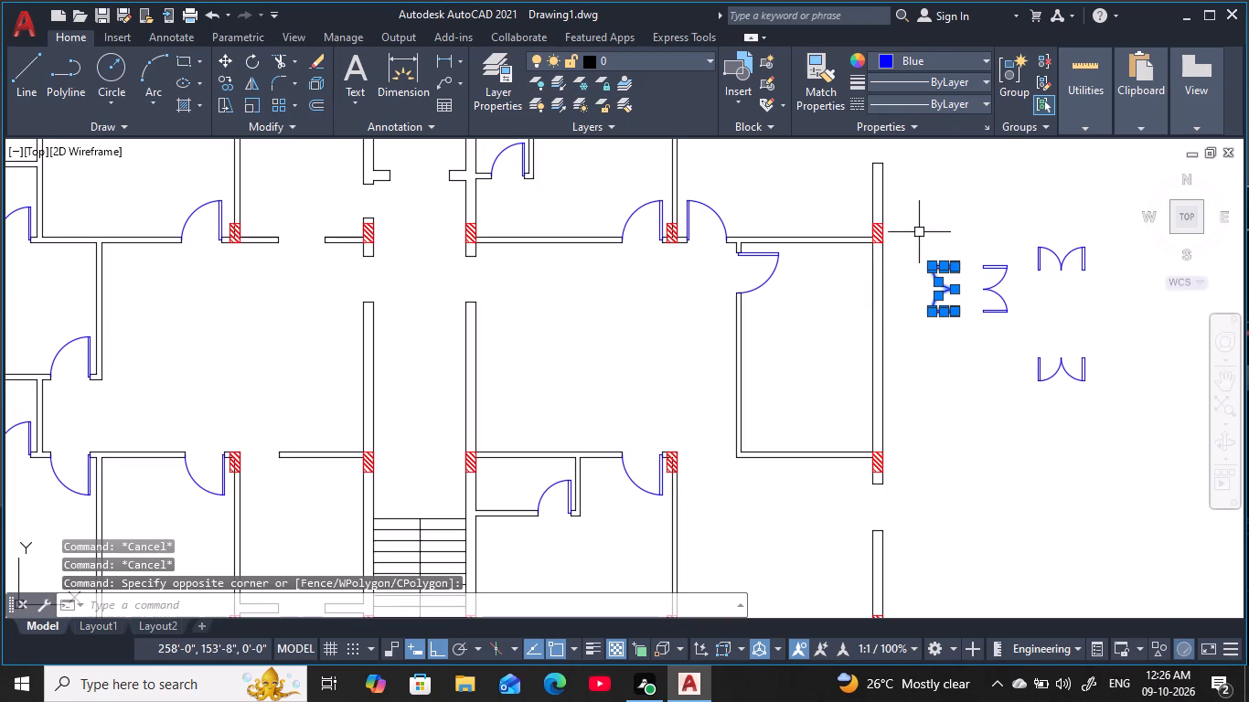
pyautogui.press('c')
pyautogui.press('o')
pyautogui.press('space')
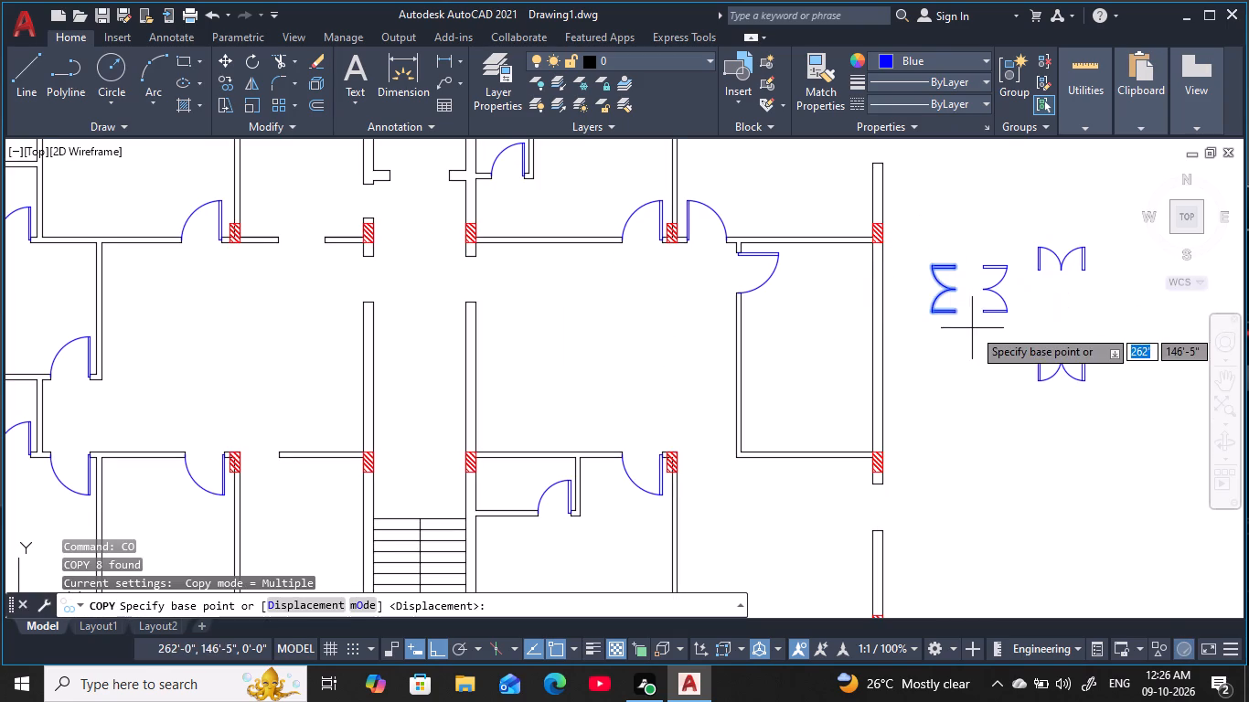
pyautogui.scroll(4, 959, 316)
pyautogui.click(941, 292)
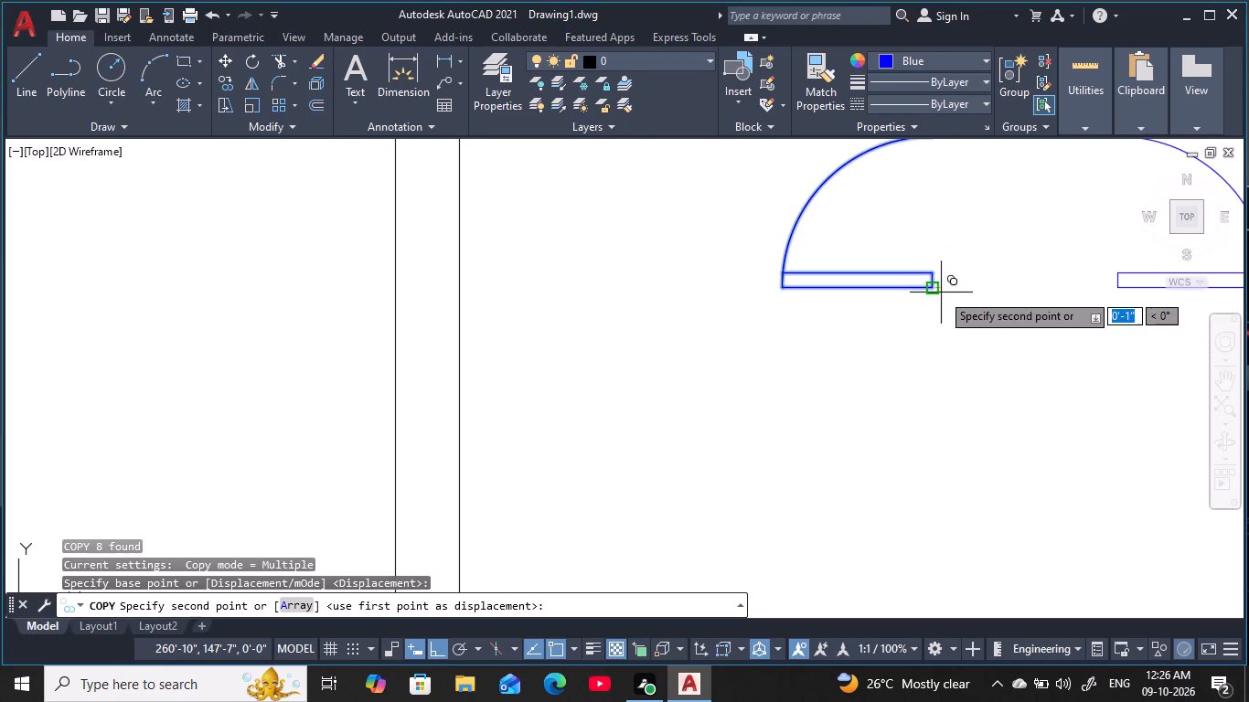
pyautogui.scroll(-2, 761, 343)
pyautogui.moveTo(759, 343); pyautogui.dragTo(993, 352, button='middle')
pyautogui.scroll(-2, 1016, 368)
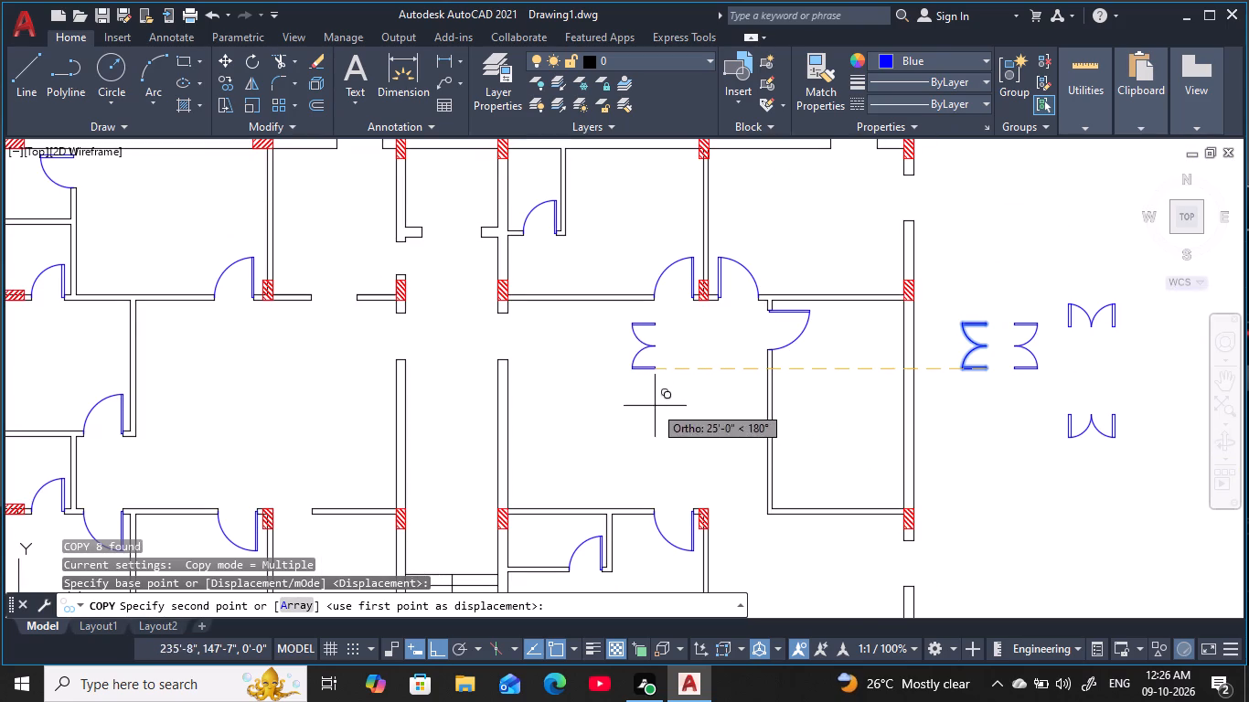
pyautogui.press('F8')
pyautogui.scroll(4, 416, 350)
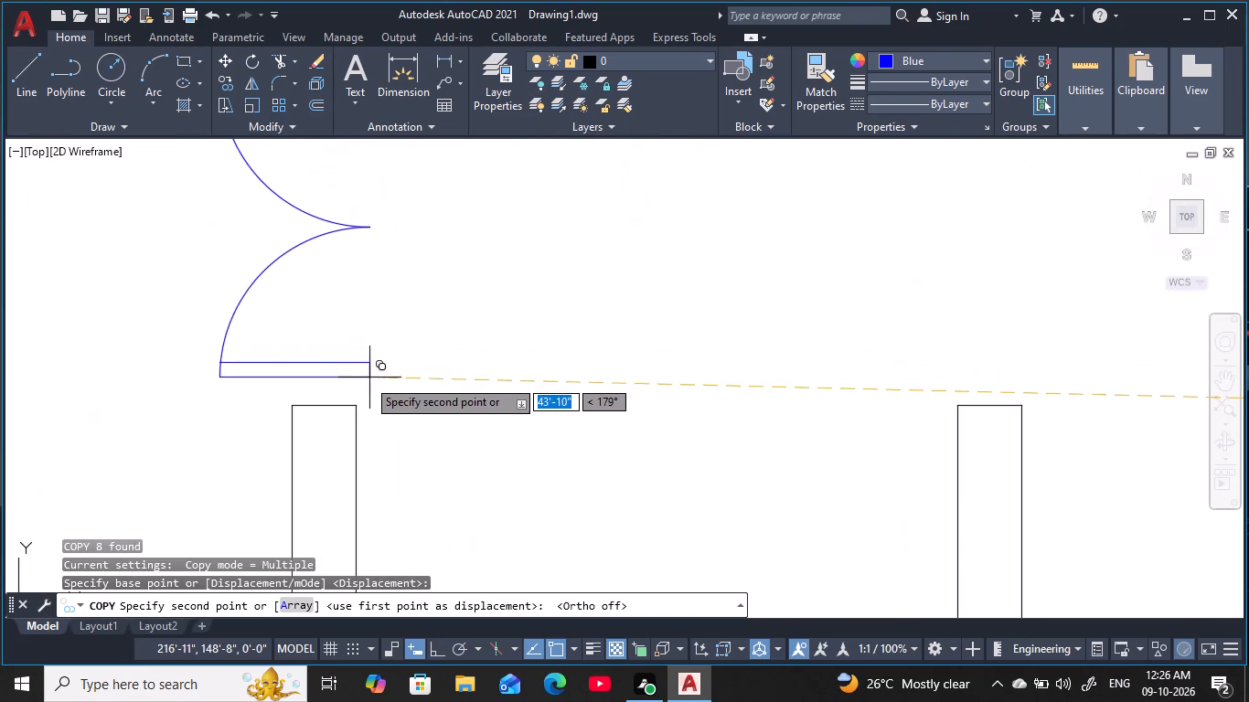
pyautogui.click(325, 404)
# Place another copy of the west-swinging double door in the northern opening of the plan's east wall, at the wall end's midpoint.
pyautogui.scroll(-4, 402, 384)
pyautogui.moveTo(418, 367); pyautogui.dragTo(395, 380, button='middle')
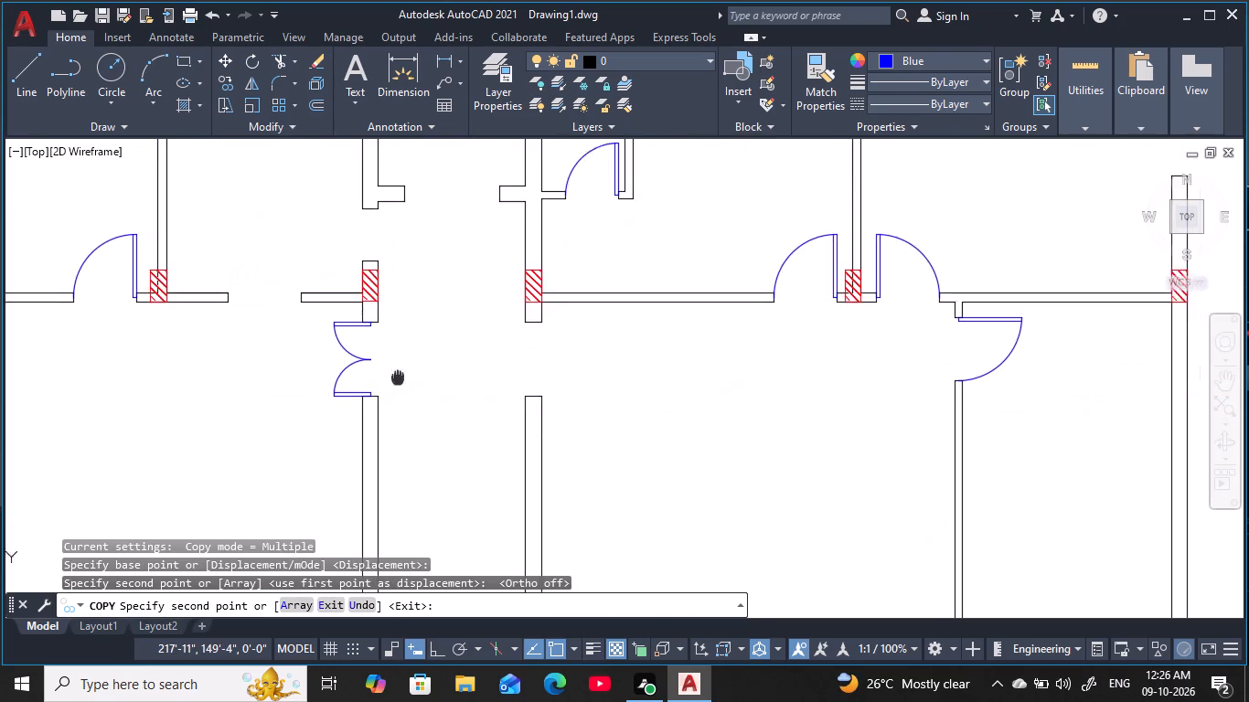
pyautogui.moveTo(395, 380); pyautogui.dragTo(382, 386, button='middle')
pyautogui.moveTo(678, 386); pyautogui.dragTo(502, 338, button='middle')
pyautogui.scroll(-2, 499, 337)
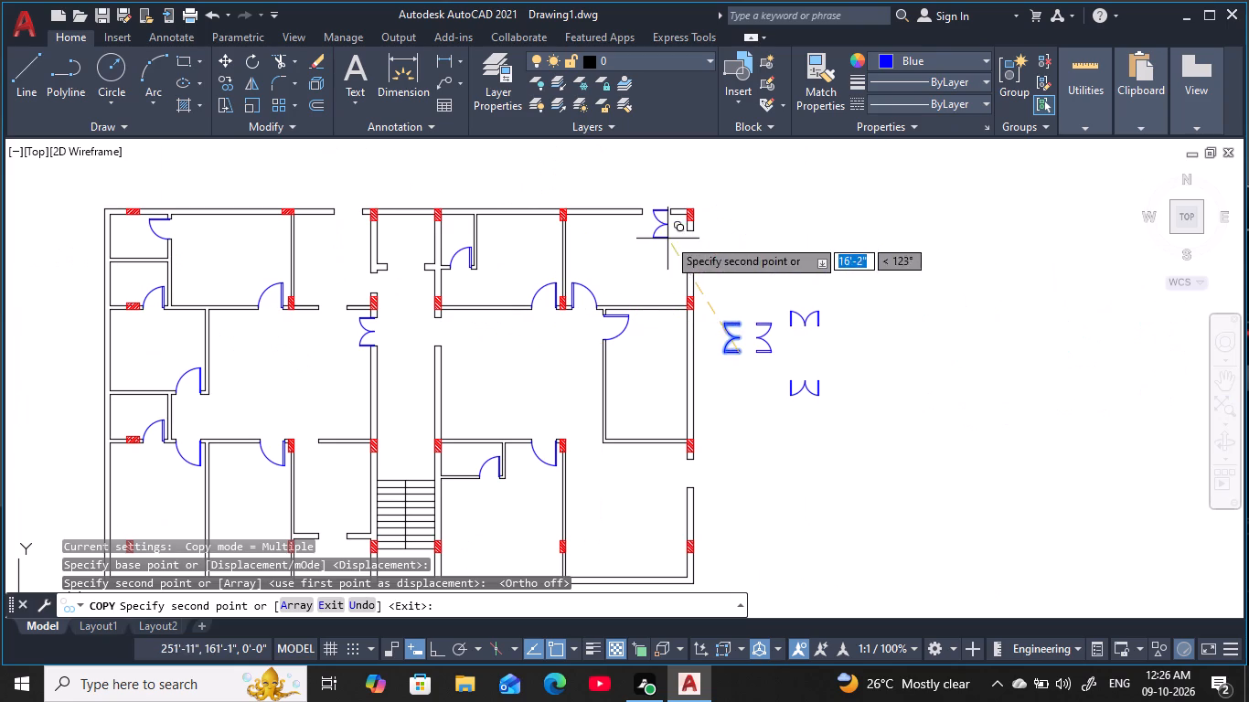
pyautogui.moveTo(651, 249); pyautogui.dragTo(621, 265, button='middle')
pyautogui.scroll(4, 690, 282)
pyautogui.moveTo(575, 248); pyautogui.dragTo(831, 384, button='middle')
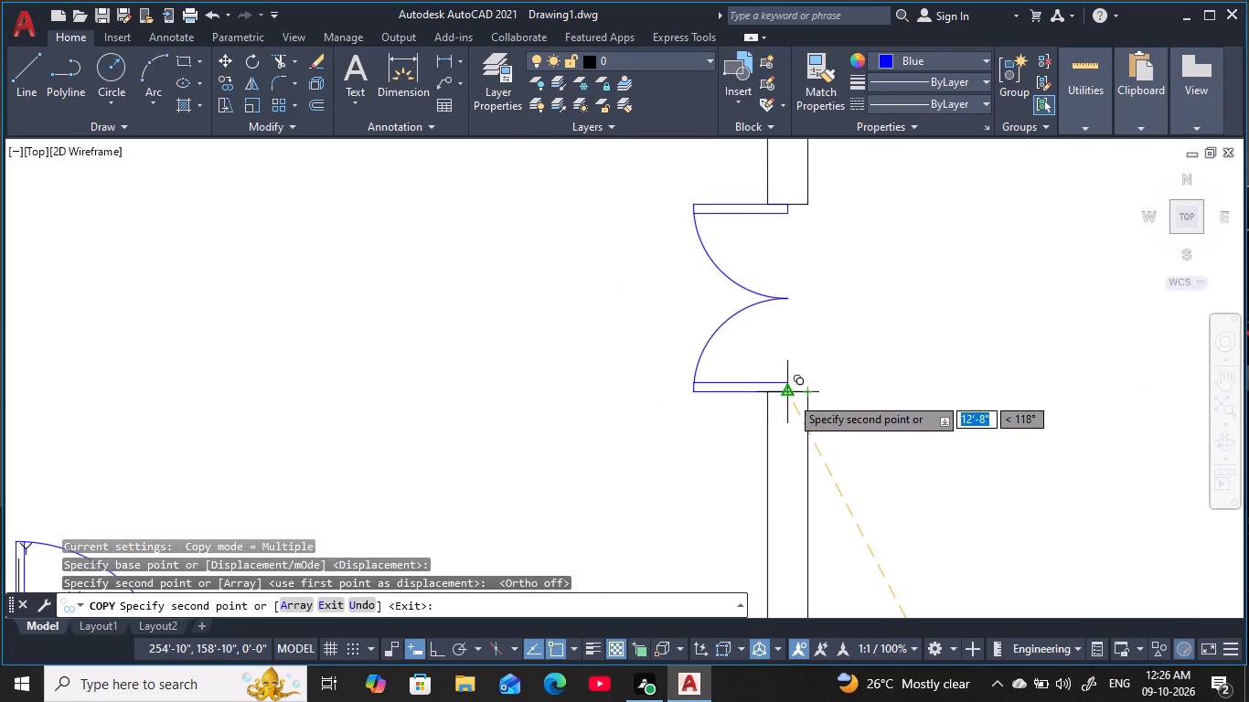
pyautogui.click(790, 396)
# Place another copy of the west-swinging double door in the southern opening of the plan's east wall and finish copying.
pyautogui.scroll(-4, 844, 398)
pyautogui.moveTo(865, 401); pyautogui.dragTo(774, 186, button='middle')
pyautogui.moveTo(804, 421); pyautogui.dragTo(779, 378, button='middle')
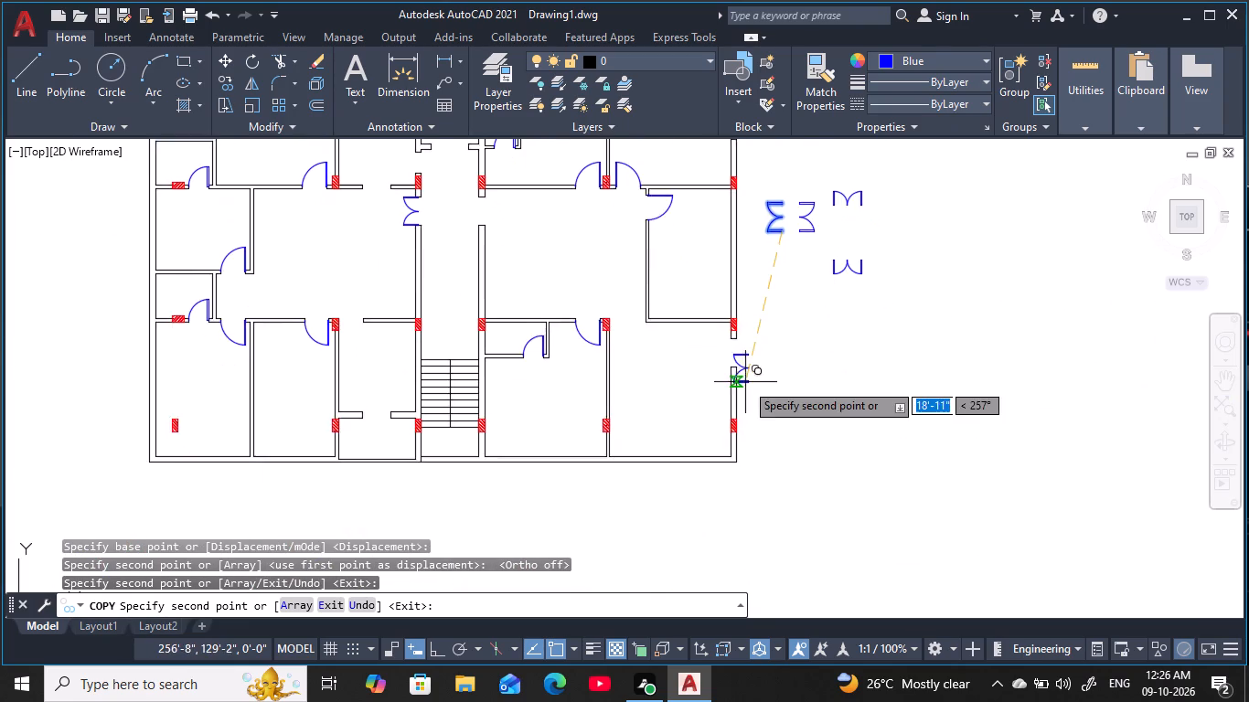
pyautogui.scroll(4, 744, 381)
pyautogui.click(692, 304)
pyautogui.scroll(-3, 714, 285)
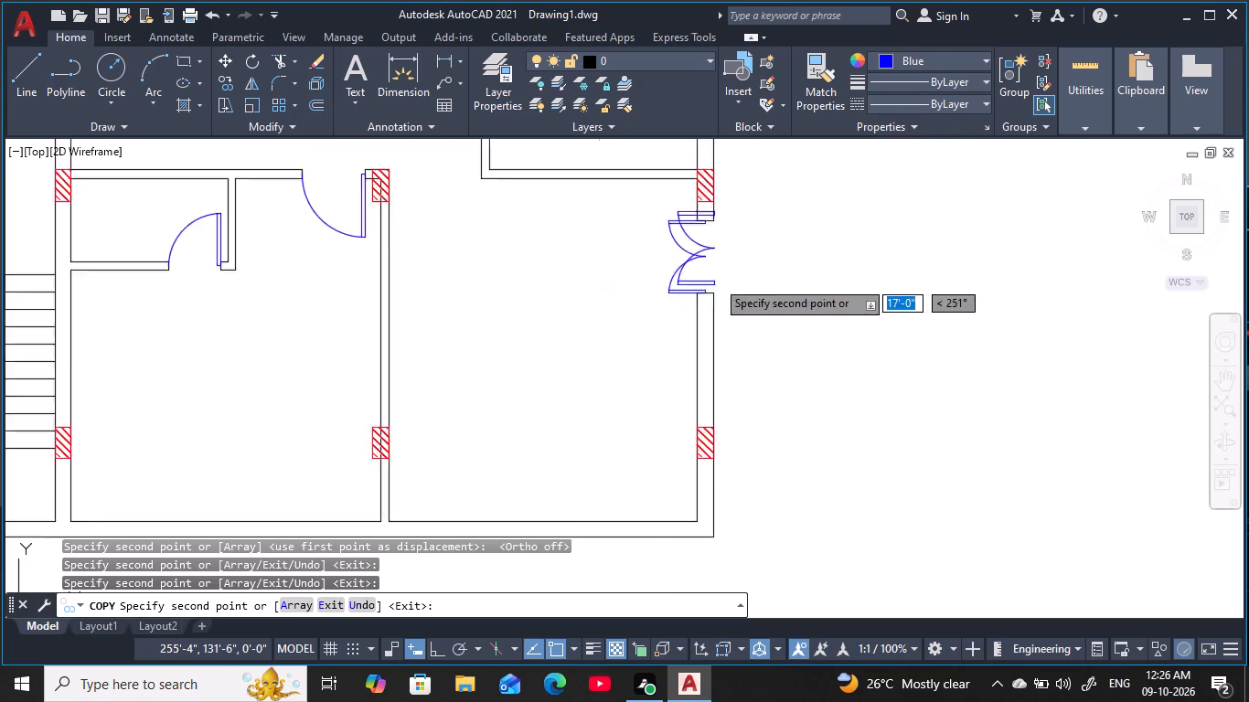
pyautogui.moveTo(716, 272); pyautogui.dragTo(833, 371, button='middle')
pyautogui.scroll(-3, 679, 296)
pyautogui.moveTo(668, 296); pyautogui.dragTo(696, 360, button='middle')
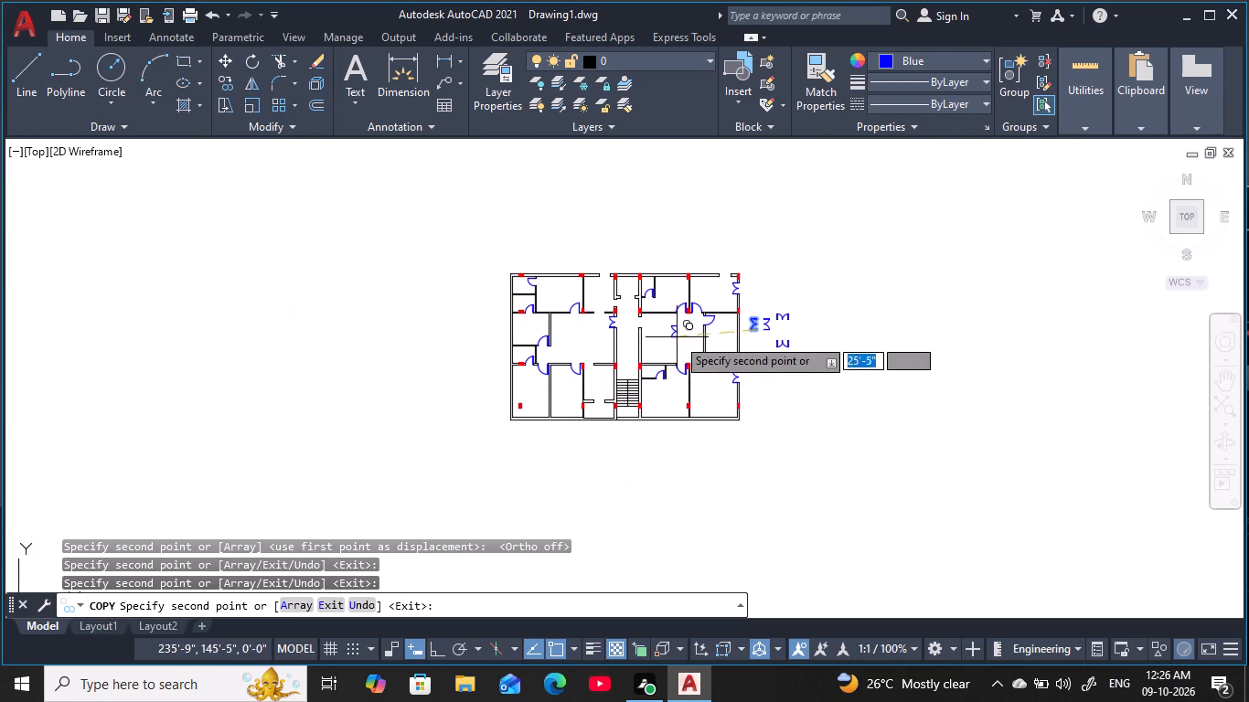
pyautogui.press('Escape')
pyautogui.press('Escape')
pyautogui.press('Escape')
pyautogui.press('Escape')
pyautogui.press('Escape')
pyautogui.scroll(4, 772, 322)
pyautogui.press('Escape')
pyautogui.press('Escape')
pyautogui.press('Escape')
# Copy the east-swinging spare double door from its lower leaf corner into the opening in the stair corridor's east wall.
pyautogui.moveTo(795, 398); pyautogui.dragTo(786, 401)
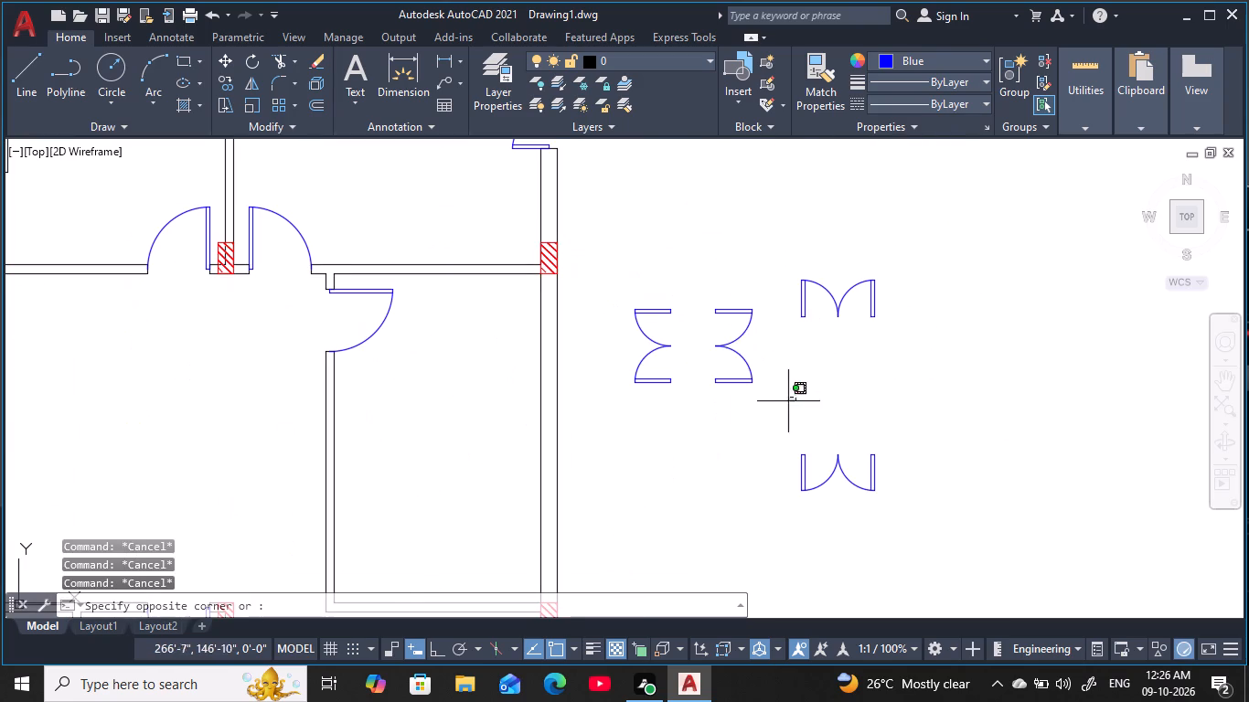
pyautogui.moveTo(786, 401); pyautogui.dragTo(785, 401)
pyautogui.click(693, 278)
pyautogui.press('c')
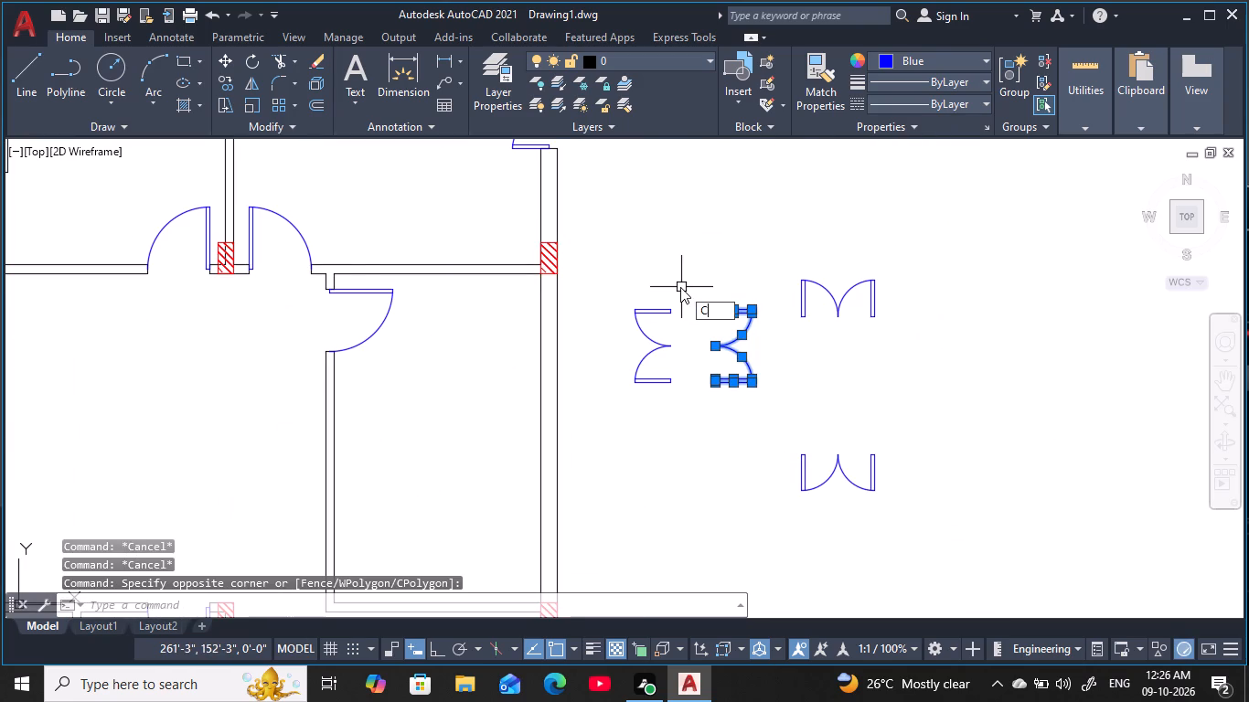
pyautogui.press('o')
pyautogui.press('space')
pyautogui.click(712, 382)
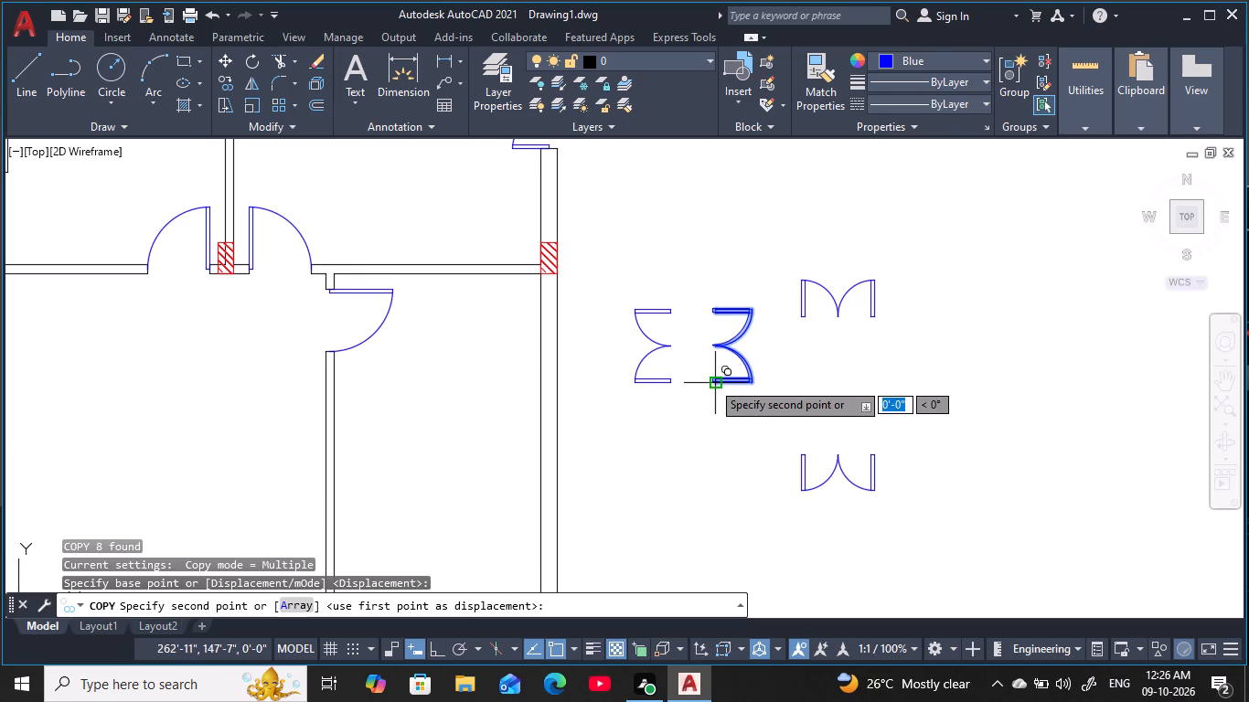
pyautogui.moveTo(526, 376); pyautogui.dragTo(765, 356, button='middle')
pyautogui.moveTo(277, 376); pyautogui.dragTo(292, 377, button='middle')
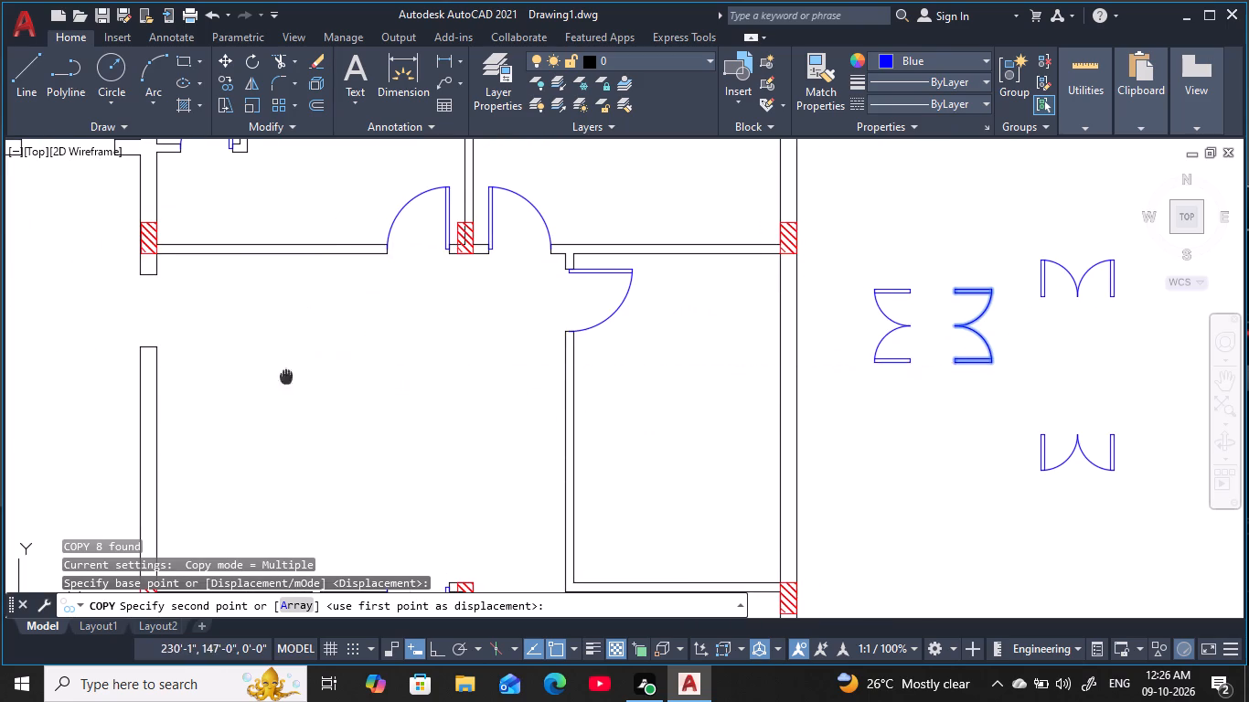
pyautogui.moveTo(292, 377); pyautogui.dragTo(531, 383, button='middle')
pyautogui.scroll(1, 552, 385)
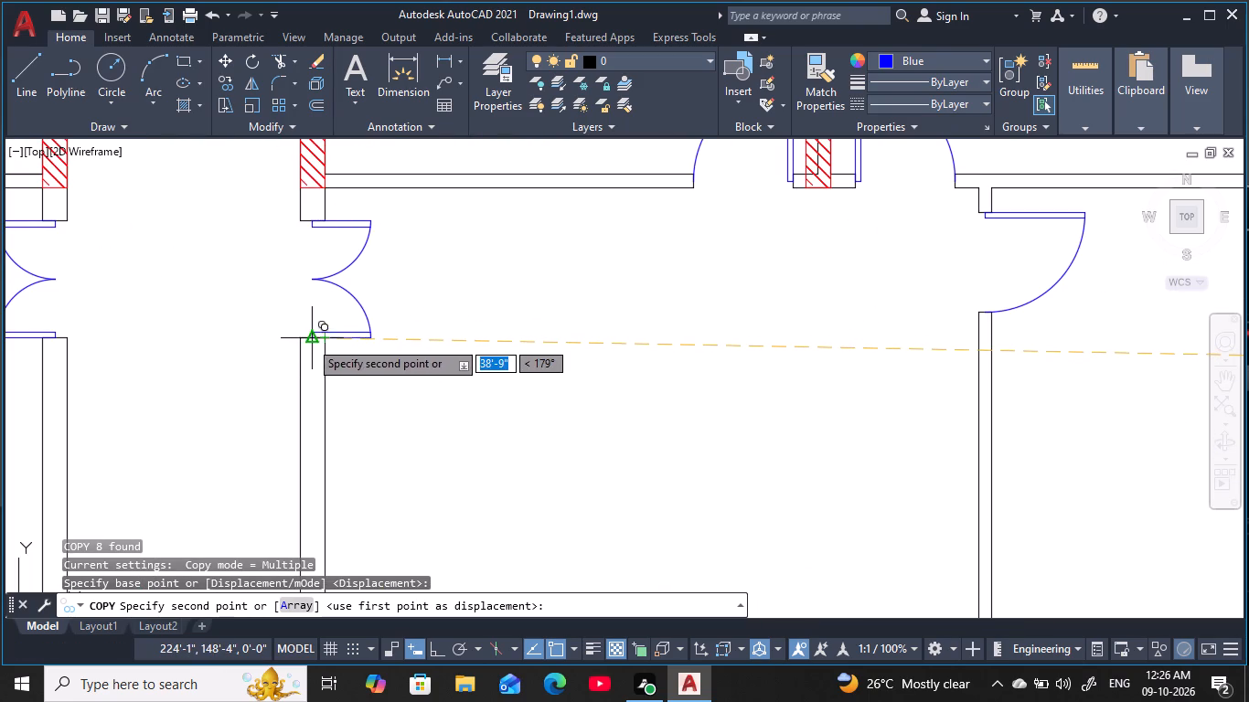
pyautogui.click(309, 340)
pyautogui.scroll(-4, 376, 346)
pyautogui.moveTo(428, 348); pyautogui.dragTo(466, 369, button='middle')
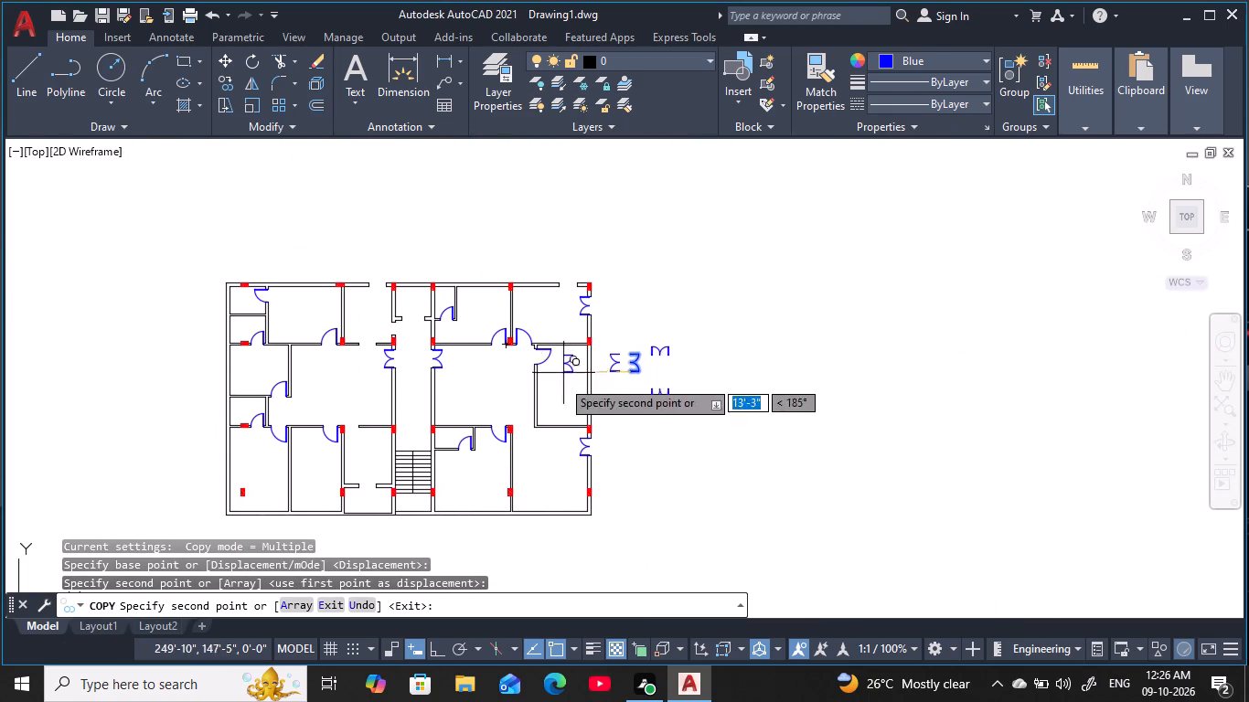
pyautogui.moveTo(554, 390); pyautogui.dragTo(637, 318, button='middle')
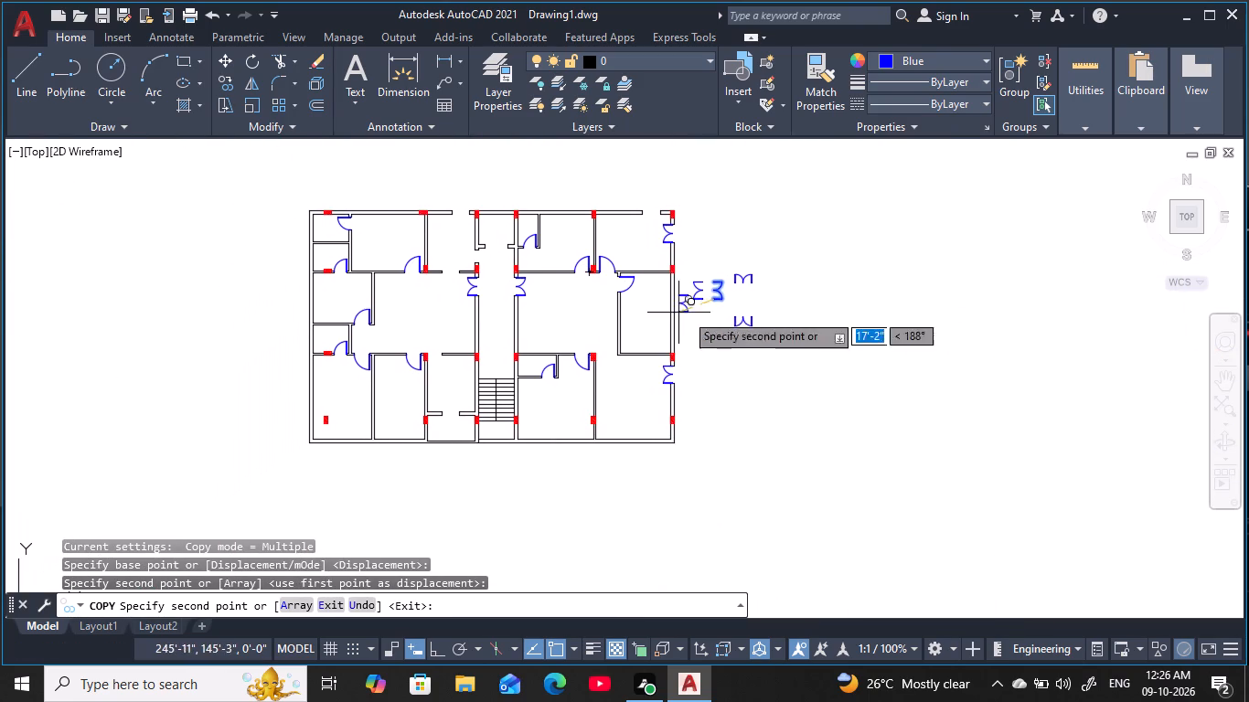
pyautogui.press('Escape')
pyautogui.press('Escape')
pyautogui.press('Escape')
pyautogui.press('Escape')
pyautogui.scroll(3, 732, 278)
pyautogui.press('Escape')
pyautogui.press('Escape')
pyautogui.press('Escape')
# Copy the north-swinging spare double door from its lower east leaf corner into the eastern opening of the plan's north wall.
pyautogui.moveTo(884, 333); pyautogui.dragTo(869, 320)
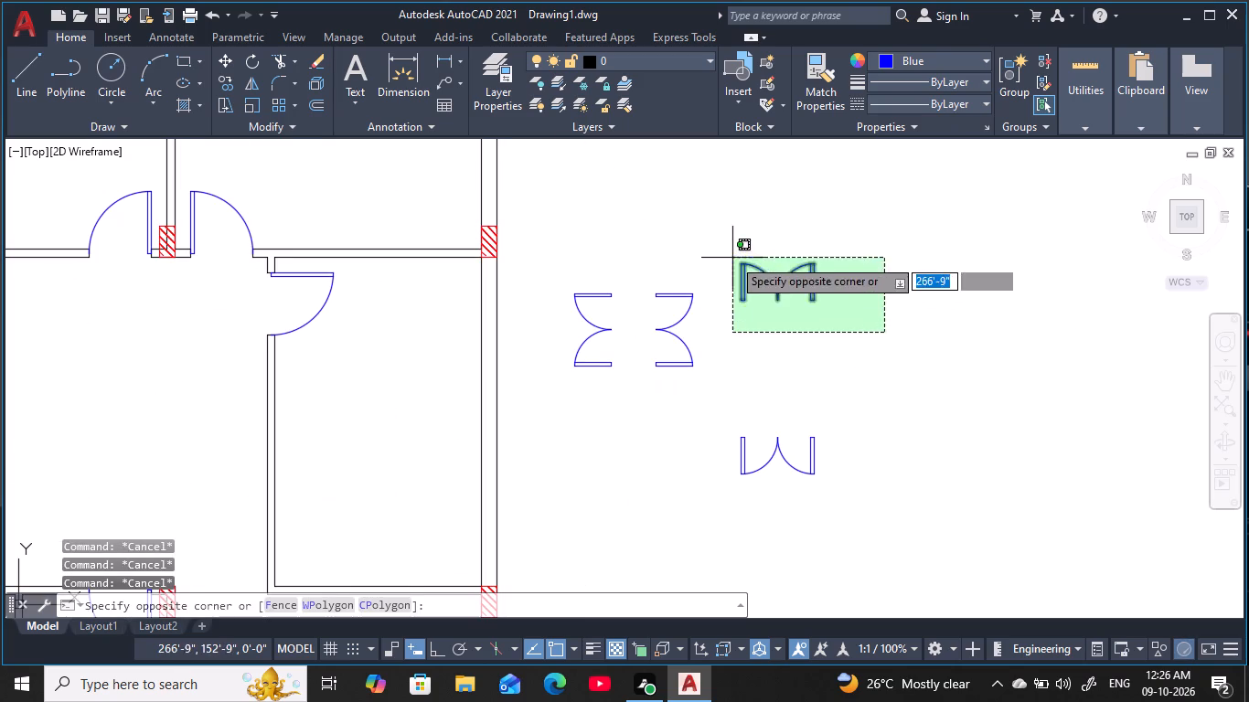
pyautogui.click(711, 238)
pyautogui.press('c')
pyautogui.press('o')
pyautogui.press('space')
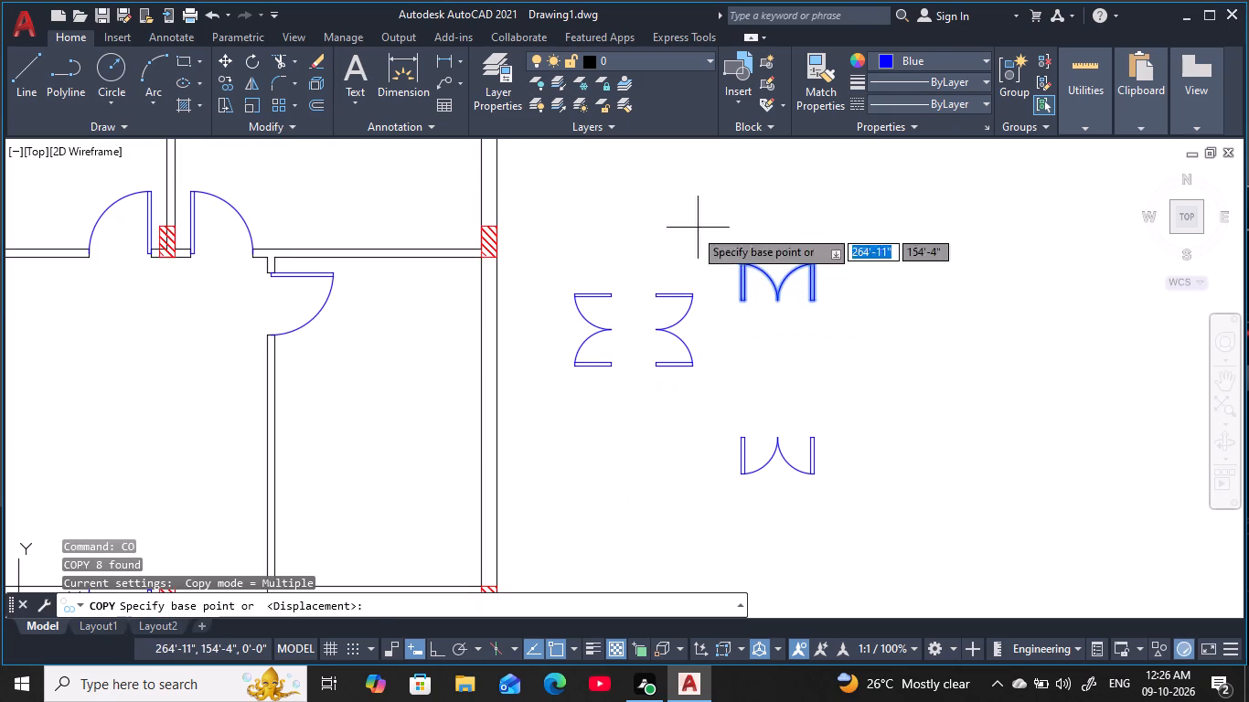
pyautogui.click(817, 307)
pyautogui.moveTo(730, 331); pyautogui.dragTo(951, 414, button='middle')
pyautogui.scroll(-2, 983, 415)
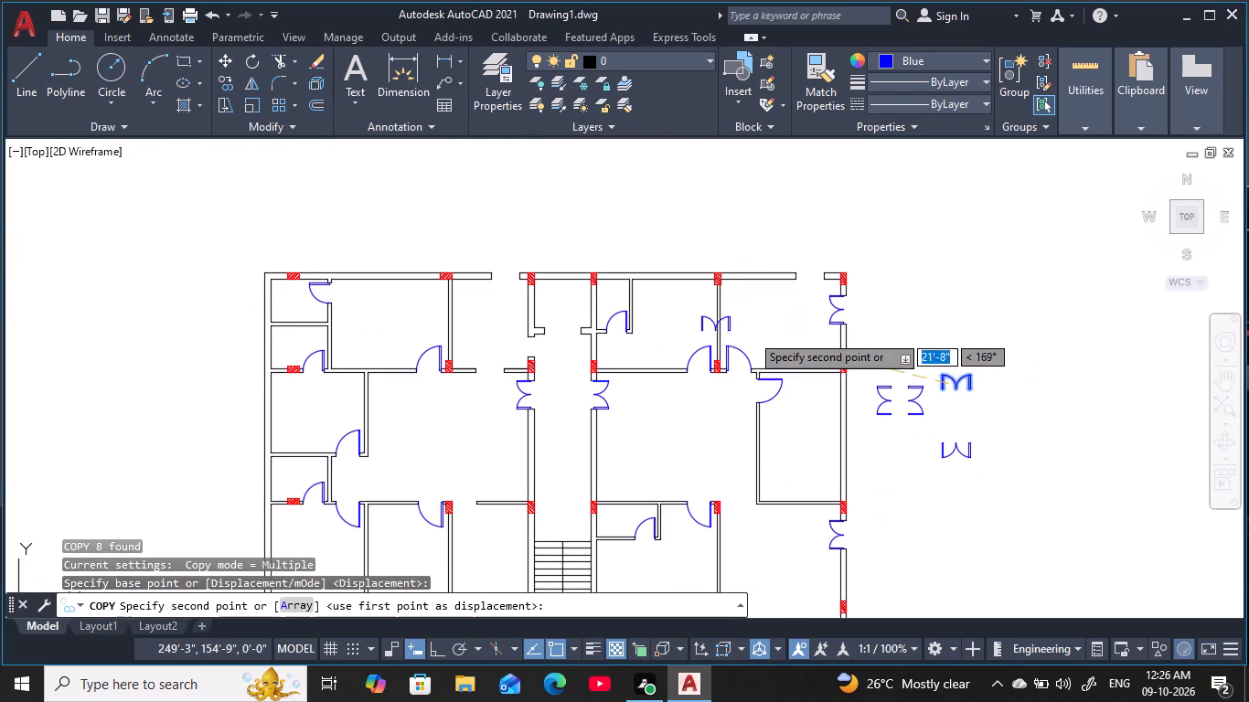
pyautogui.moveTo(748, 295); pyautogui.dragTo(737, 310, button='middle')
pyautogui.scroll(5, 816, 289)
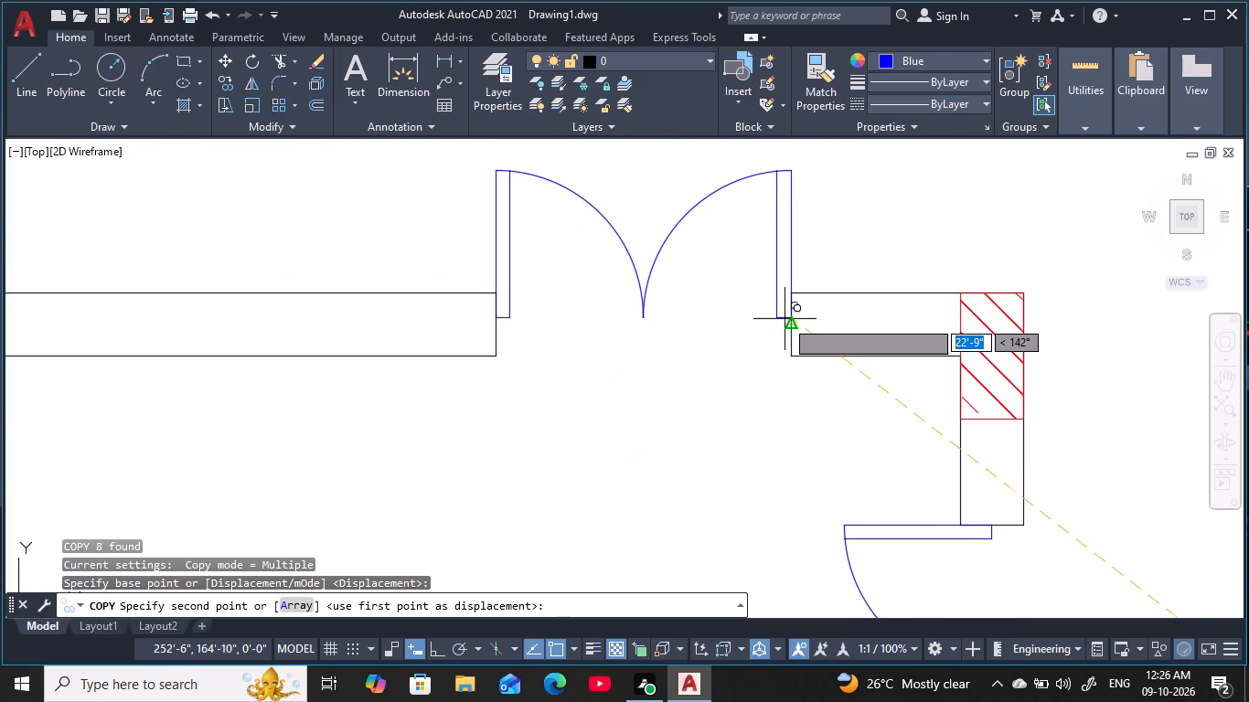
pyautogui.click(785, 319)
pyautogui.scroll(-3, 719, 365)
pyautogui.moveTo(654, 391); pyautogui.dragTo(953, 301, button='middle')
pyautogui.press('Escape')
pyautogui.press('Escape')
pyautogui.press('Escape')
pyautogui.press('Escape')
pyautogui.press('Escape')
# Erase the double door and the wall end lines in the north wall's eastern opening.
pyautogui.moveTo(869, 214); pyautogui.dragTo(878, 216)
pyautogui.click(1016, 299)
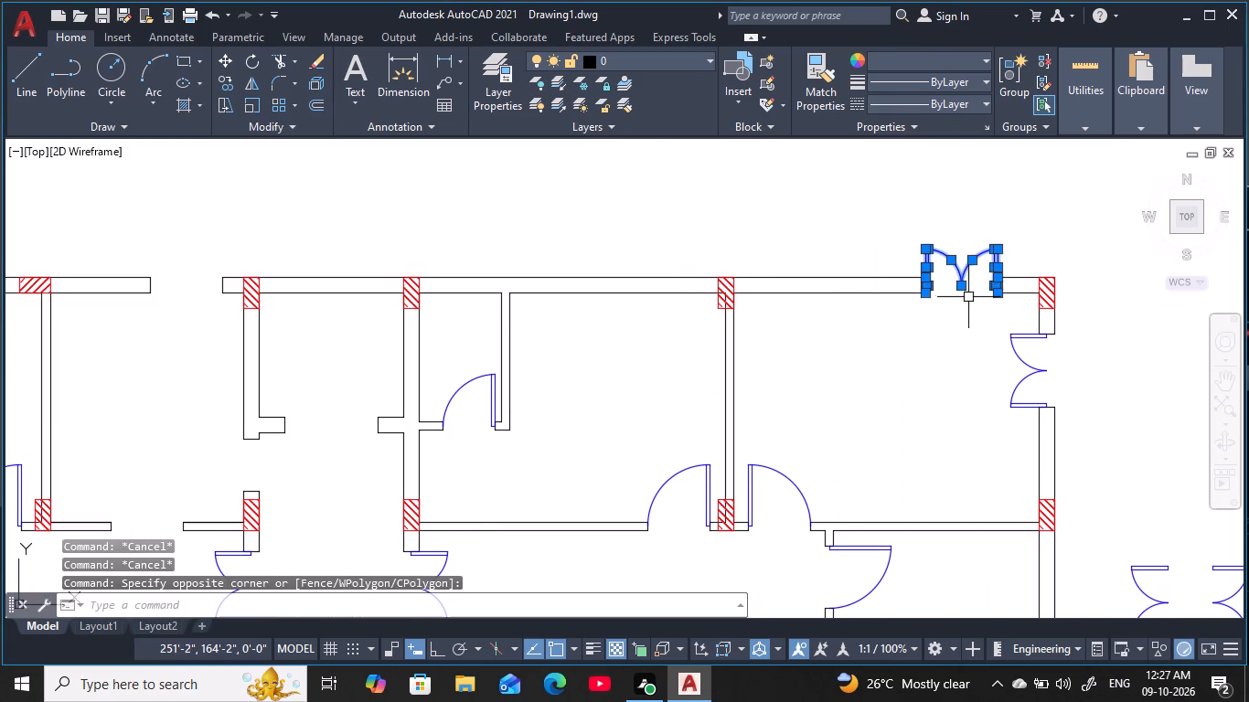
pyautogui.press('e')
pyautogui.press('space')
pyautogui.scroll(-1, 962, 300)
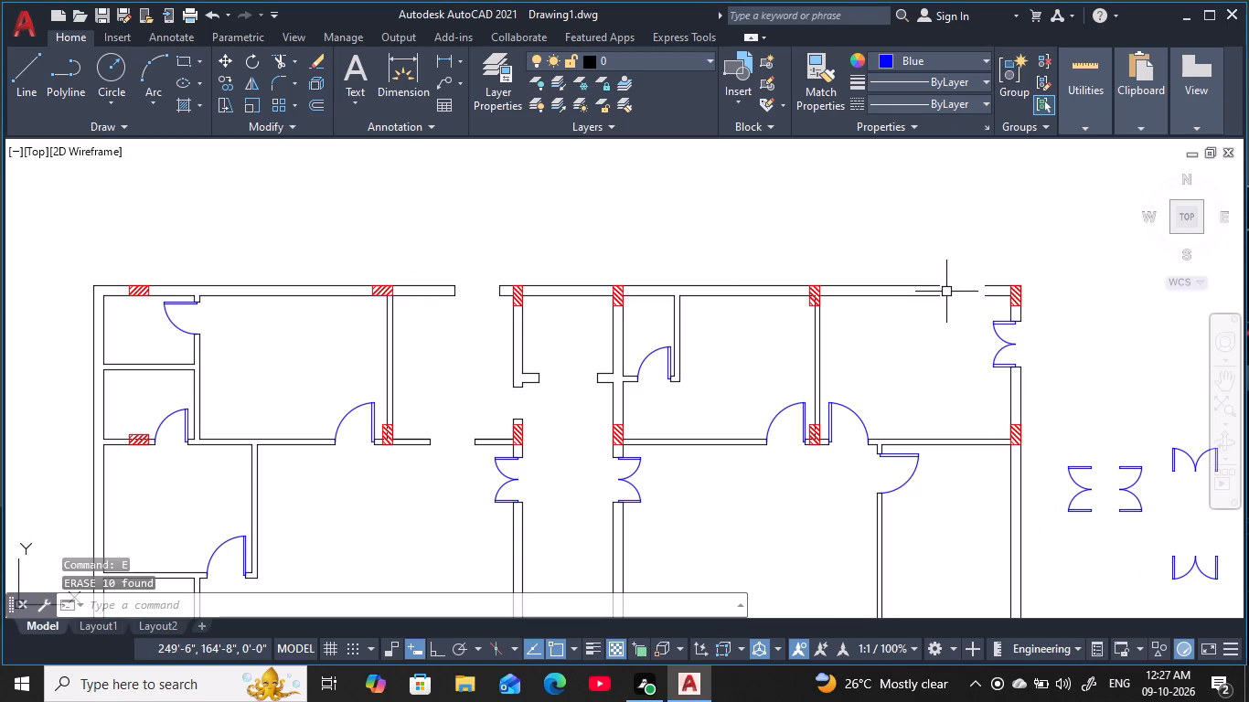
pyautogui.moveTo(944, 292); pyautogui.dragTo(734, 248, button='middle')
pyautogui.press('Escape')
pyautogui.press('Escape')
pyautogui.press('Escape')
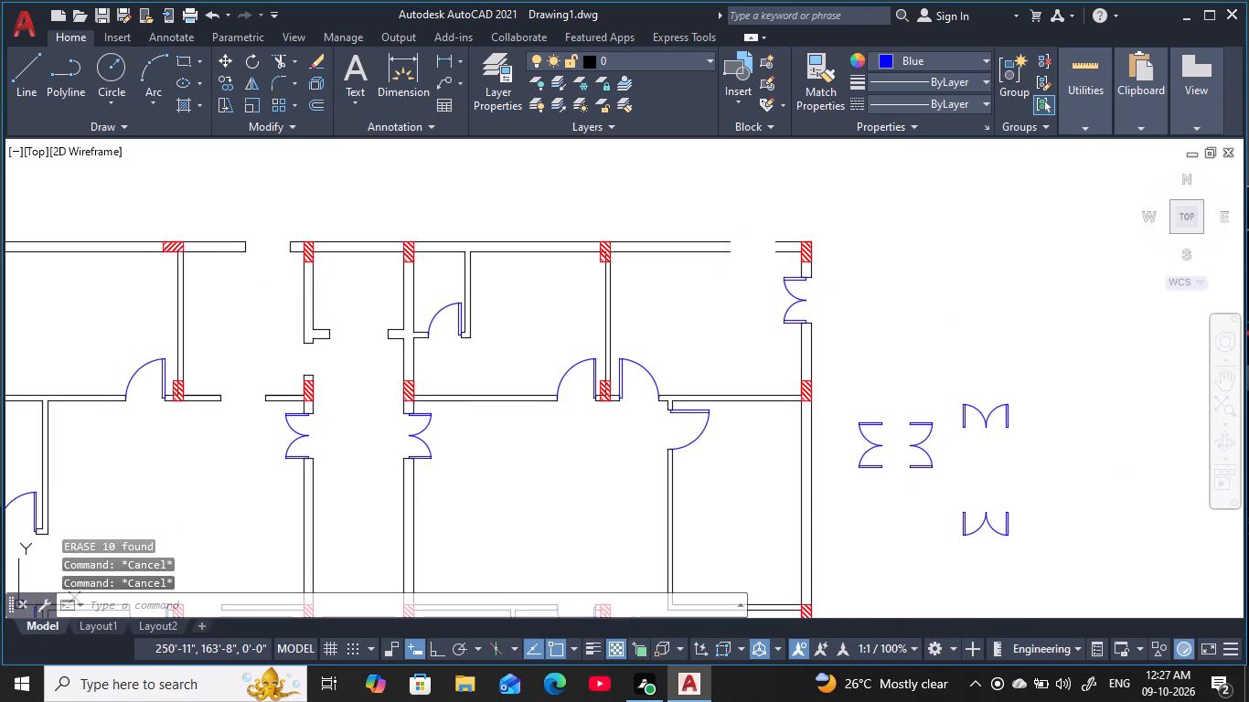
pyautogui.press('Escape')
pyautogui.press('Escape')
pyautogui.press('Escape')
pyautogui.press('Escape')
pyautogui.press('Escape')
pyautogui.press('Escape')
# Draw lines closing both wall ends at the eastern opening of the plan's north wall.
pyautogui.press('l')
pyautogui.press('space')
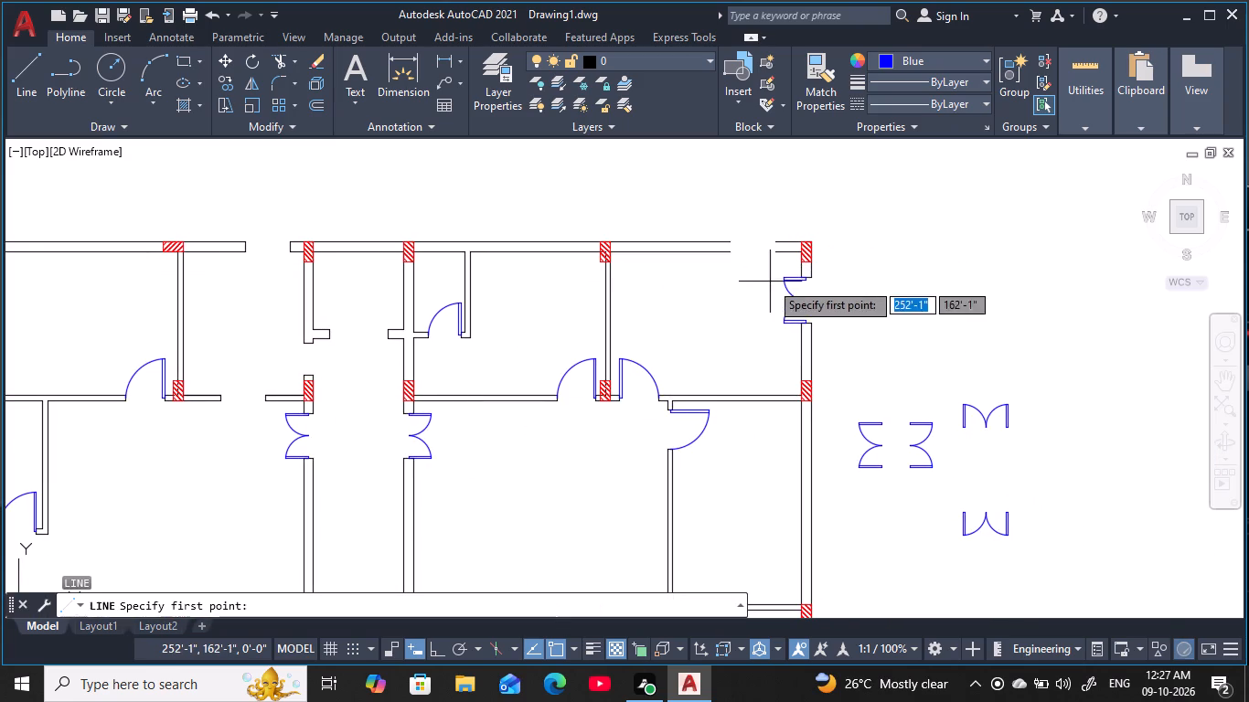
pyautogui.scroll(4, 790, 243)
pyautogui.click(692, 235)
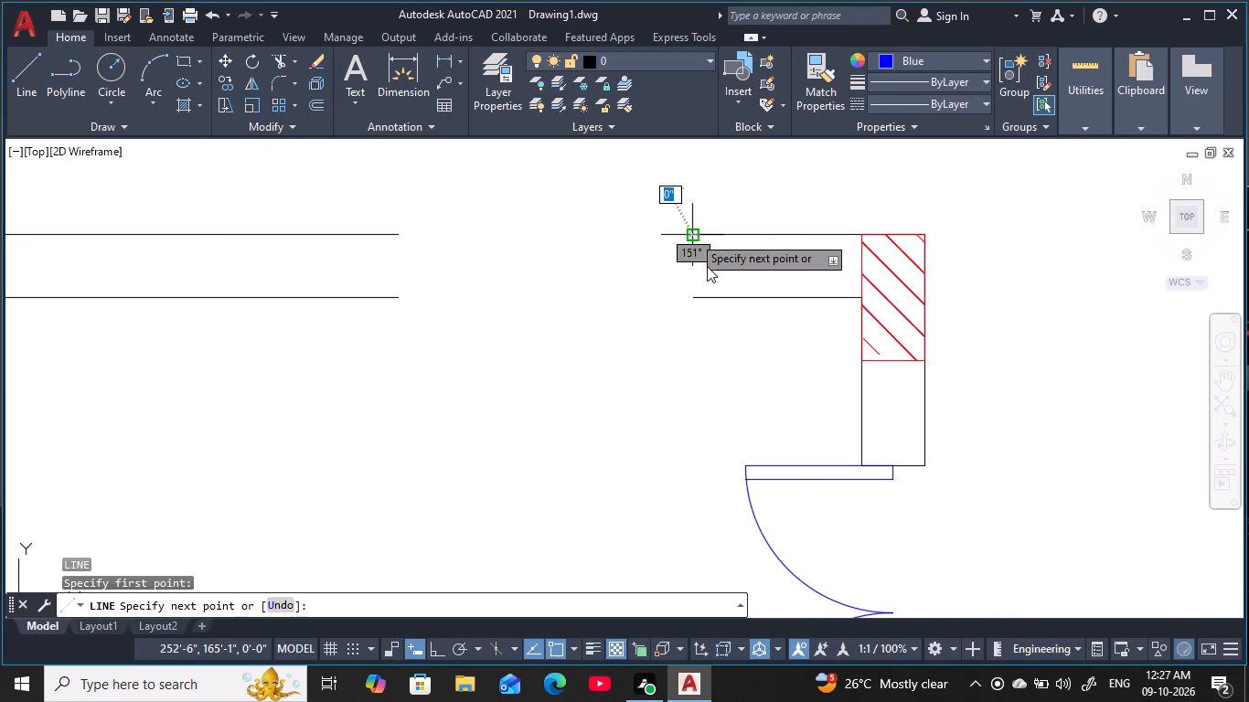
pyautogui.click(697, 300)
pyautogui.press('Escape')
pyautogui.press('Escape')
pyautogui.press('Escape')
pyautogui.press('Escape')
pyautogui.press('Escape')
pyautogui.press('Escape')
pyautogui.press('Escape')
pyautogui.press('Escape')
pyautogui.press('Escape')
pyautogui.press('Escape')
pyautogui.press('Escape')
pyautogui.press('Escape')
pyautogui.press('Escape')
pyautogui.press('Escape')
pyautogui.press('Escape')
pyautogui.press('Escape')
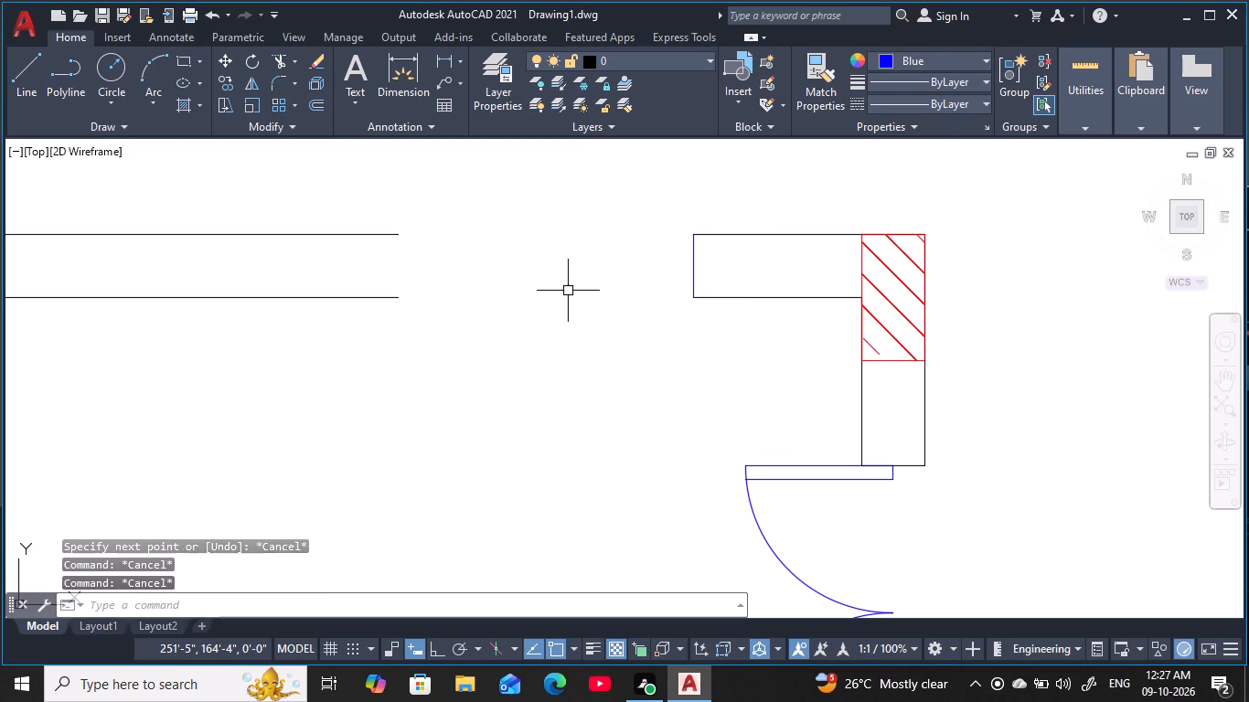
pyautogui.press('space')
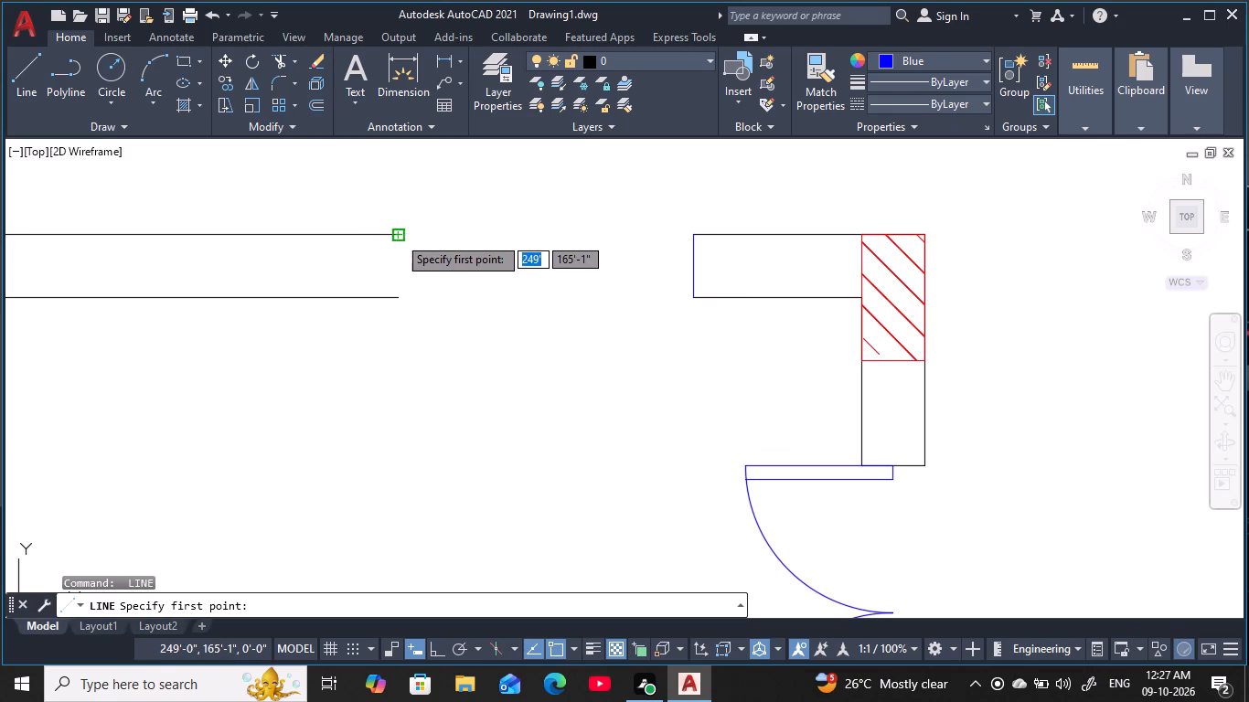
pyautogui.click(398, 236)
pyautogui.click(402, 303)
pyautogui.press('Escape')
pyautogui.press('Escape')
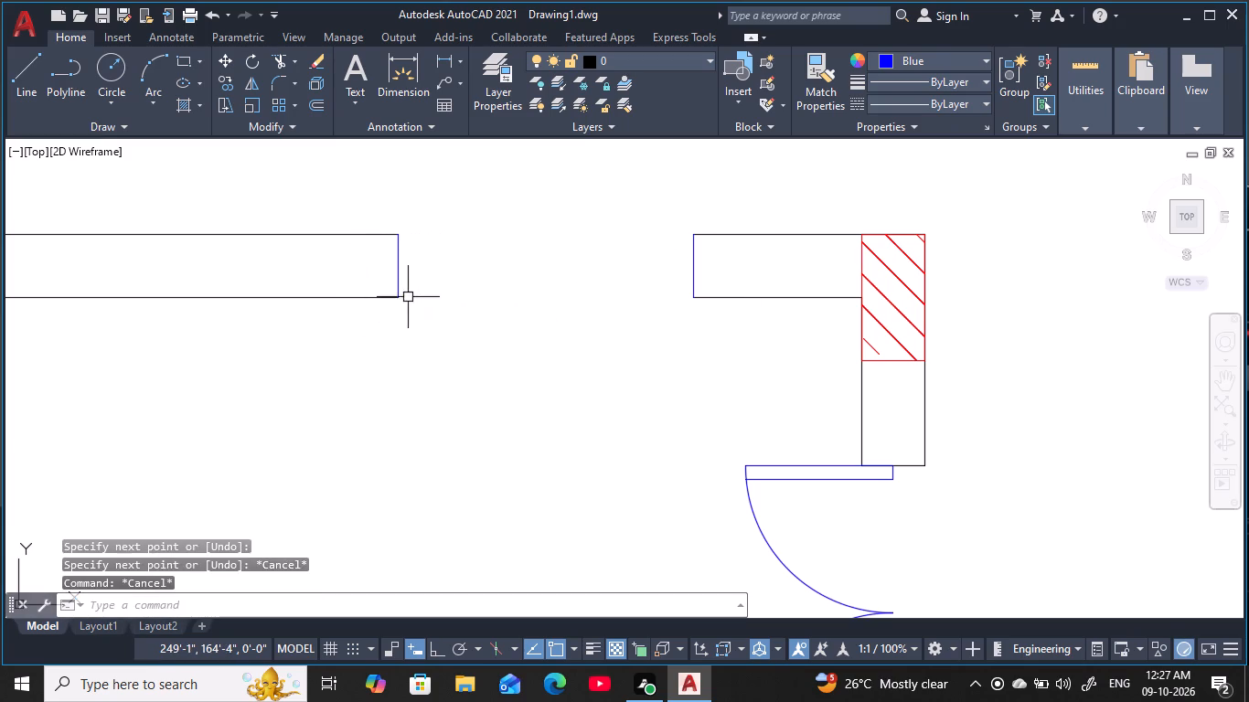
pyautogui.press('Escape')
pyautogui.press('Escape')
pyautogui.press('Escape')
# Match the two blue wall end lines at the north wall's eastern opening to the black wall line's properties.
pyautogui.write('MA')
pyautogui.press('space')
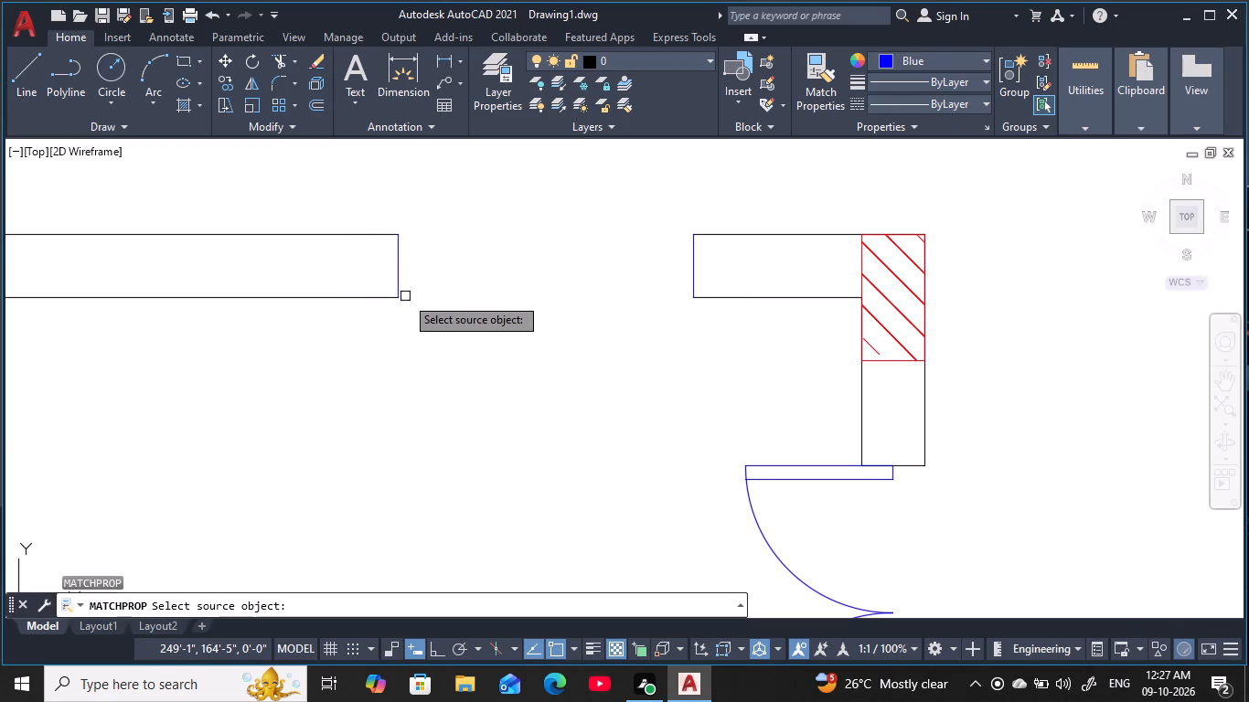
pyautogui.click(358, 300)
pyautogui.click(398, 279)
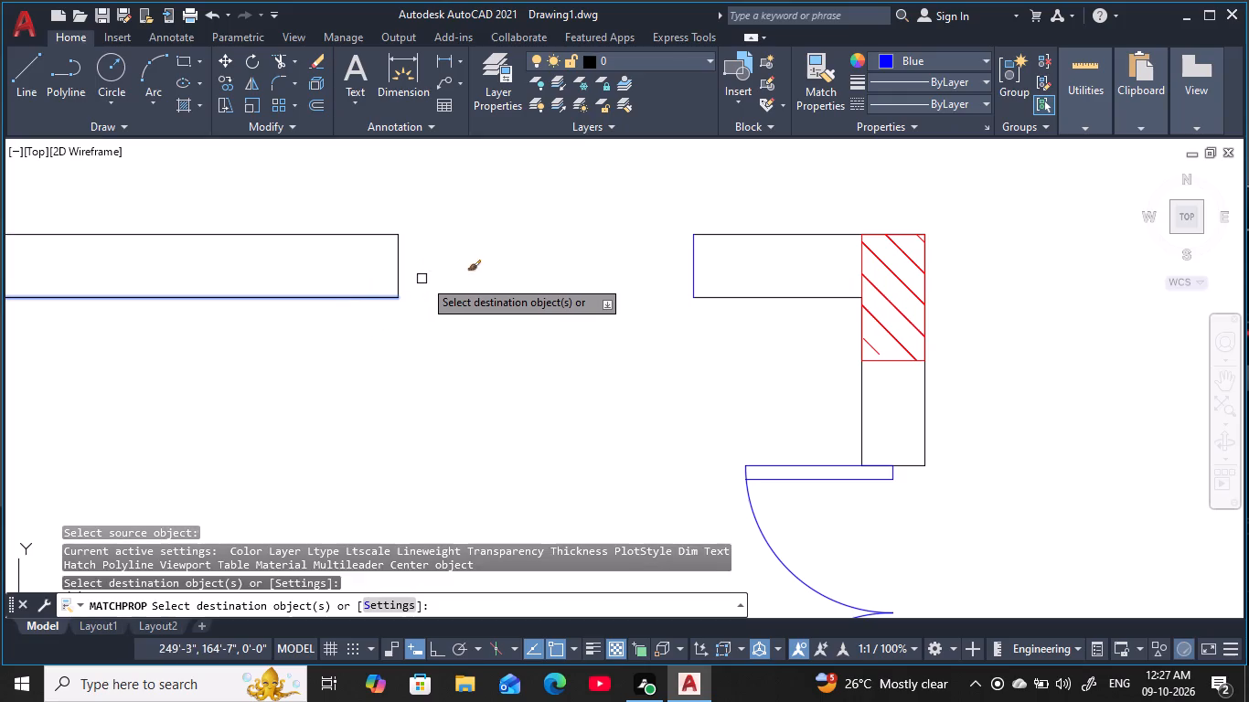
pyautogui.click(745, 271)
pyautogui.moveTo(656, 282); pyautogui.dragTo(644, 282)
pyautogui.scroll(-3, 679, 293)
pyautogui.moveTo(685, 284); pyautogui.dragTo(786, 189, button='middle')
pyautogui.press('Escape')
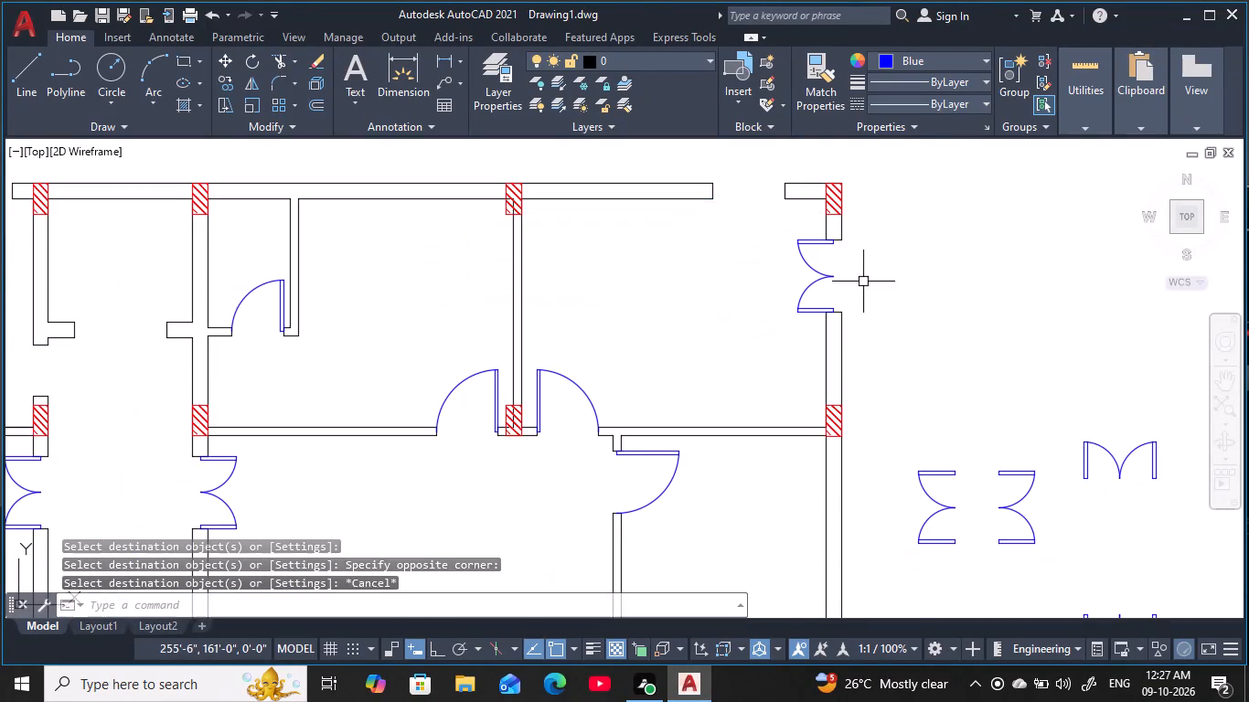
pyautogui.press('Escape')
pyautogui.press('Escape')
# Copy the south-swinging spare double door from its upper east leaf corner to the wall end's midpoint in the north wall's eastern opening.
pyautogui.moveTo(899, 243); pyautogui.dragTo(852, 199, button='middle')
pyautogui.scroll(-2, 932, 297)
pyautogui.moveTo(917, 301); pyautogui.dragTo(793, 239, button='middle')
pyautogui.press('Escape')
pyautogui.press('Escape')
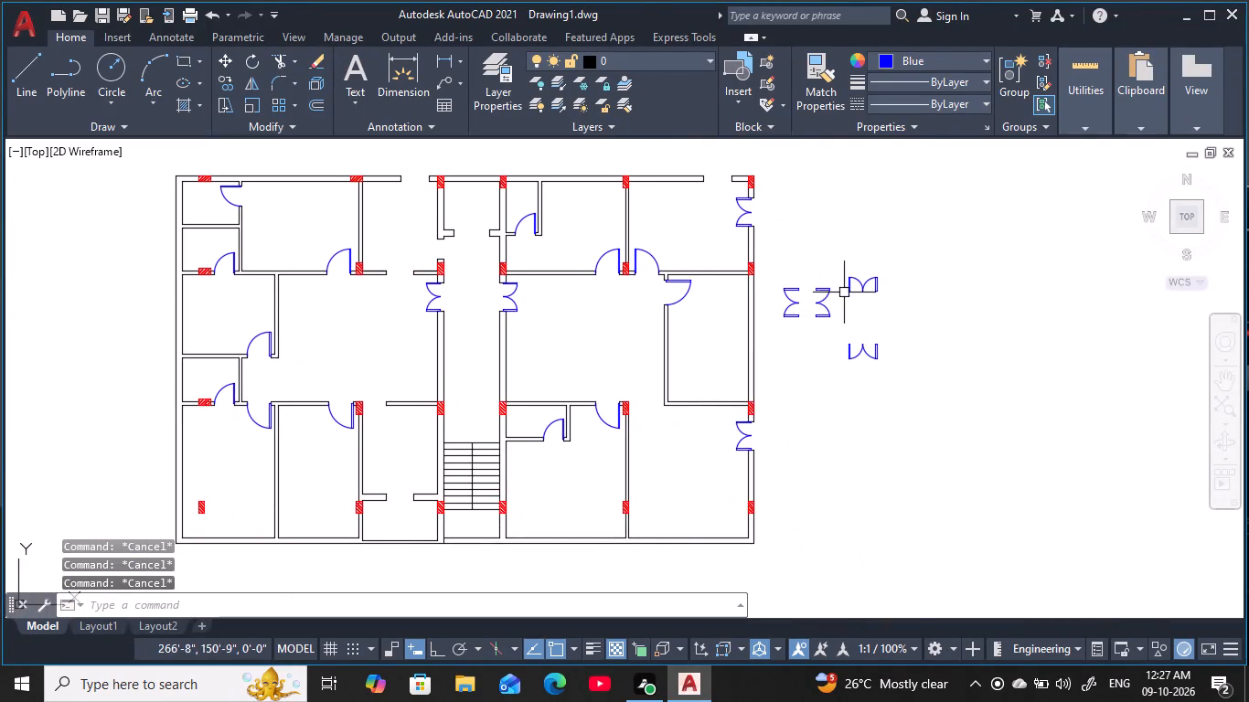
pyautogui.press('Escape')
pyautogui.press('Escape')
pyautogui.press('Escape')
pyautogui.moveTo(838, 258); pyautogui.dragTo(803, 248, button='middle')
pyautogui.scroll(1, 821, 261)
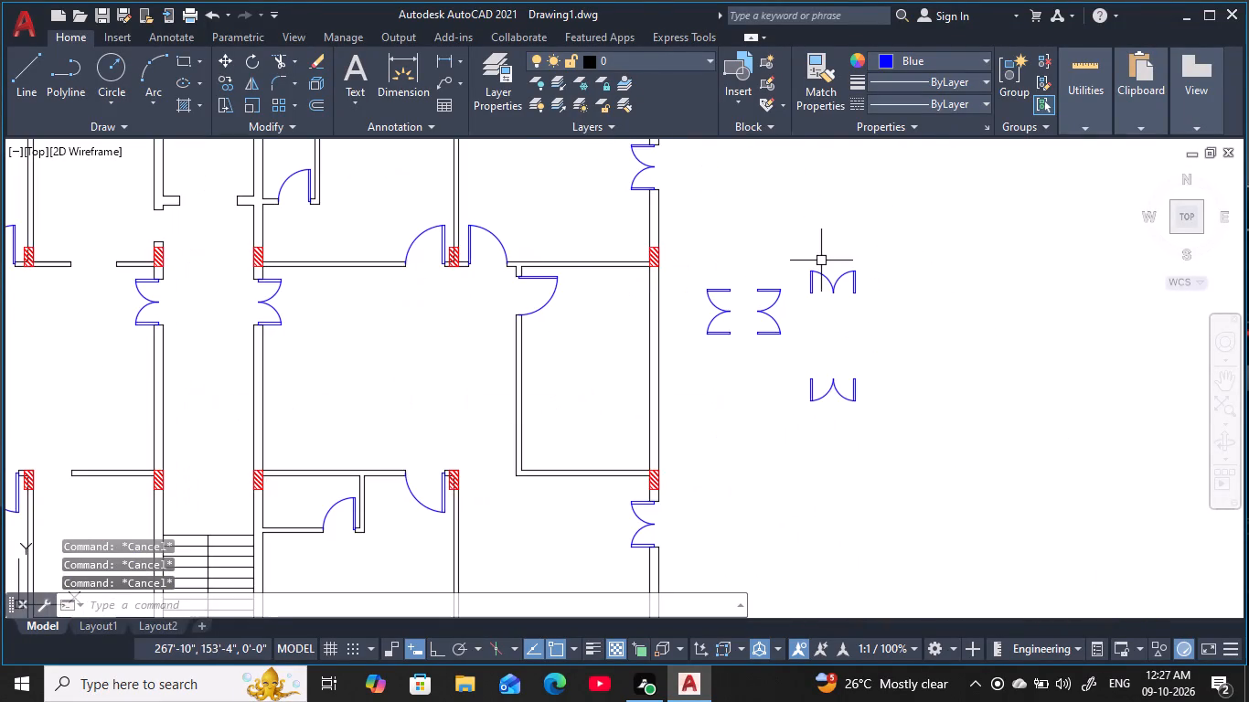
pyautogui.scroll(1, 881, 441)
pyautogui.click(879, 413)
pyautogui.click(688, 316)
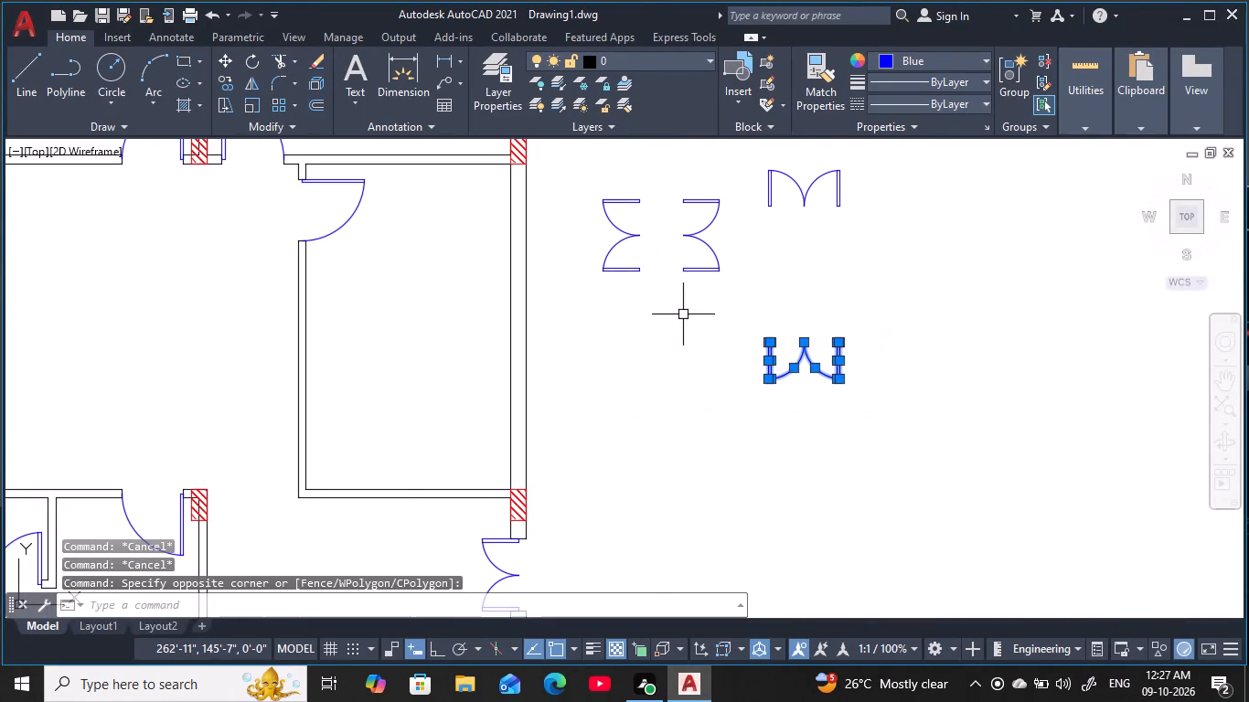
pyautogui.press('c')
pyautogui.press('o')
pyautogui.press('space')
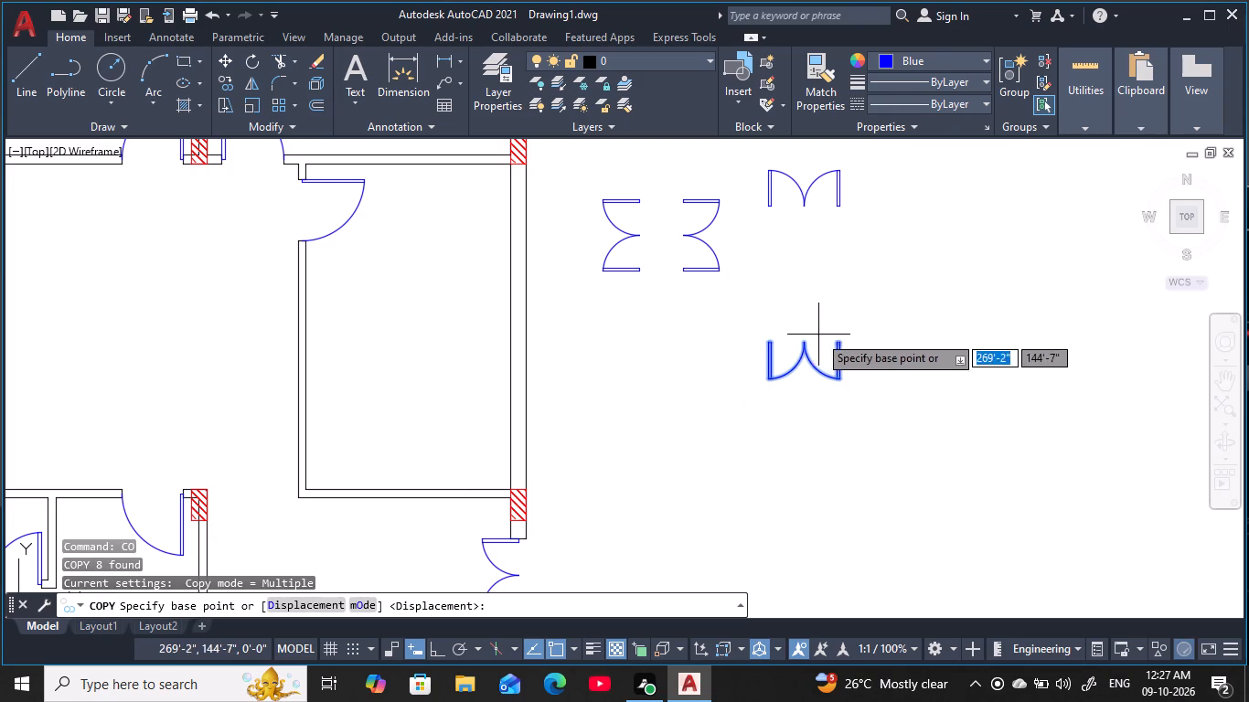
pyautogui.scroll(3, 841, 339)
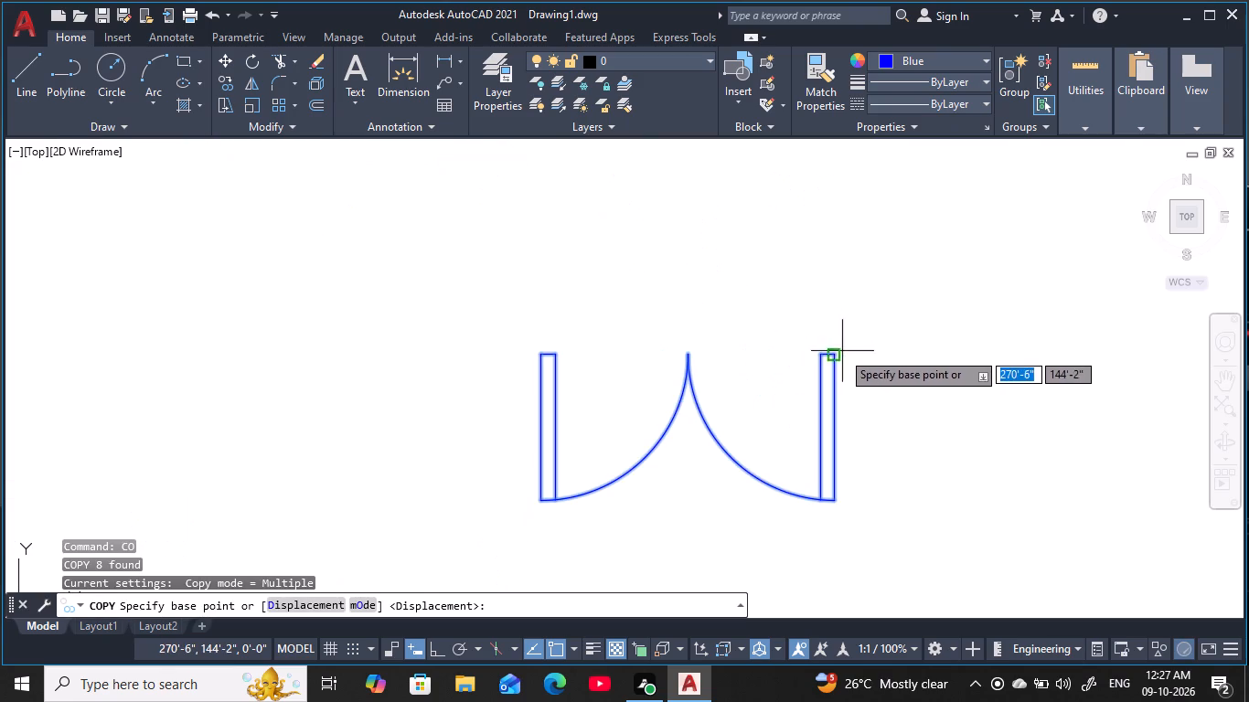
pyautogui.click(838, 354)
pyautogui.scroll(-3, 753, 321)
pyautogui.moveTo(713, 304); pyautogui.dragTo(1006, 366, button='middle')
pyautogui.moveTo(614, 198); pyautogui.dragTo(759, 488, button='middle')
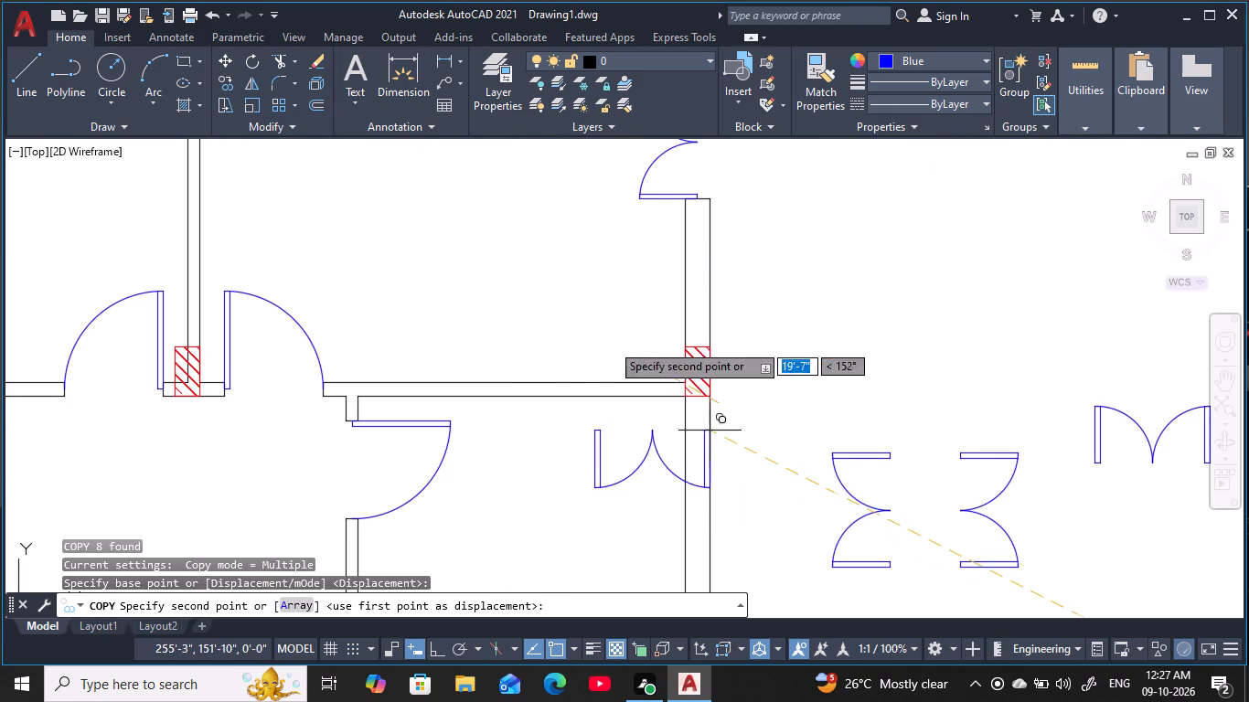
pyautogui.moveTo(605, 259); pyautogui.dragTo(691, 558, button='middle')
pyautogui.scroll(1, 692, 554)
pyautogui.moveTo(714, 204); pyautogui.dragTo(713, 282, button='middle')
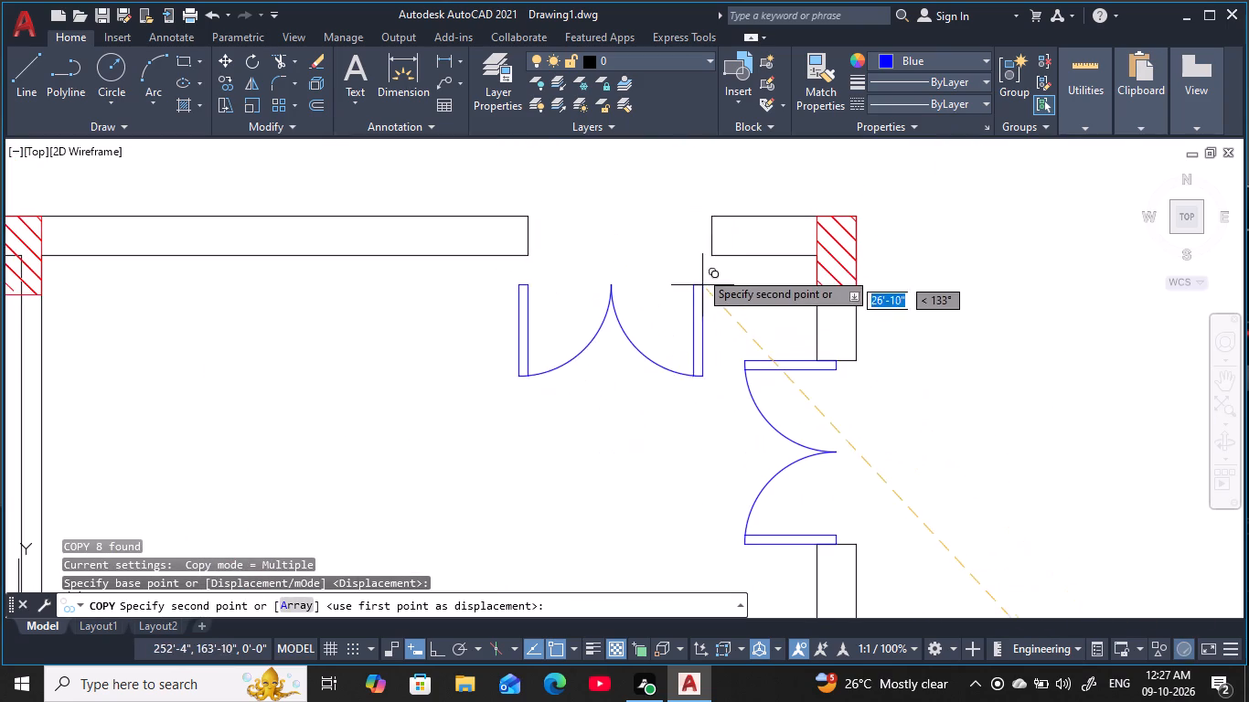
pyautogui.click(704, 239)
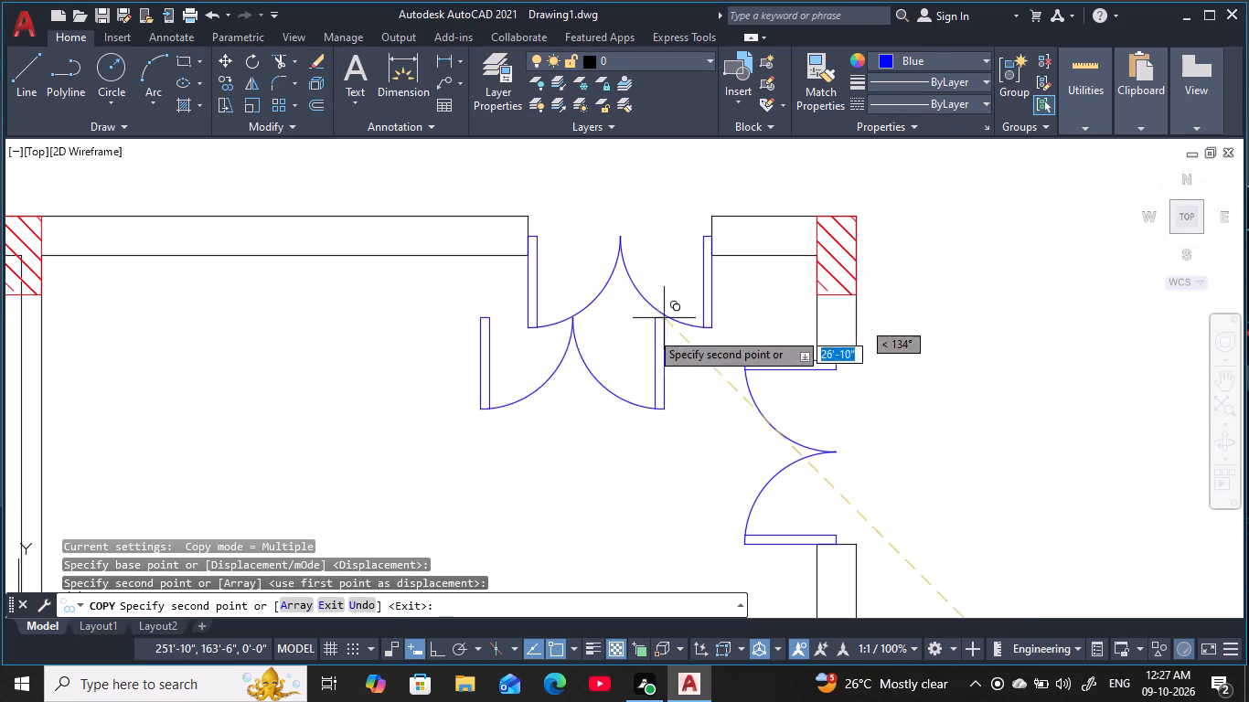
# Place another copy of the south-swinging double door in the north wall's western opening, at the east wall end's midpoint.
pyautogui.scroll(-2, 593, 378)
pyautogui.moveTo(584, 380); pyautogui.dragTo(914, 311, button='middle')
pyautogui.moveTo(433, 272); pyautogui.dragTo(822, 256, button='middle')
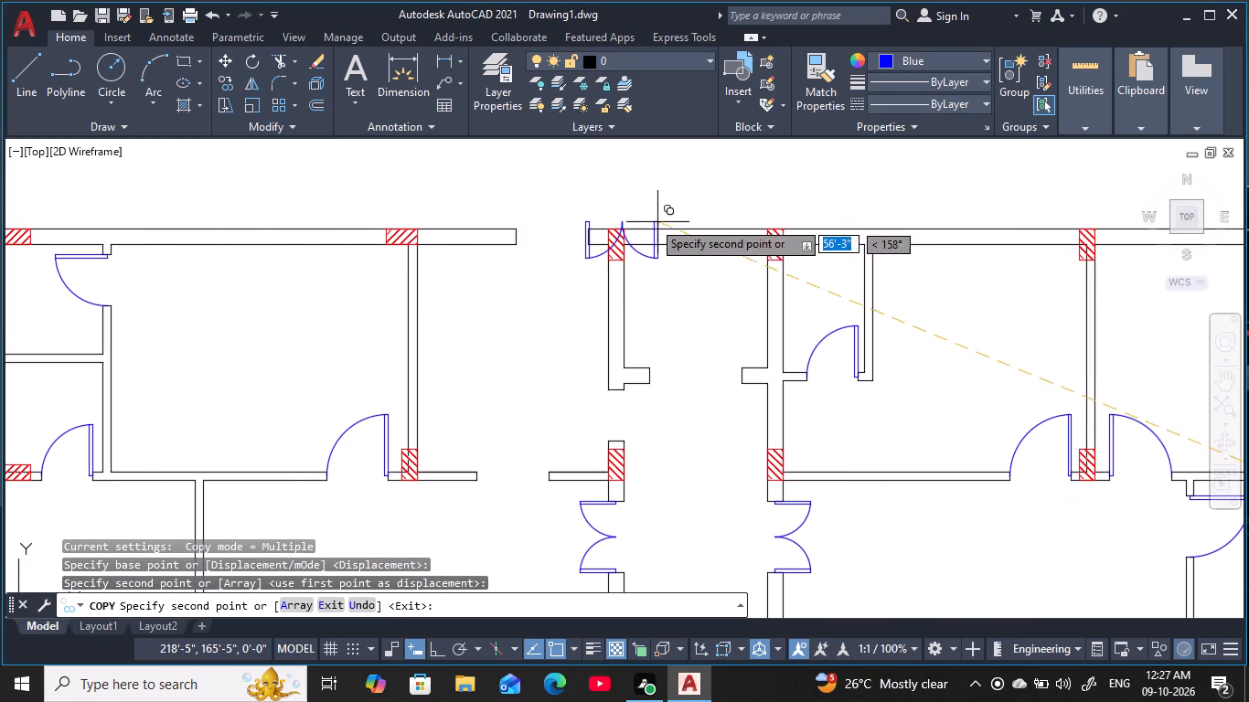
pyautogui.scroll(3, 640, 221)
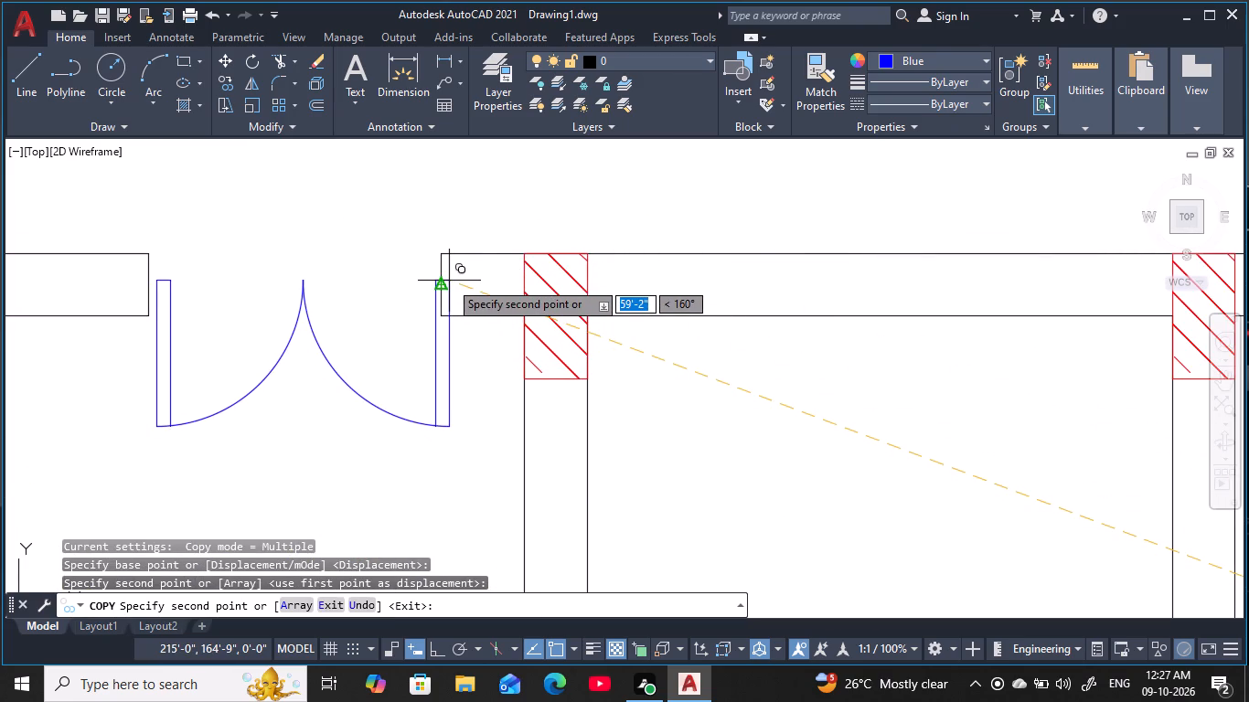
pyautogui.click(439, 281)
# Place another south-swinging double door in the opening above the small southern room west of the staircase and finish copying.
pyautogui.scroll(-3, 454, 302)
pyautogui.moveTo(481, 318); pyautogui.dragTo(646, 220, button='middle')
pyautogui.scroll(-2, 699, 316)
pyautogui.moveTo(702, 315); pyautogui.dragTo(718, 200, button='middle')
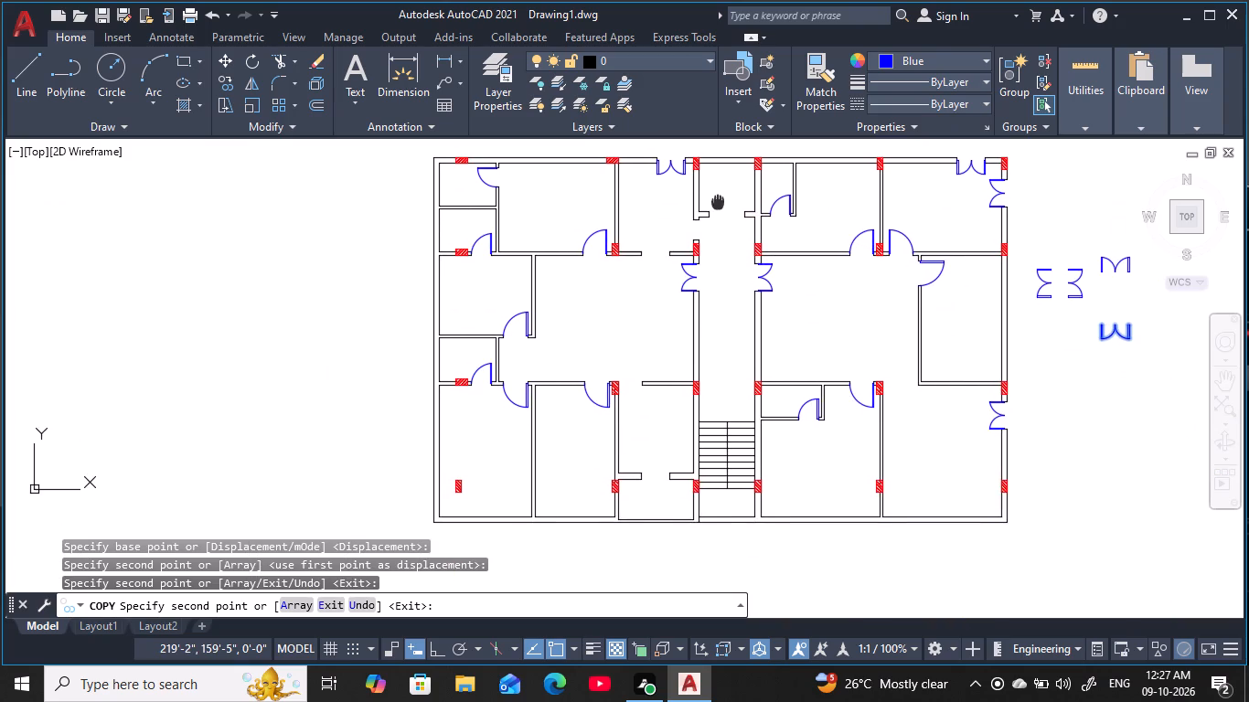
pyautogui.moveTo(718, 200); pyautogui.dragTo(717, 200, button='middle')
pyautogui.moveTo(643, 452); pyautogui.dragTo(615, 334, button='middle')
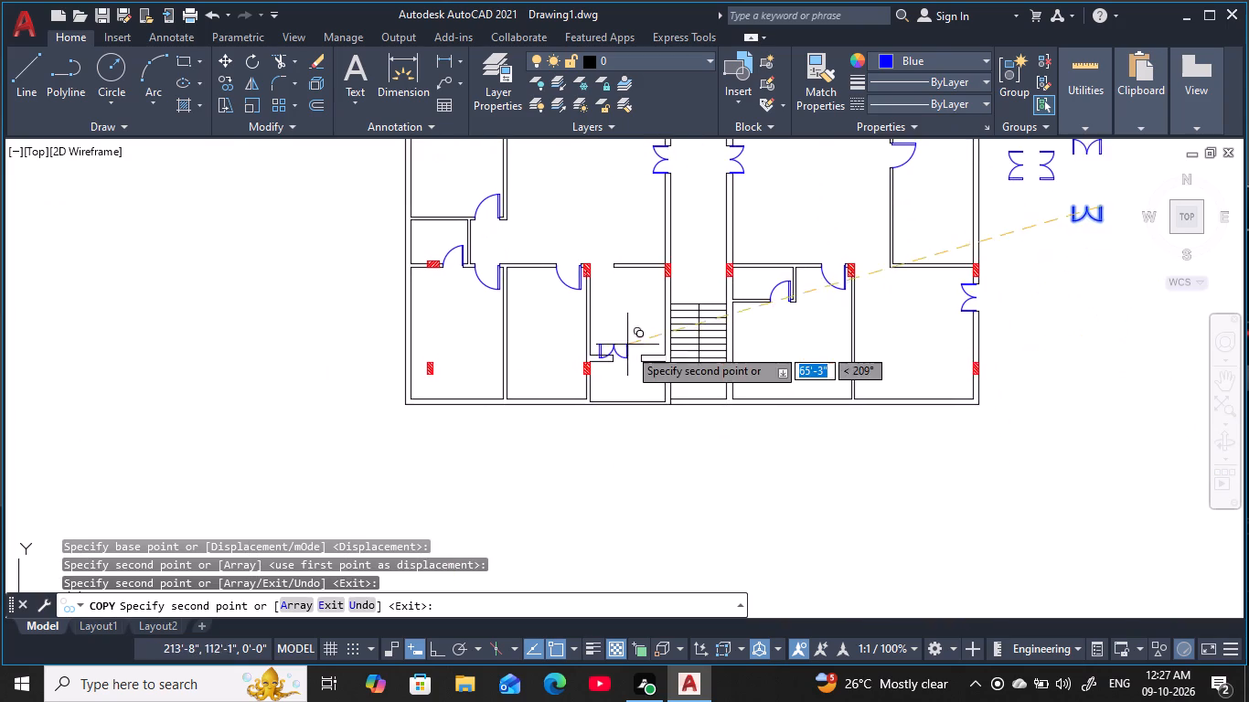
pyautogui.scroll(4, 635, 358)
pyautogui.click(677, 360)
pyautogui.scroll(-3, 676, 362)
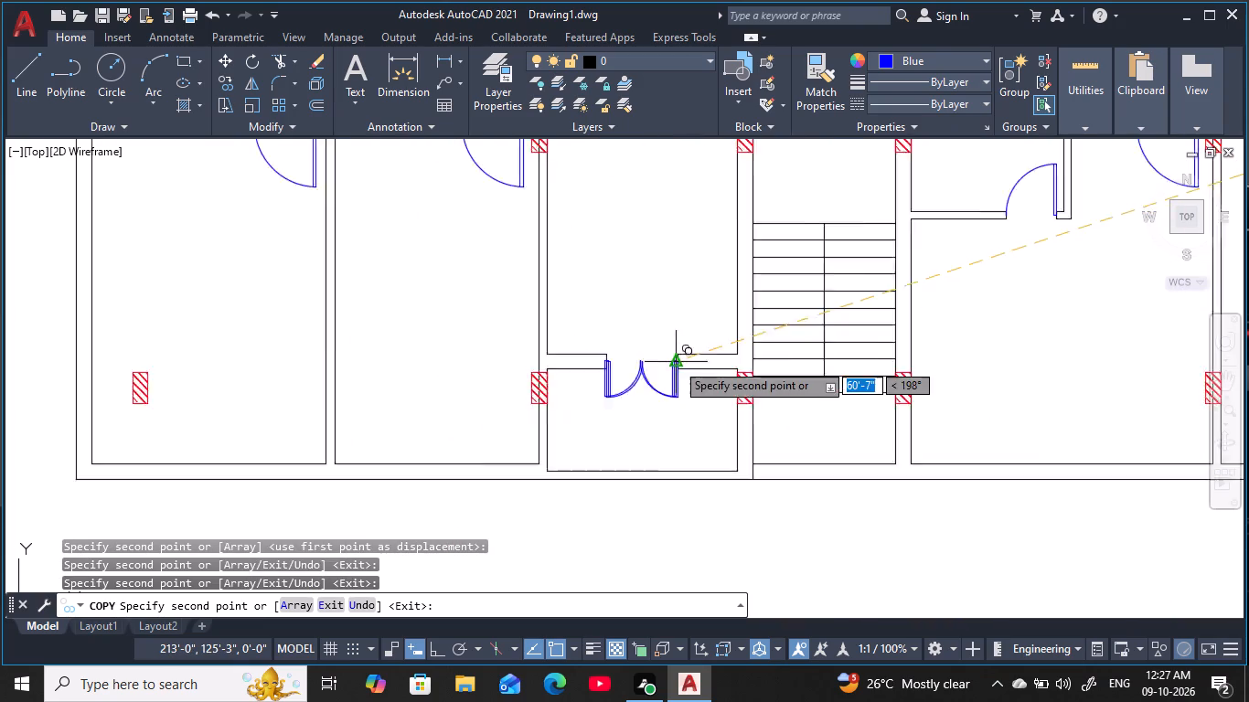
pyautogui.scroll(-1, 676, 362)
pyautogui.moveTo(674, 329); pyautogui.dragTo(667, 276, button='middle')
pyautogui.scroll(-2, 667, 277)
pyautogui.moveTo(667, 277); pyautogui.dragTo(627, 340, button='middle')
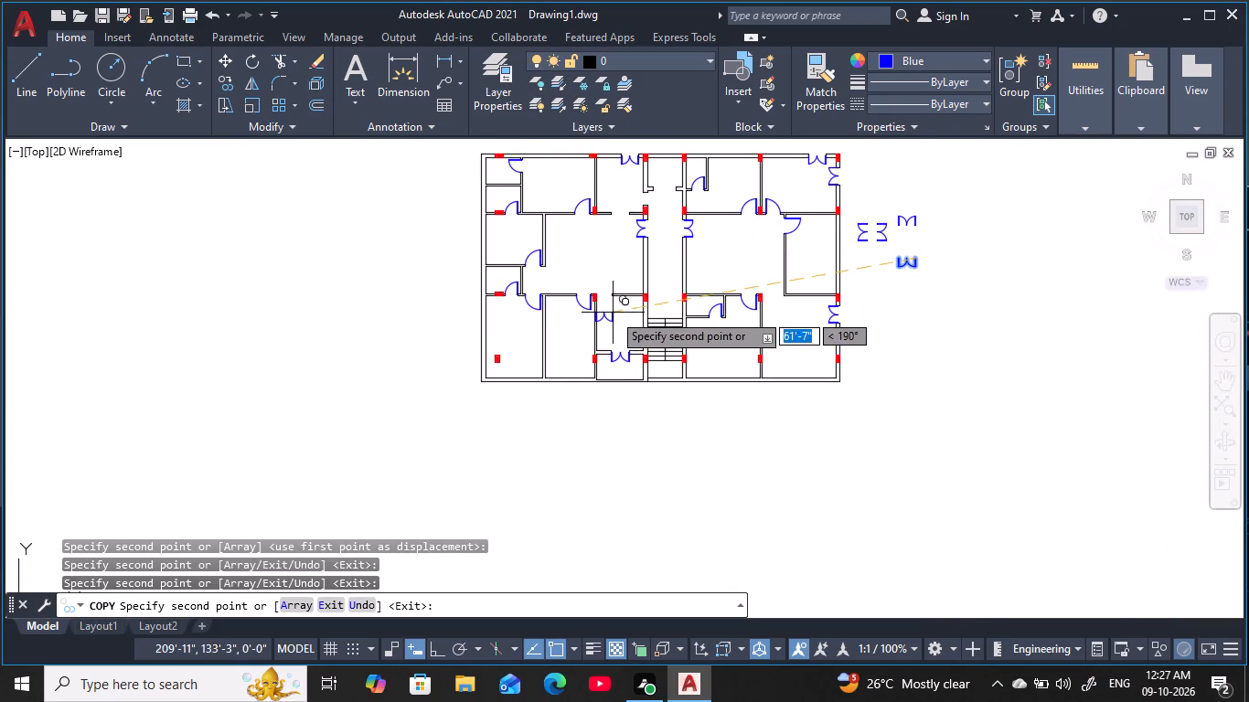
pyautogui.moveTo(613, 313); pyautogui.dragTo(558, 338, button='middle')
pyautogui.press('Escape')
pyautogui.press('Escape')
pyautogui.press('Escape')
pyautogui.press('Escape')
pyautogui.press('Escape')
pyautogui.press('Escape')
pyautogui.press('Escape')
pyautogui.press('Escape')
pyautogui.press('Escape')
pyautogui.press('Escape')
pyautogui.press('Escape')
pyautogui.press('Escape')
pyautogui.press('Escape')
pyautogui.press('Escape')
pyautogui.press('Escape')
pyautogui.press('Escape')
pyautogui.press('Escape')
pyautogui.press('Escape')
pyautogui.press('Escape')
pyautogui.press('Escape')
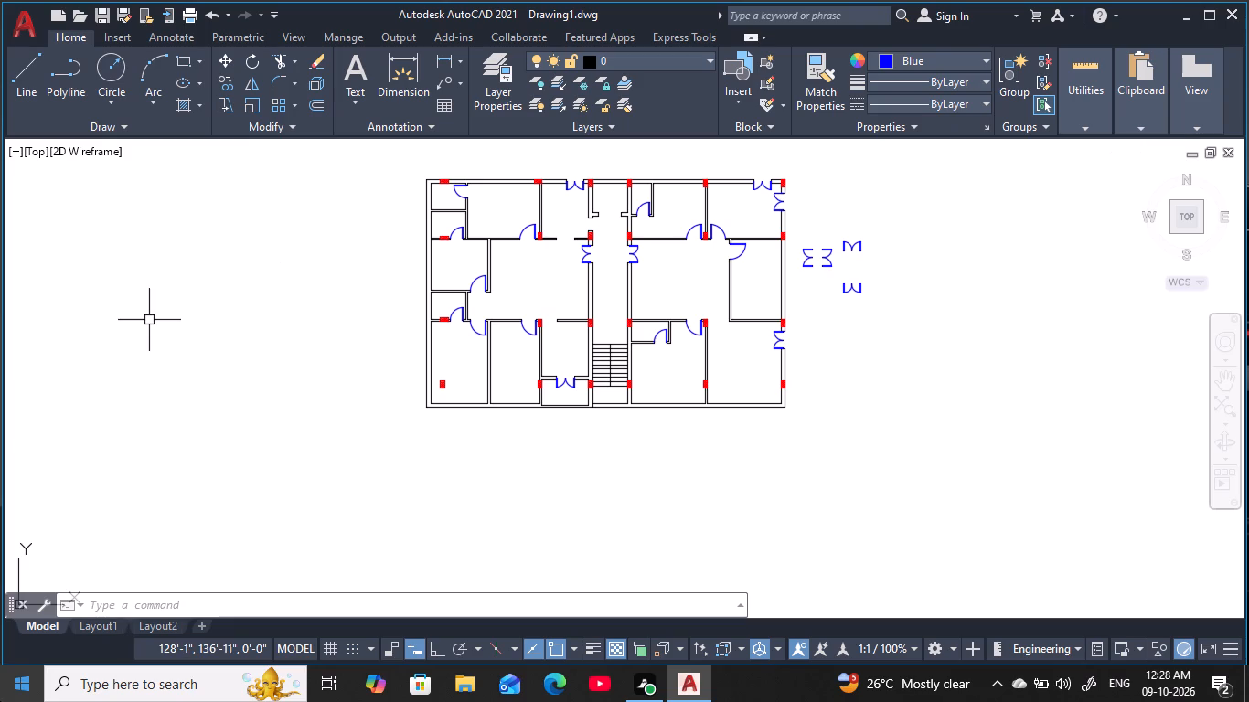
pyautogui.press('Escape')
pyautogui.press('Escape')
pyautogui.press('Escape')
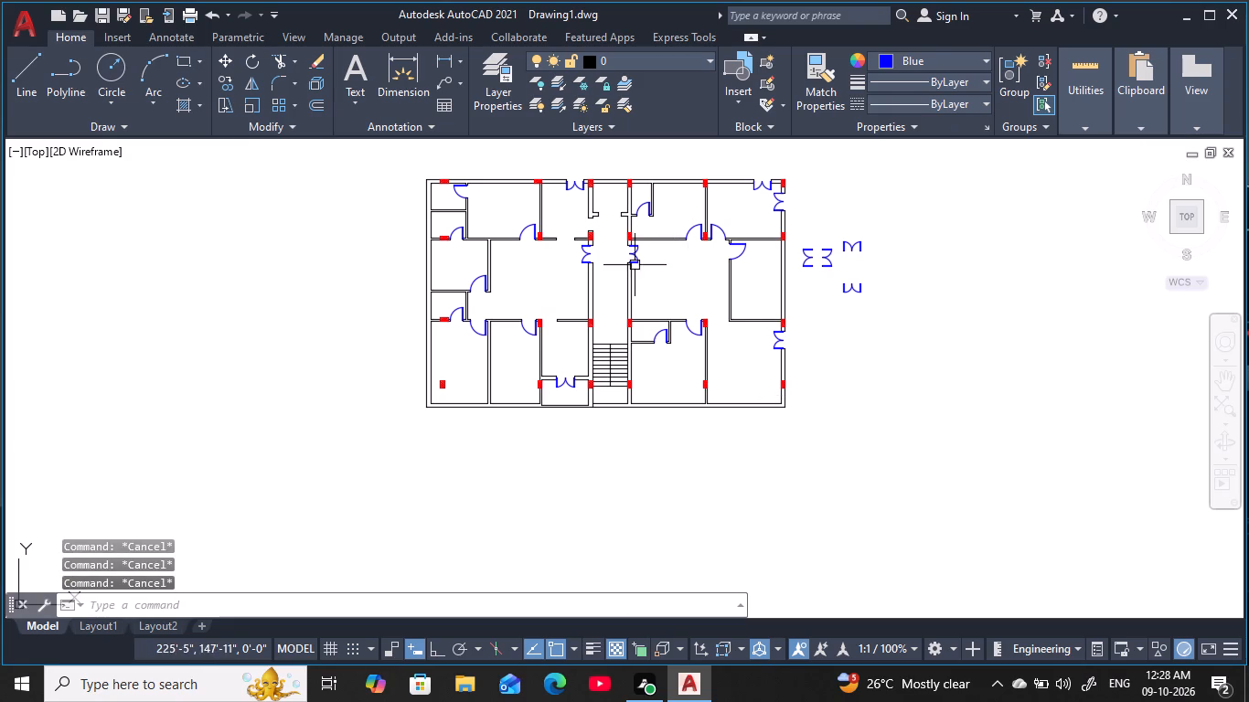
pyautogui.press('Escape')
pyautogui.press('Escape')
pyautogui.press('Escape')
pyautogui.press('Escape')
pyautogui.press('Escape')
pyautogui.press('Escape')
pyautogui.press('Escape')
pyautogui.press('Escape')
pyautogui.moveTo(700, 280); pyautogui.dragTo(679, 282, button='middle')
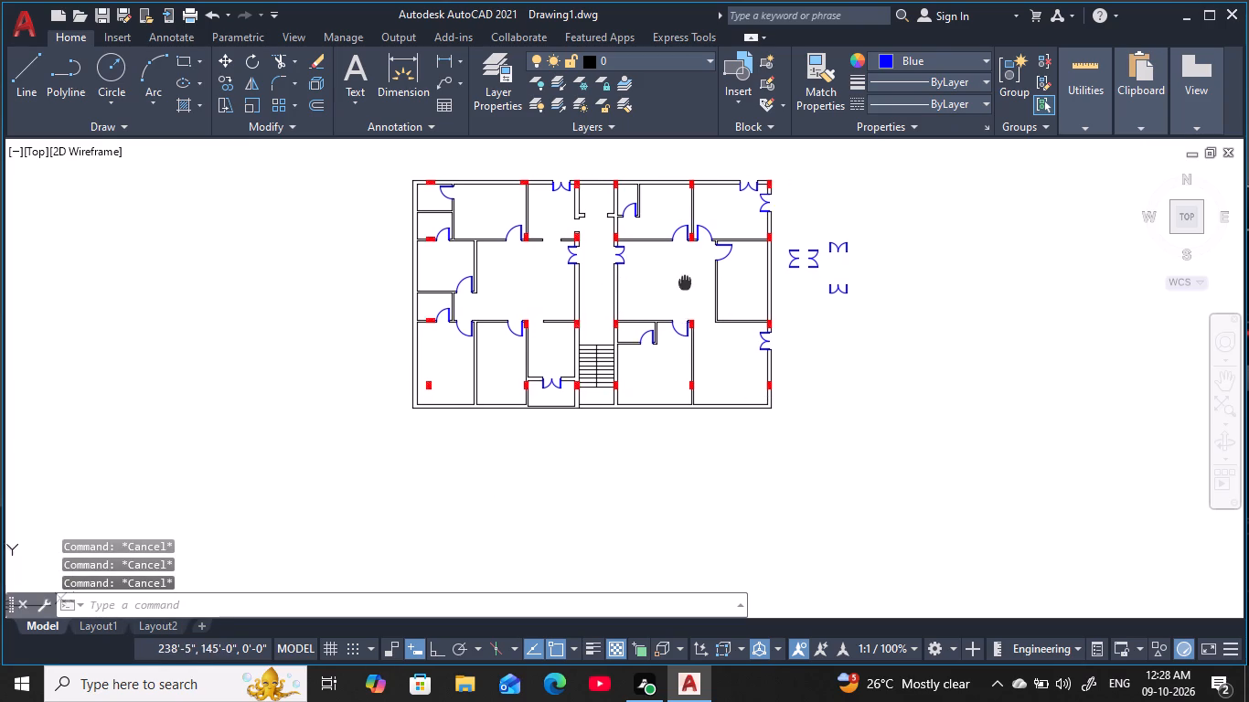
# Erase the four spare double doors in the open space east of the plan.
pyautogui.moveTo(679, 282); pyautogui.dragTo(625, 322, button='middle')
pyautogui.scroll(4, 736, 298)
pyautogui.middleClick(711, 274)
pyautogui.click(673, 191)
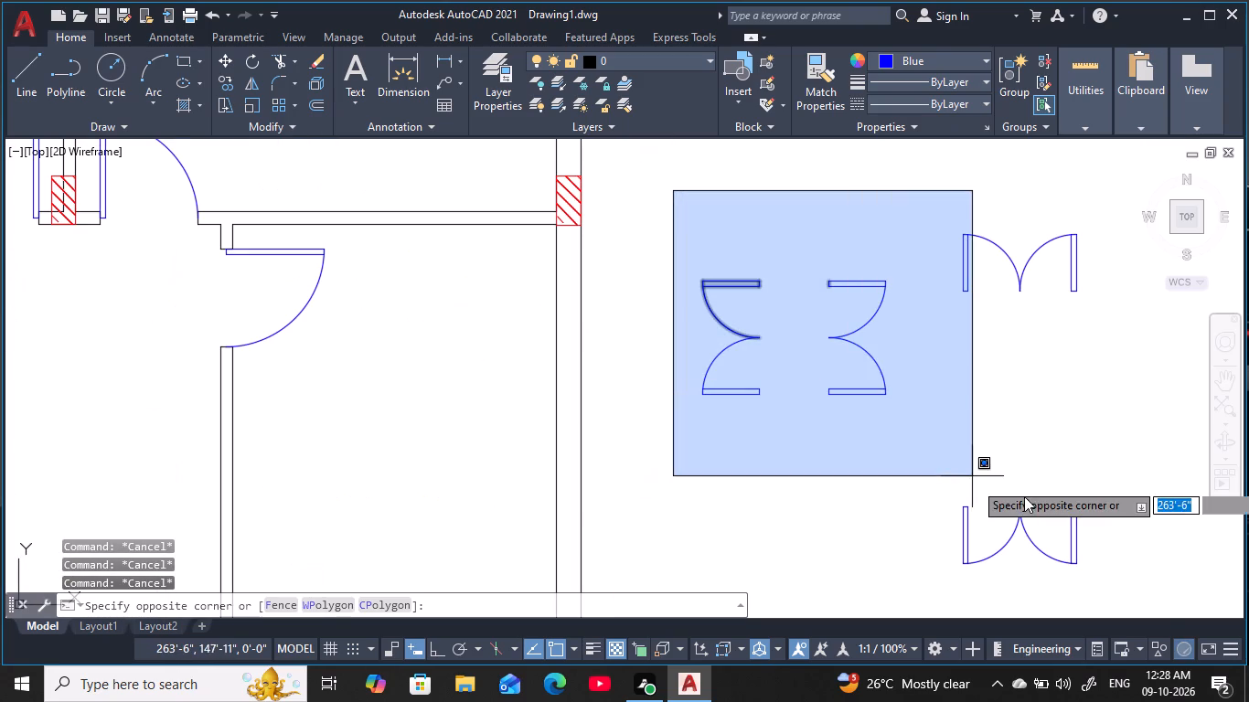
pyautogui.moveTo(1113, 498); pyautogui.dragTo(1071, 428, button='middle')
pyautogui.moveTo(1180, 523); pyautogui.dragTo(1058, 441, button='middle')
pyautogui.click(1109, 577)
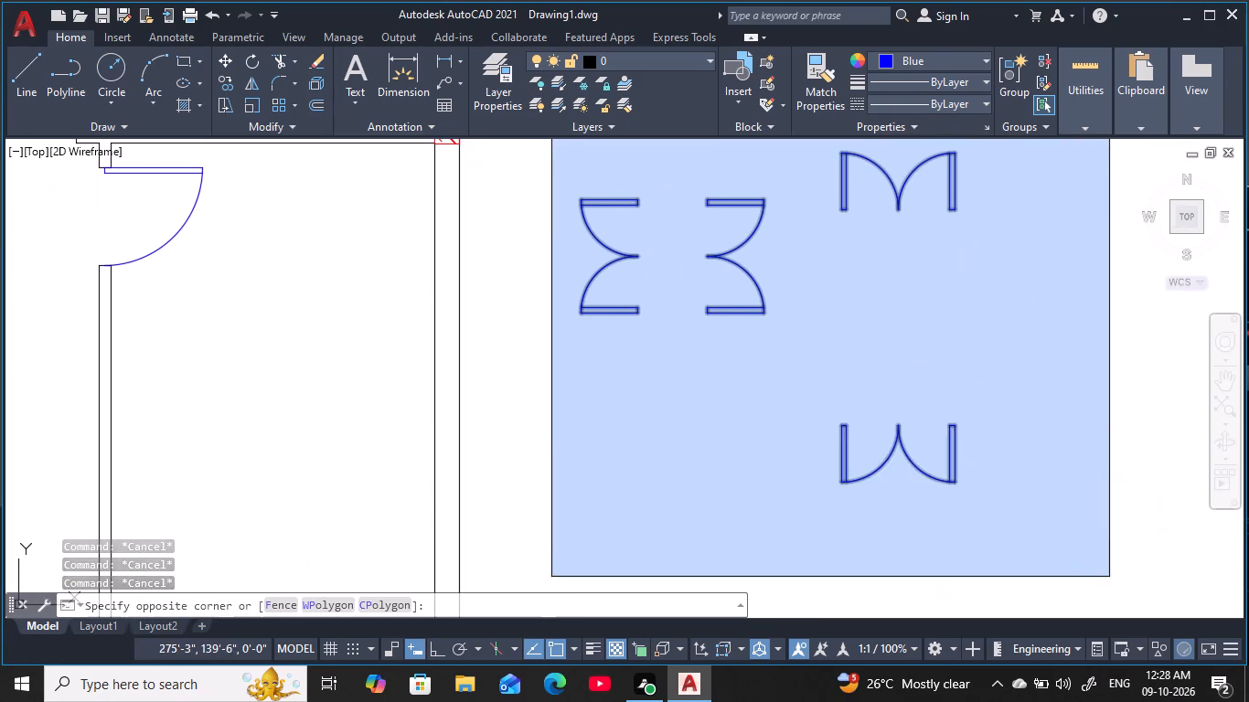
pyautogui.press('e')
pyautogui.press('space')
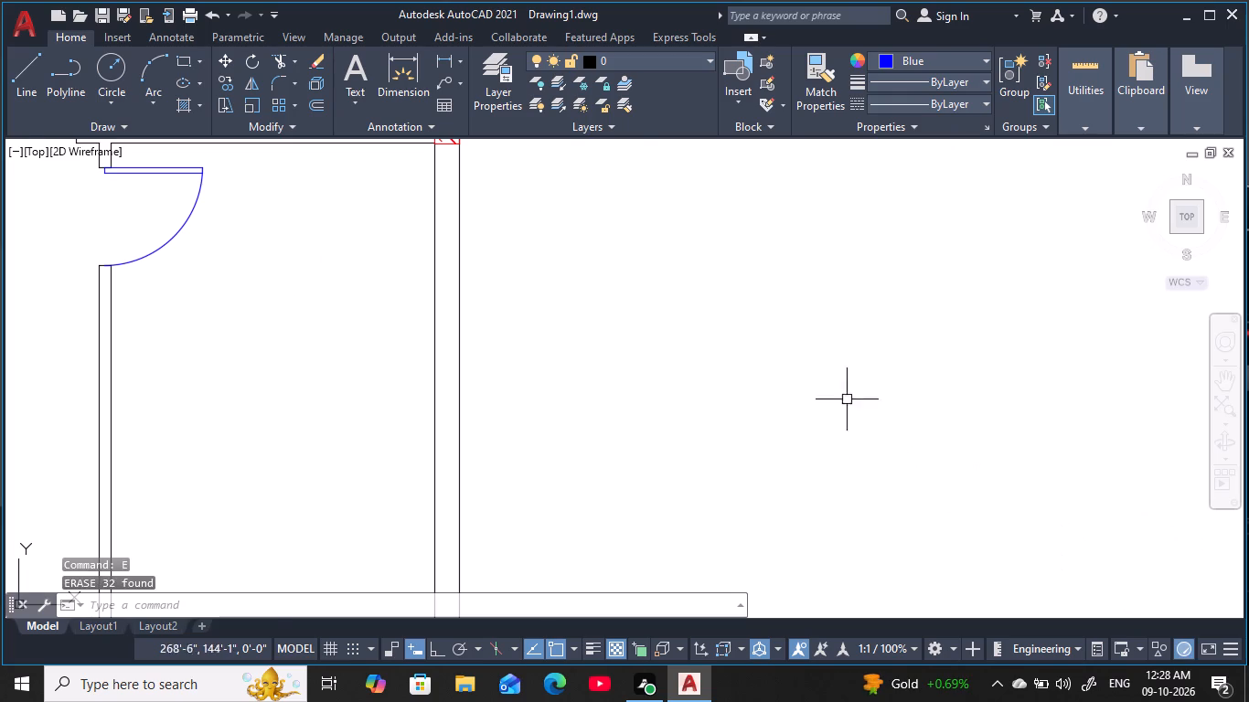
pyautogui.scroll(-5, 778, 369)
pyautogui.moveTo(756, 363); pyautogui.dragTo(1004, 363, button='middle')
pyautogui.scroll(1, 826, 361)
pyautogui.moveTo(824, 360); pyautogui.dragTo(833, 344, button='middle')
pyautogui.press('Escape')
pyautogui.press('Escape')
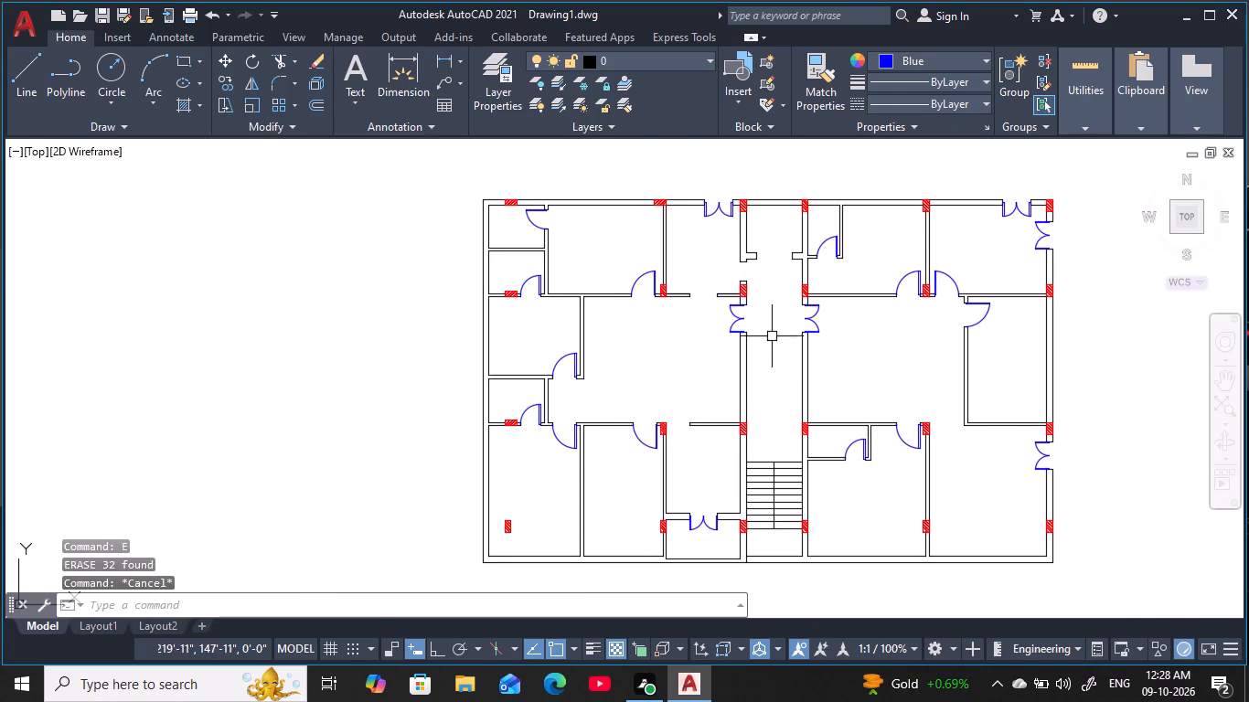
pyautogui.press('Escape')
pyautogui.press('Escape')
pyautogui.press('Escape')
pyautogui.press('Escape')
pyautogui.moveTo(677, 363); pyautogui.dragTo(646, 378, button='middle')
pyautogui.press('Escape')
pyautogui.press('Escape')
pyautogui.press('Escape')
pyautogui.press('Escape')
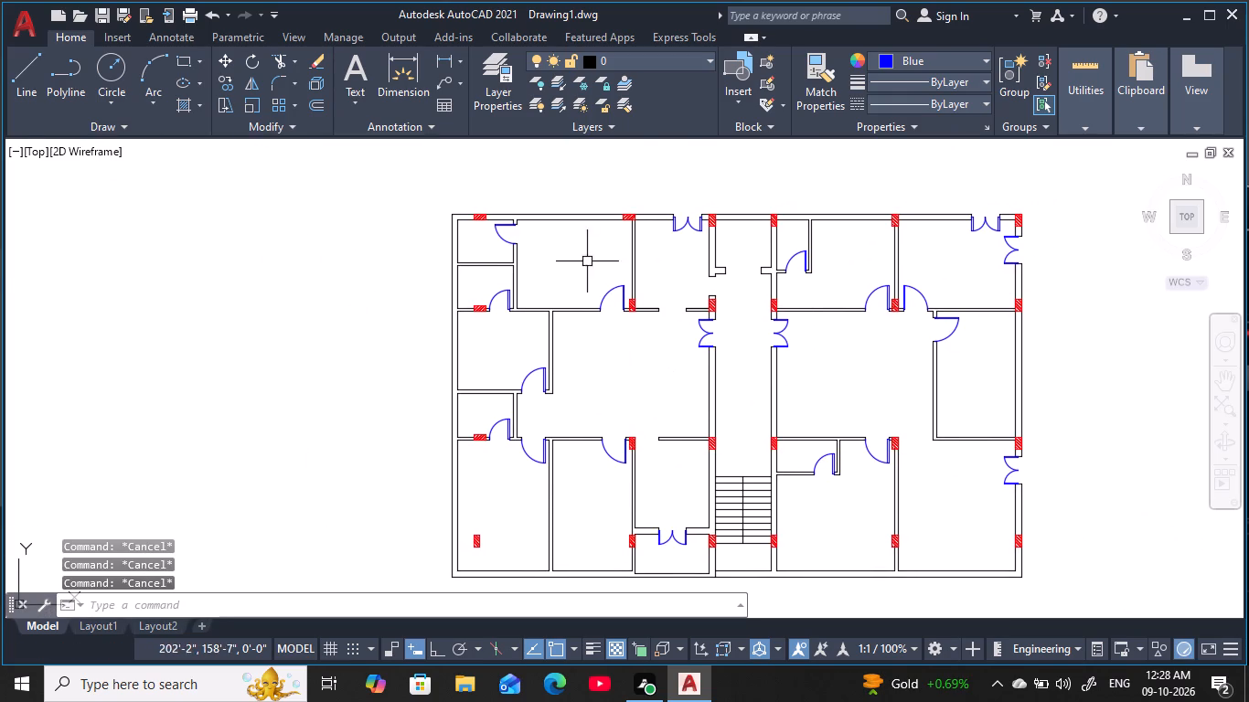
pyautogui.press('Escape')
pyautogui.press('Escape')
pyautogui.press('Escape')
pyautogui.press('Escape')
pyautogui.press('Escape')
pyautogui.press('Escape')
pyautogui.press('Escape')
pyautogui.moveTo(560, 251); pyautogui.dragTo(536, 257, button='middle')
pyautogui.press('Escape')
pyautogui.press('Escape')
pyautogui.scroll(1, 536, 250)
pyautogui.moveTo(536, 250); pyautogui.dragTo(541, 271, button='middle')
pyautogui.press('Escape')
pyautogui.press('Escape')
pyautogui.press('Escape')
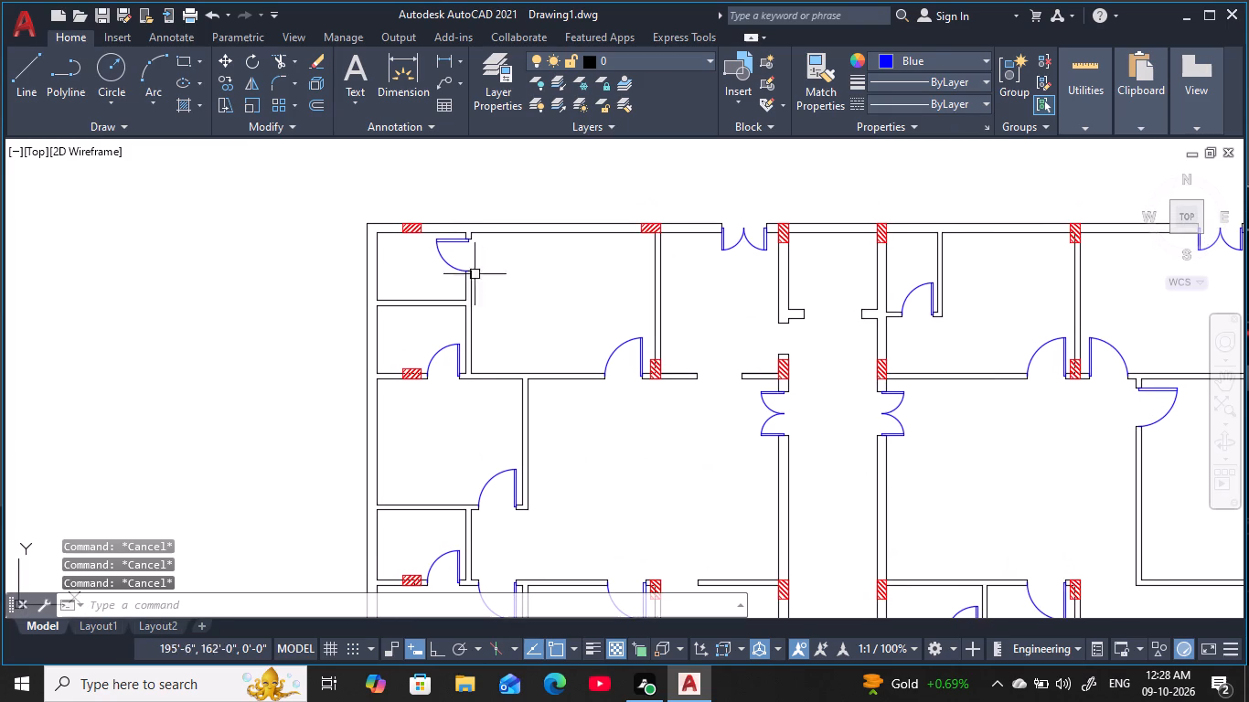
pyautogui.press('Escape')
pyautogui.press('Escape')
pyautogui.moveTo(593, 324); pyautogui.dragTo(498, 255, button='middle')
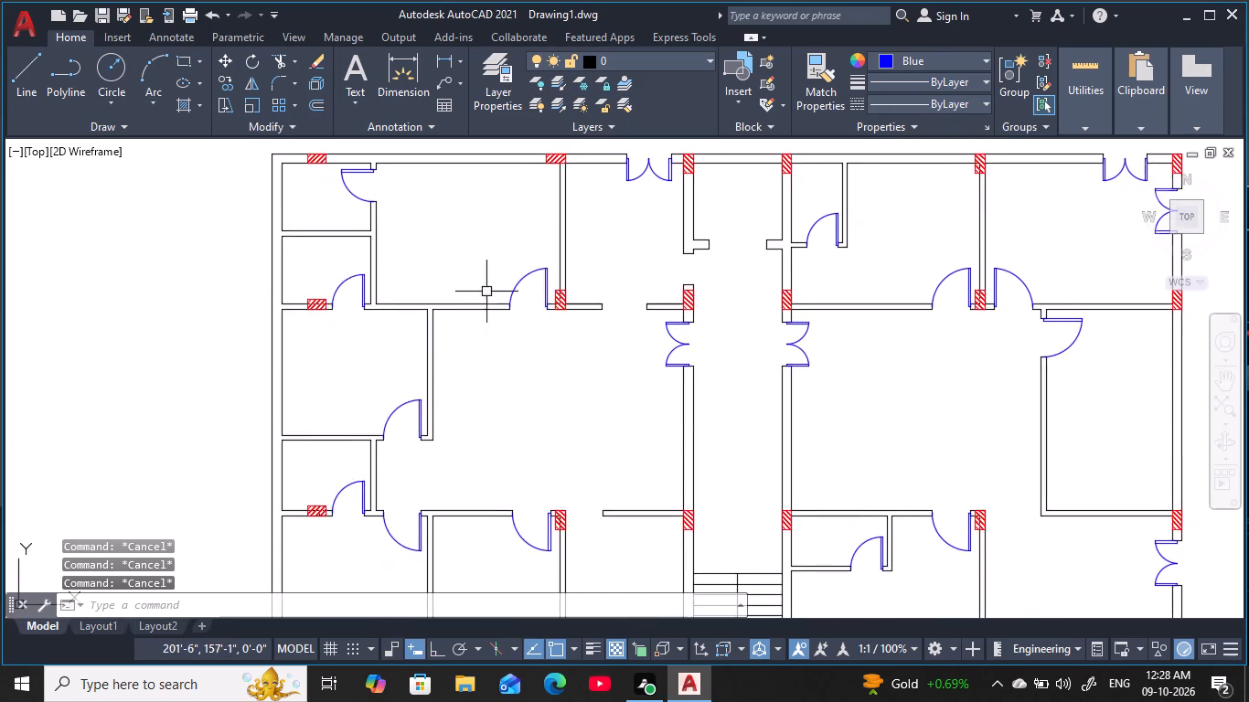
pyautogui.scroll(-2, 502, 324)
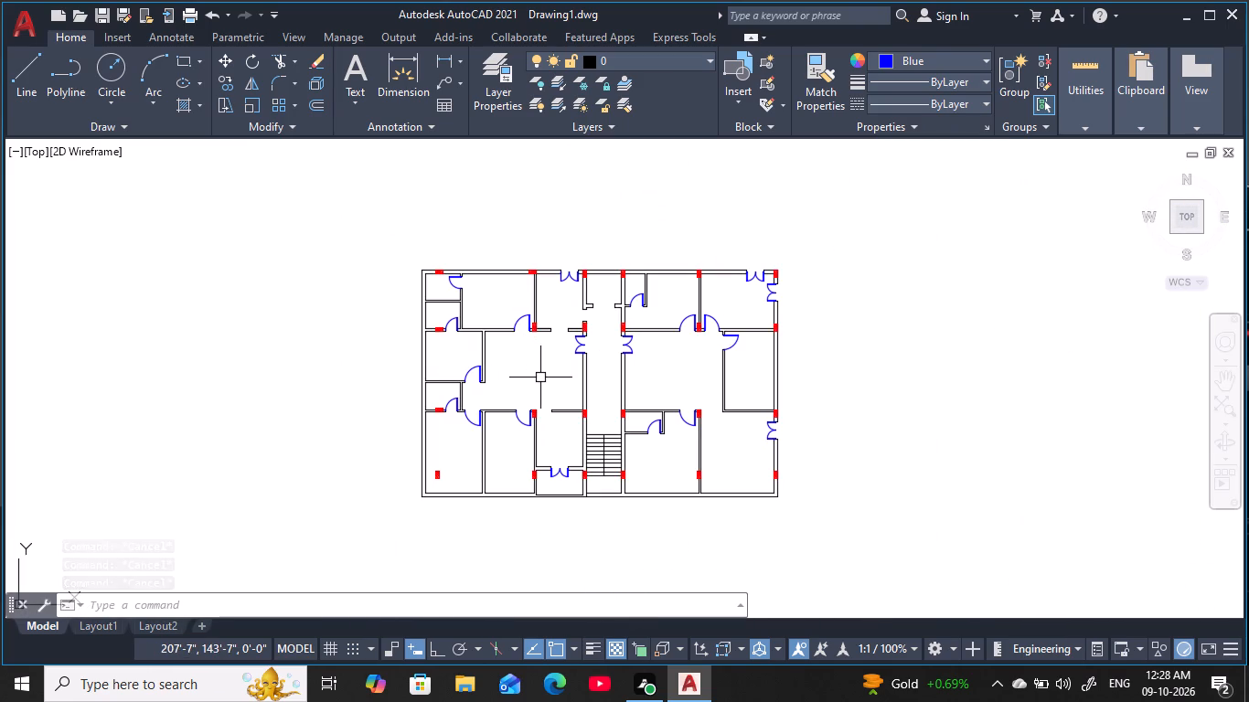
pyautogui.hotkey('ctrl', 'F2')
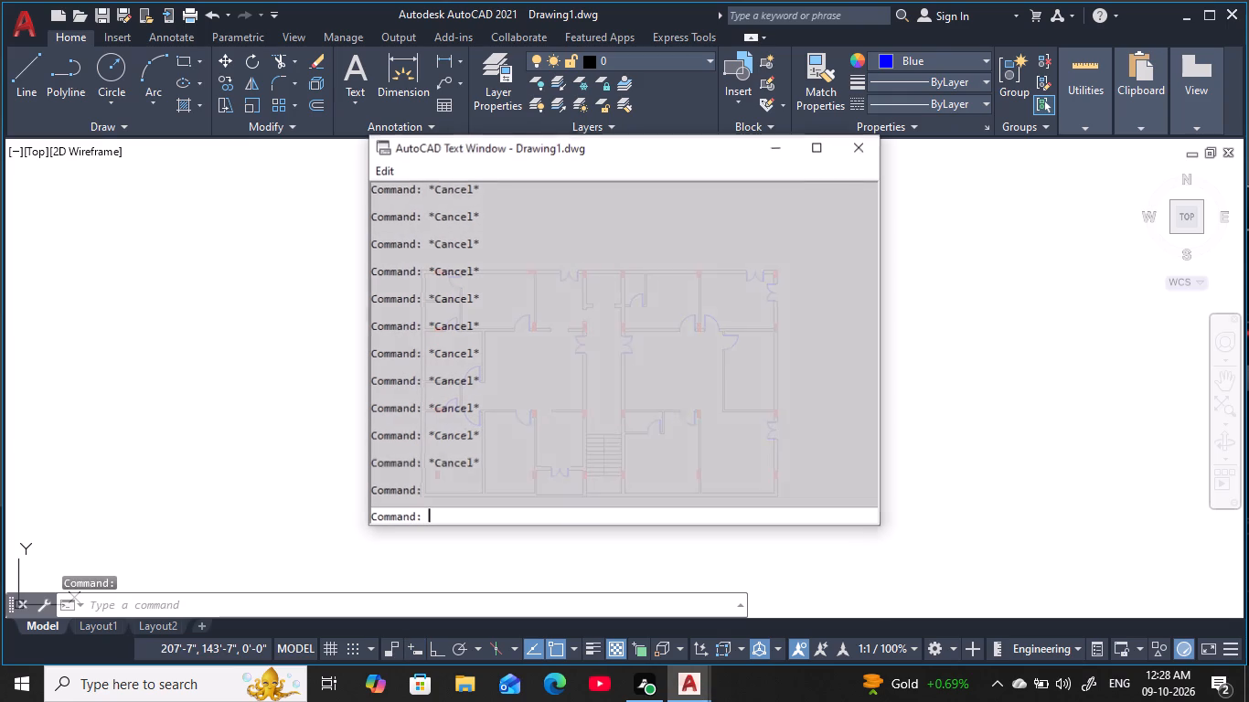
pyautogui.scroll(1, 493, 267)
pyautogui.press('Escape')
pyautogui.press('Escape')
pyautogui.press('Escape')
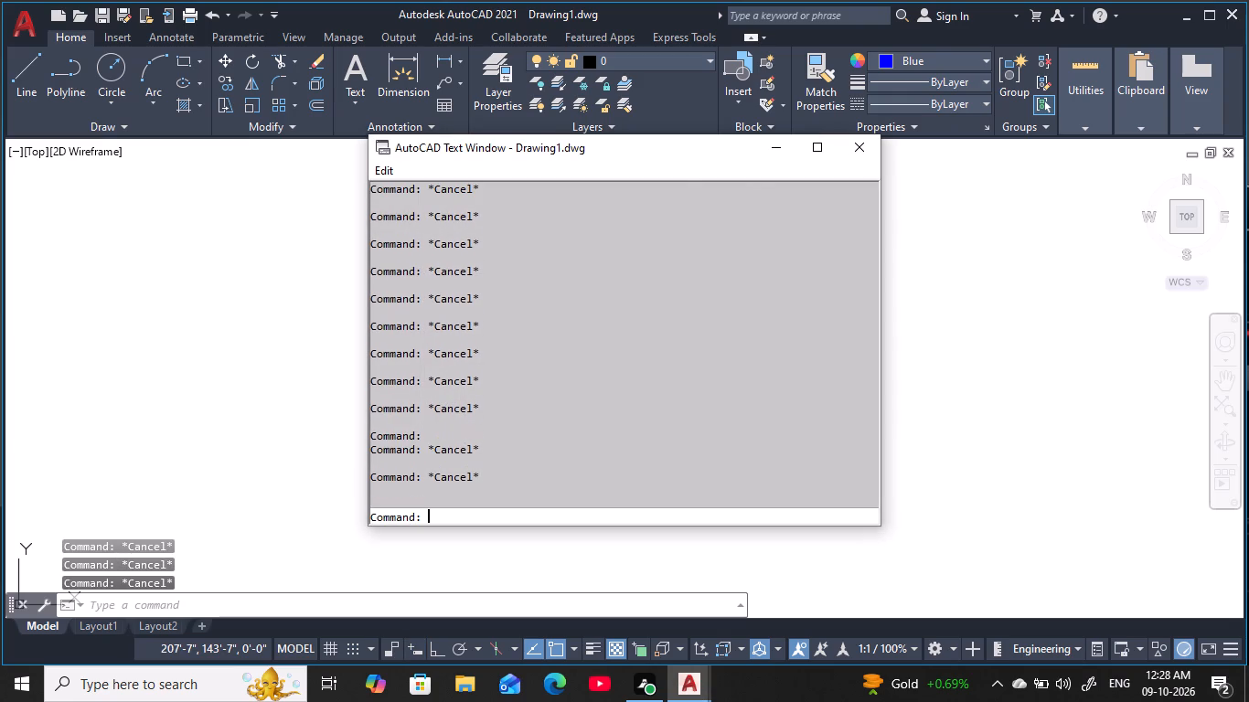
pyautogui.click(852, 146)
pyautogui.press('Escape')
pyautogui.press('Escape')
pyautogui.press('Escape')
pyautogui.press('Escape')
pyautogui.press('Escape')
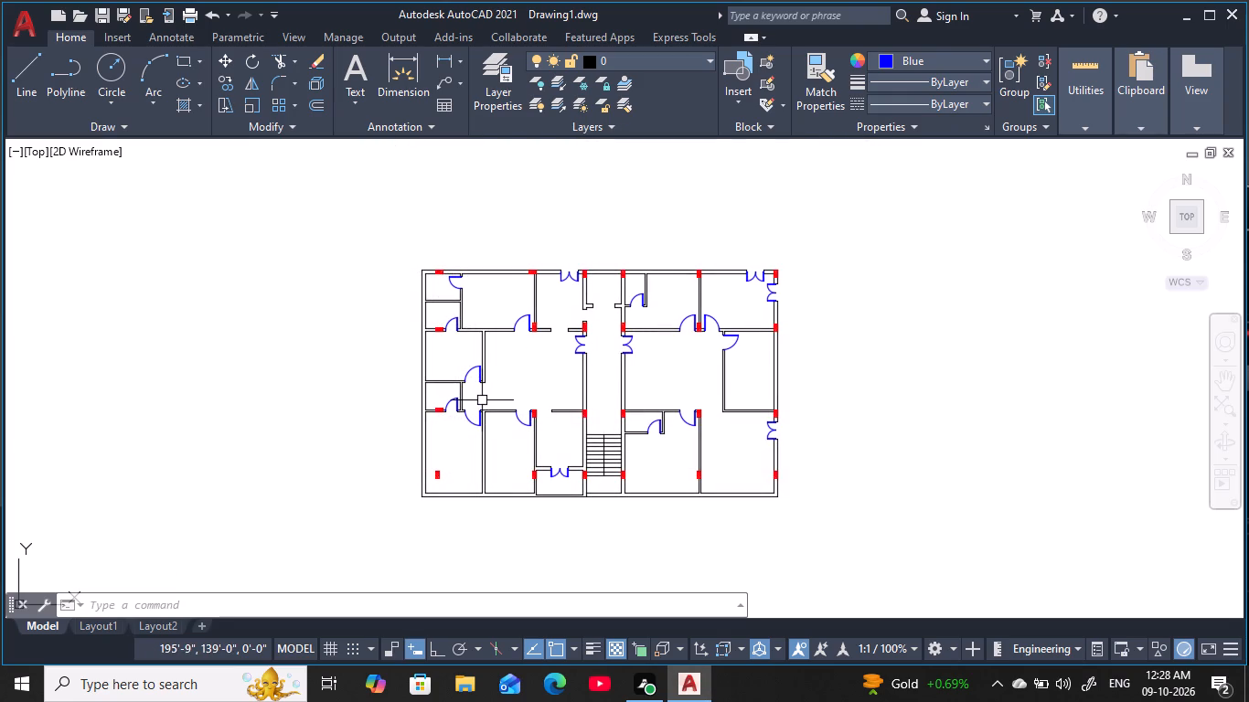
# Open DesignCenter and browse to the blocks of the sample drawing Home - Space Planner.dwg.
pyautogui.hotkey('ctrl', '2')
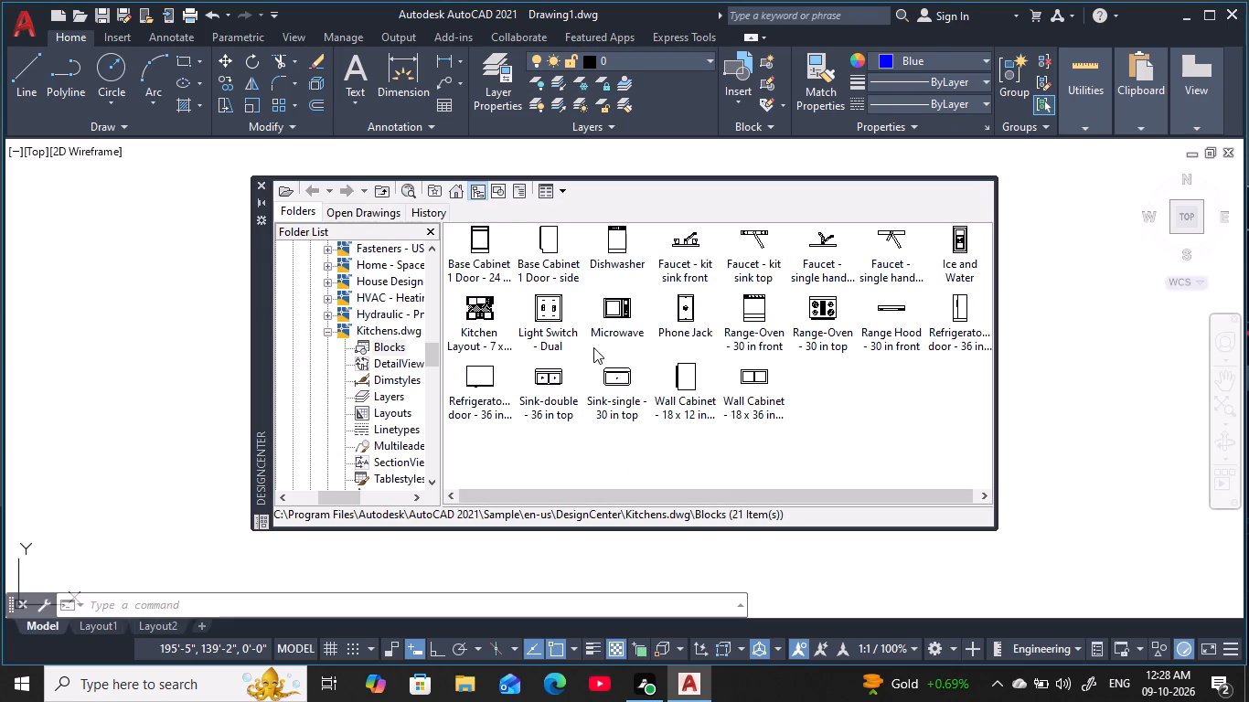
pyautogui.click(452, 192)
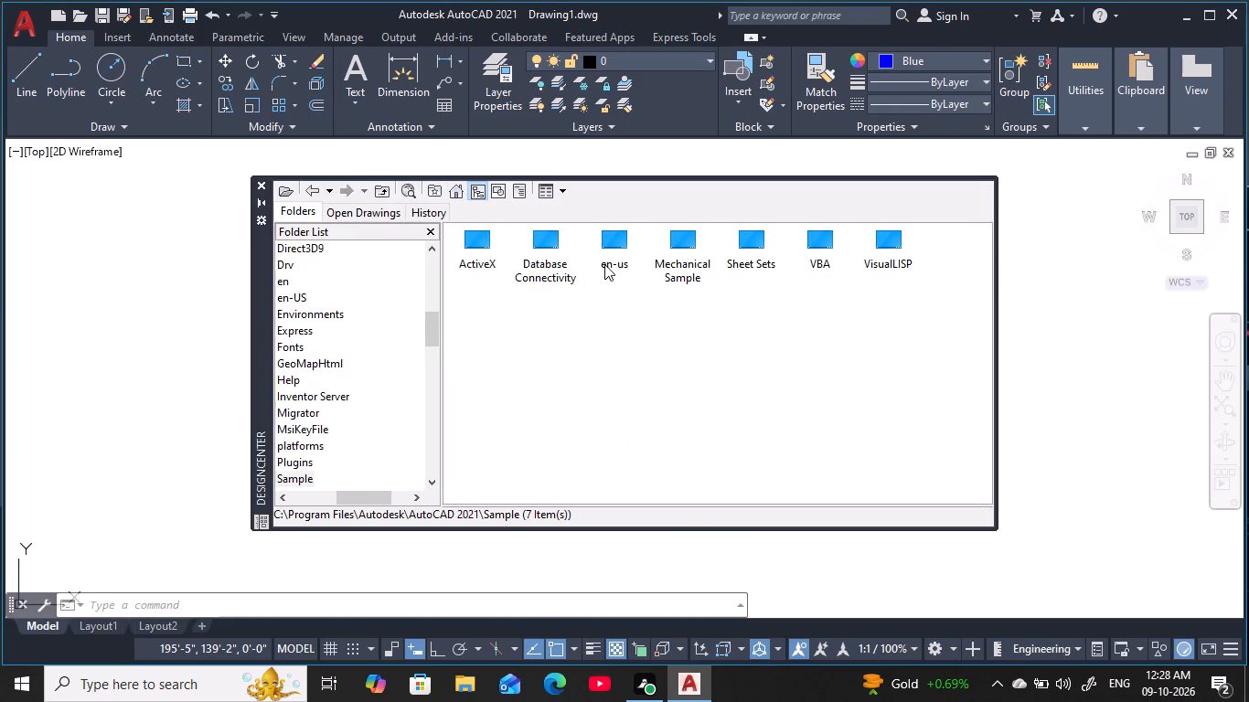
pyautogui.doubleClick(605, 263)
pyautogui.doubleClick(502, 249)
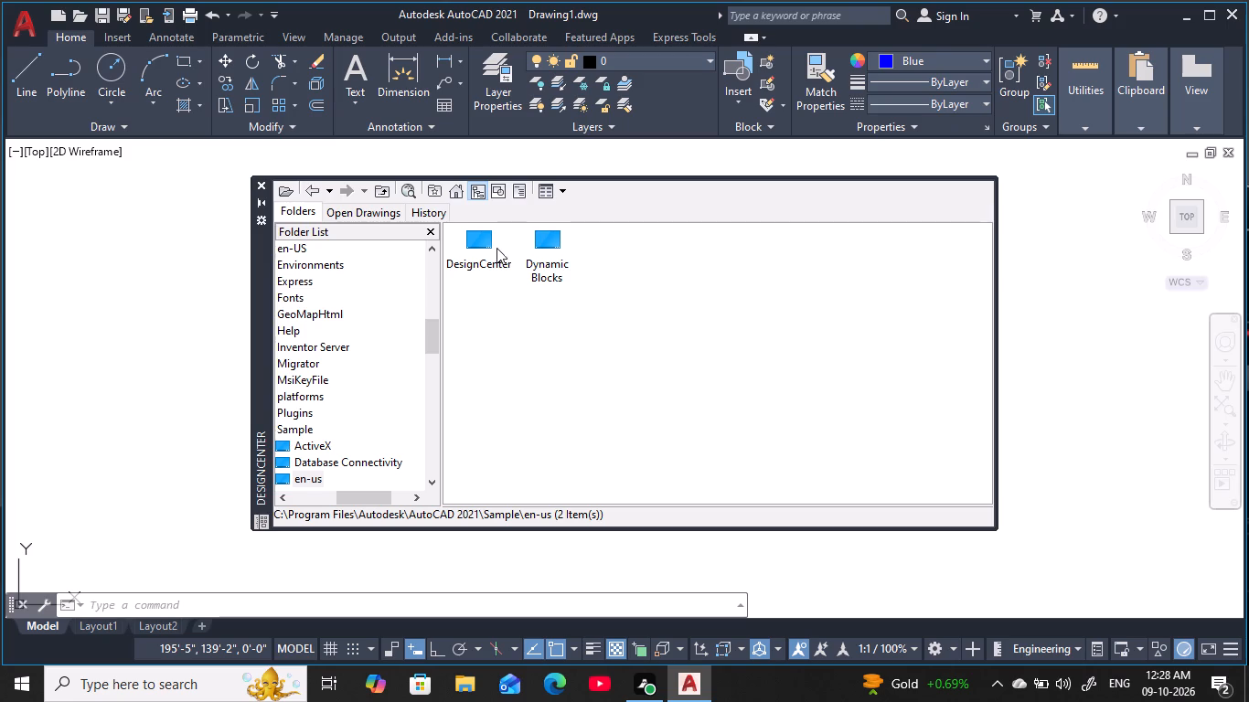
pyautogui.doubleClick(480, 252)
pyautogui.doubleClick(968, 253)
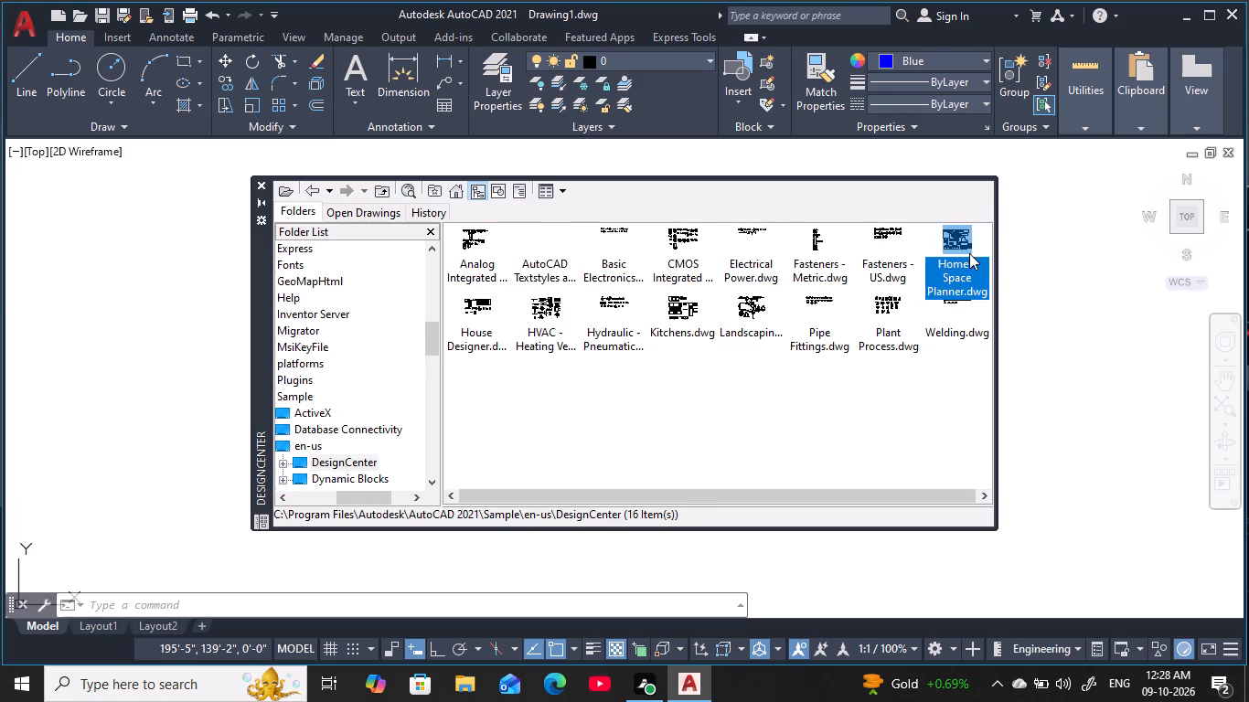
pyautogui.doubleClick(486, 257)
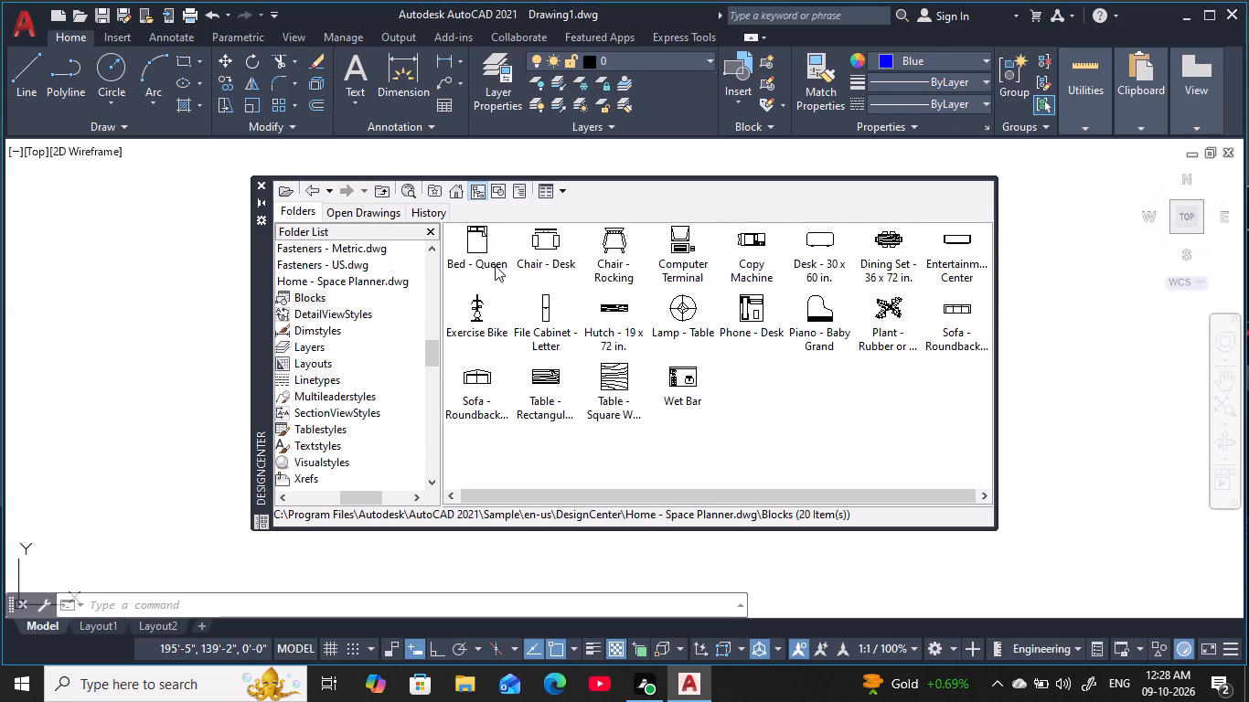
# Insert the Bed - Queen block and the two Sofa - Roundback blocks in the open space west of the plan.
pyautogui.moveTo(480, 244); pyautogui.dragTo(120, 276)
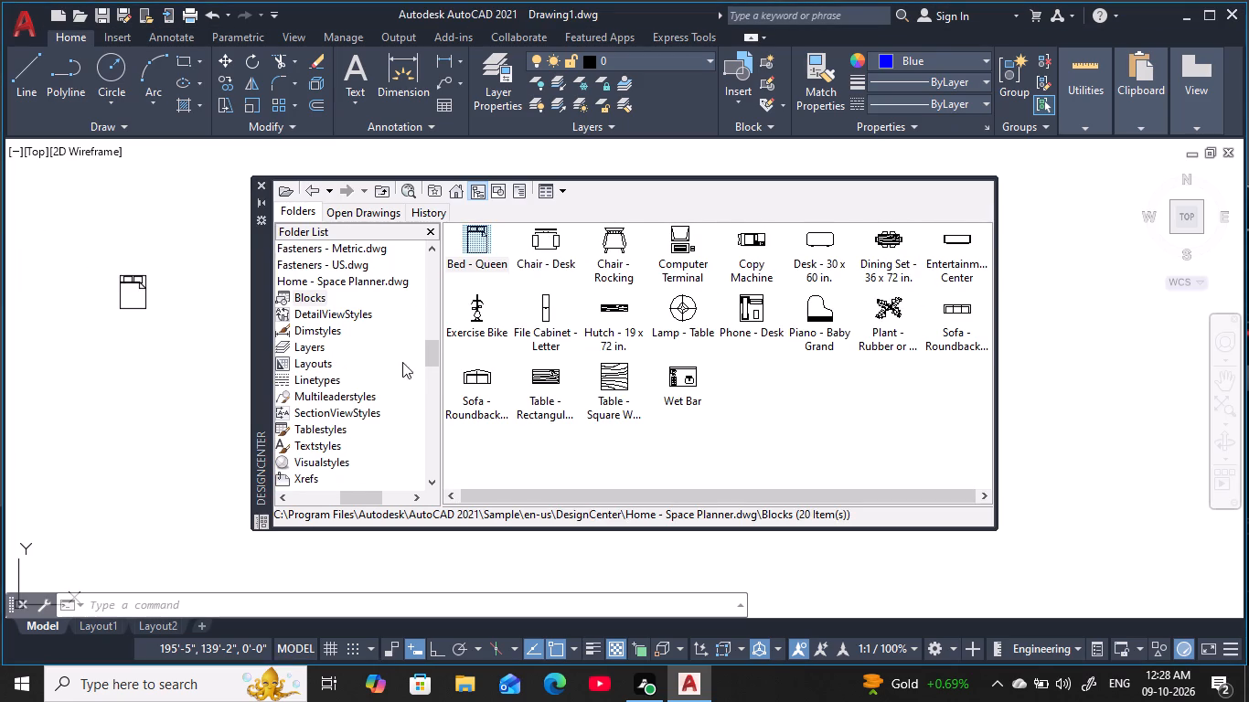
pyautogui.moveTo(485, 384); pyautogui.dragTo(159, 402)
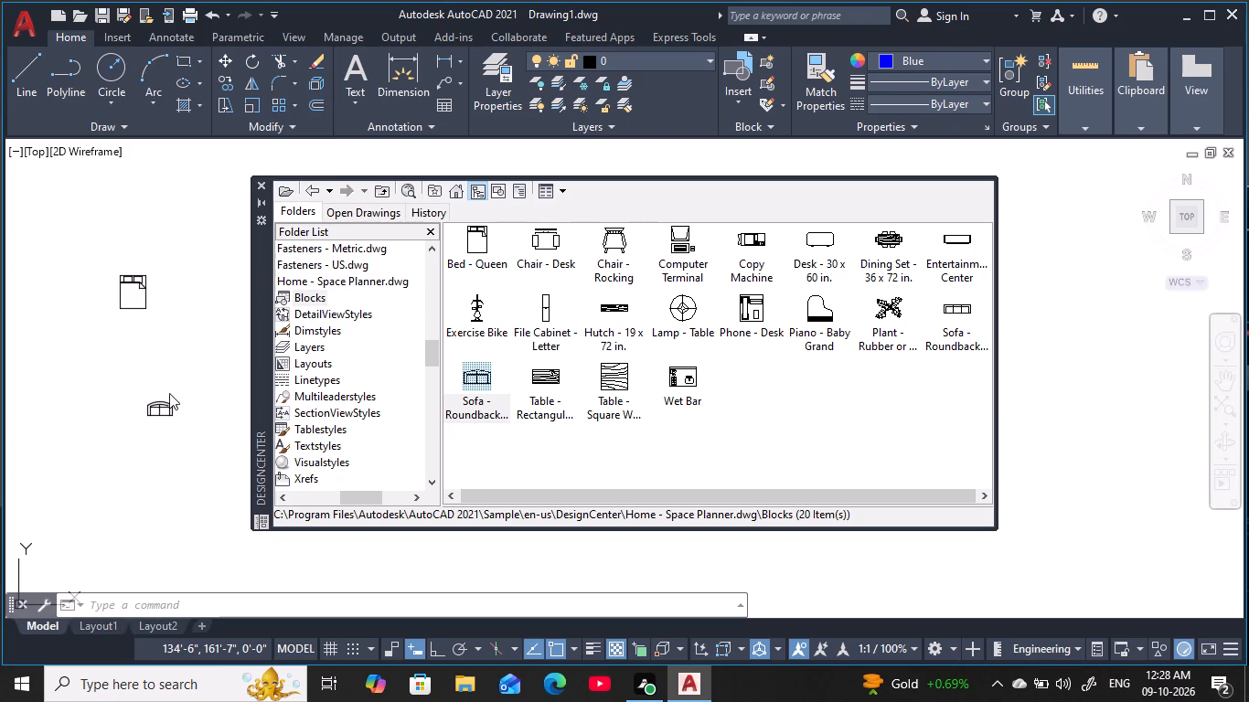
pyautogui.moveTo(944, 315); pyautogui.dragTo(292, 480)
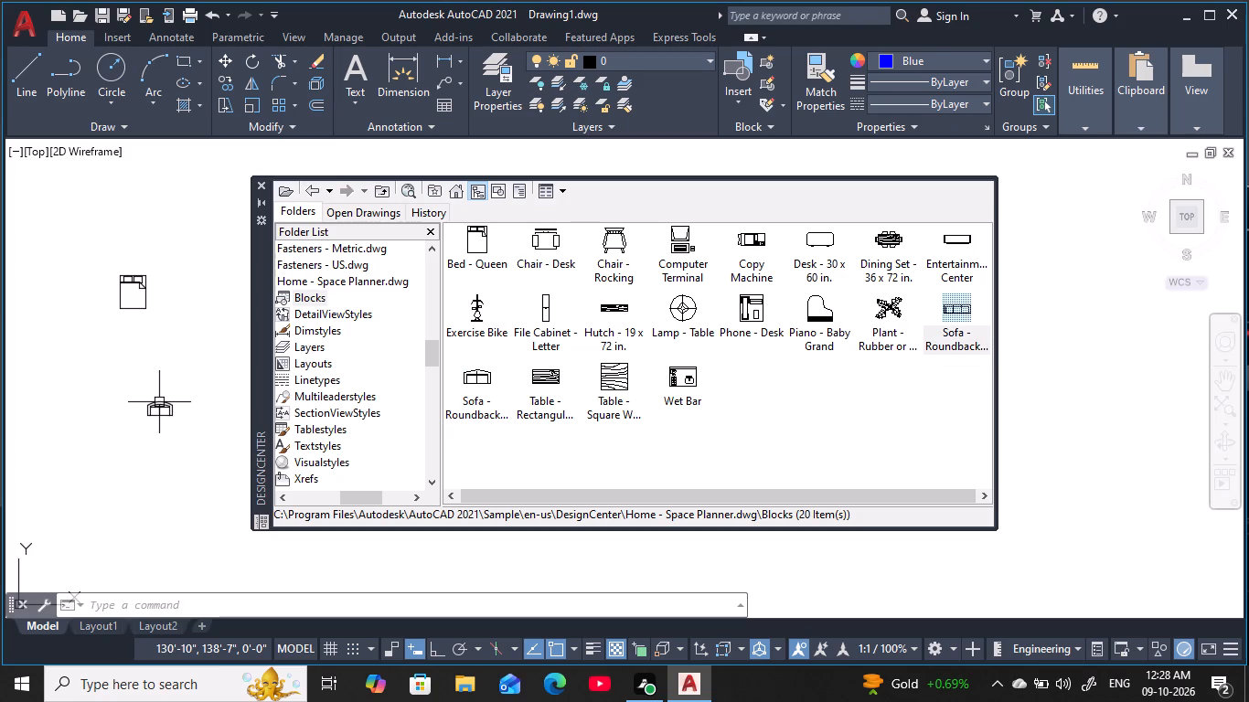
pyautogui.moveTo(292, 480); pyautogui.dragTo(186, 327)
# Add the square table, rectangular table, Entertainment Center and Chair - Desk blocks around the bed and sofas, and close DesignCenter.
pyautogui.moveTo(611, 389); pyautogui.dragTo(192, 498)
pyautogui.moveTo(545, 385); pyautogui.dragTo(121, 471)
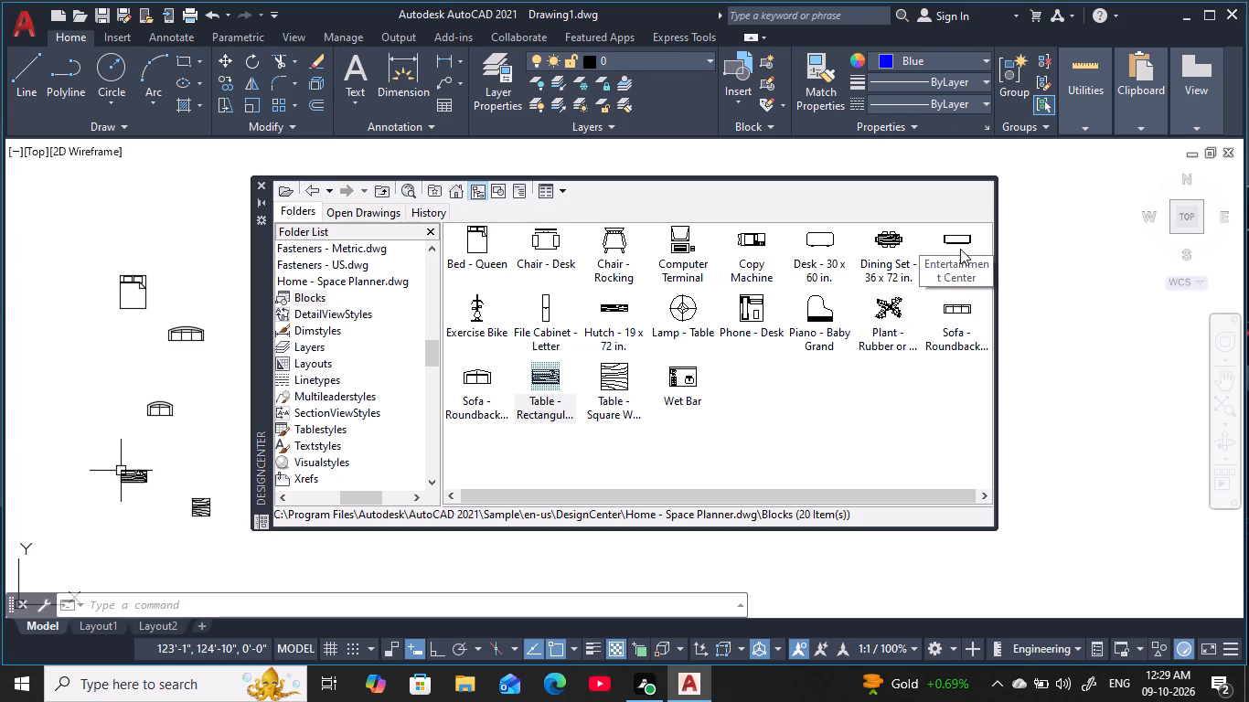
pyautogui.moveTo(964, 243); pyautogui.dragTo(186, 261)
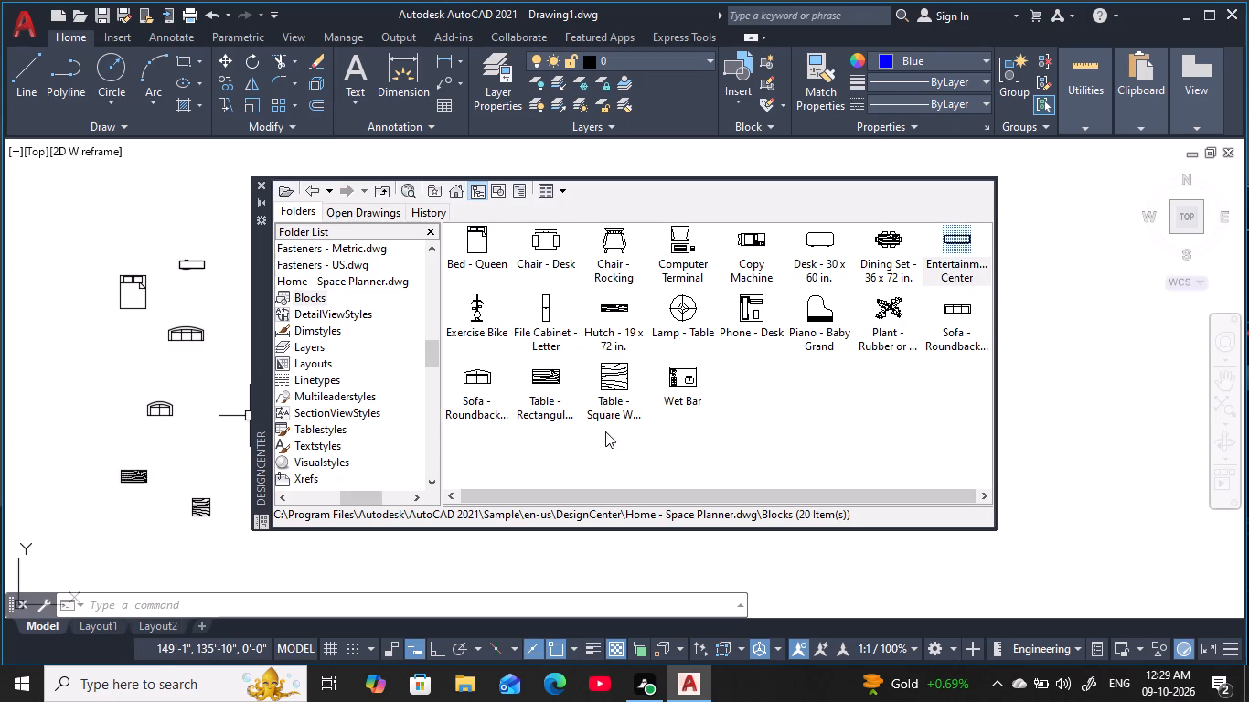
pyautogui.moveTo(547, 244); pyautogui.dragTo(149, 376)
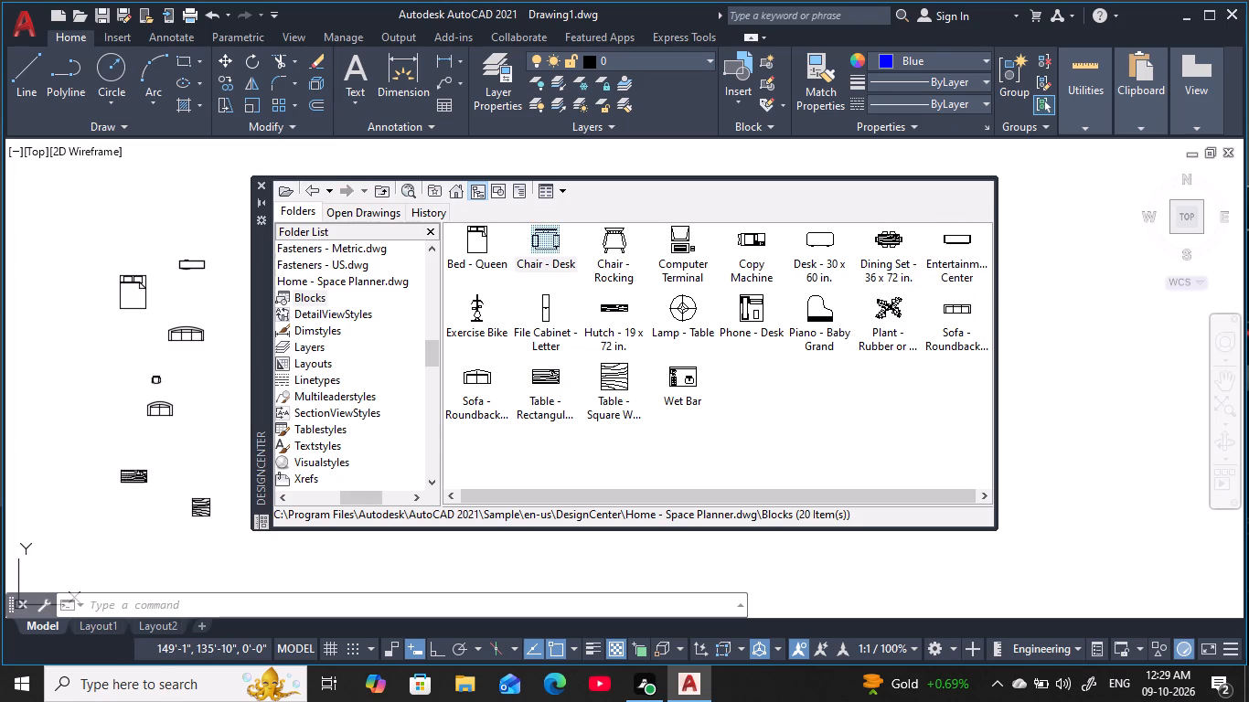
pyautogui.moveTo(149, 376); pyautogui.dragTo(101, 360)
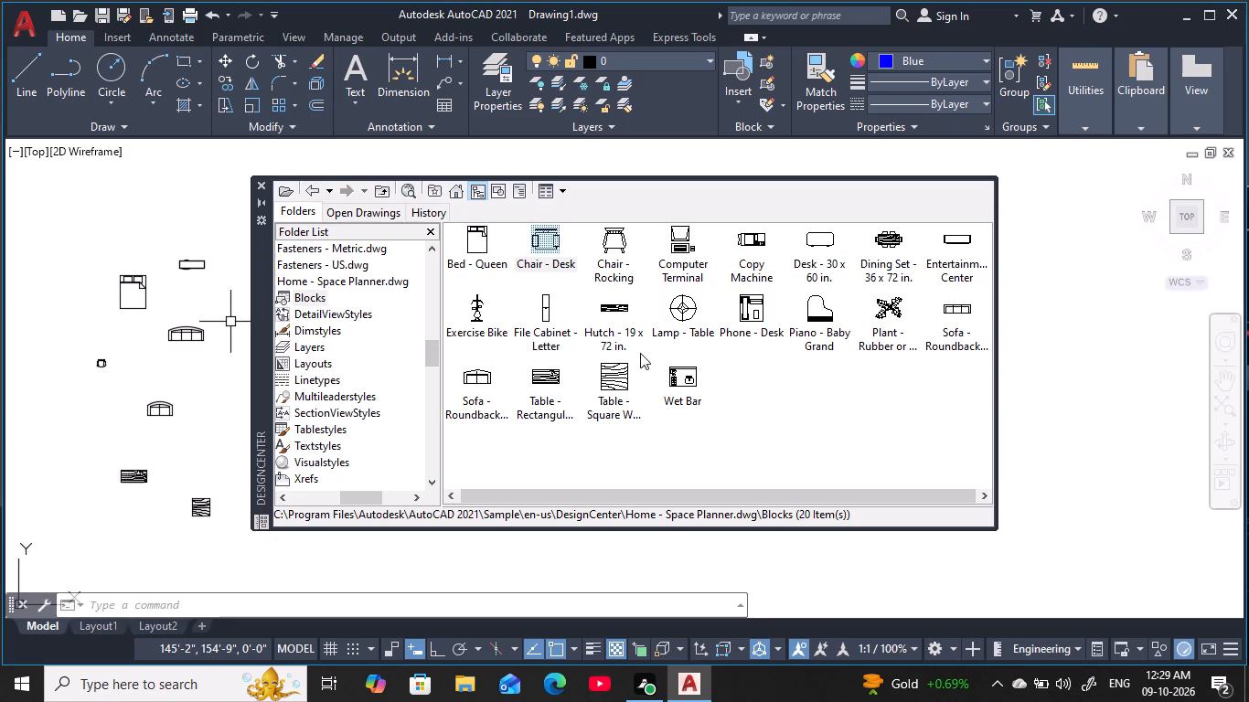
pyautogui.press('Escape')
pyautogui.press('Escape')
pyautogui.press('Escape')
pyautogui.press('Escape')
pyautogui.press('Escape')
pyautogui.press('Escape')
pyautogui.press('Escape')
pyautogui.press('Escape')
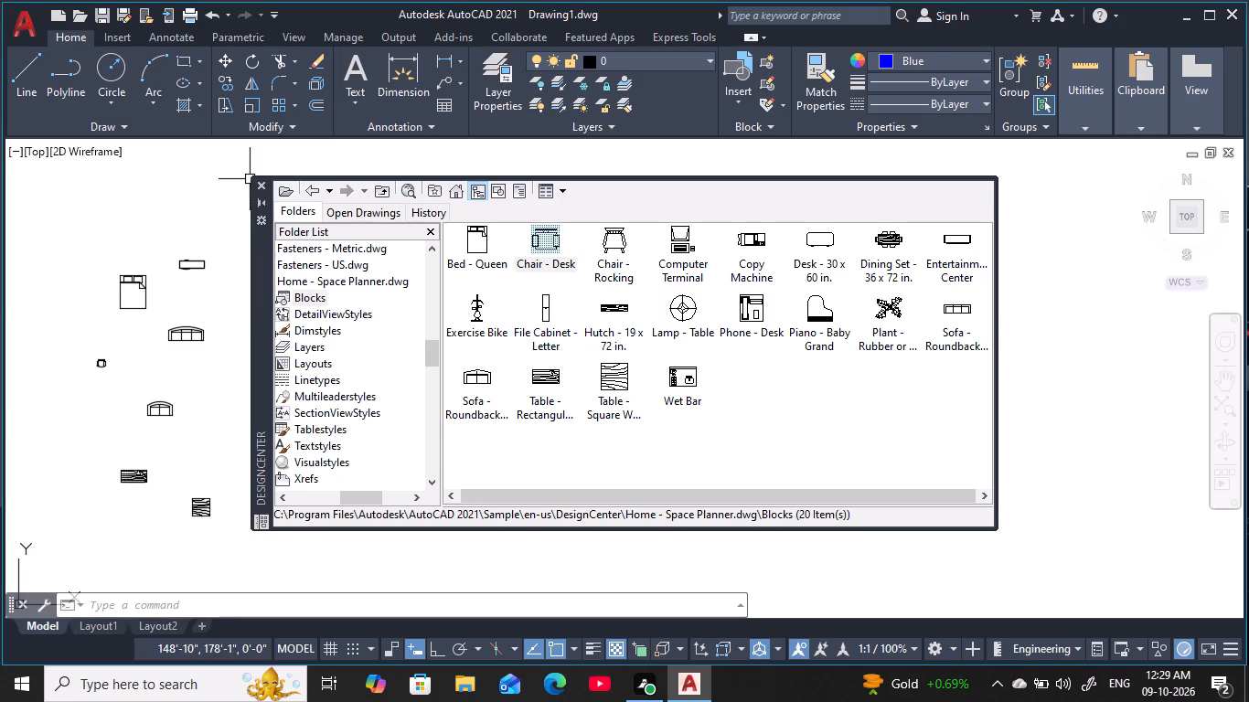
pyautogui.click(259, 183)
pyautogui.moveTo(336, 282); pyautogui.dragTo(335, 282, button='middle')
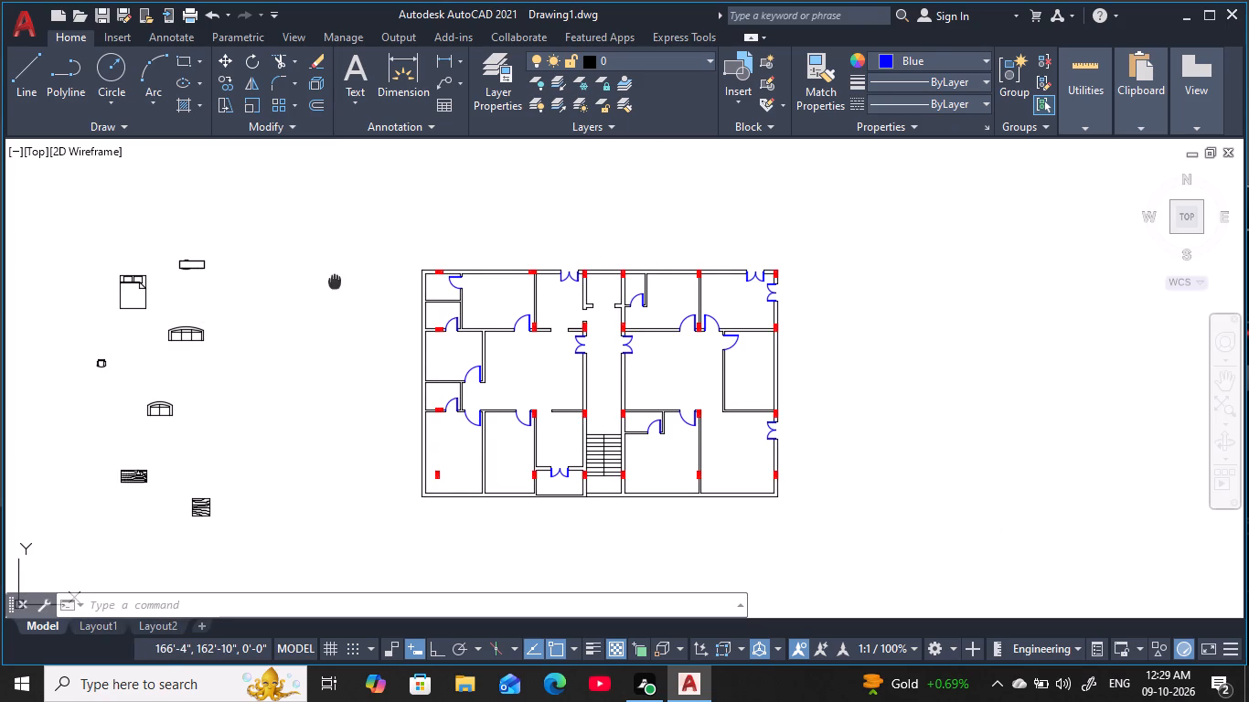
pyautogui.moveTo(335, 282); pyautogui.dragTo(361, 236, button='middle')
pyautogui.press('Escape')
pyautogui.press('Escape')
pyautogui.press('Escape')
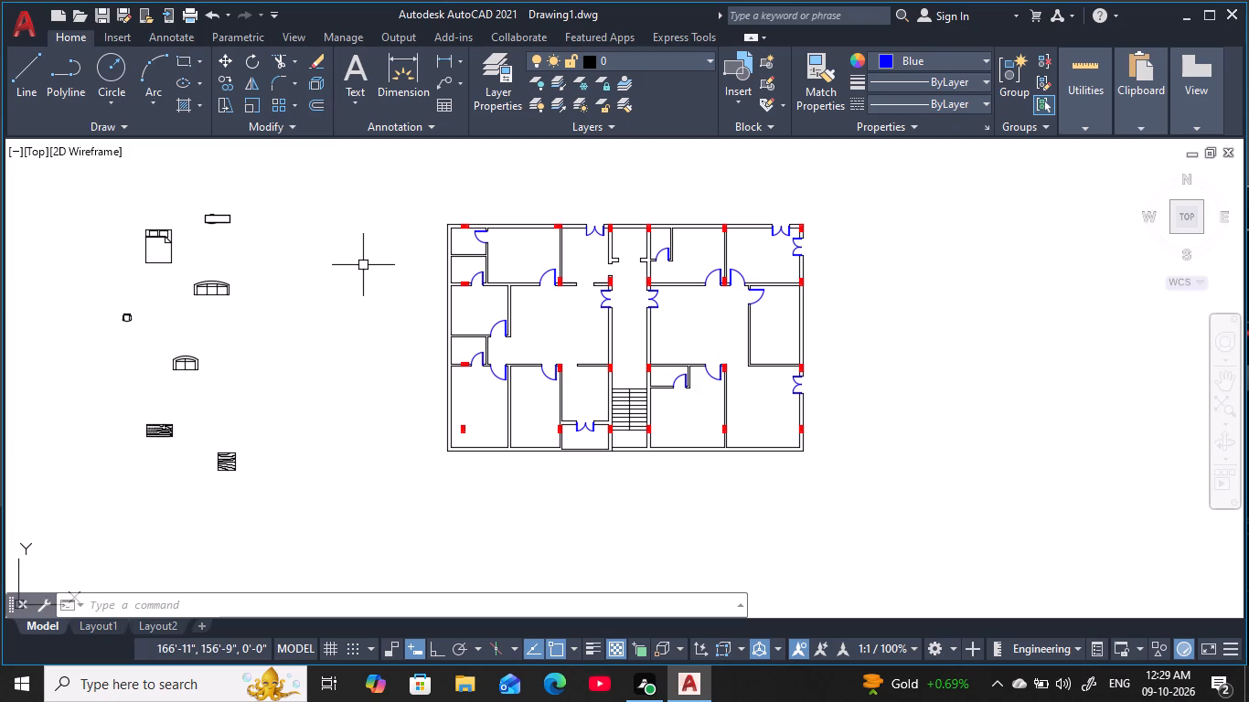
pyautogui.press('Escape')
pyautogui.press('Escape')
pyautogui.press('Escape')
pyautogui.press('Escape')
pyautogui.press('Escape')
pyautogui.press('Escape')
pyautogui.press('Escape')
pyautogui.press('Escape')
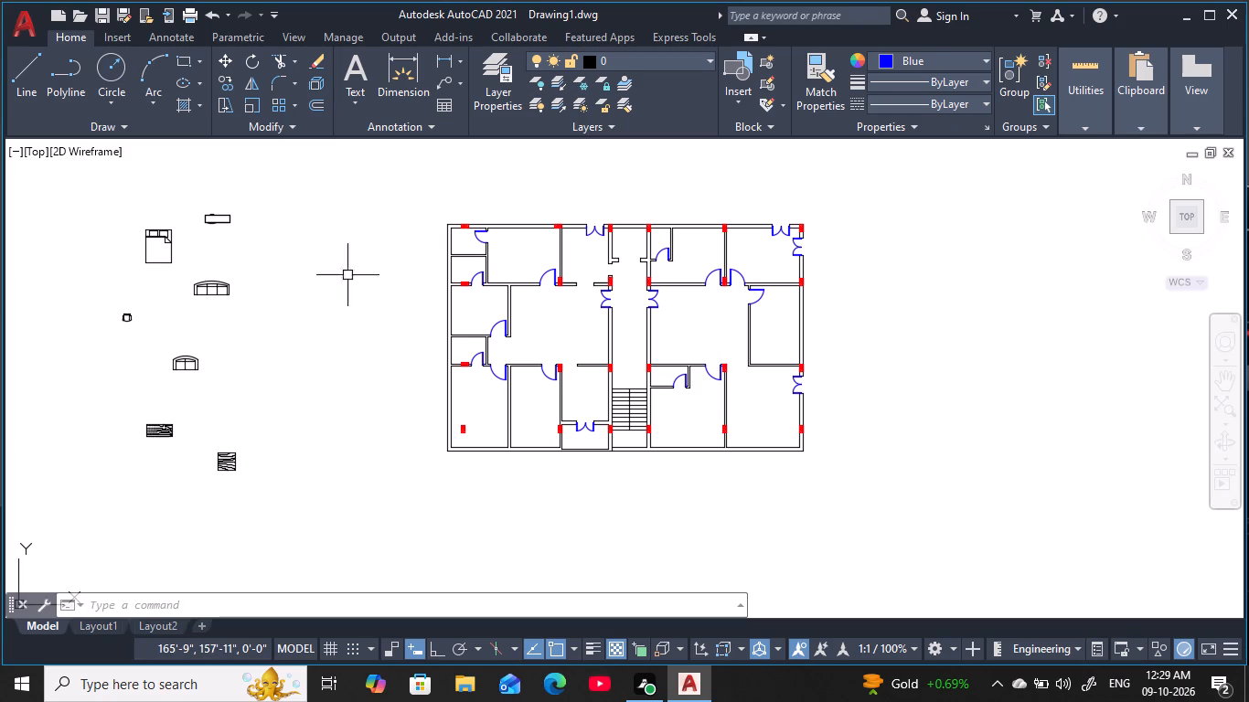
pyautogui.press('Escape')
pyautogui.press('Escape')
# Copy the queen bed horizontally eastward into the open space just west of the plan.
pyautogui.moveTo(156, 233); pyautogui.dragTo(220, 251, button='middle')
pyautogui.scroll(2, 220, 254)
pyautogui.moveTo(272, 269); pyautogui.dragTo(276, 267, button='middle')
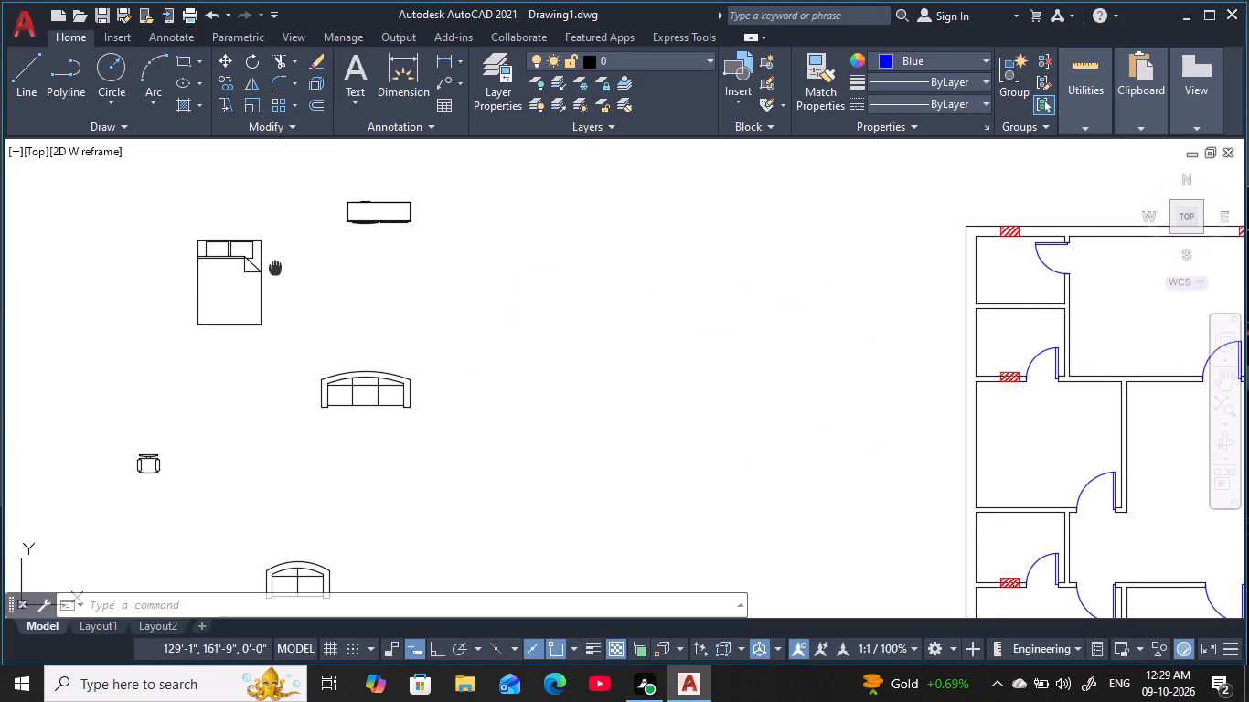
pyautogui.moveTo(276, 267); pyautogui.dragTo(289, 256, button='middle')
pyautogui.press('Escape')
pyautogui.press('Escape')
pyautogui.press('Escape')
pyautogui.press('Escape')
pyautogui.click(323, 332)
pyautogui.click(165, 201)
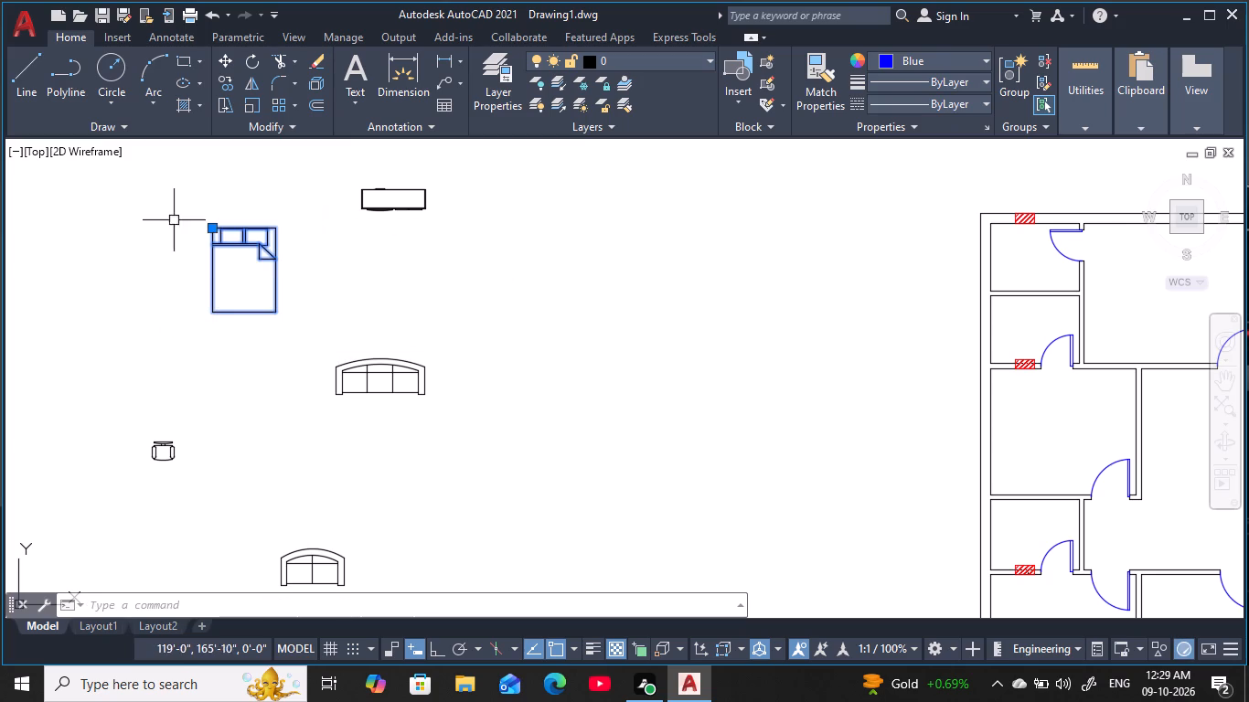
pyautogui.write('CO')
pyautogui.press('space')
pyautogui.click(271, 283)
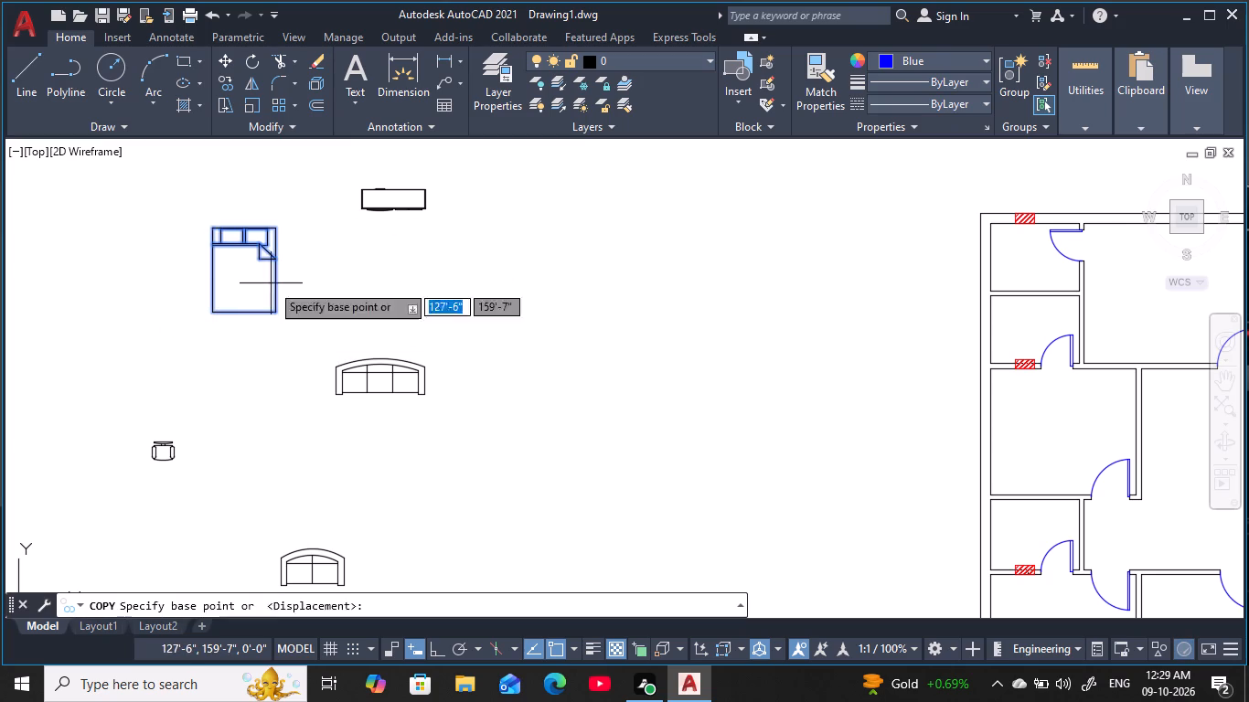
pyautogui.click(795, 282)
pyautogui.press('Escape')
pyautogui.press('Escape')
pyautogui.press('Escape')
pyautogui.press('Escape')
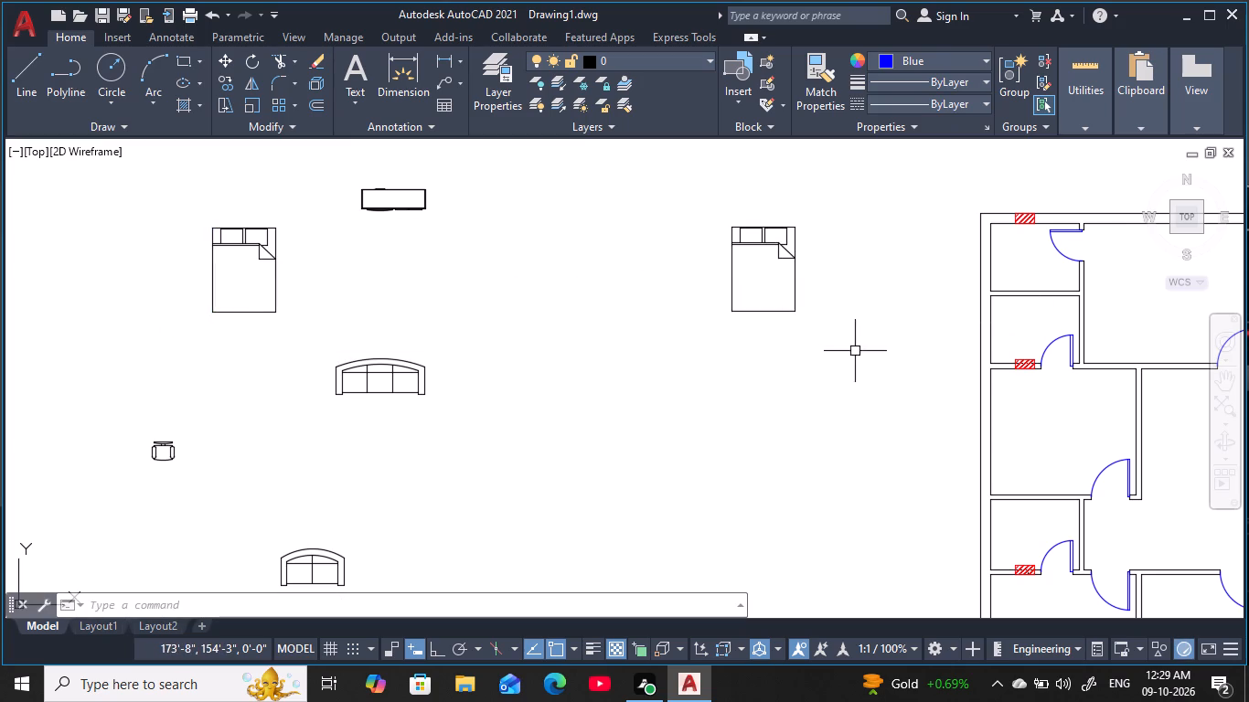
# Rotate the copied queen bed 180 degrees with Ortho on, so its pillows face south.
pyautogui.click(855, 351)
pyautogui.click(649, 209)
pyautogui.write('RO')
pyautogui.press('space')
pyautogui.click(785, 248)
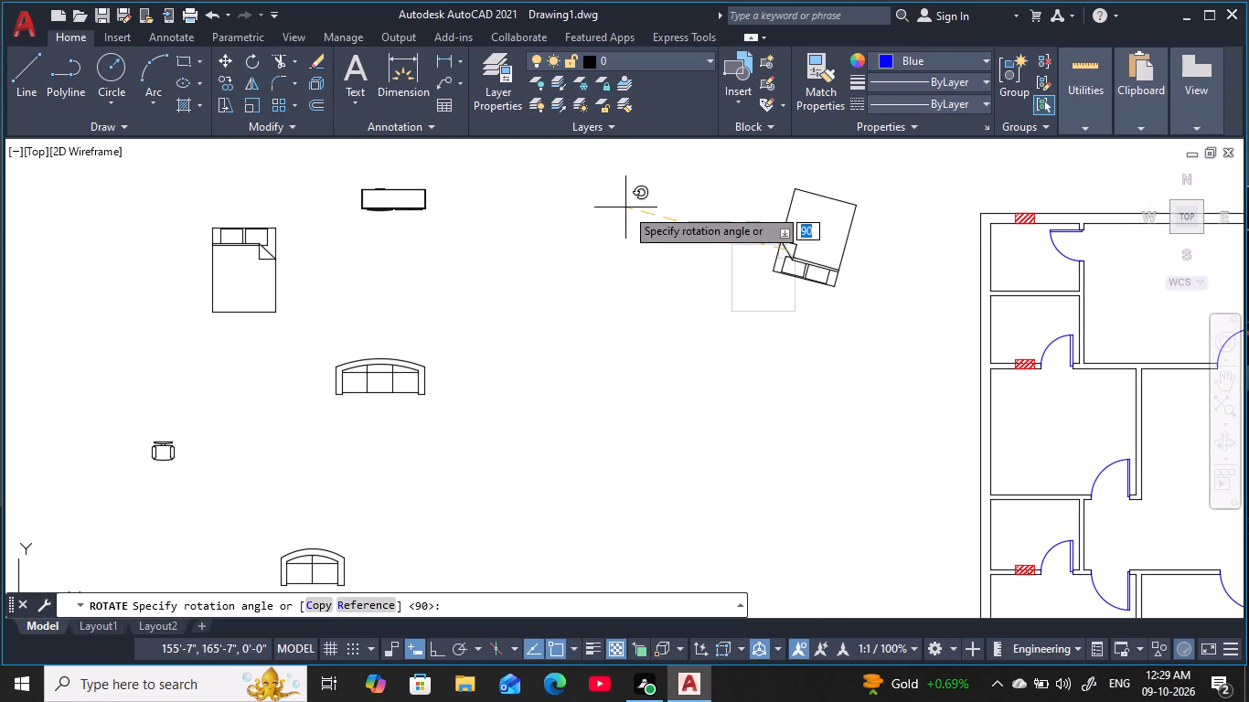
pyautogui.press('F8')
pyautogui.click(619, 234)
pyautogui.press('Escape')
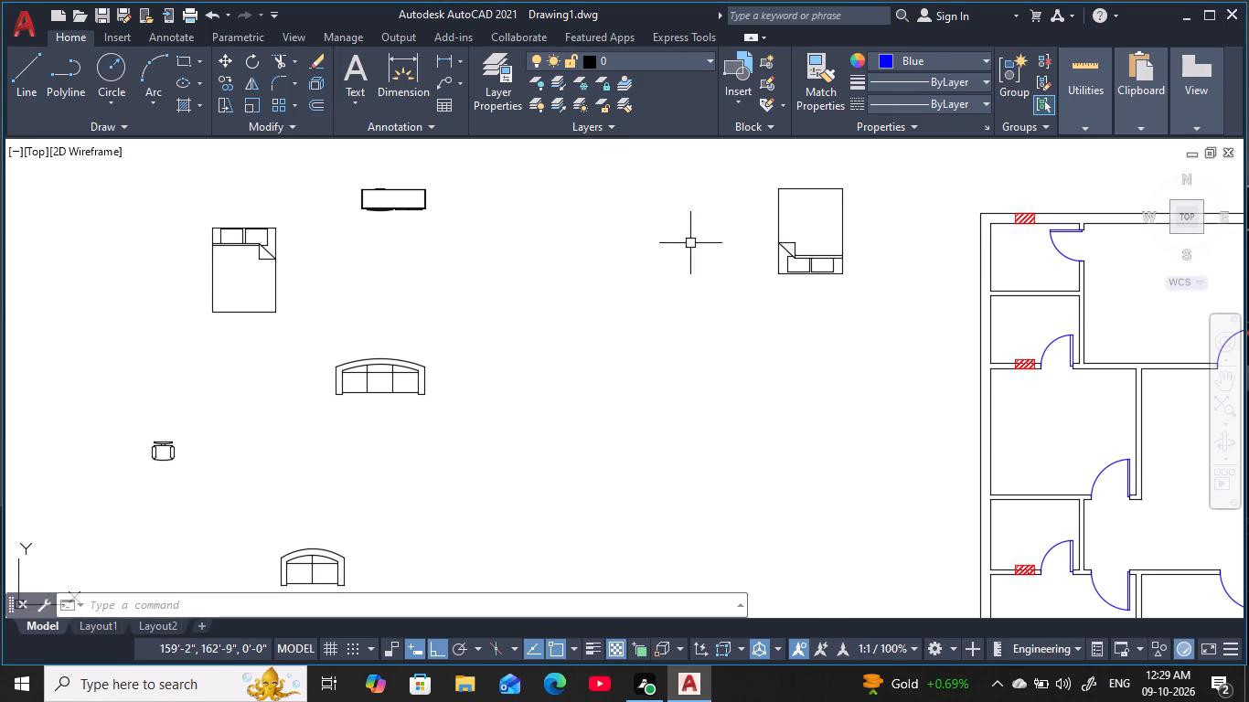
# Move the original queen bed about 37 ft east, beside the bed whose pillows face south.
pyautogui.press('Escape')
pyautogui.press('Escape')
pyautogui.press('Escape')
pyautogui.click(226, 261)
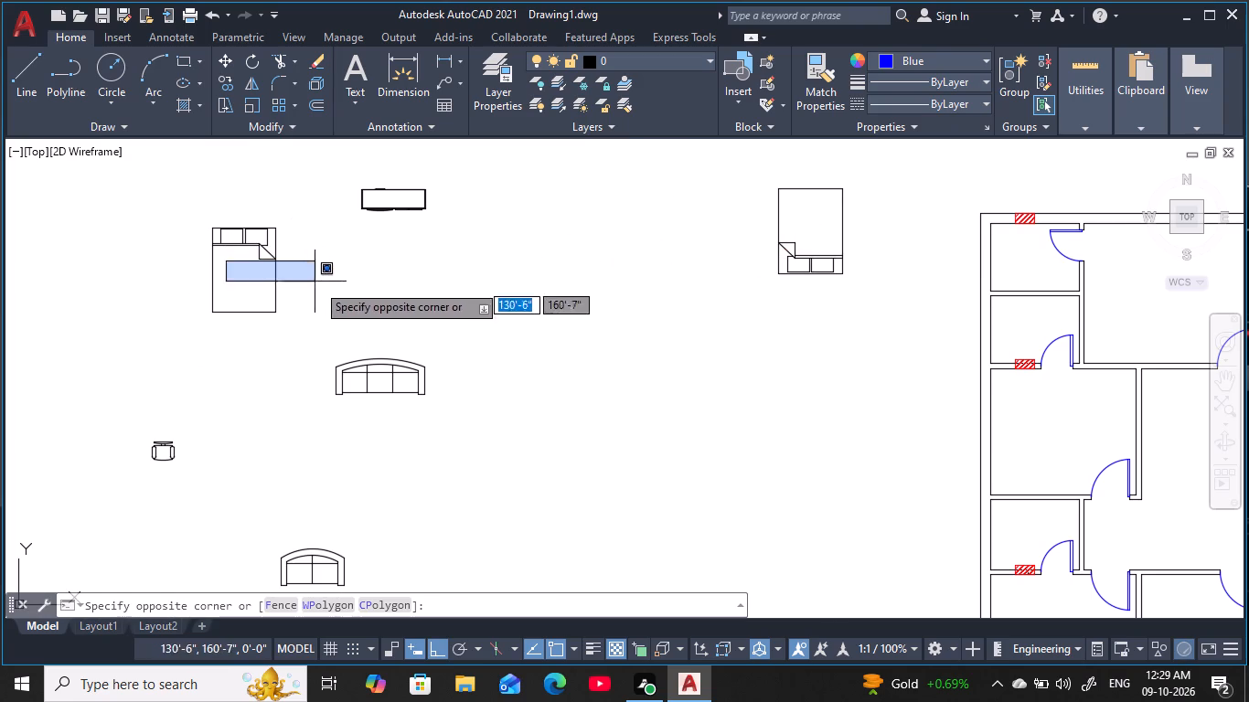
pyautogui.click(324, 293)
pyautogui.click(320, 310)
pyautogui.click(168, 207)
pyautogui.press('m')
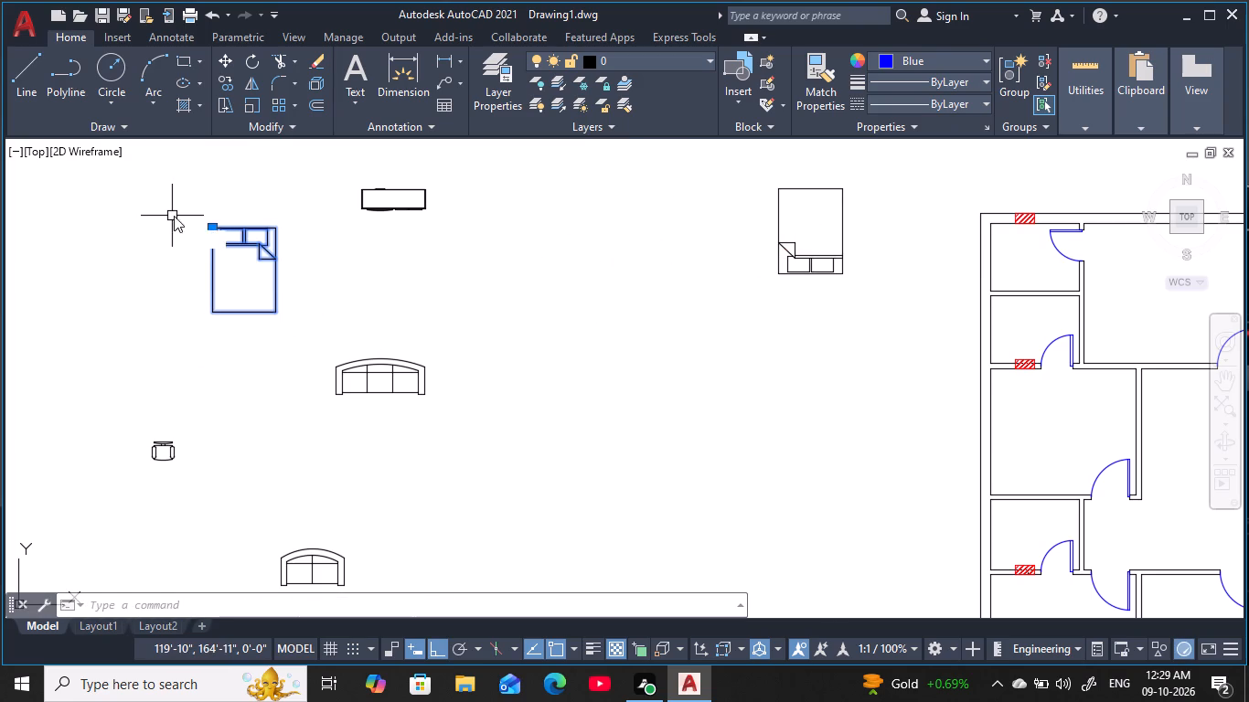
pyautogui.press('space')
pyautogui.moveTo(201, 248); pyautogui.dragTo(204, 258)
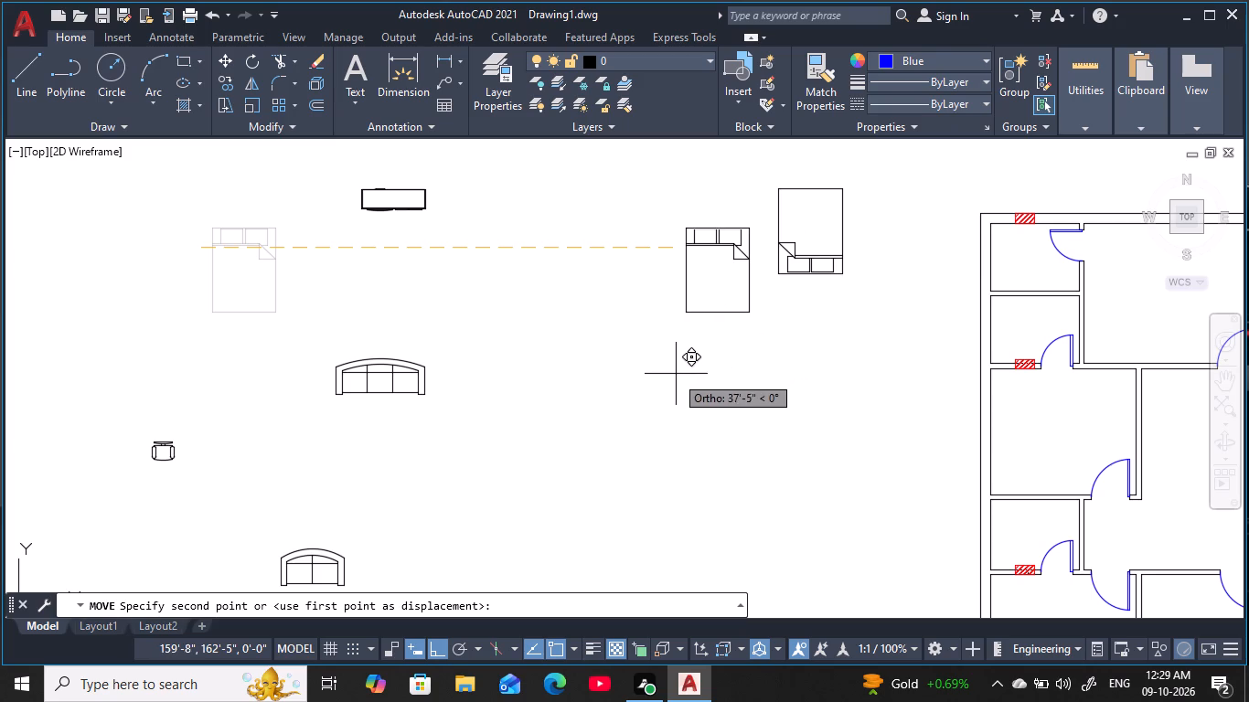
pyautogui.click(667, 380)
pyautogui.scroll(-1, 742, 350)
pyautogui.moveTo(738, 350); pyautogui.dragTo(400, 305, button='middle')
pyautogui.scroll(-1, 541, 307)
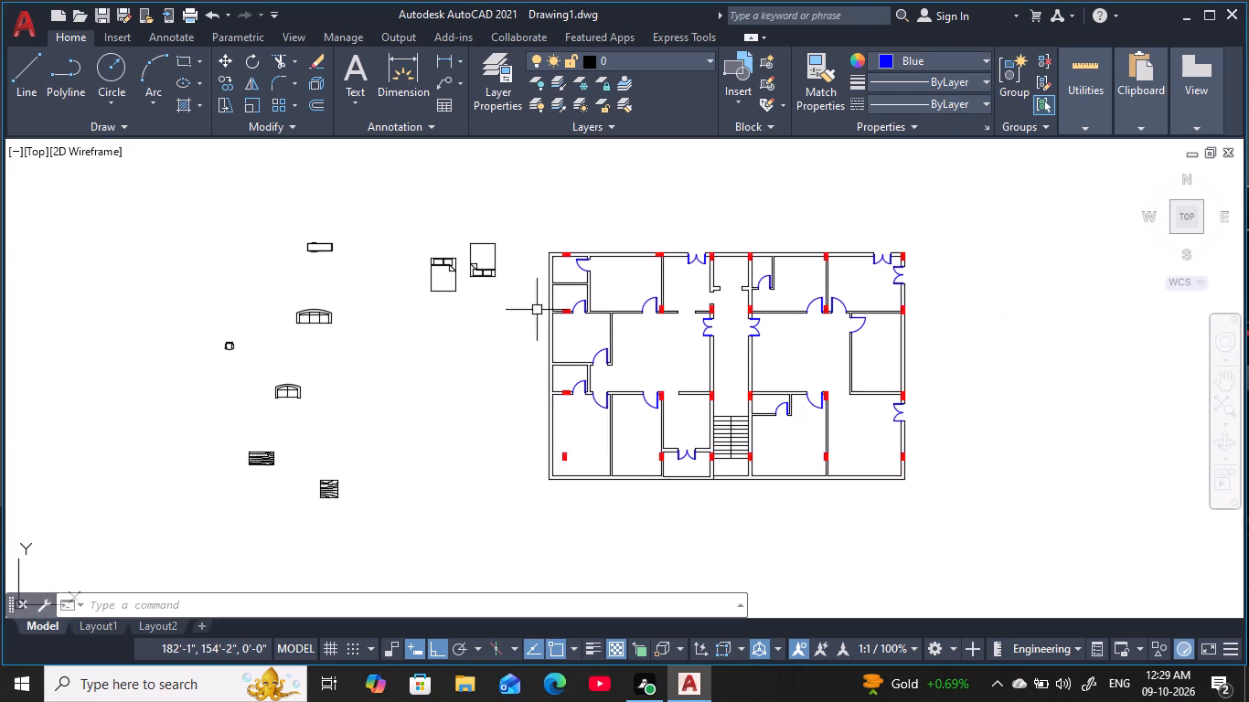
pyautogui.moveTo(529, 311); pyautogui.dragTo(516, 277, button='middle')
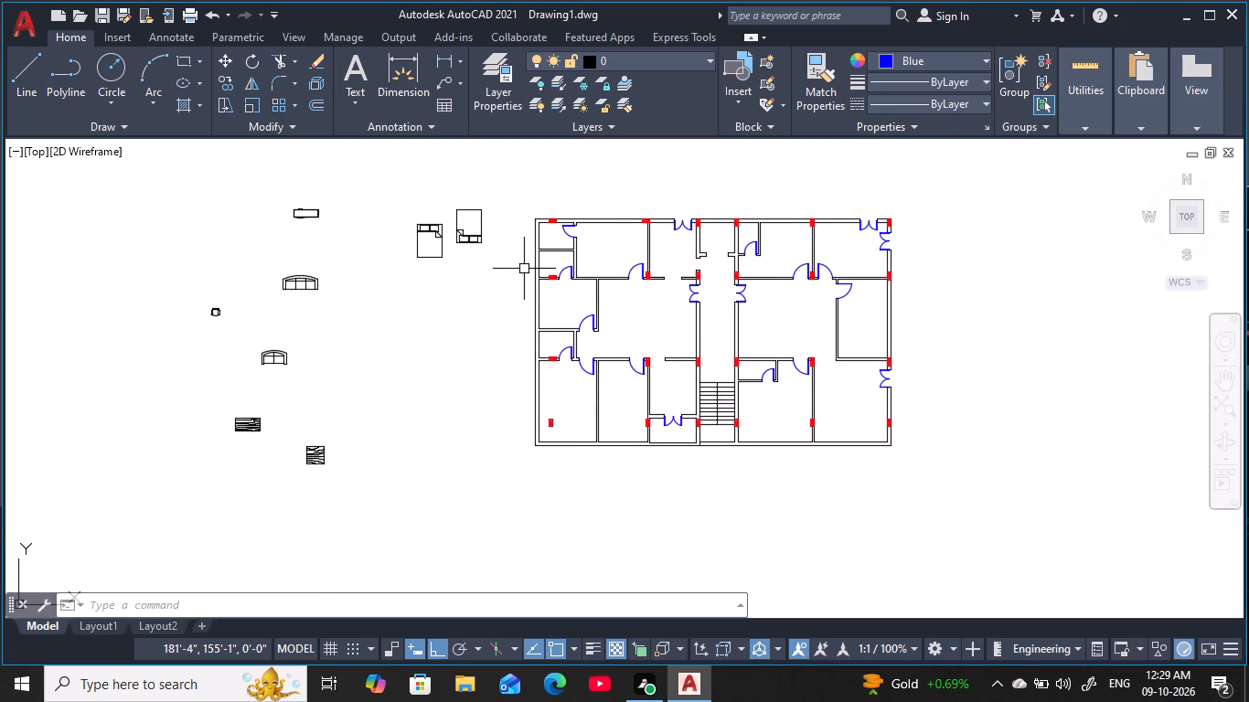
pyautogui.press('Escape')
pyautogui.press('Escape')
pyautogui.press('Escape')
pyautogui.press('Escape')
# Copy the bed with its pillows facing north straight south into the open space west of the plan.
pyautogui.click(419, 226)
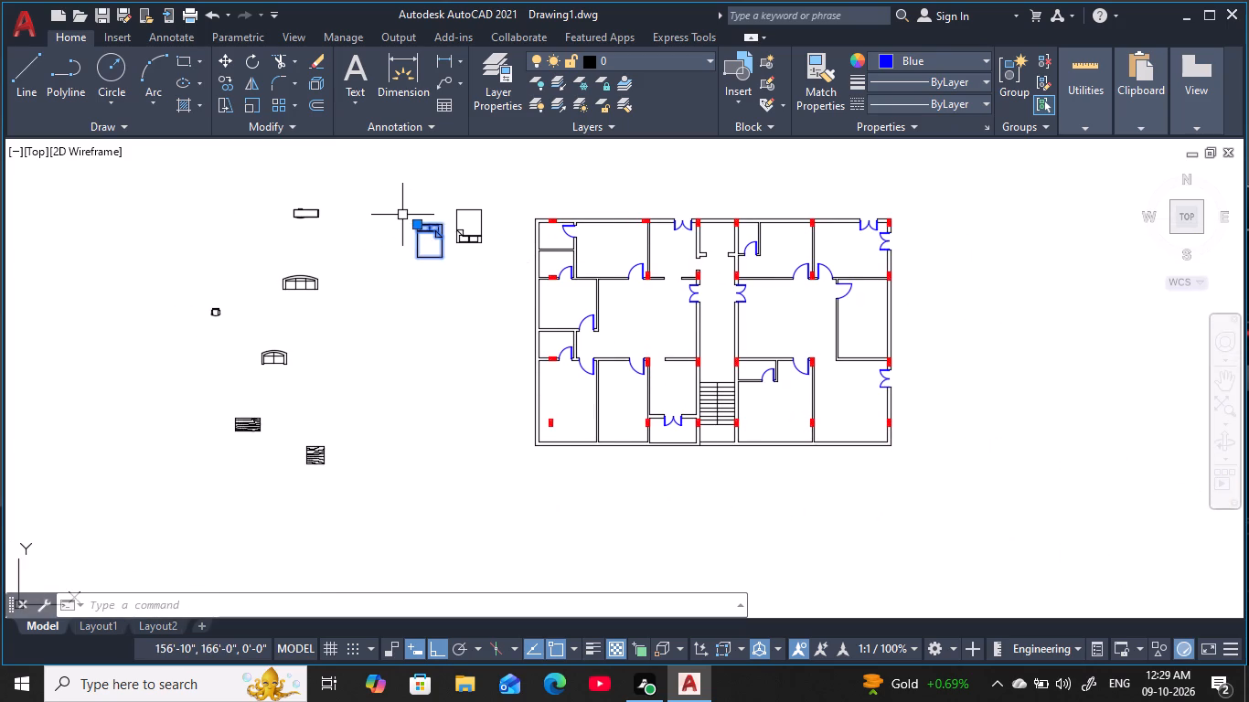
pyautogui.press('c')
pyautogui.write('O')
pyautogui.press('space')
pyautogui.click(408, 240)
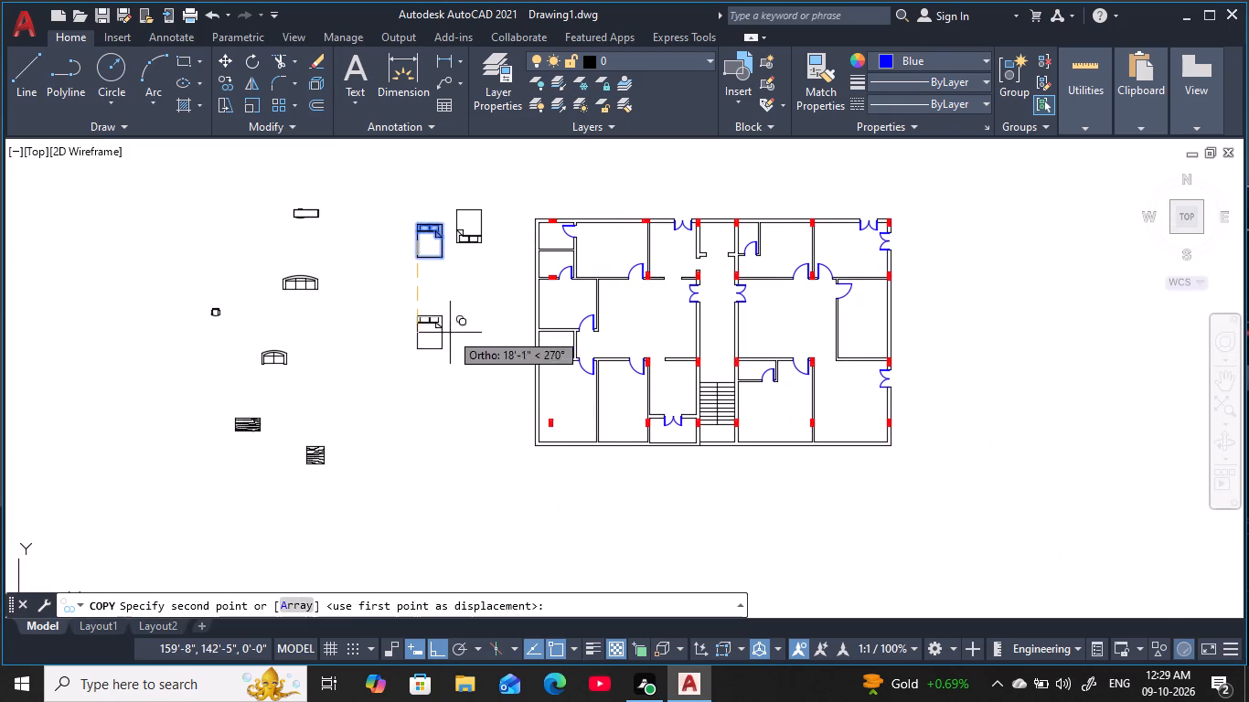
pyautogui.click(454, 344)
pyautogui.press('Escape')
pyautogui.press('Escape')
pyautogui.press('Escape')
pyautogui.press('Escape')
pyautogui.moveTo(450, 328); pyautogui.dragTo(468, 301, button='middle')
pyautogui.press('Escape')
pyautogui.press('Escape')
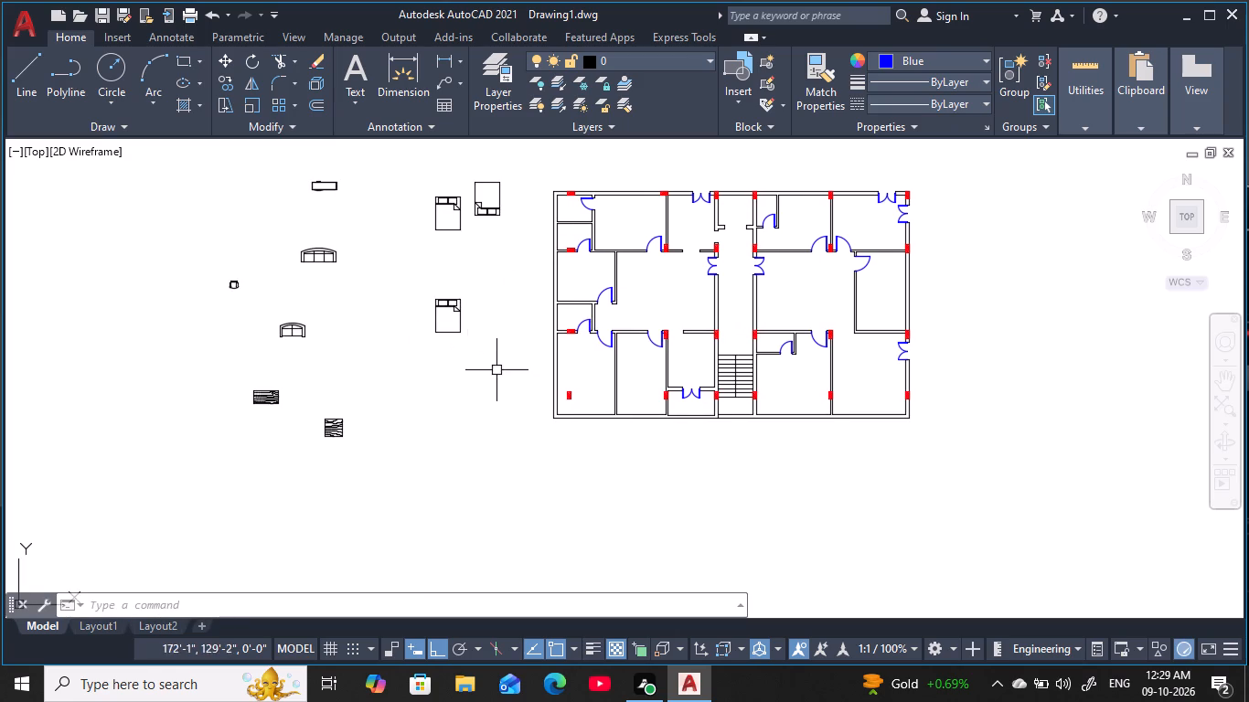
# Rotate the new southern bed copy 90 degrees counterclockwise so its pillows face west.
pyautogui.click(497, 373)
pyautogui.click(422, 295)
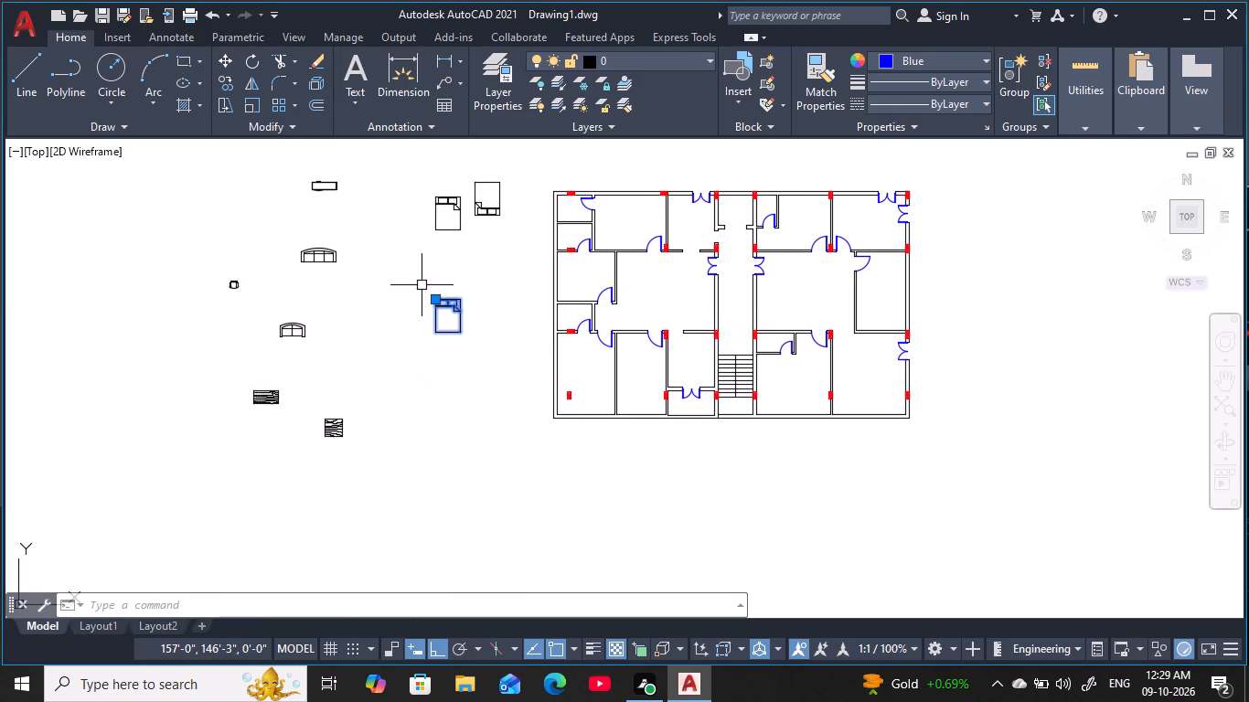
pyautogui.press('r')
pyautogui.write('O')
pyautogui.press('space')
pyautogui.click(446, 288)
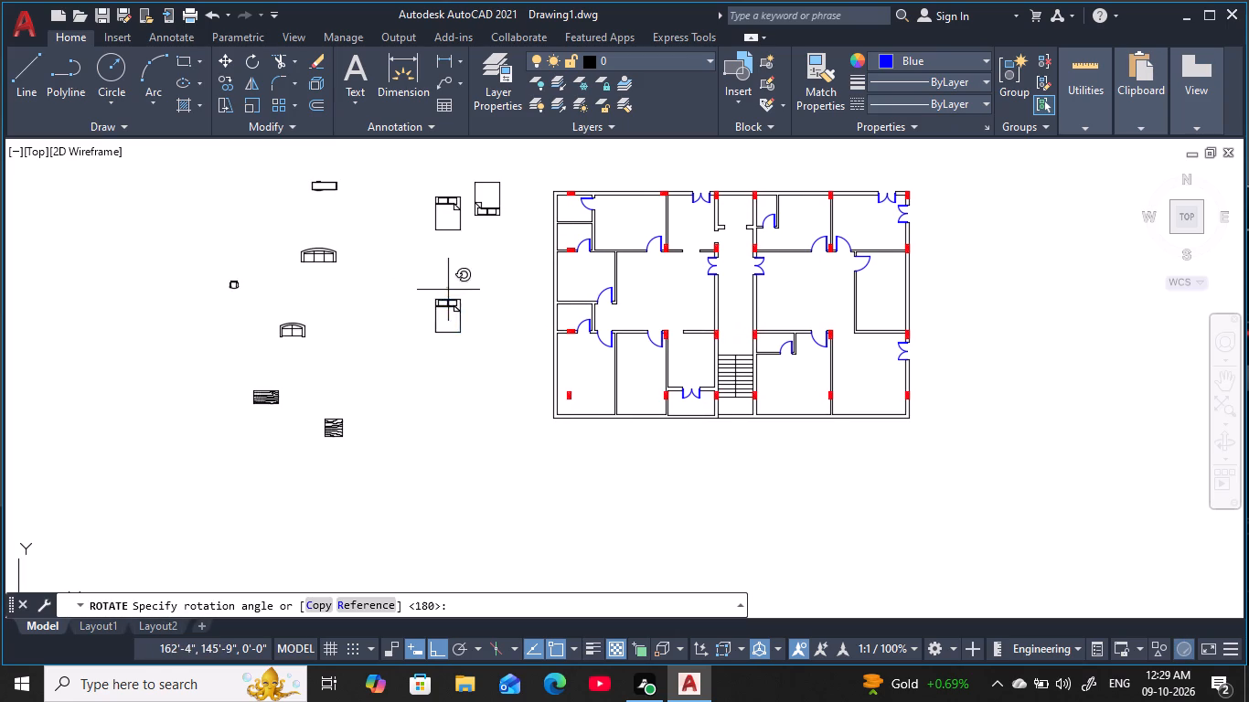
pyautogui.click(458, 250)
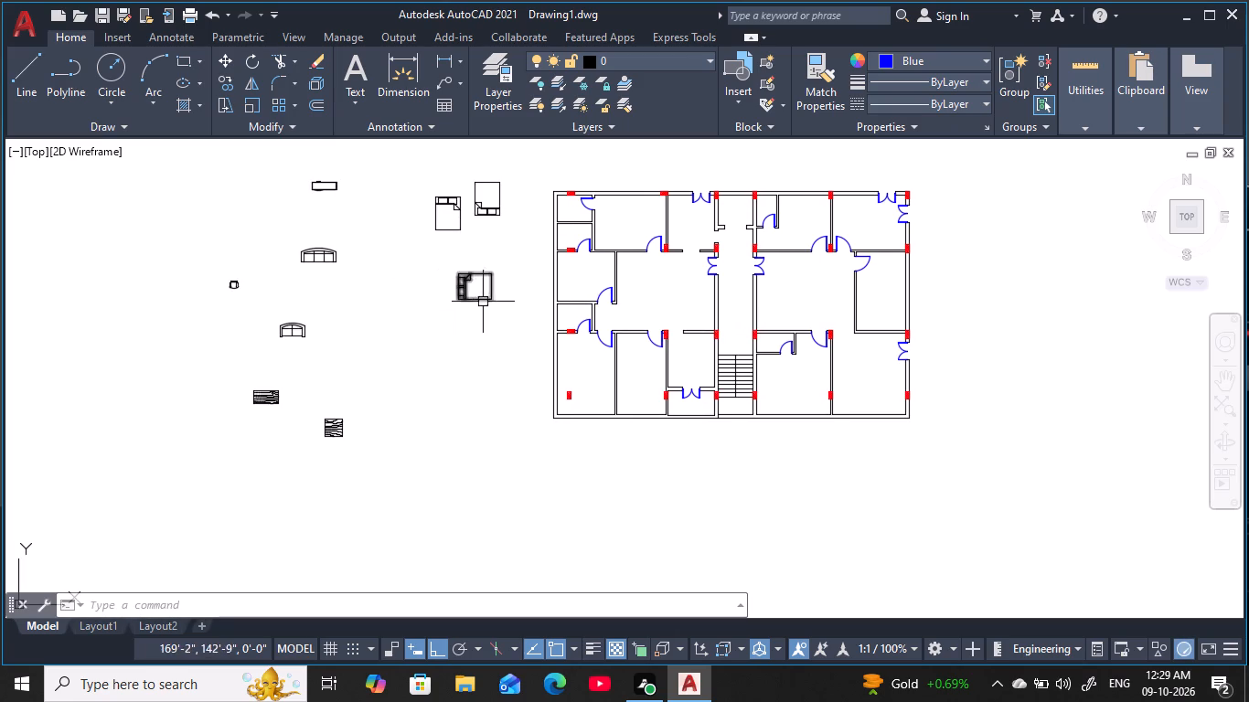
pyautogui.moveTo(497, 272); pyautogui.dragTo(481, 272, button='middle')
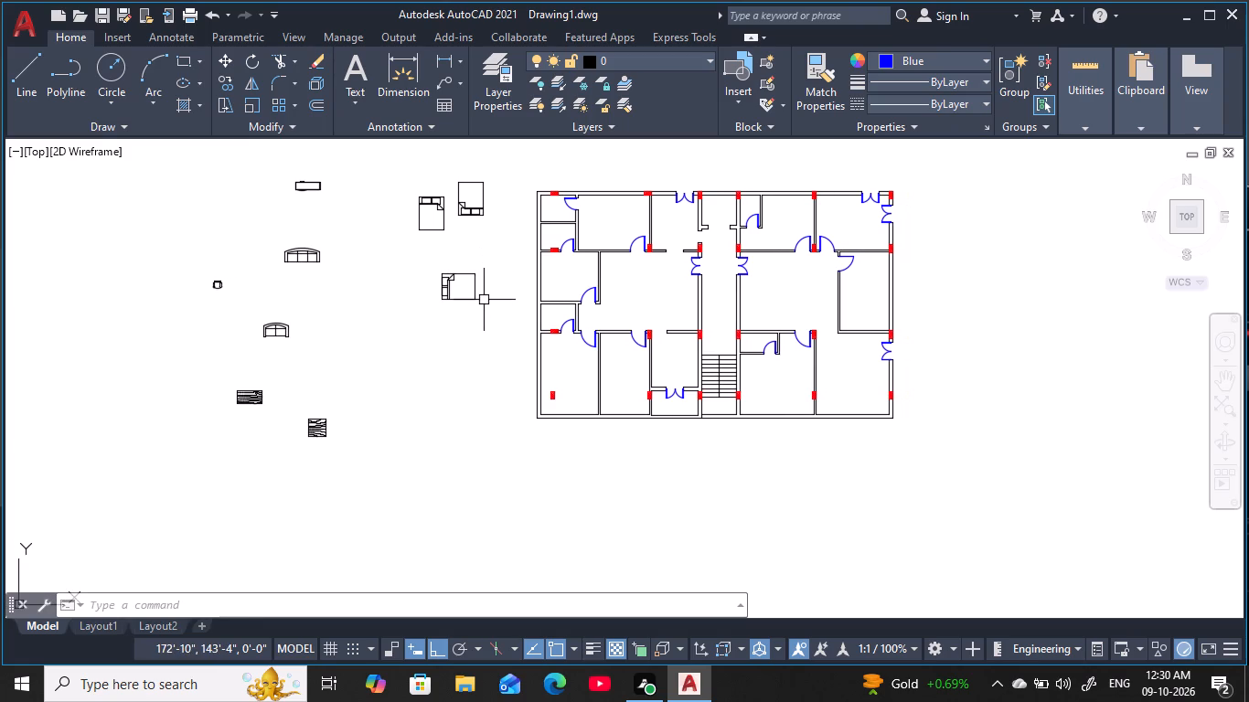
pyautogui.press('Escape')
pyautogui.press('Escape')
pyautogui.press('Escape')
pyautogui.press('Escape')
pyautogui.press('Escape')
pyautogui.press('Escape')
pyautogui.press('Escape')
pyautogui.press('Escape')
pyautogui.press('Escape')
pyautogui.press('Escape')
pyautogui.press('Escape')
pyautogui.moveTo(471, 244); pyautogui.dragTo(487, 268, button='middle')
pyautogui.press('Escape')
pyautogui.press('Escape')
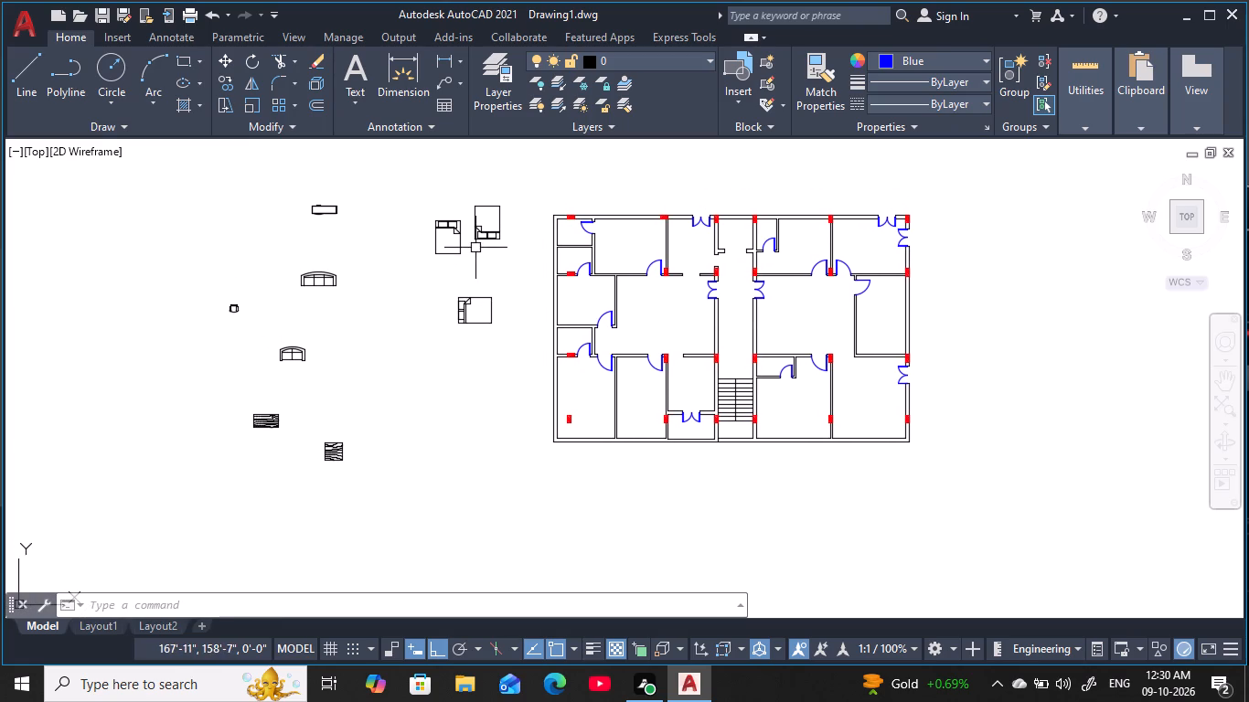
pyautogui.press('Escape')
pyautogui.moveTo(475, 248); pyautogui.dragTo(471, 295, button='middle')
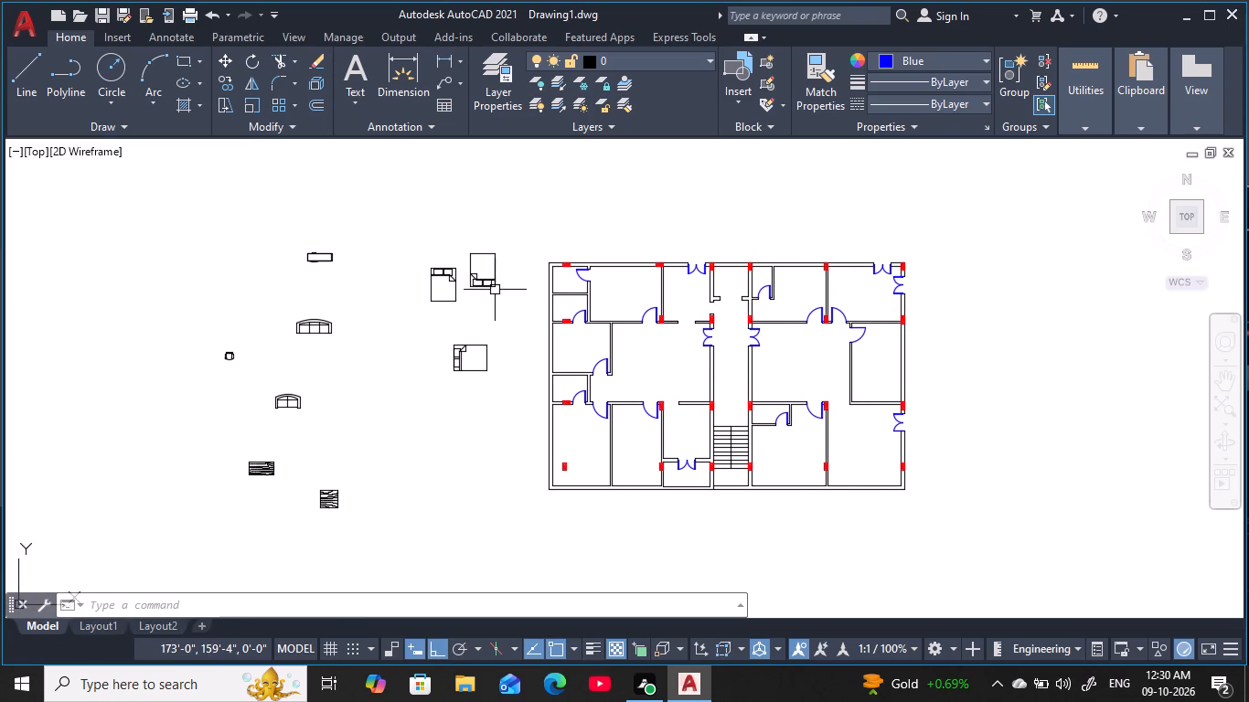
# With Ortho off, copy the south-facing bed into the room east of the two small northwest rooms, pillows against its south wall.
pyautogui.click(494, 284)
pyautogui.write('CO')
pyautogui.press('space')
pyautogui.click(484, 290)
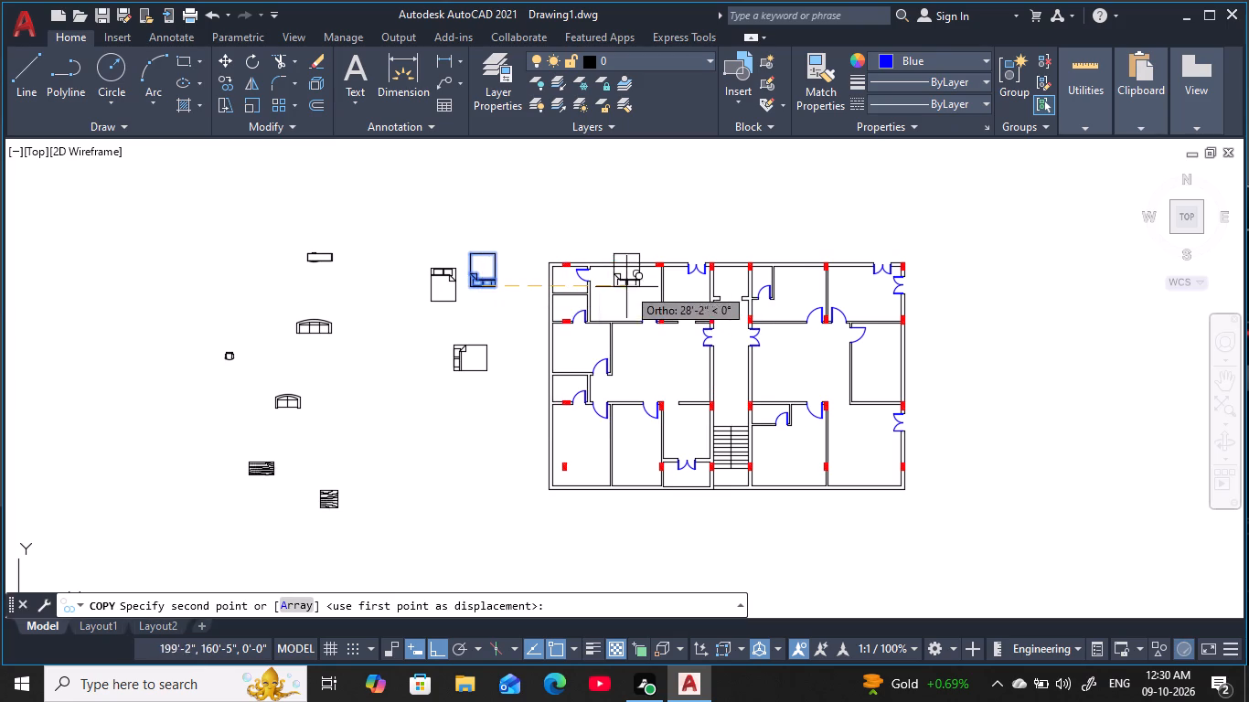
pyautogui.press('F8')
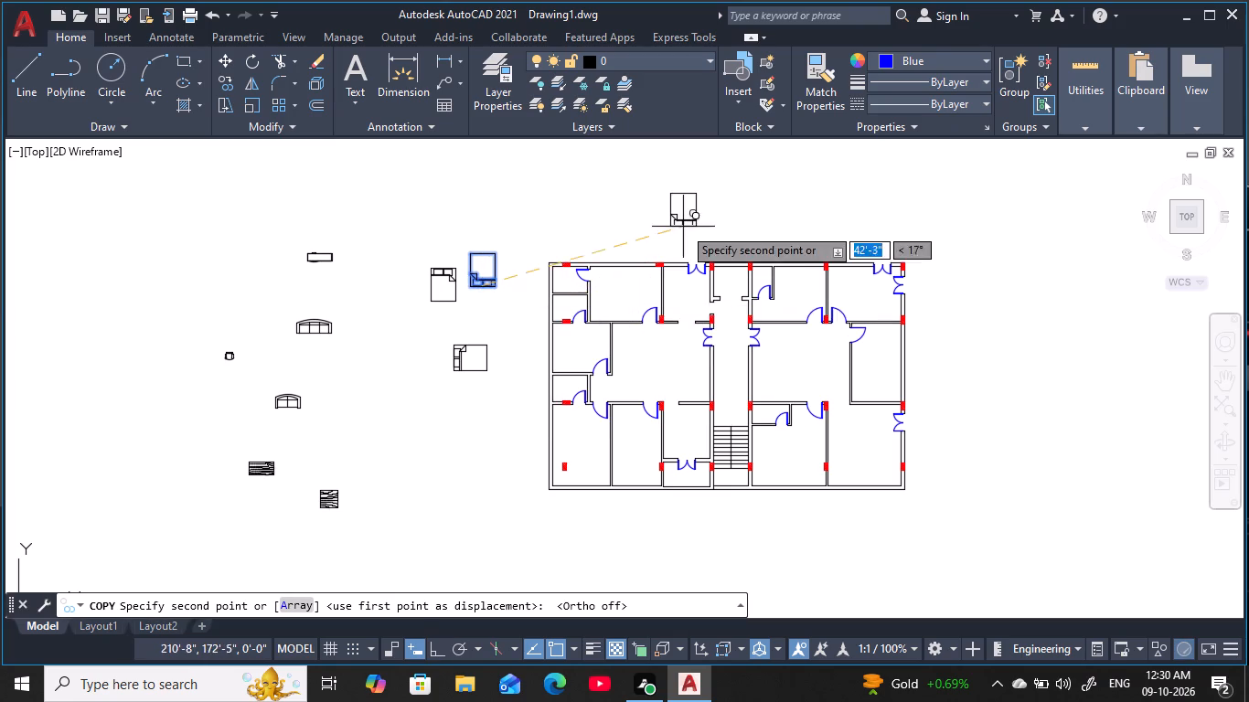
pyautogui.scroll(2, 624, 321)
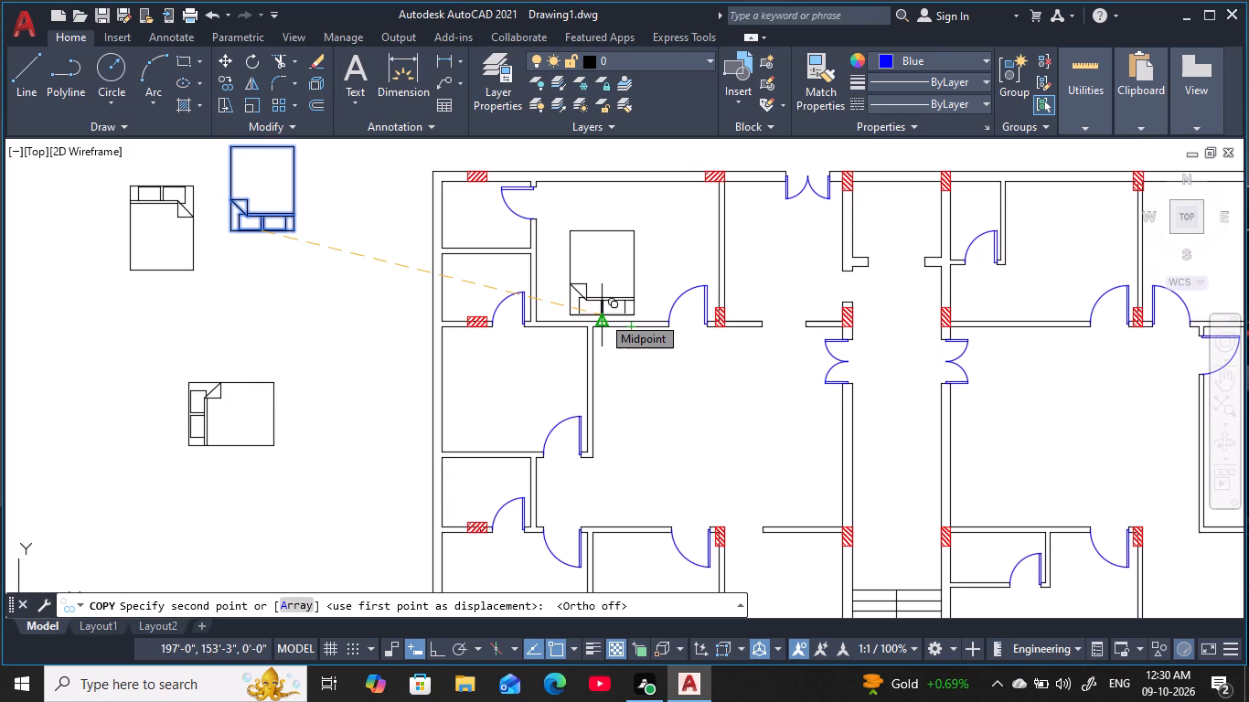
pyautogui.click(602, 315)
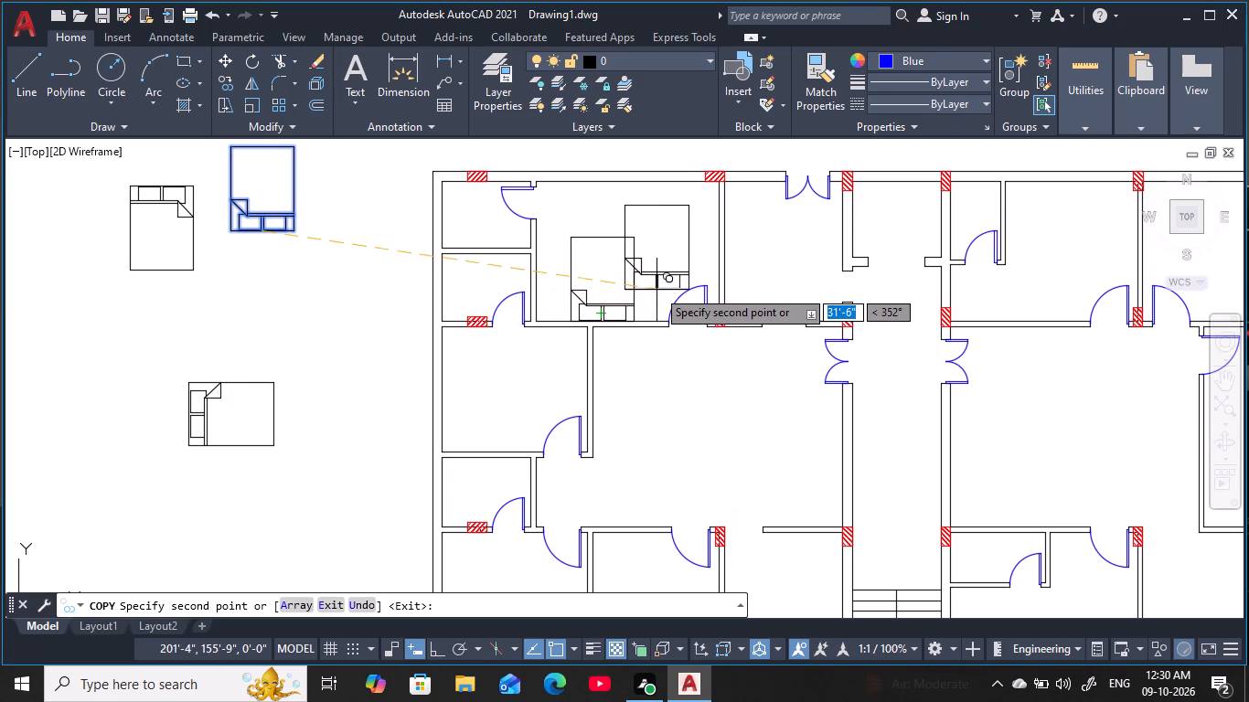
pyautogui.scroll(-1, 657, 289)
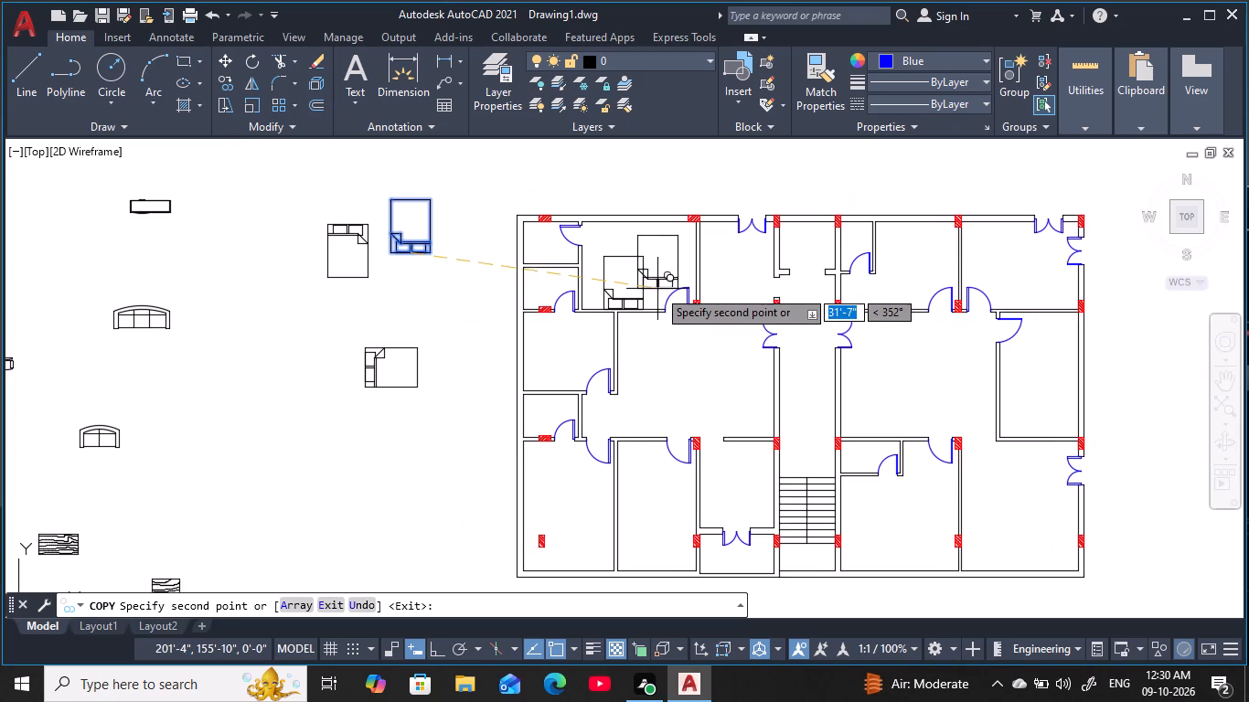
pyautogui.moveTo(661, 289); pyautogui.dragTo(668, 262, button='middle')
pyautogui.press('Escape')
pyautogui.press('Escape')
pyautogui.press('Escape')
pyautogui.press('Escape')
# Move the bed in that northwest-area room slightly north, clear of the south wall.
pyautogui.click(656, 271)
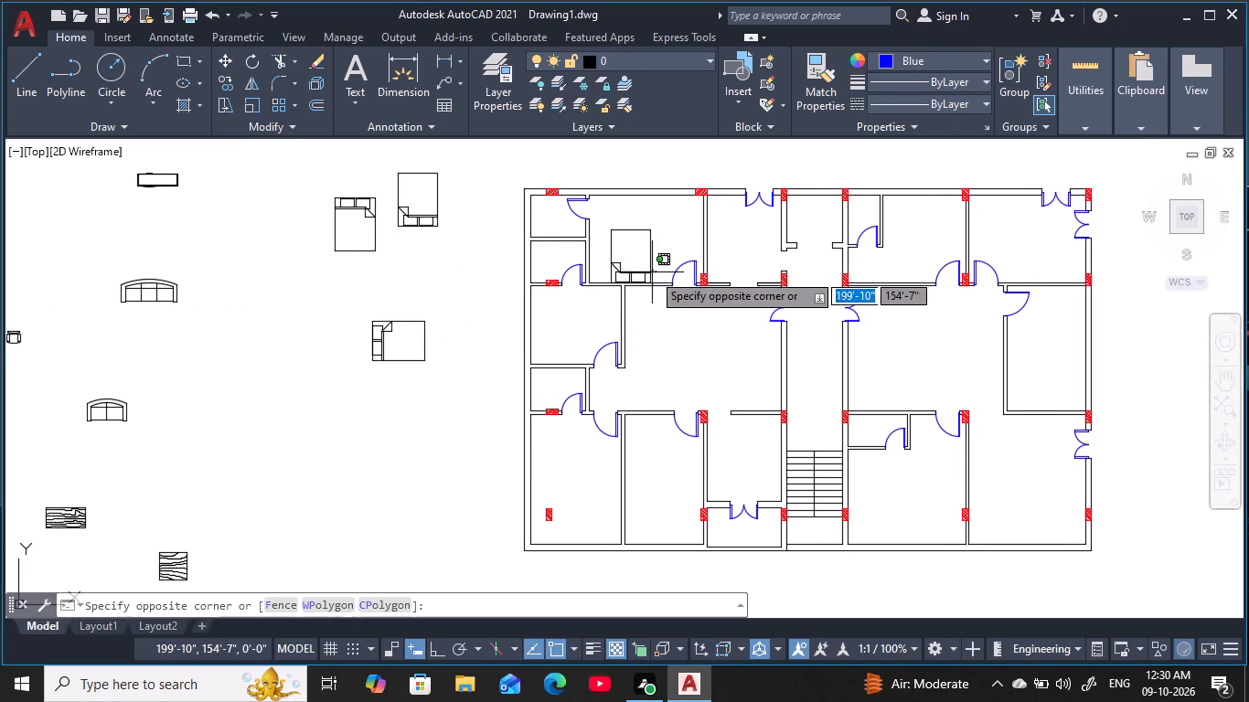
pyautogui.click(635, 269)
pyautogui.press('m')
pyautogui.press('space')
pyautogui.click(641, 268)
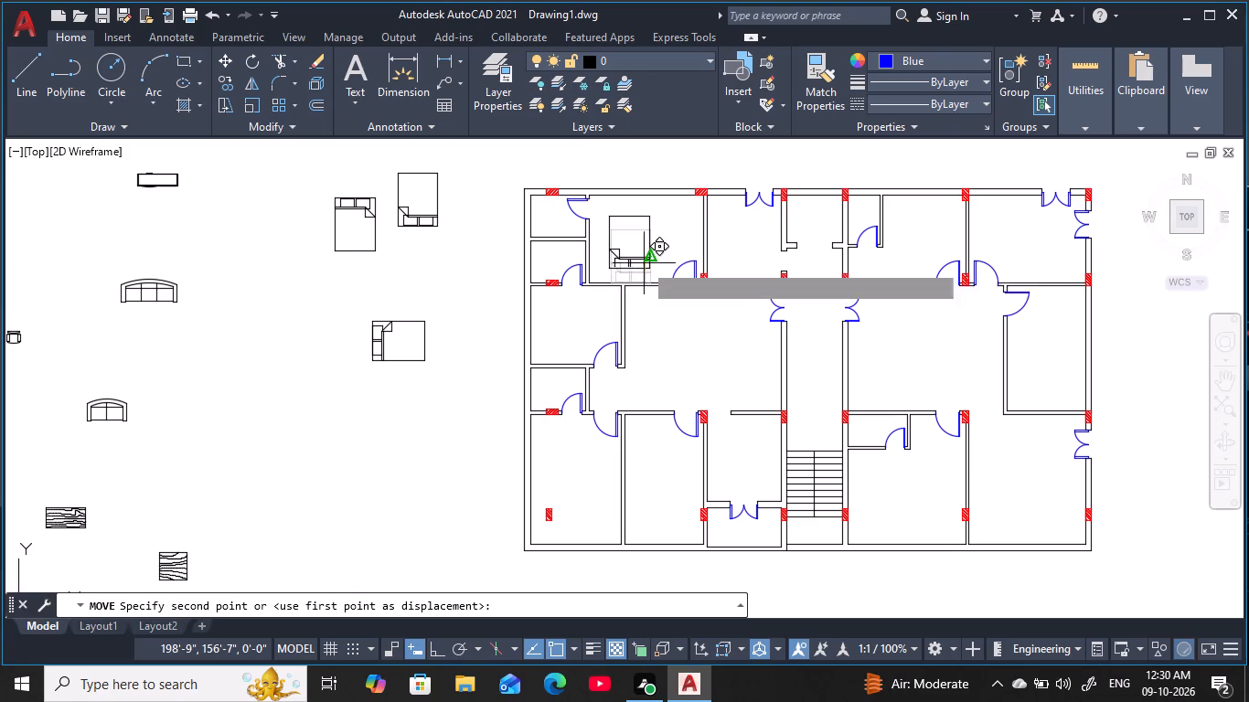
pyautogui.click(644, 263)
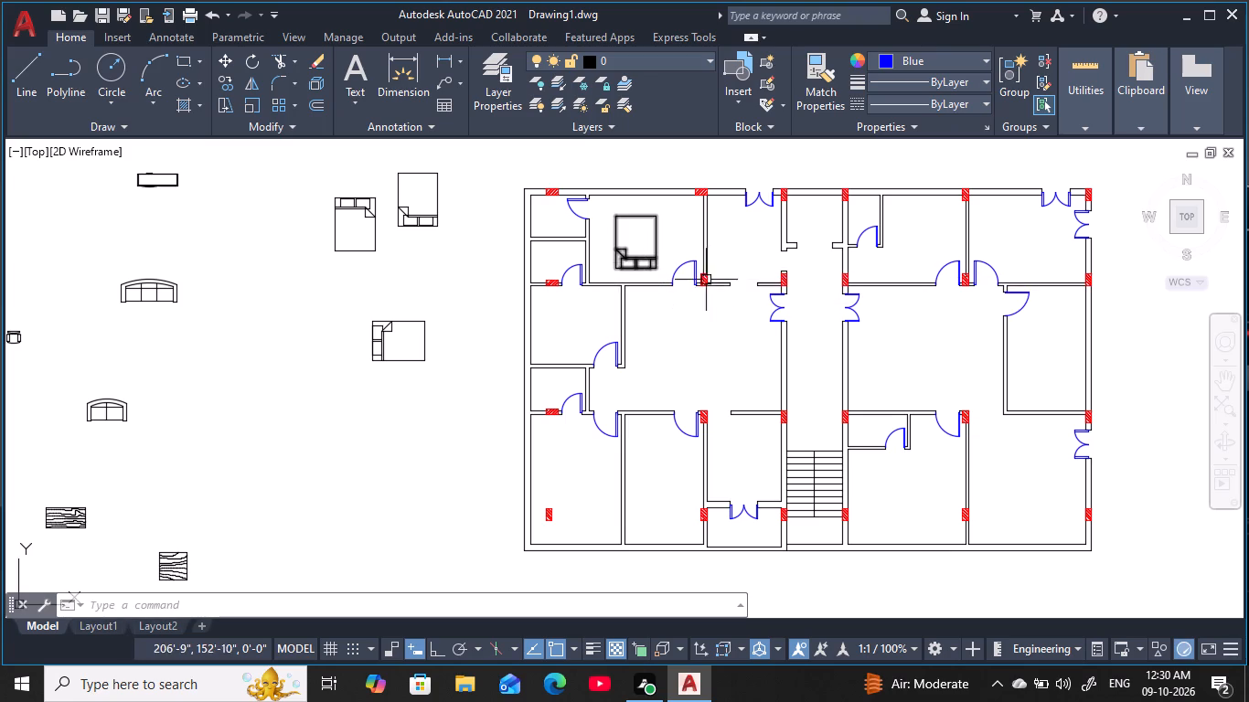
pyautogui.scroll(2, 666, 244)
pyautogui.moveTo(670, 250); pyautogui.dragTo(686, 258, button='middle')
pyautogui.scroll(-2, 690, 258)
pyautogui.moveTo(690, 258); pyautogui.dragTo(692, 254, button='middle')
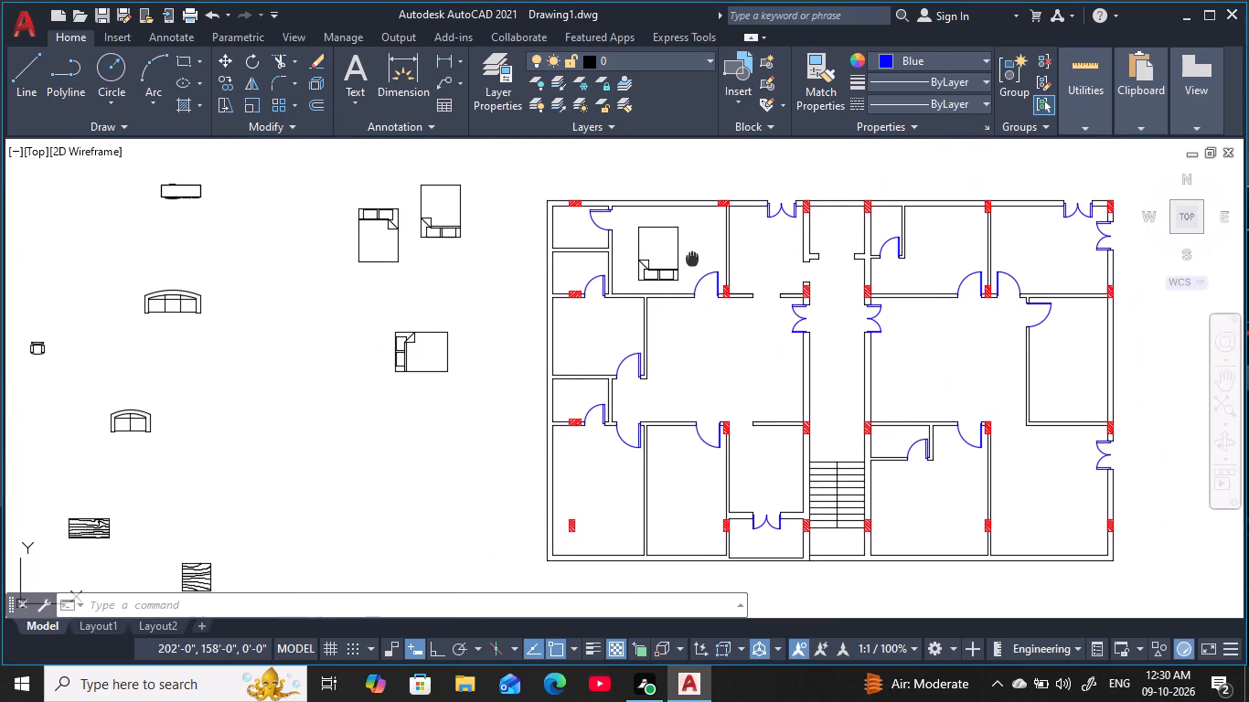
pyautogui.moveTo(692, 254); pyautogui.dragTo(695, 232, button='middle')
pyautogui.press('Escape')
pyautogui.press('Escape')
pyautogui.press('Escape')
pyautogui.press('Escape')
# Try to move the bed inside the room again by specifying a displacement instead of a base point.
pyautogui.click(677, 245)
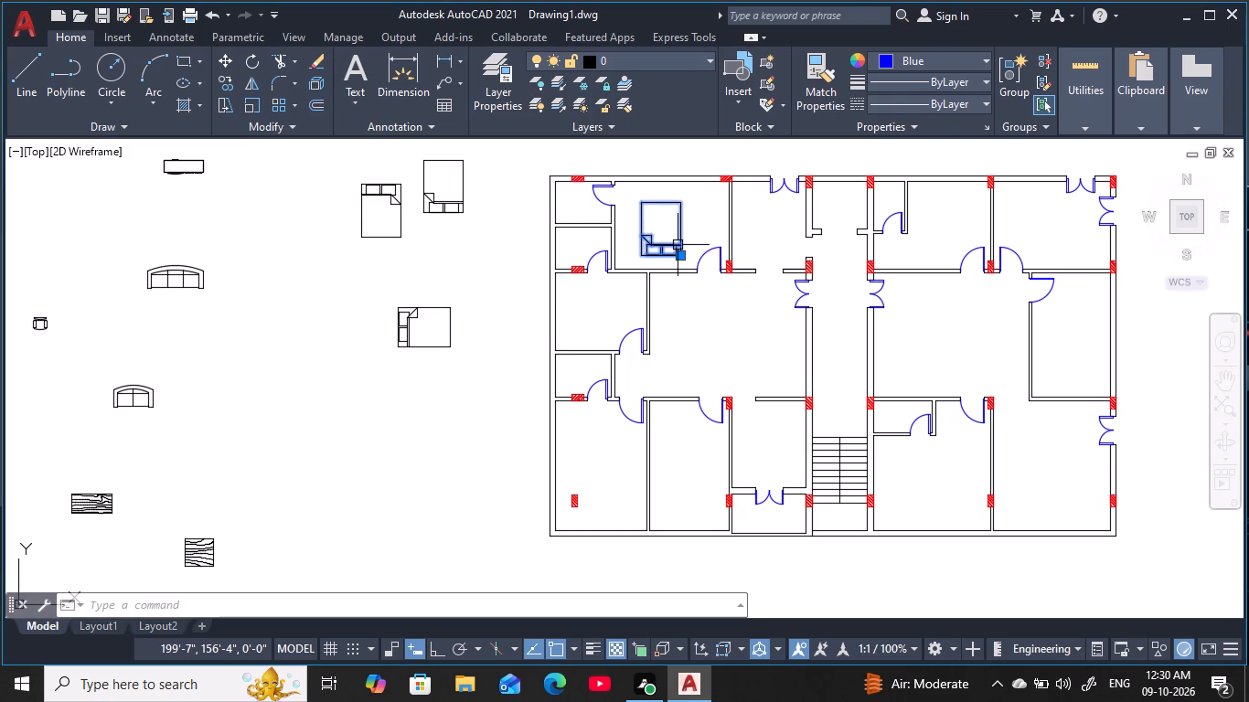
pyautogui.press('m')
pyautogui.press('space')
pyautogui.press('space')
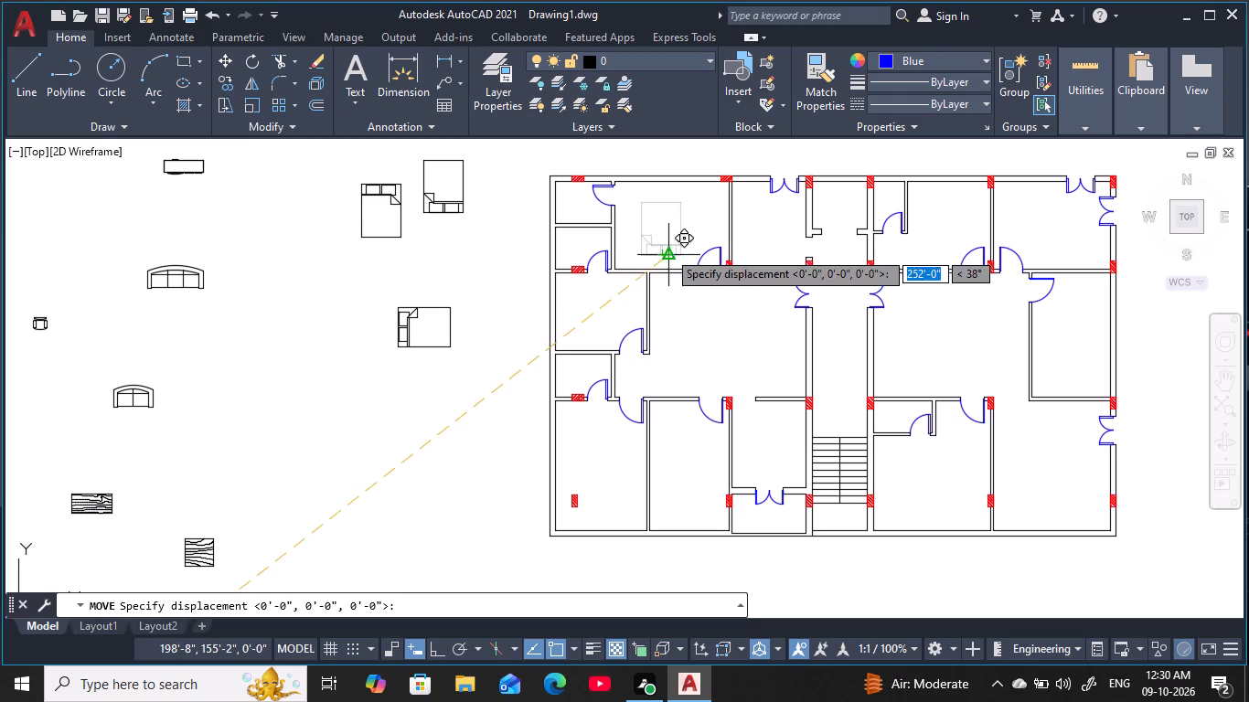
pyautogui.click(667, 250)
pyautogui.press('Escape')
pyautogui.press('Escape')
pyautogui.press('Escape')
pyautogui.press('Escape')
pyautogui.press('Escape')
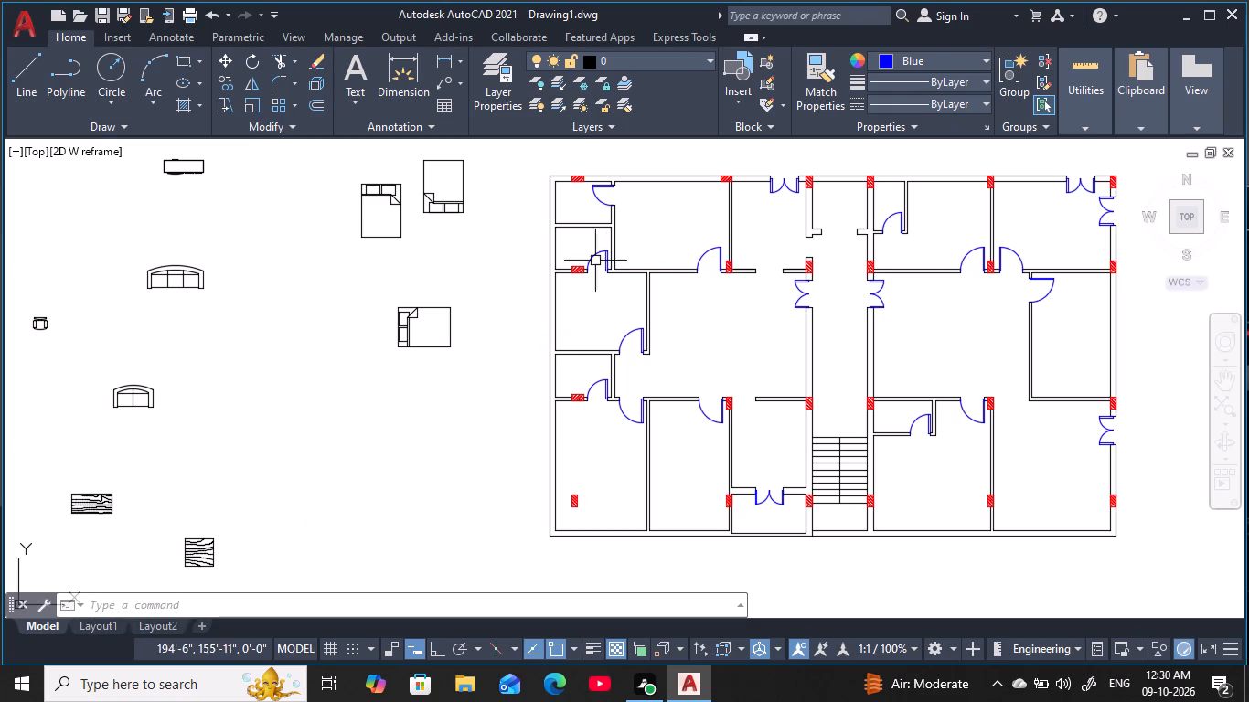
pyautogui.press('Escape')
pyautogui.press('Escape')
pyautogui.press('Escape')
# Copy the south-facing bed again into the room east of the two small northwest rooms, just north of its south wall.
pyautogui.moveTo(503, 240); pyautogui.dragTo(538, 296, button='middle')
pyautogui.press('Escape')
pyautogui.press('Escape')
pyautogui.click(497, 262)
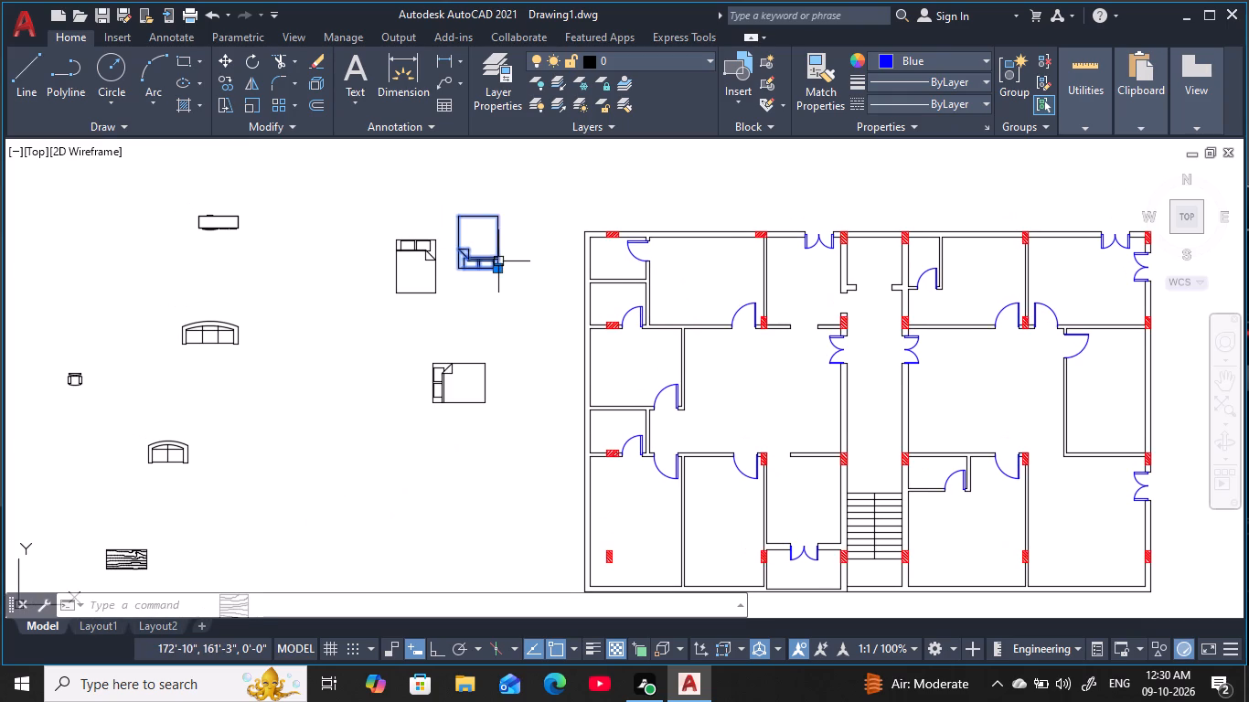
pyautogui.press('c')
pyautogui.press('o')
pyautogui.press('space')
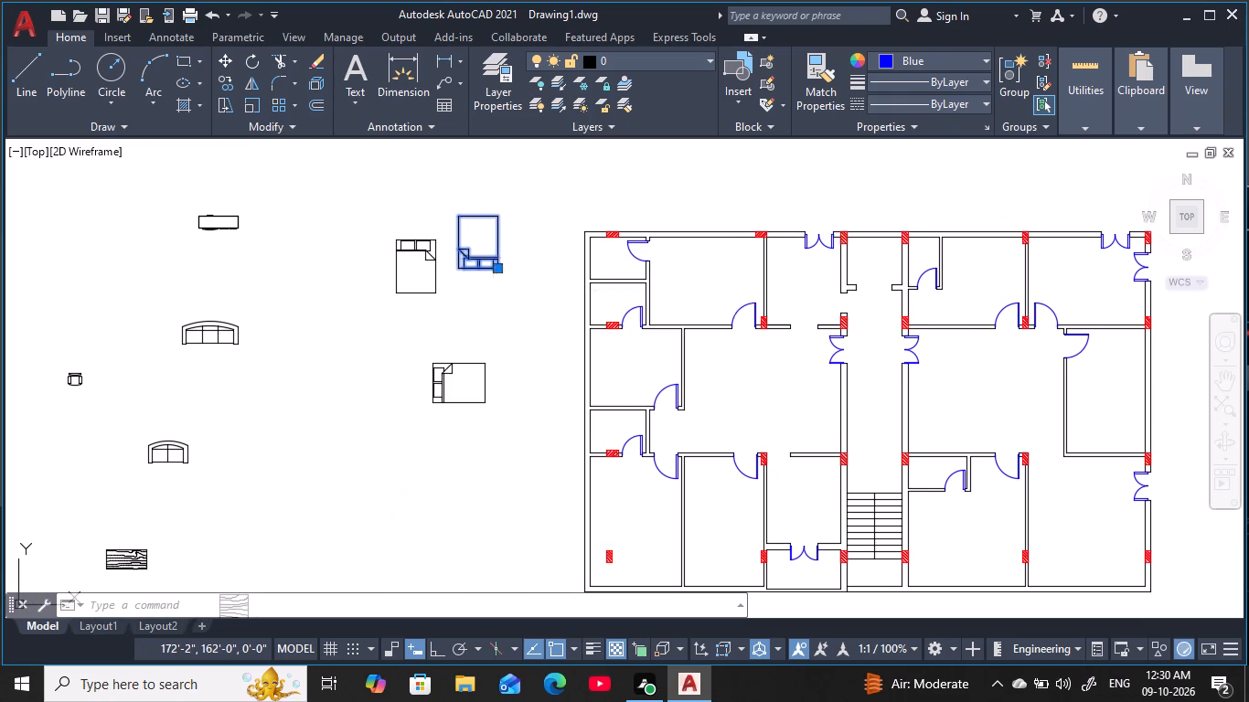
pyautogui.click(517, 284)
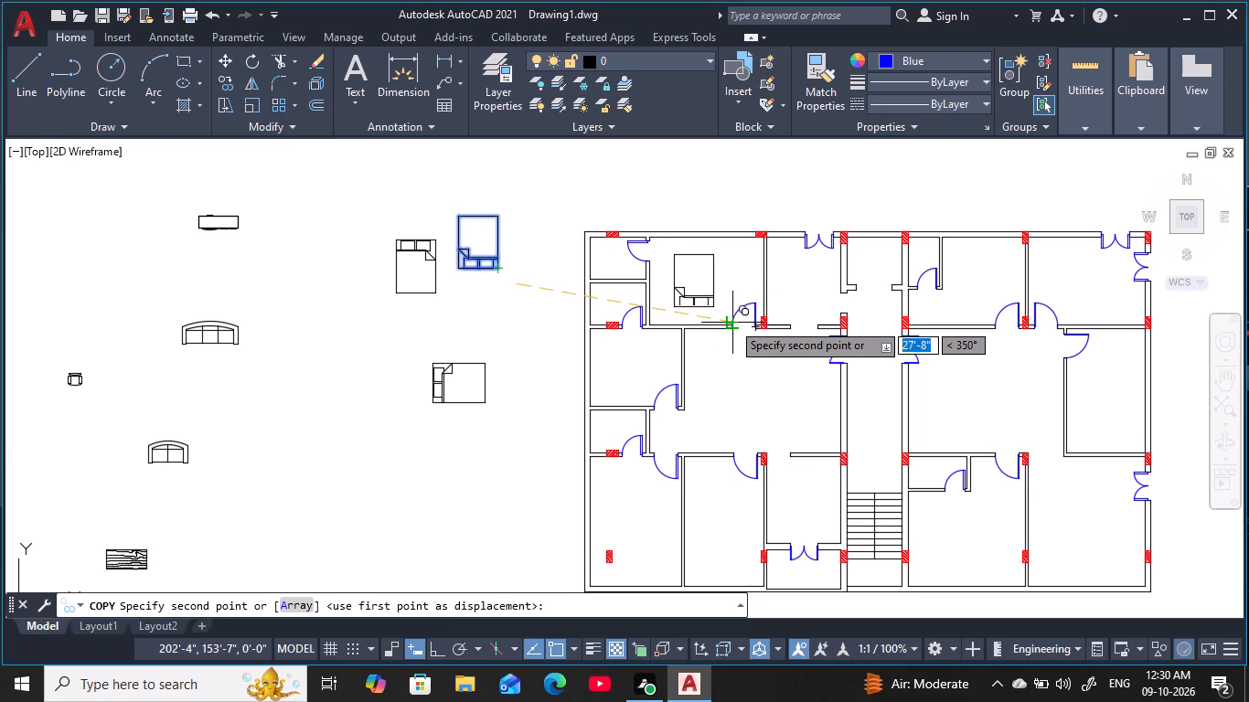
pyautogui.scroll(2, 732, 322)
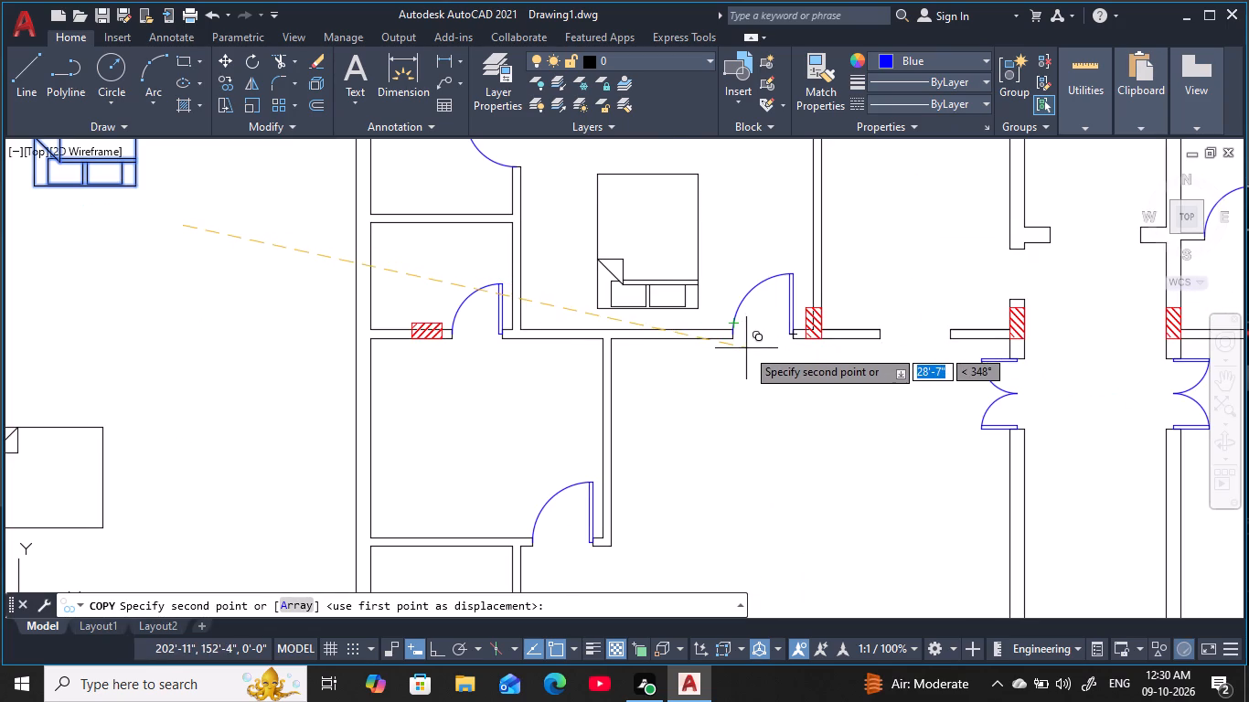
pyautogui.click(732, 351)
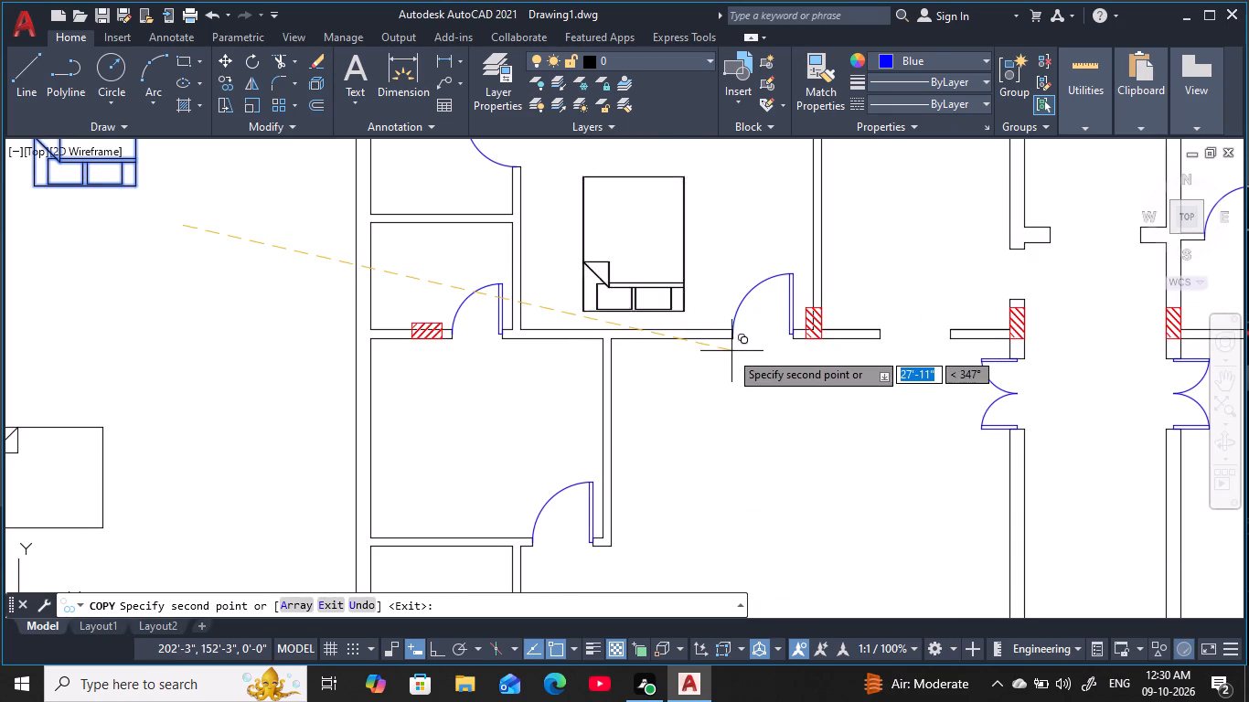
pyautogui.scroll(-2, 811, 451)
pyautogui.moveTo(803, 437); pyautogui.dragTo(776, 353, button='middle')
pyautogui.press('Escape')
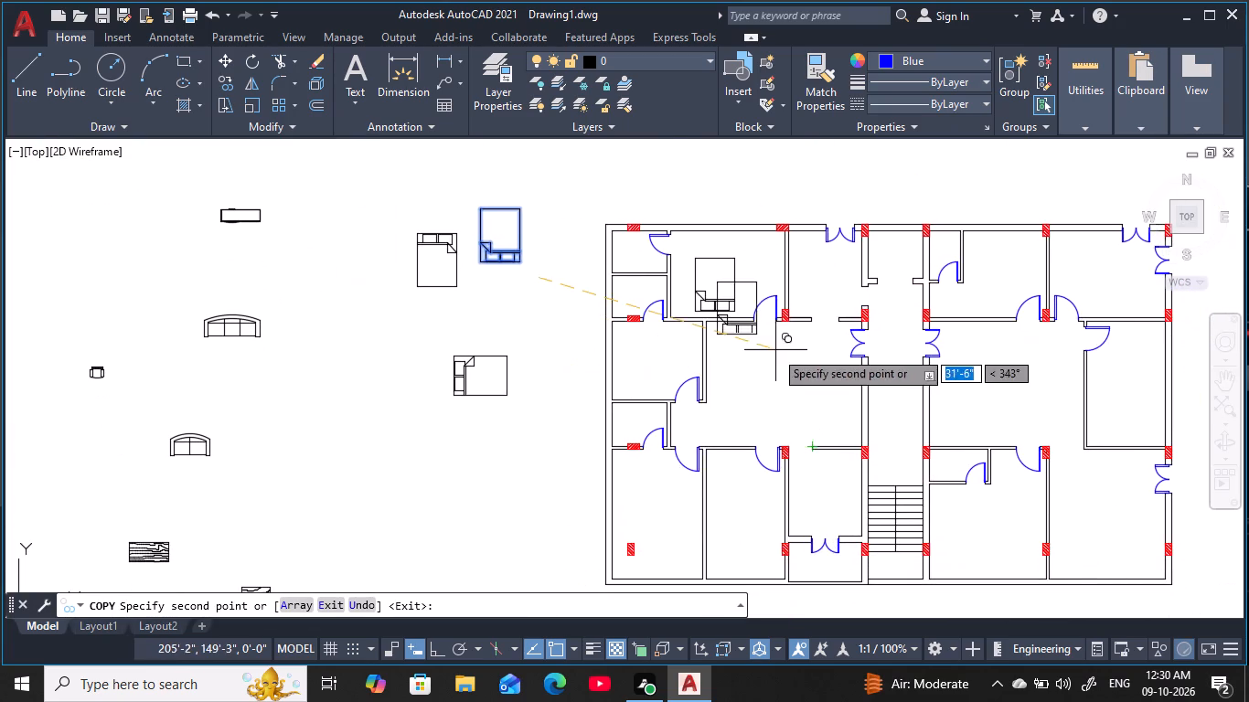
pyautogui.press('Escape')
pyautogui.press('Escape')
pyautogui.moveTo(783, 361); pyautogui.dragTo(738, 290, button='middle')
pyautogui.scroll(-1, 735, 295)
pyautogui.moveTo(731, 300); pyautogui.dragTo(694, 247, button='middle')
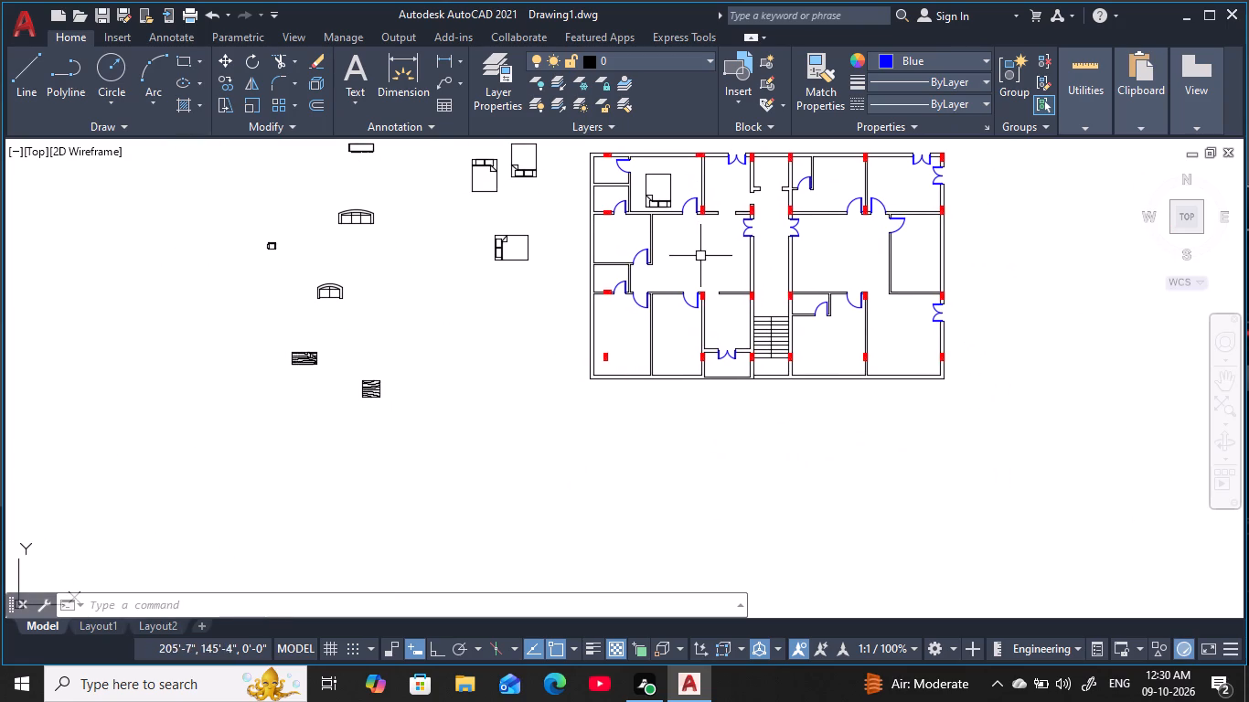
pyautogui.press('Escape')
pyautogui.press('Escape')
pyautogui.press('Escape')
pyautogui.press('Escape')
pyautogui.press('Escape')
# Copy the bed with its pillows to the west into the room between the two small west-side rooms, pillows near the west wall.
pyautogui.click(518, 253)
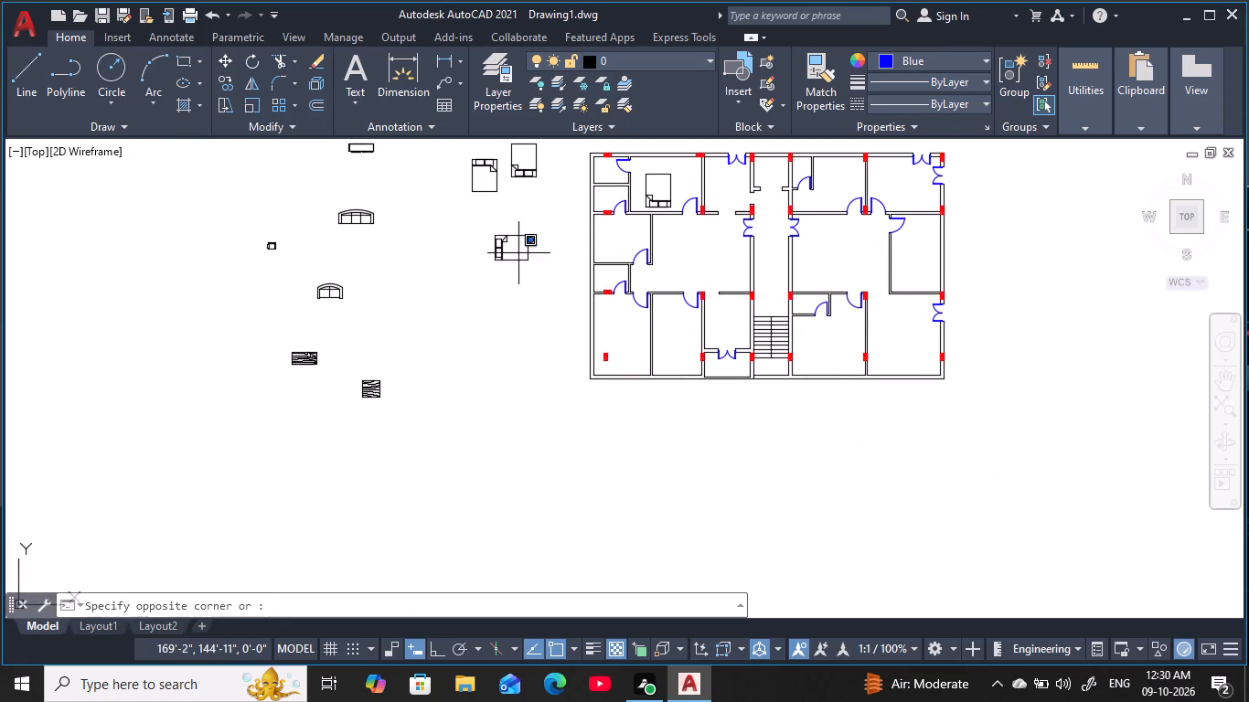
pyautogui.click(501, 291)
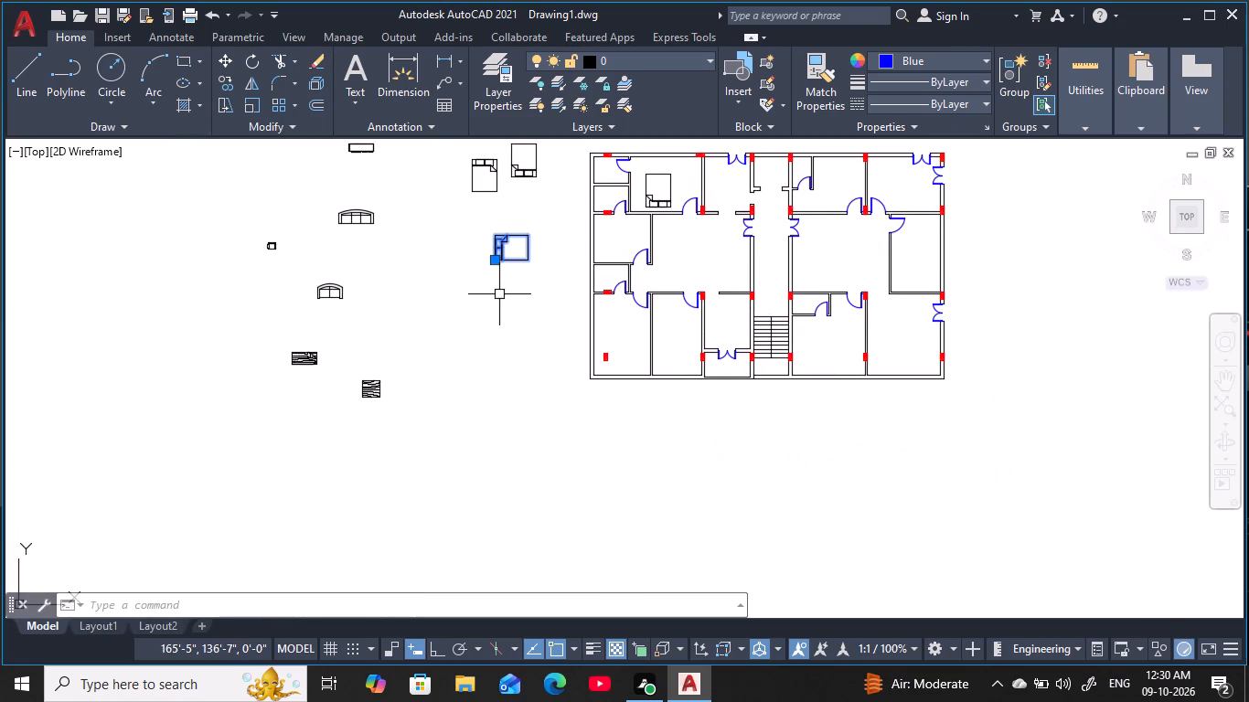
pyautogui.press('c')
pyautogui.press('o')
pyautogui.press('space')
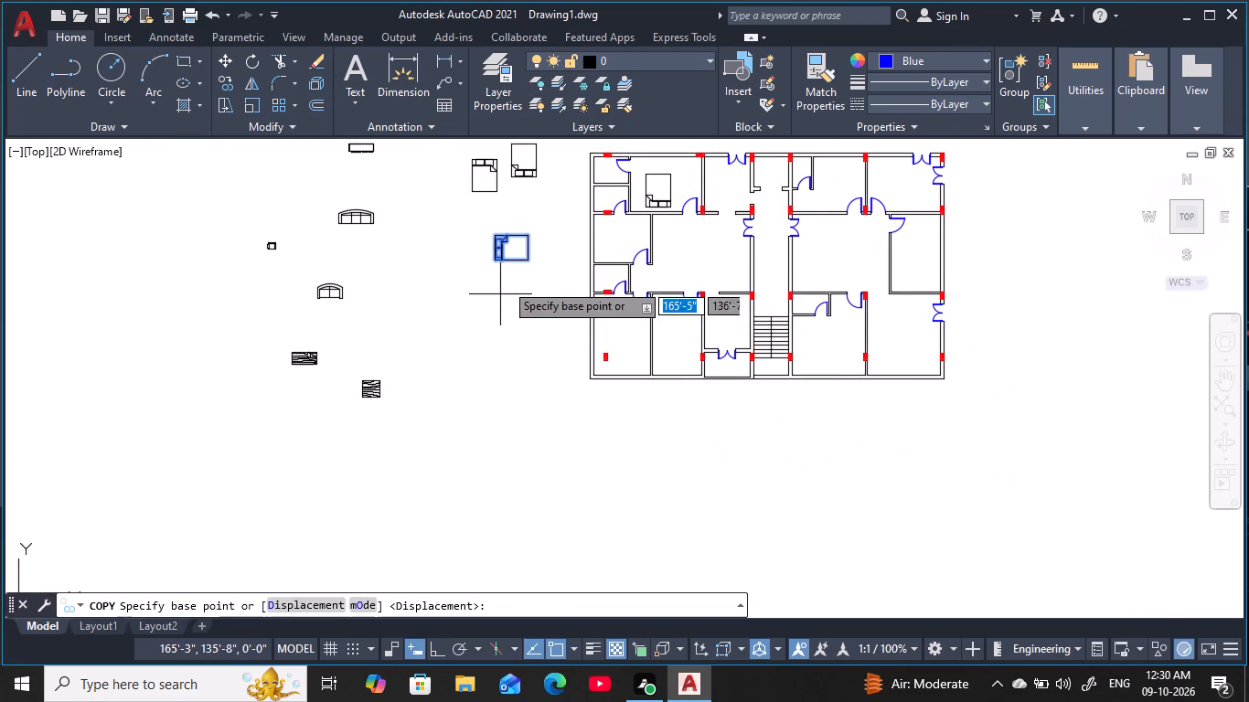
pyautogui.click(507, 253)
pyautogui.scroll(3, 619, 250)
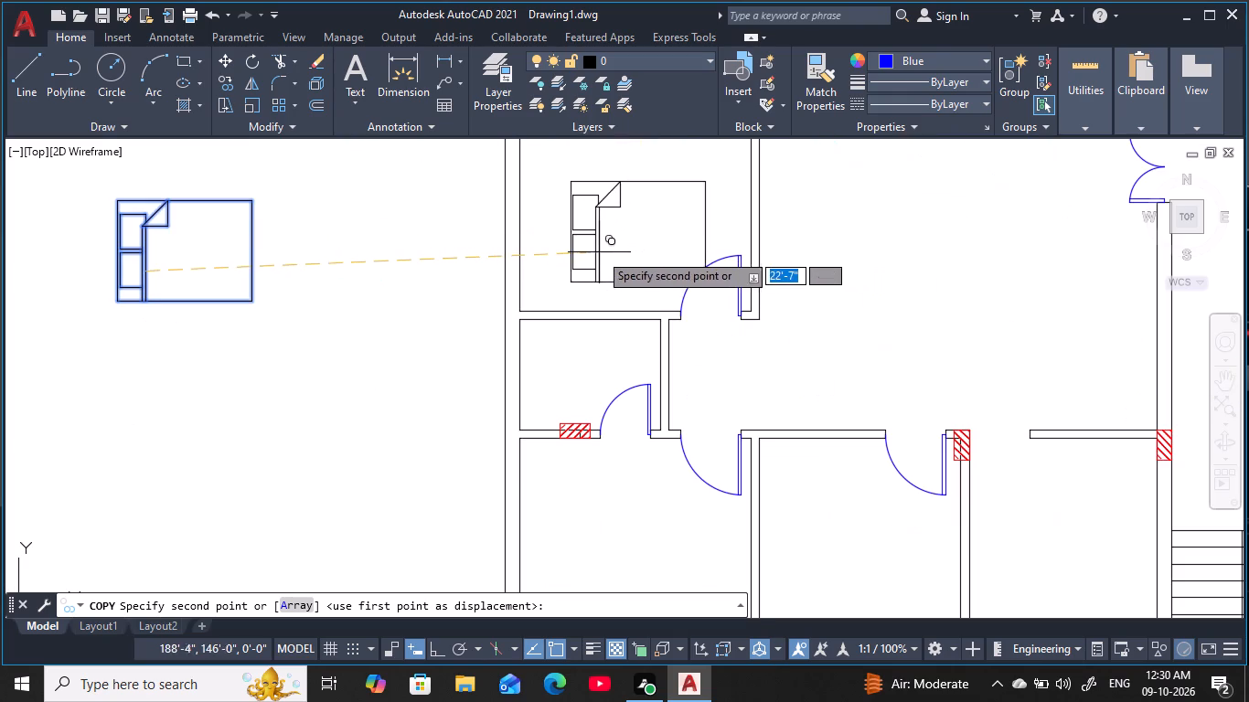
pyautogui.moveTo(592, 253); pyautogui.dragTo(604, 300, button='middle')
pyautogui.scroll(-1, 604, 297)
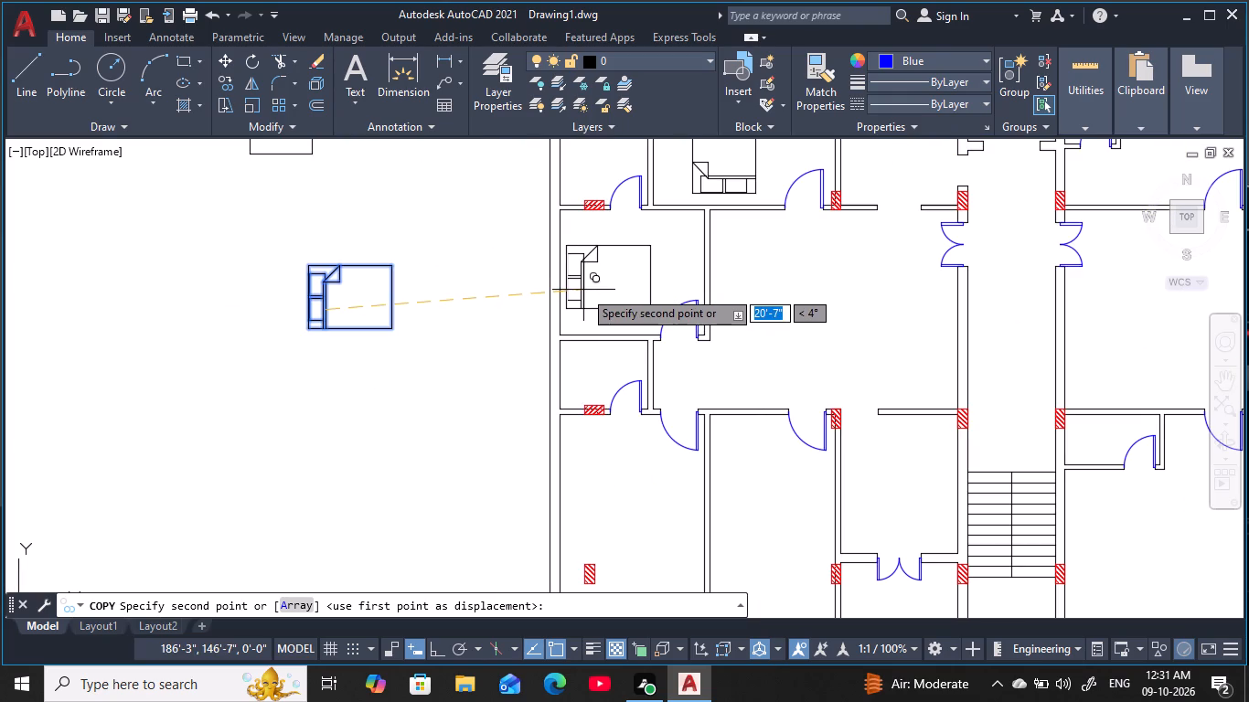
pyautogui.click(583, 290)
# Place another copy of the same bed in the southwest corner room, pillows near the west wall and north of the column.
pyautogui.scroll(-2, 635, 289)
pyautogui.moveTo(657, 290); pyautogui.dragTo(557, 266, button='middle')
pyautogui.scroll(-1, 584, 272)
pyautogui.moveTo(606, 279); pyautogui.dragTo(612, 250, button='middle')
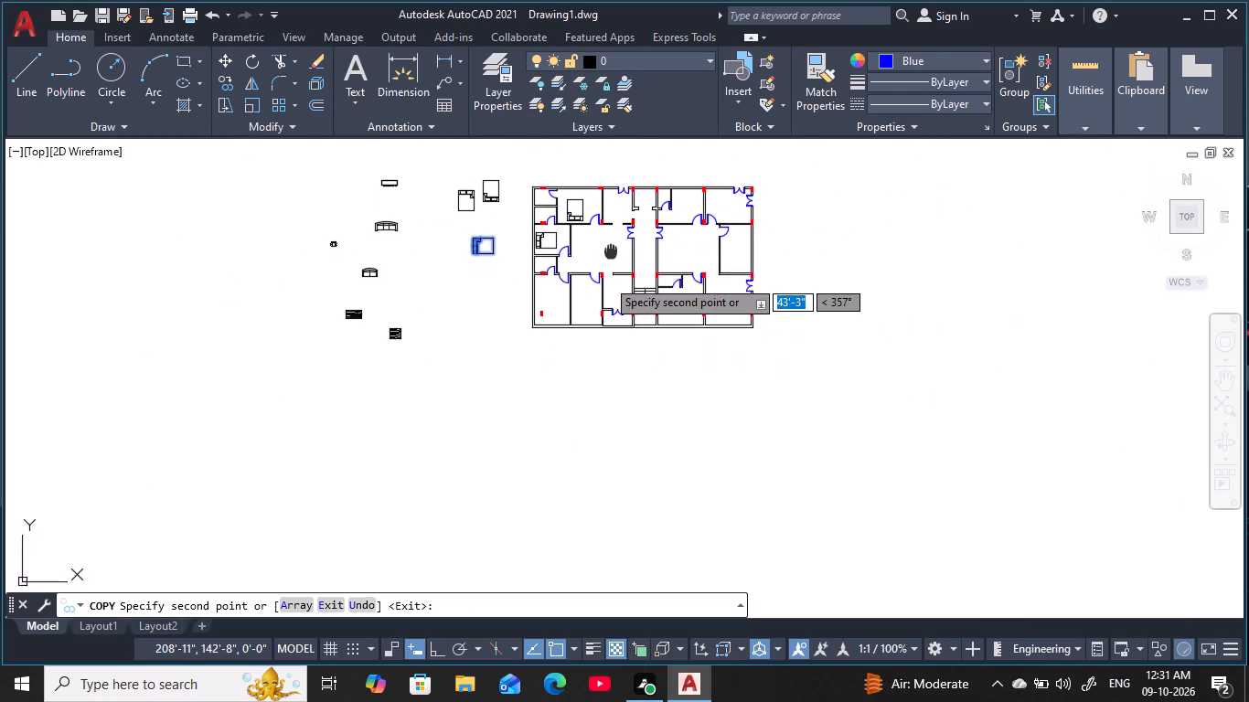
pyautogui.moveTo(612, 250); pyautogui.dragTo(621, 234, button='middle')
pyautogui.scroll(4, 569, 291)
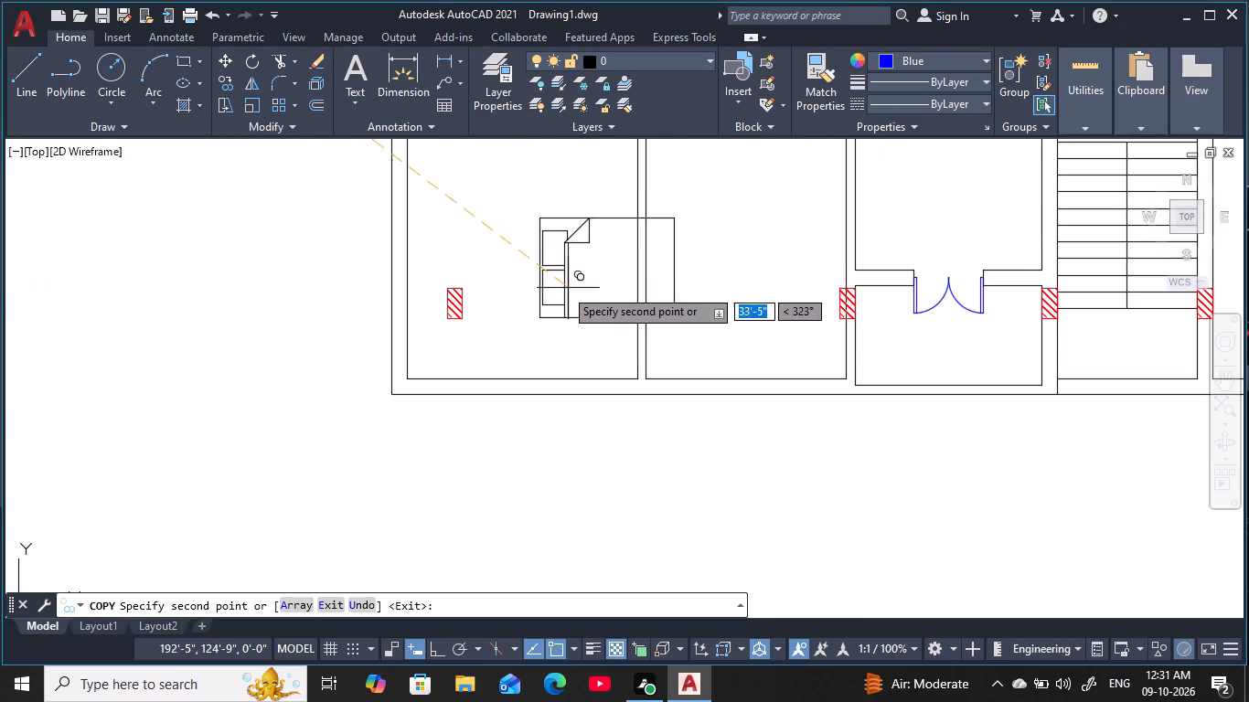
pyautogui.moveTo(549, 289); pyautogui.dragTo(595, 376, button='middle')
pyautogui.moveTo(539, 321); pyautogui.dragTo(557, 356, button='middle')
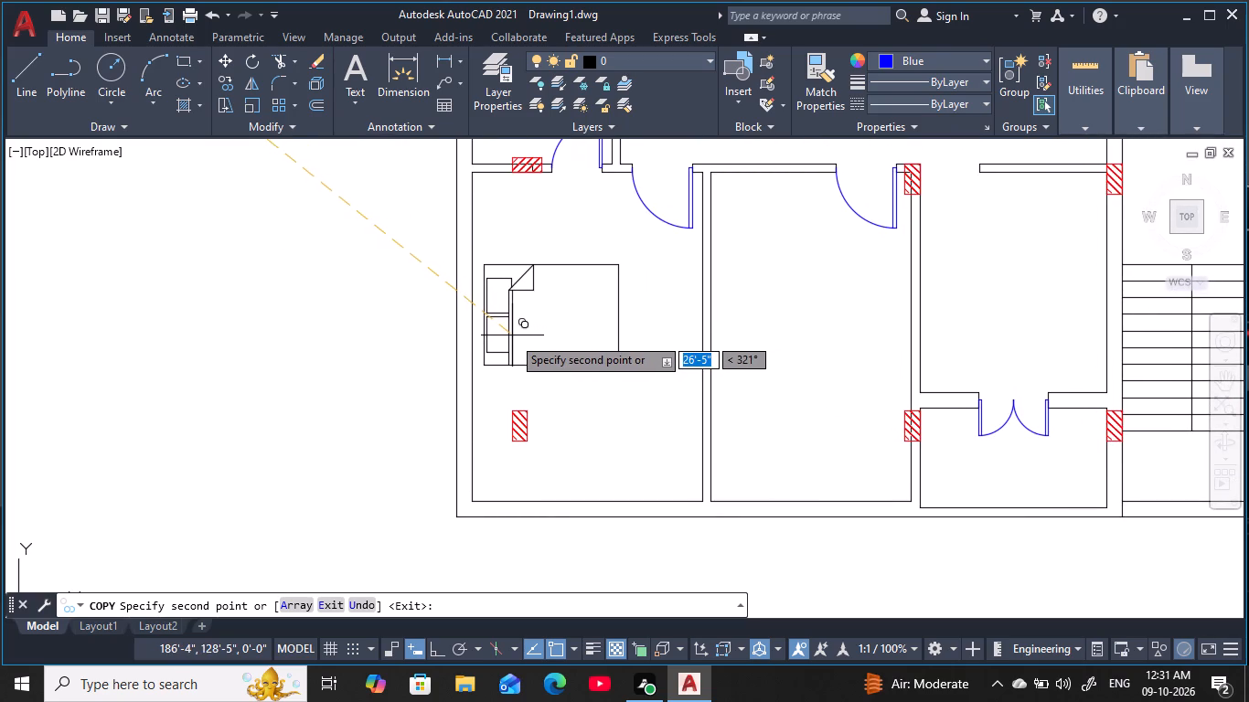
pyautogui.click(512, 336)
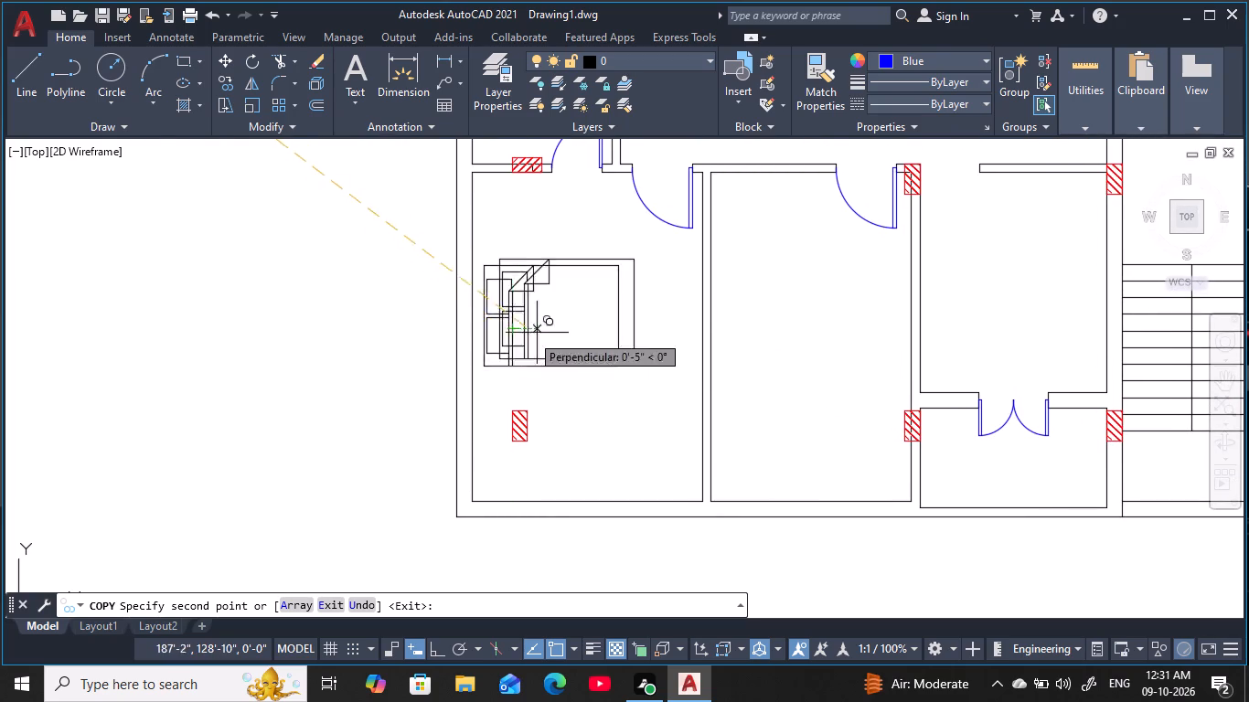
pyautogui.scroll(-2, 545, 332)
pyautogui.moveTo(549, 332); pyautogui.dragTo(473, 335, button='middle')
pyautogui.scroll(-1, 473, 335)
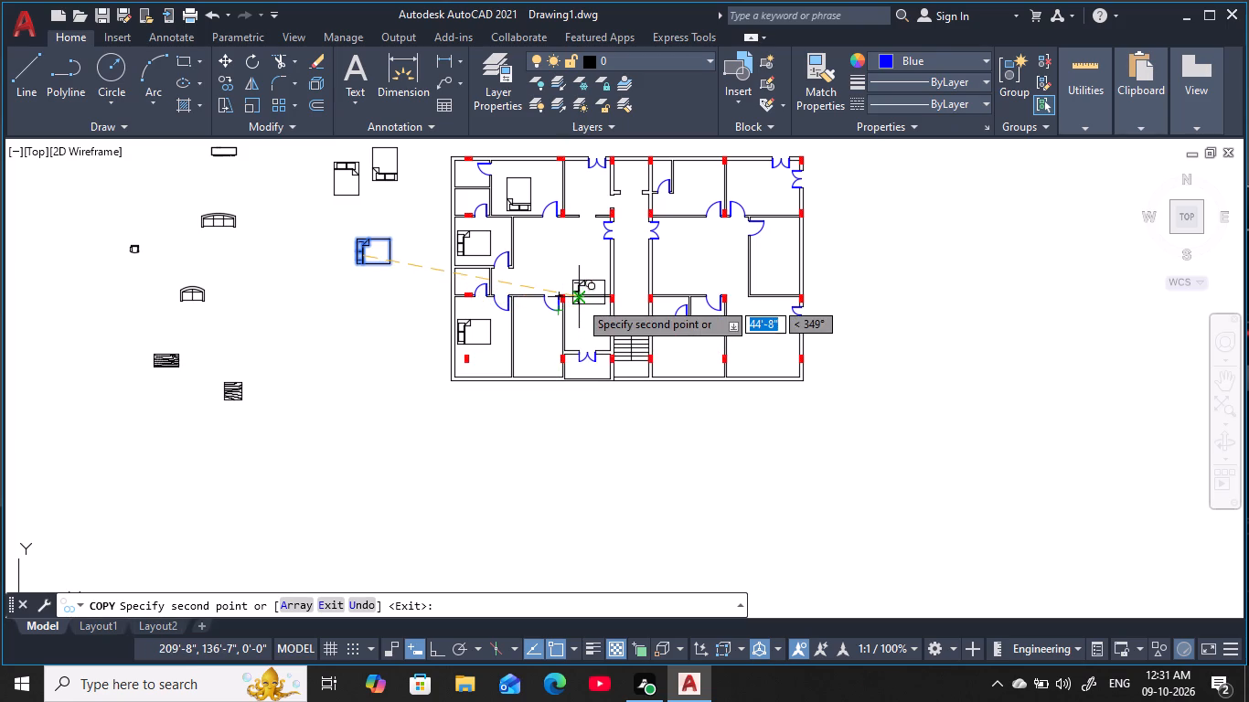
pyautogui.press('Escape')
pyautogui.press('Escape')
pyautogui.press('Escape')
pyautogui.press('Escape')
pyautogui.press('Escape')
pyautogui.press('Escape')
pyautogui.press('Escape')
pyautogui.press('Escape')
pyautogui.press('Escape')
pyautogui.press('Escape')
pyautogui.press('Escape')
pyautogui.press('Escape')
pyautogui.press('Escape')
pyautogui.press('Escape')
pyautogui.press('Escape')
pyautogui.press('Escape')
pyautogui.press('Escape')
pyautogui.press('Escape')
pyautogui.press('Escape')
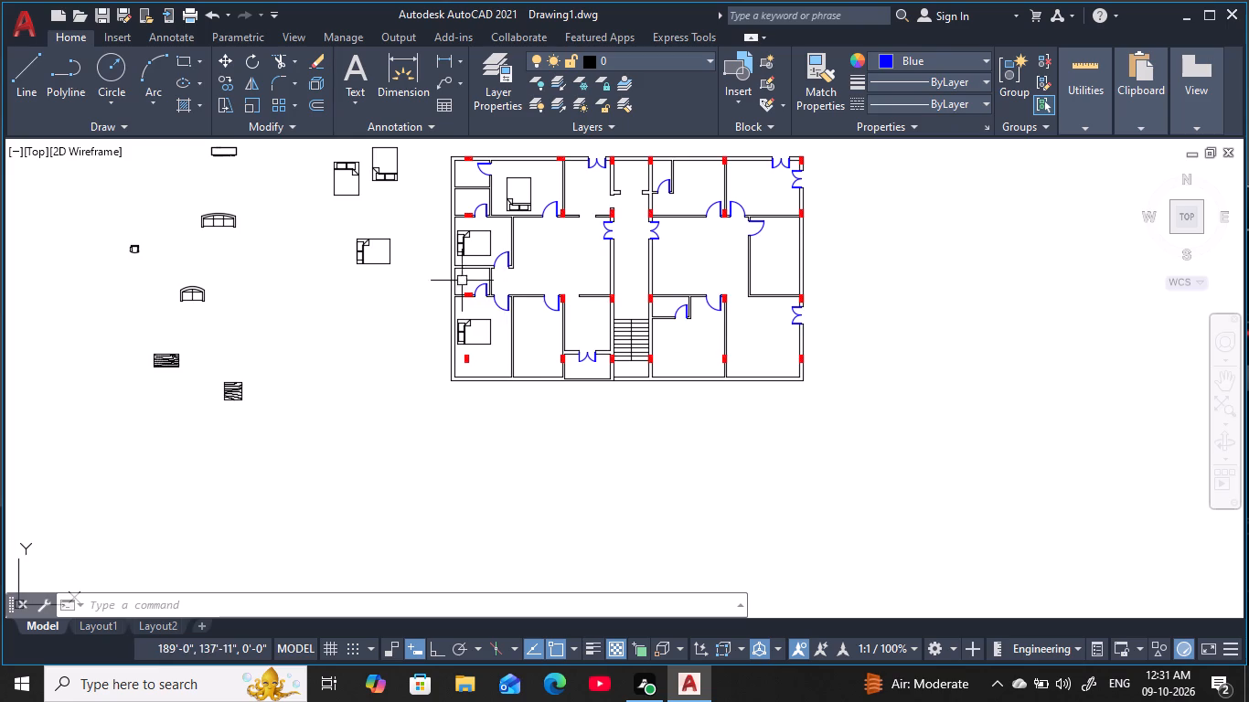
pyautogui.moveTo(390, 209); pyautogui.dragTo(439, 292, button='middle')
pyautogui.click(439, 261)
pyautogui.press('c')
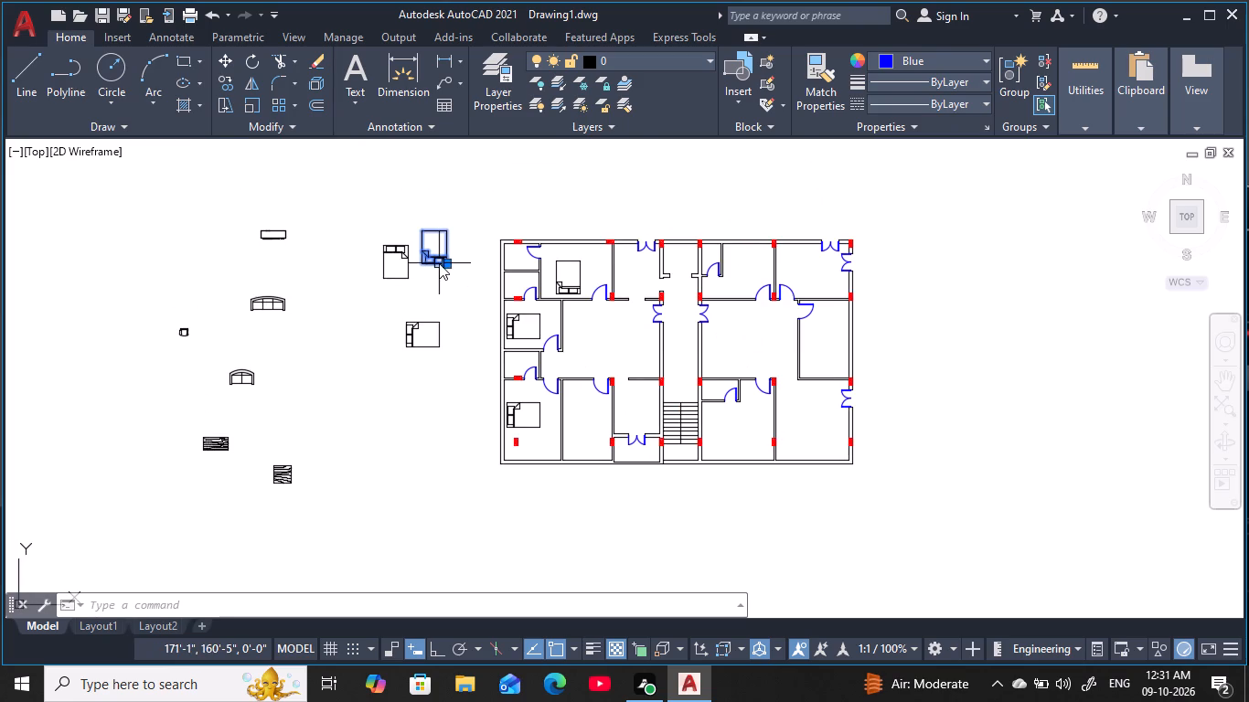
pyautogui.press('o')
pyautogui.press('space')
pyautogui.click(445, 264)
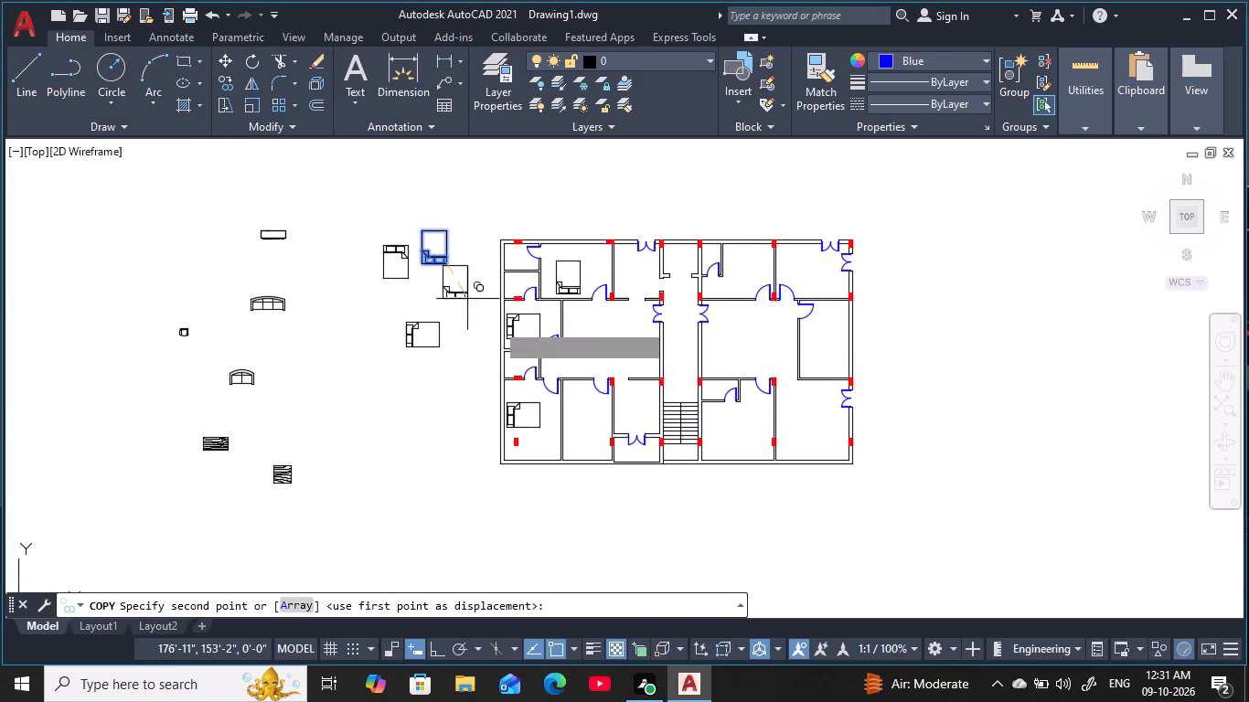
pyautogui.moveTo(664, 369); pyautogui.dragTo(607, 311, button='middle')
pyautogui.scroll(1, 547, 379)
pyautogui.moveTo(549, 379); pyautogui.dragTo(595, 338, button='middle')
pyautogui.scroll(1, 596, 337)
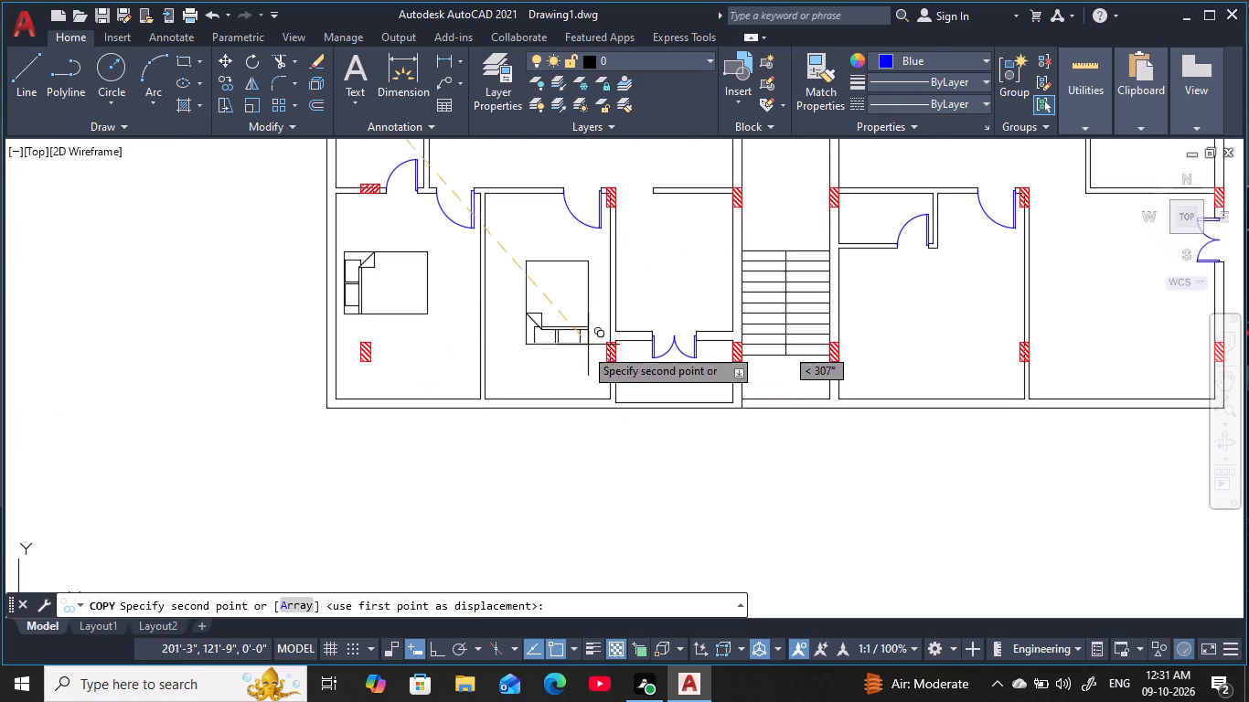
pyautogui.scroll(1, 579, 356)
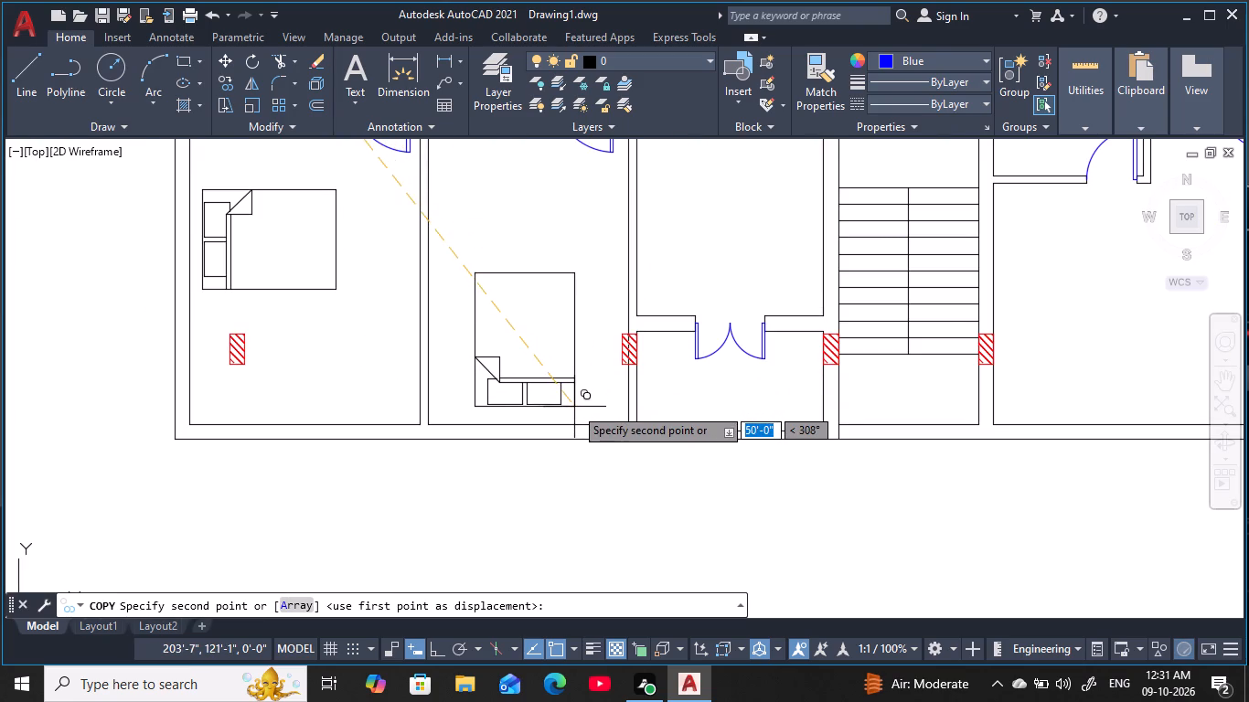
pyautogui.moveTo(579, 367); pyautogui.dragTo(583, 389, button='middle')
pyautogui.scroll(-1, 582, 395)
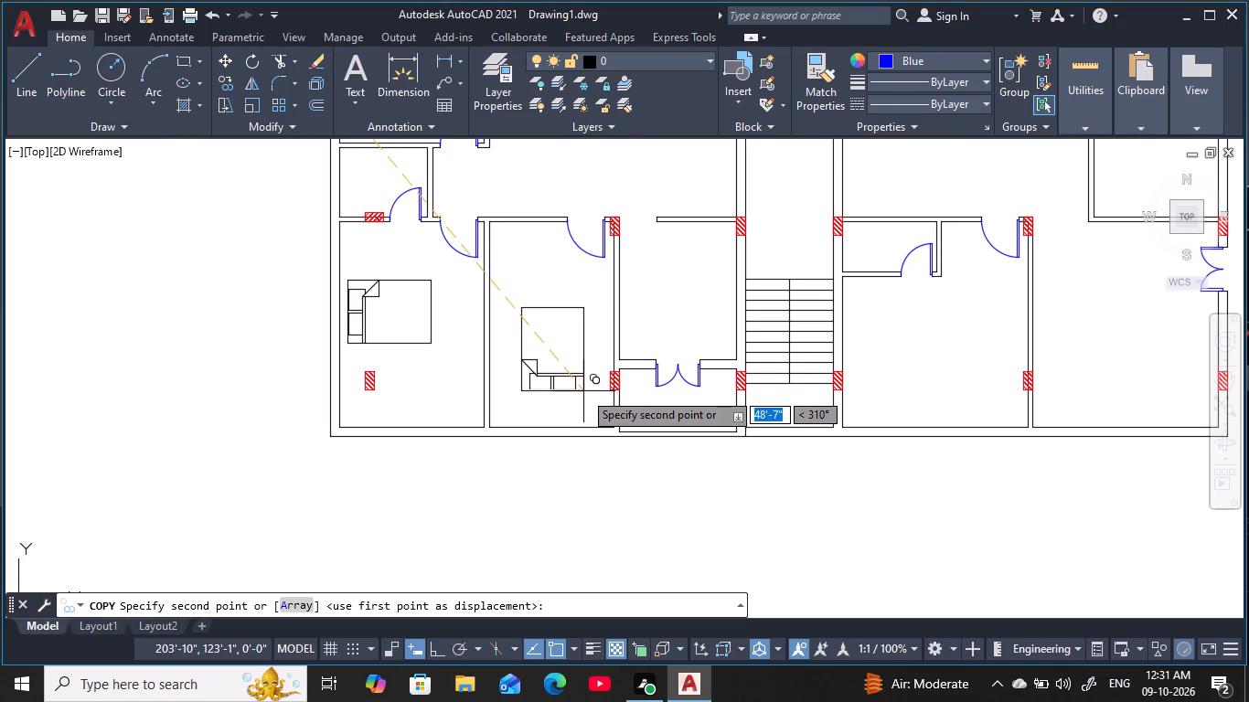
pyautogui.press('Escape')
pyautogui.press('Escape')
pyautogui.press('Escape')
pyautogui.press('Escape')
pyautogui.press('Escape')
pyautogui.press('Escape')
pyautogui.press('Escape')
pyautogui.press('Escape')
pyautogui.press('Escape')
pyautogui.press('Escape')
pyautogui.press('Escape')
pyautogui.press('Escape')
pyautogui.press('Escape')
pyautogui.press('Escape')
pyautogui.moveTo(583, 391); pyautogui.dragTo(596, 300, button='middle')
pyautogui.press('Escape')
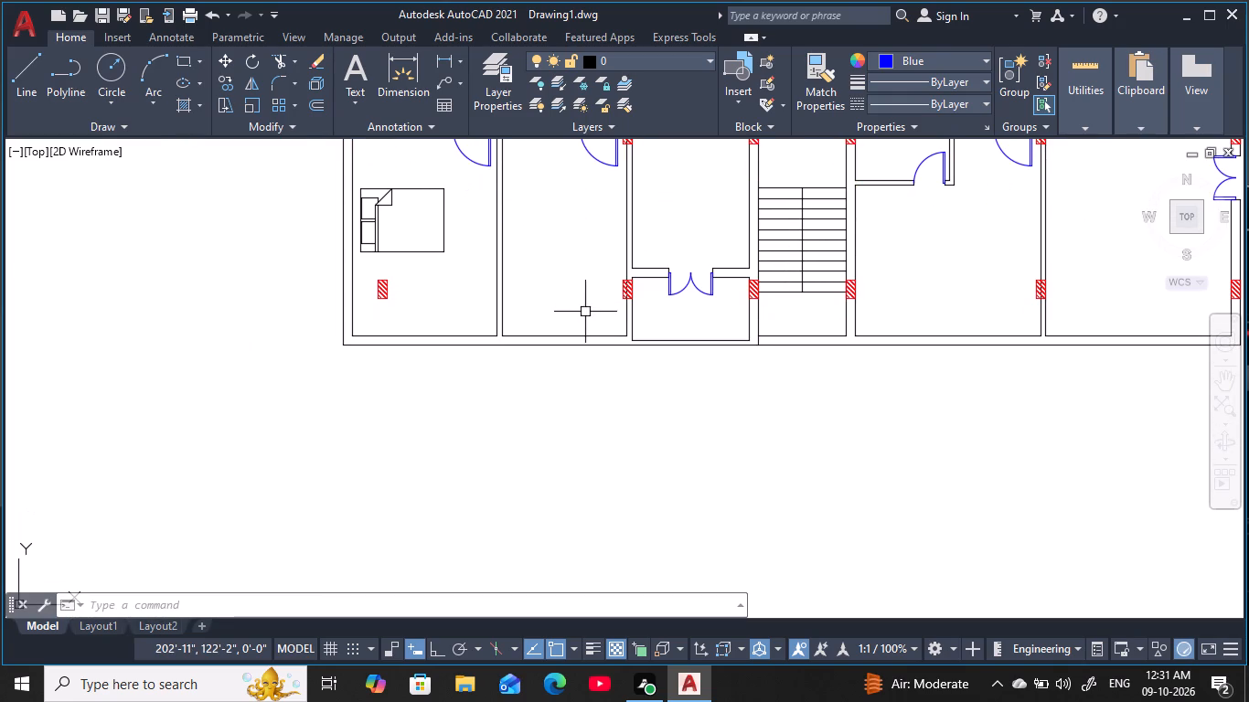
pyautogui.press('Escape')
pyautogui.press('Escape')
# Offset the inner south wall line of the room just east of the southwest corner room 4'6" north into the room.
pyautogui.write('O')
pyautogui.press('space')
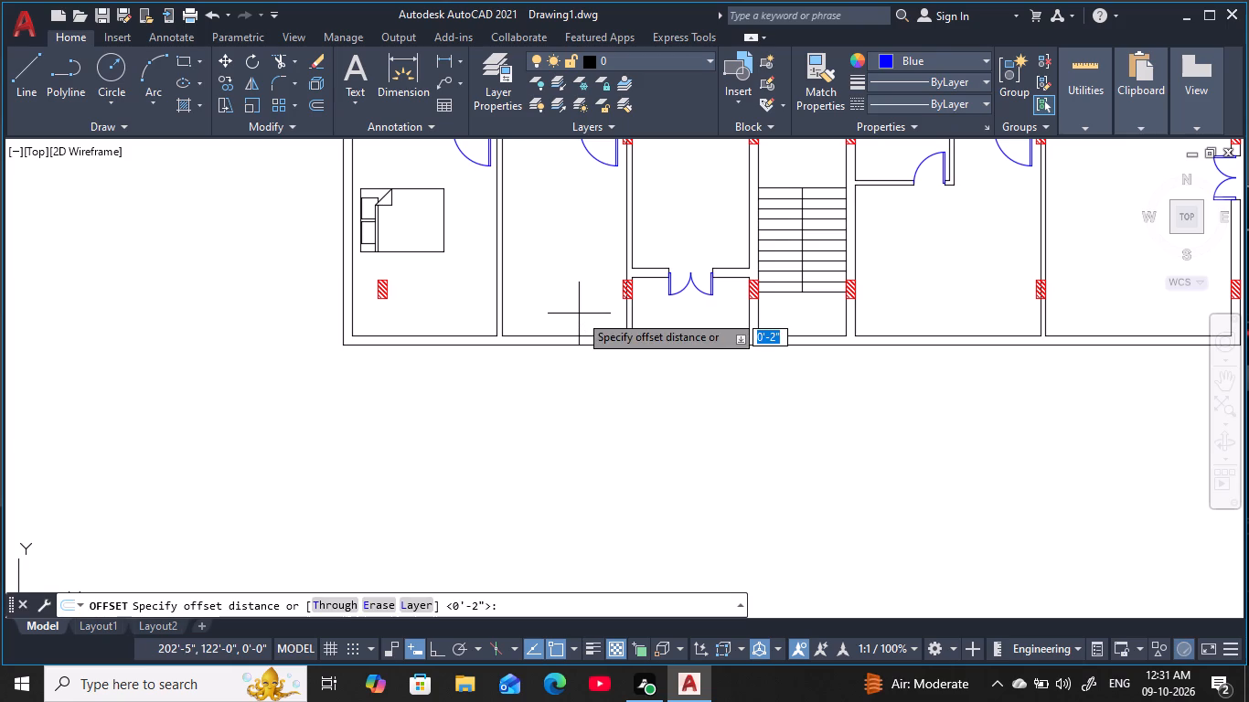
pyautogui.write("4'")
pyautogui.write('6')
pyautogui.press('space')
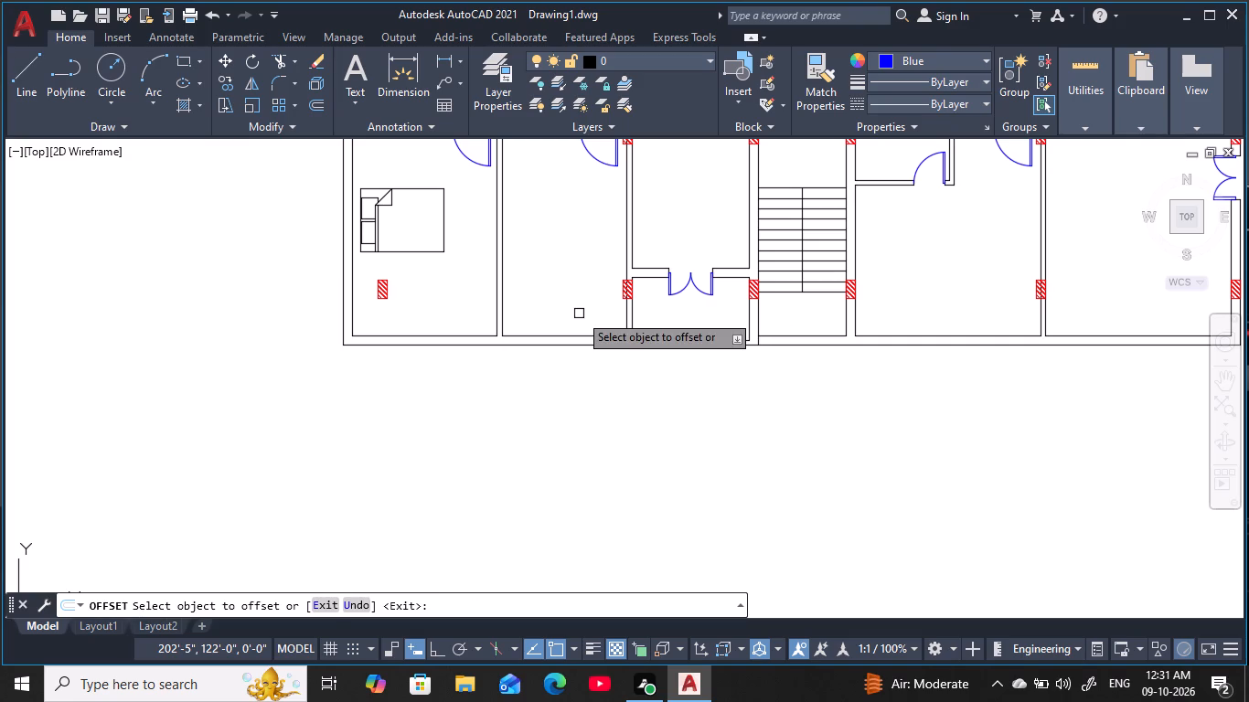
pyautogui.click(592, 333)
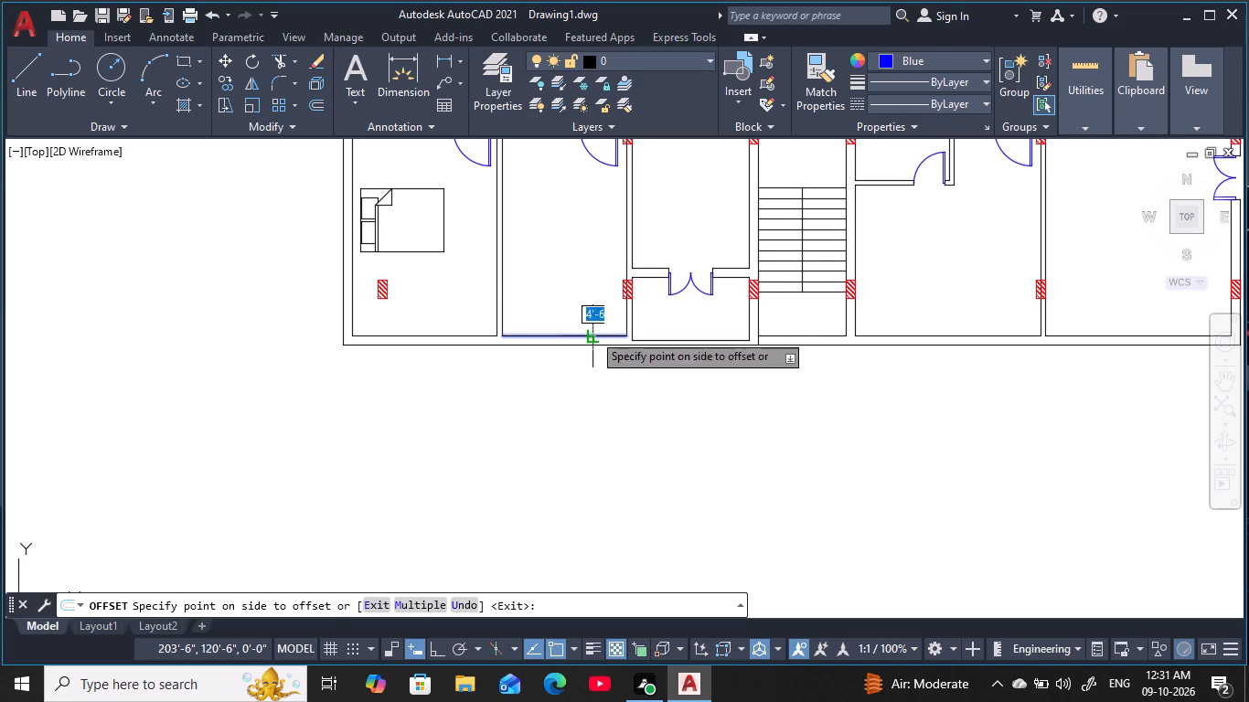
pyautogui.click(589, 259)
pyautogui.press('Escape')
pyautogui.press('Escape')
pyautogui.press('Escape')
pyautogui.press('Escape')
pyautogui.press('Escape')
pyautogui.press('Escape')
pyautogui.press('Escape')
pyautogui.press('Escape')
pyautogui.press('Escape')
pyautogui.press('Escape')
pyautogui.press('Escape')
pyautogui.press('Escape')
pyautogui.press('Escape')
pyautogui.press('Escape')
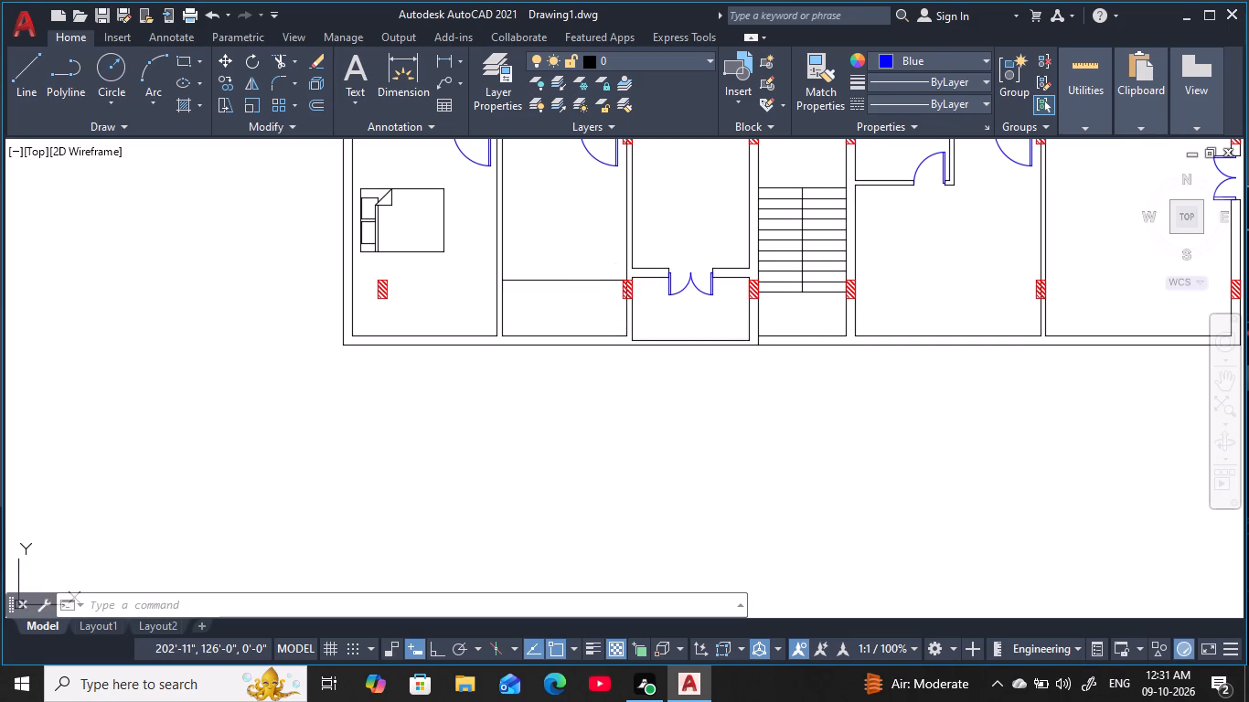
# Offset the new horizontal line in that room 5" north to give the partition its thickness.
pyautogui.write('O')
pyautogui.press('space')
pyautogui.write('5')
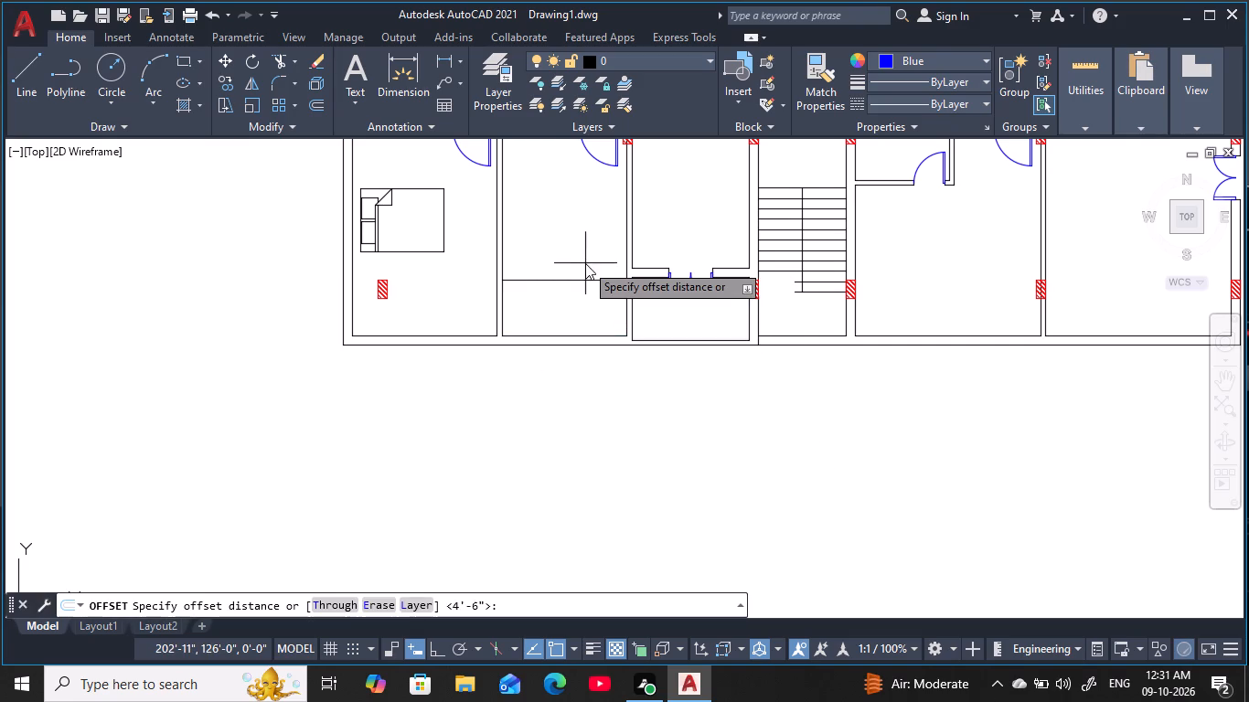
pyautogui.press('space')
pyautogui.click(545, 281)
pyautogui.click(540, 210)
pyautogui.press('Escape')
pyautogui.press('Escape')
pyautogui.press('Escape')
pyautogui.press('Escape')
pyautogui.press('Escape')
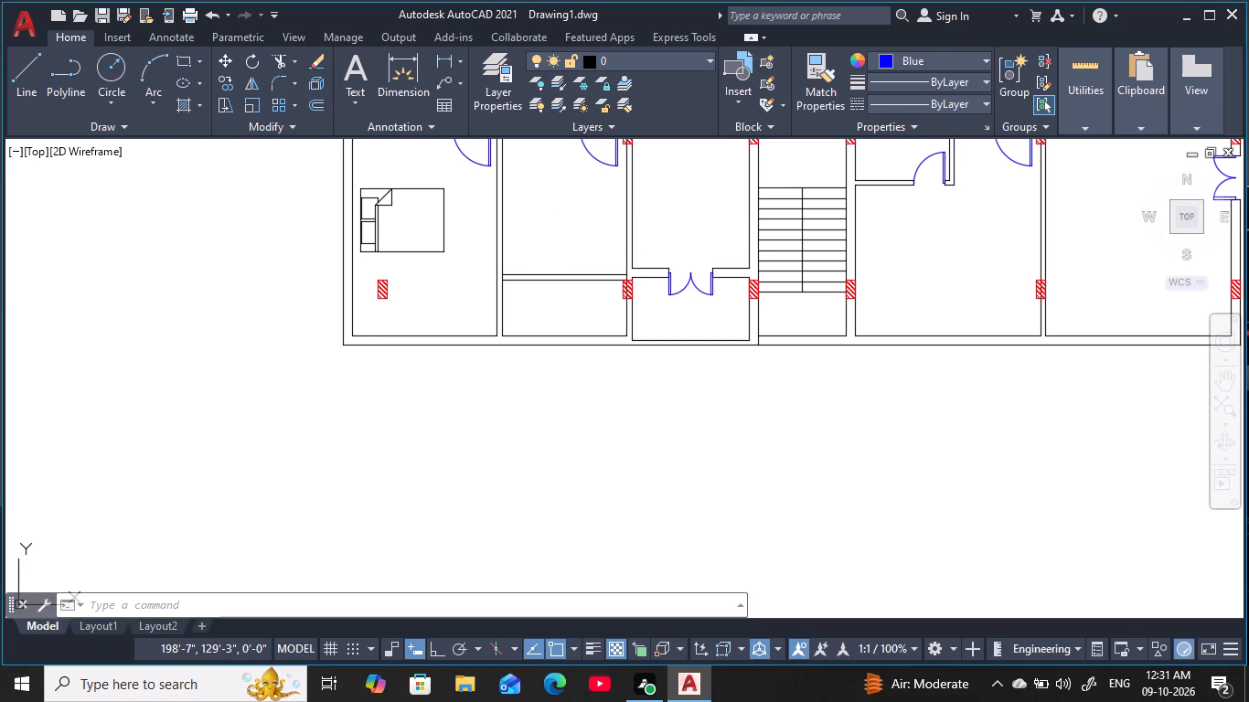
# Offset the same room's inner west wall line 5'6" east into the room.
pyautogui.write('O')
pyautogui.press('space')
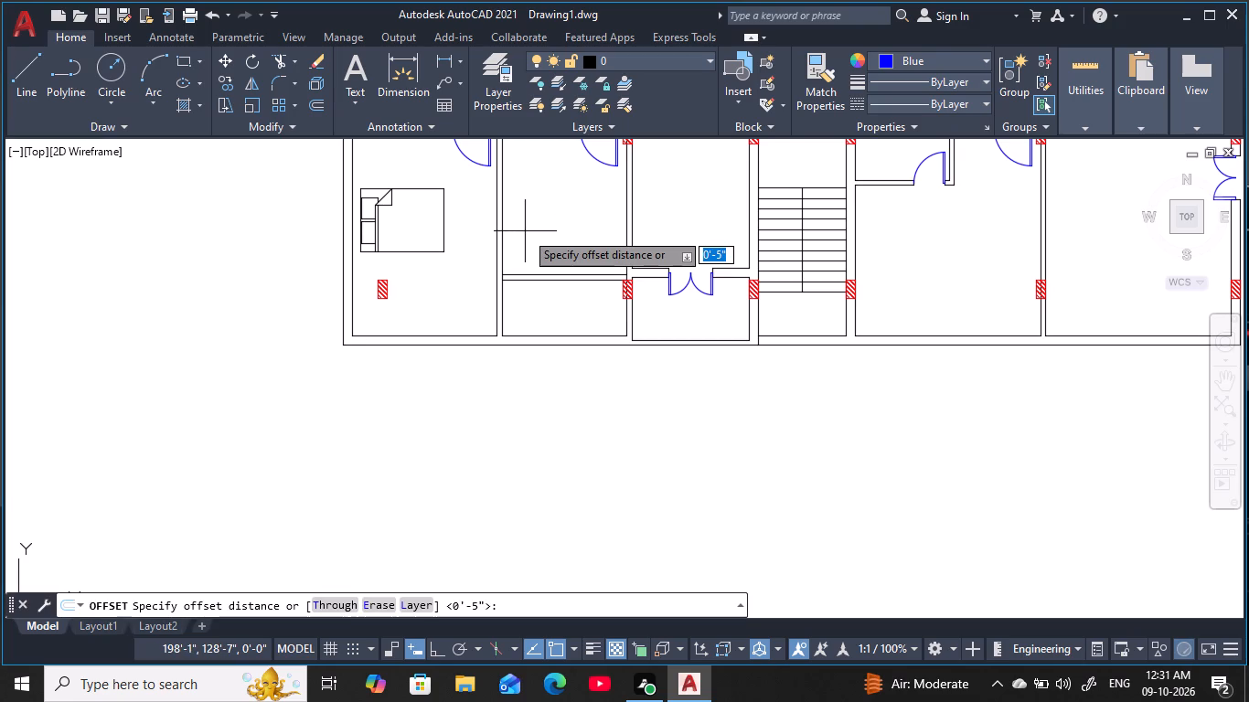
pyautogui.write("5'")
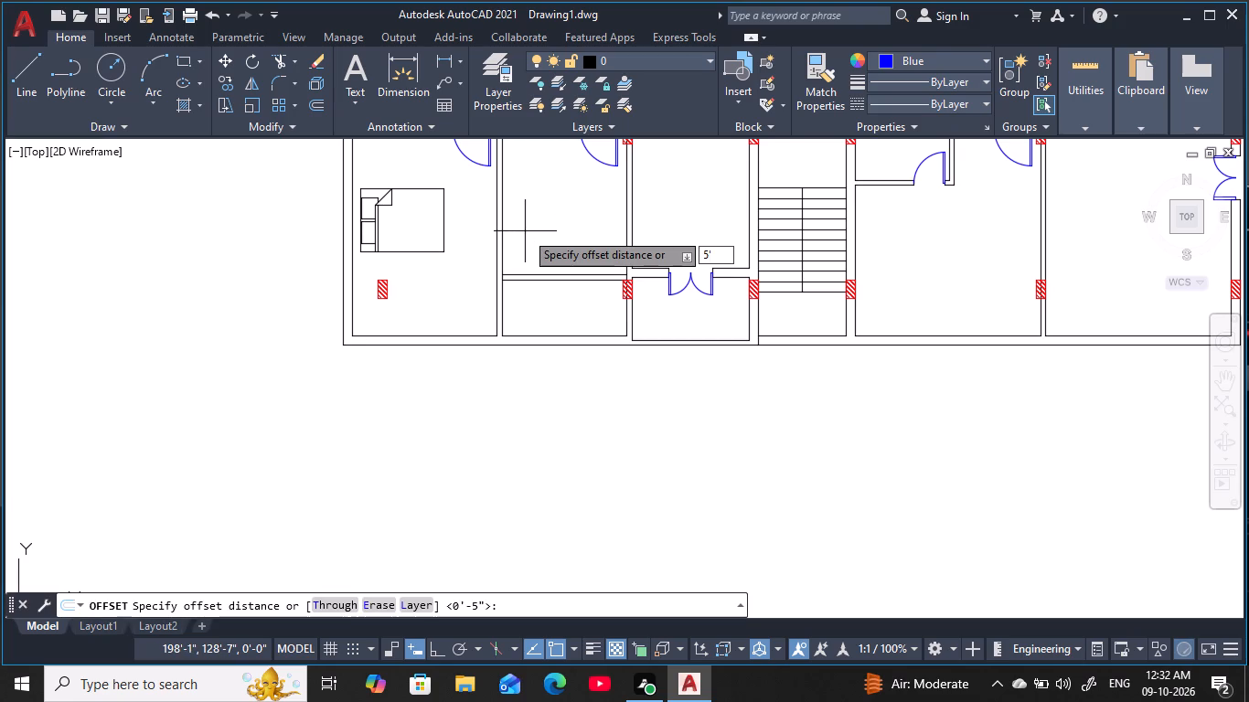
pyautogui.write('6')
pyautogui.press('space')
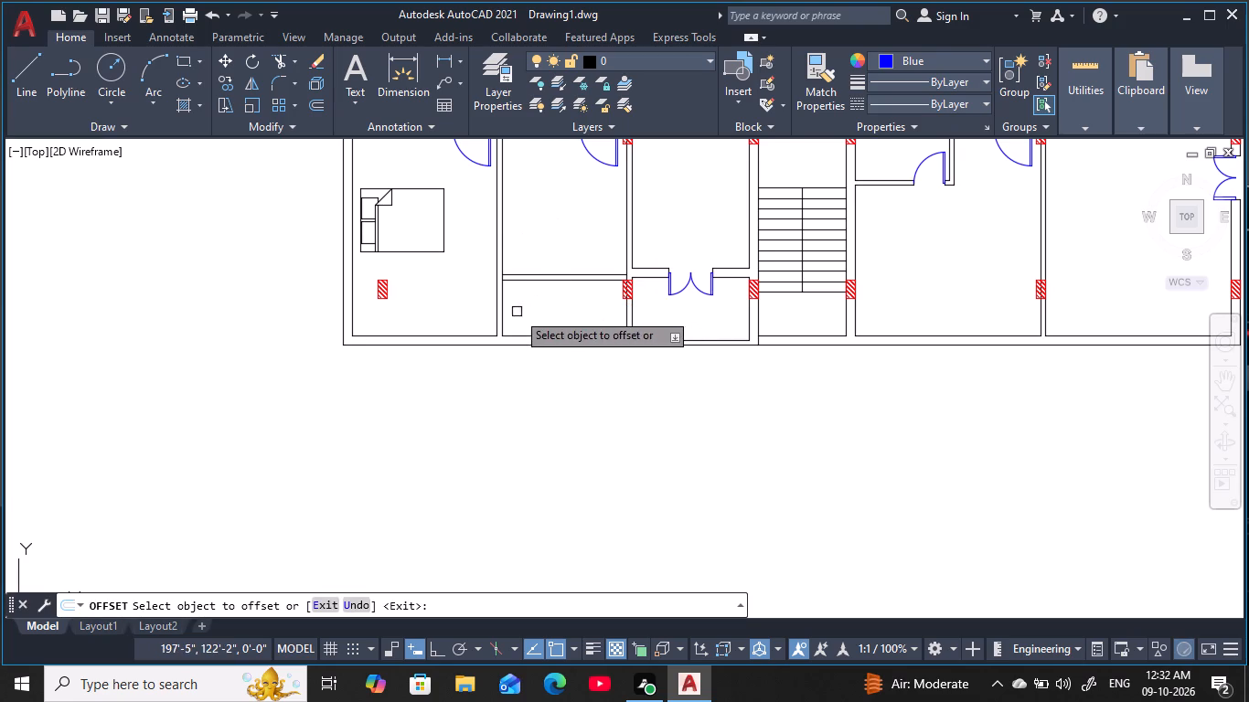
pyautogui.click(501, 310)
pyautogui.click(599, 306)
pyautogui.press('Escape')
pyautogui.press('Escape')
pyautogui.press('Escape')
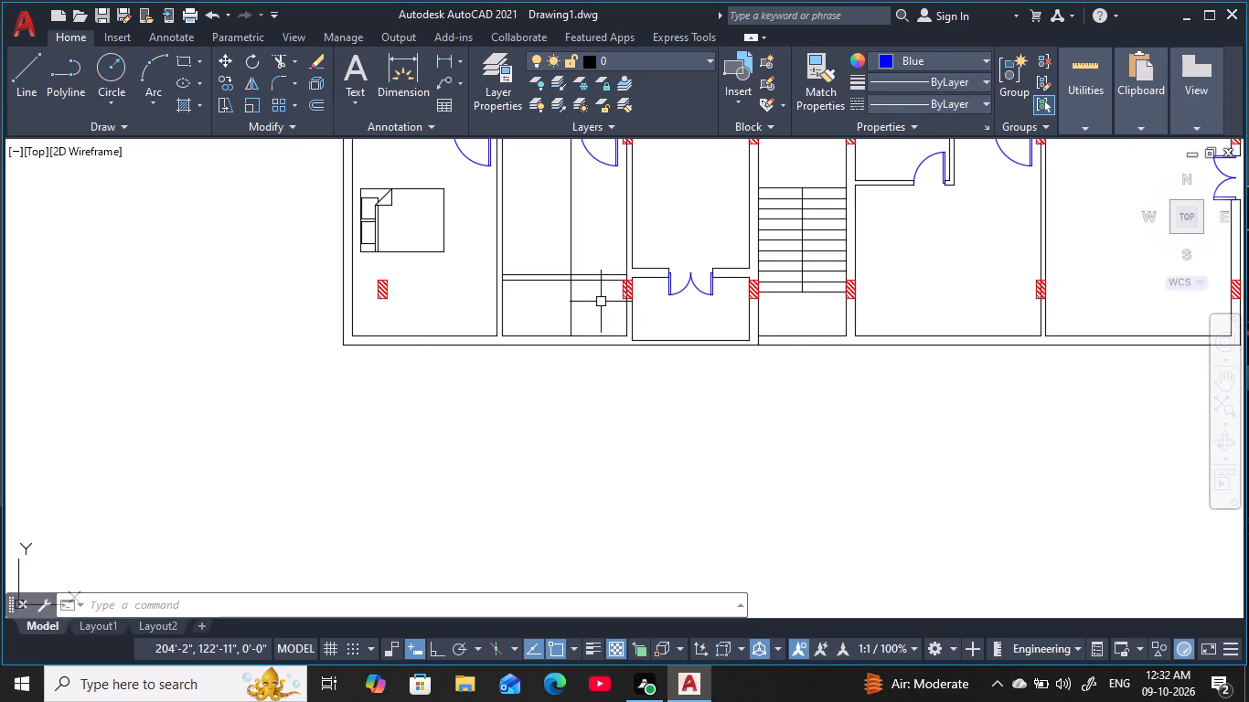
pyautogui.press('Escape')
pyautogui.press('Escape')
# Offset the new vertical line in that room 5" east to give the second partition its thickness.
pyautogui.write('O 5')
pyautogui.press('space')
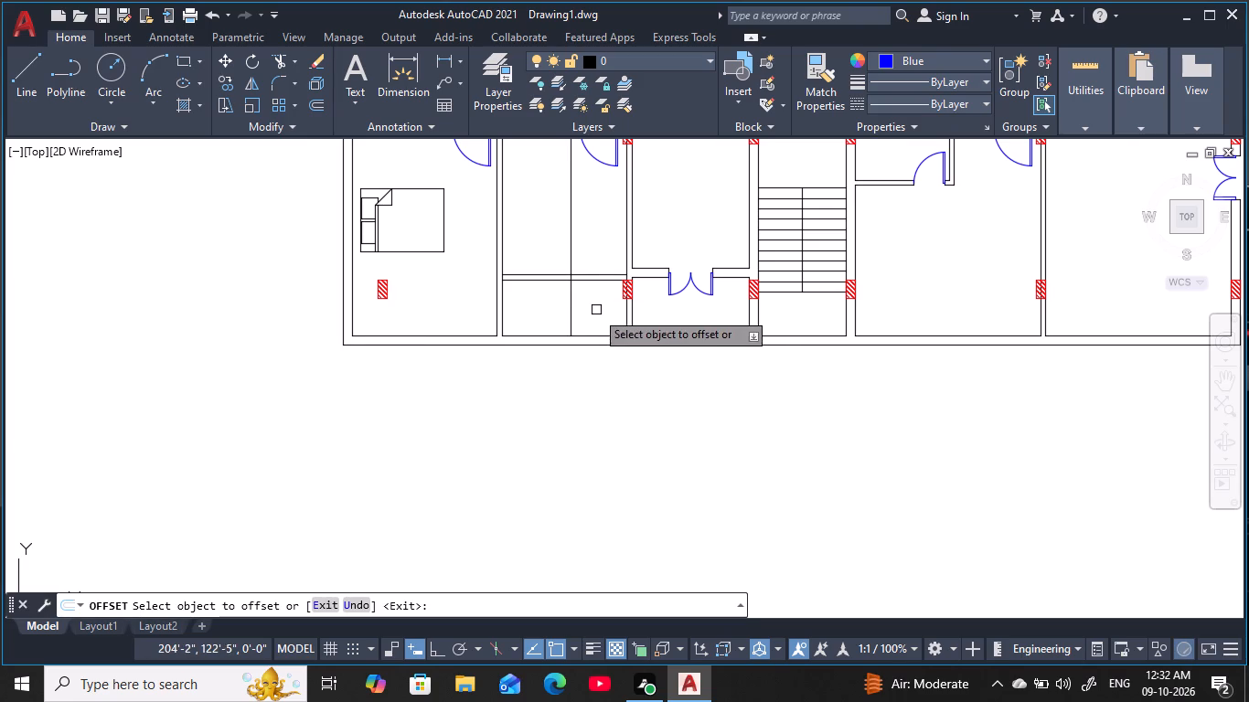
pyautogui.click(572, 316)
pyautogui.click(591, 316)
pyautogui.press('Escape')
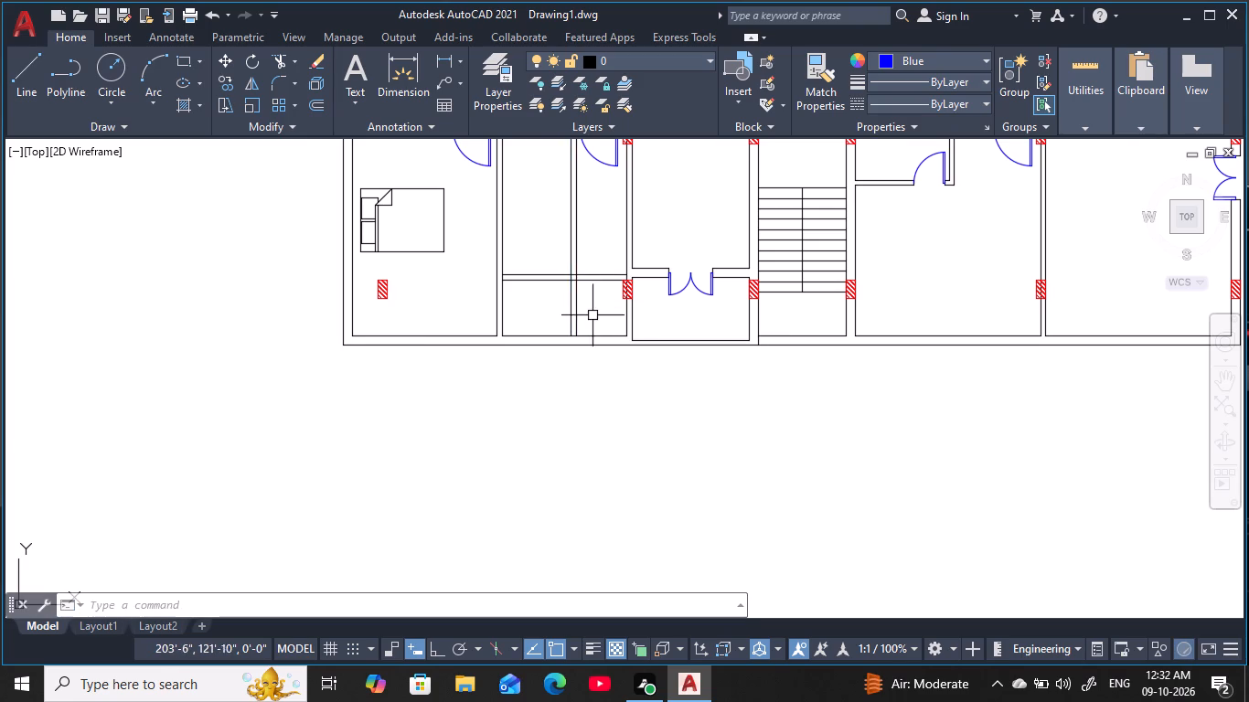
pyautogui.press('Escape')
pyautogui.press('Escape')
pyautogui.press('Escape')
pyautogui.press('Escape')
# Trim the partition lines beyond their crossing, east and north, leaving a small enclosed room in the southwest corner.
pyautogui.write('TR')
pyautogui.press('space')
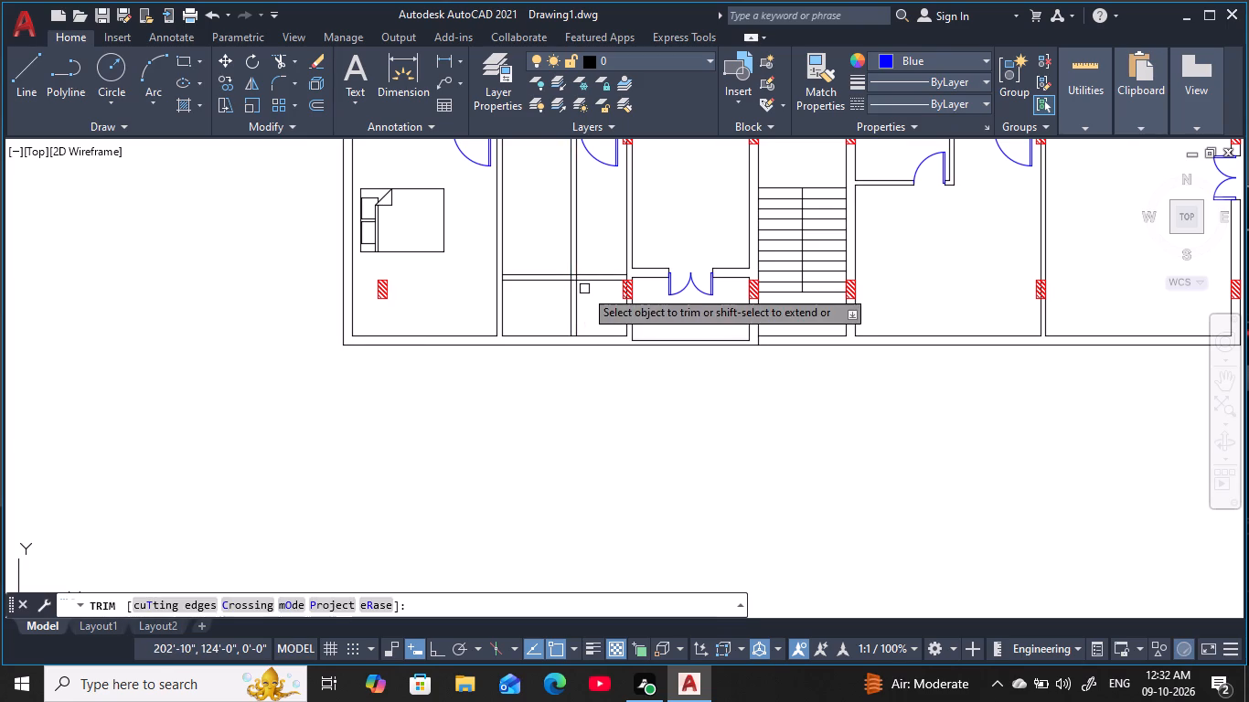
pyautogui.click(587, 293)
pyautogui.click(594, 259)
pyautogui.click(590, 251)
pyautogui.click(557, 254)
pyautogui.scroll(-1, 571, 240)
pyautogui.moveTo(574, 244); pyautogui.dragTo(578, 268, button='middle')
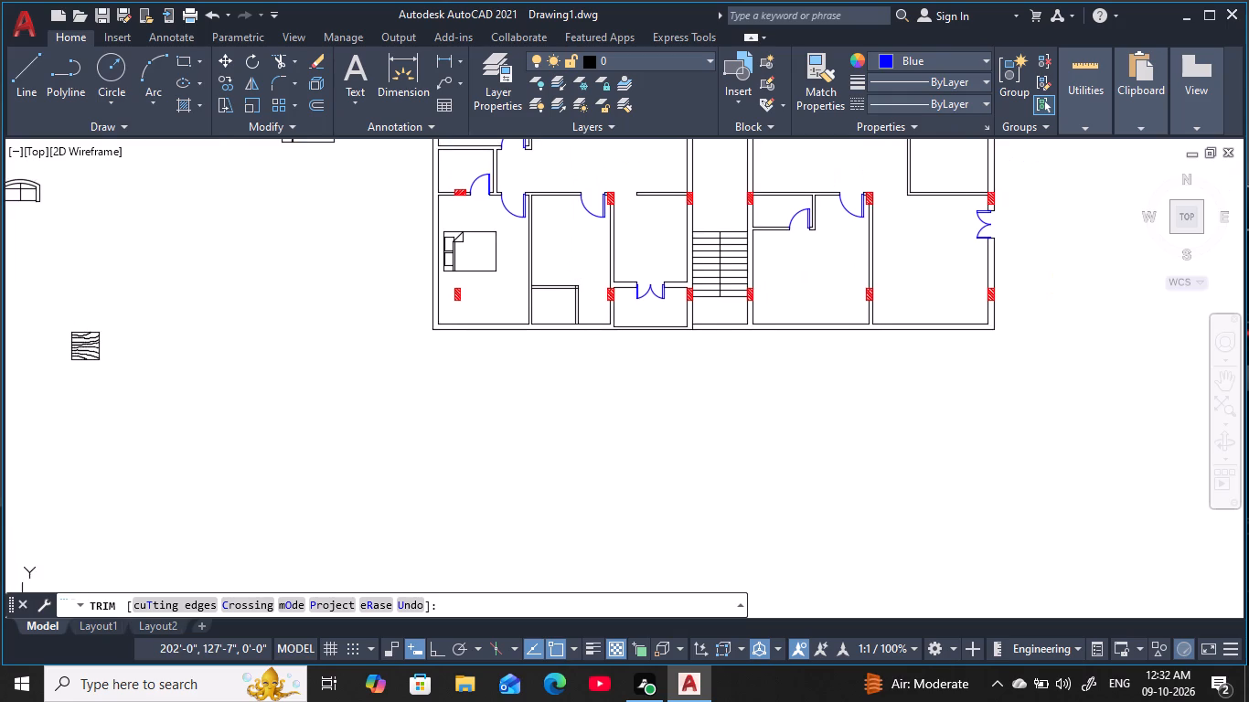
pyautogui.moveTo(578, 268); pyautogui.dragTo(577, 268, button='middle')
pyautogui.scroll(2, 579, 261)
pyautogui.moveTo(580, 261); pyautogui.dragTo(606, 215, button='middle')
pyautogui.press('Escape')
pyautogui.press('Escape')
pyautogui.press('Escape')
pyautogui.press('Escape')
pyautogui.press('Escape')
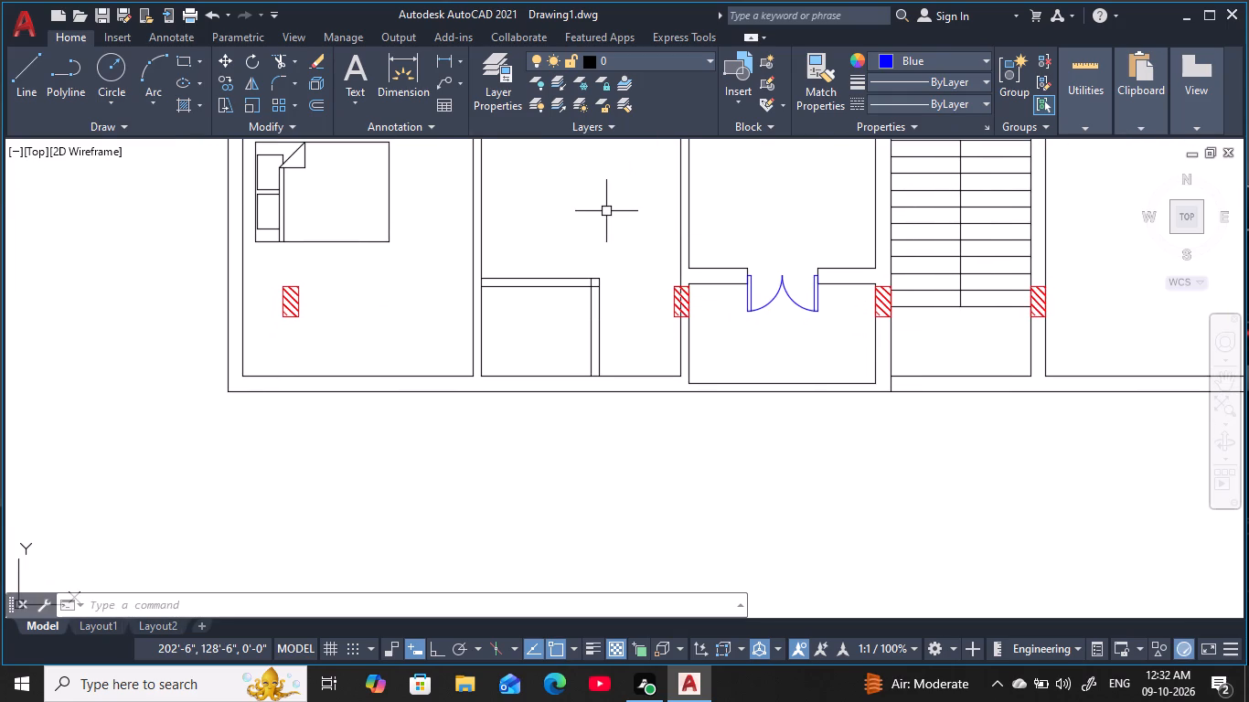
pyautogui.press('Escape')
# Offset the inner south wall line of the room containing the new partitions 6" north.
pyautogui.press('o')
pyautogui.press('space')
pyautogui.press('6')
pyautogui.press('space')
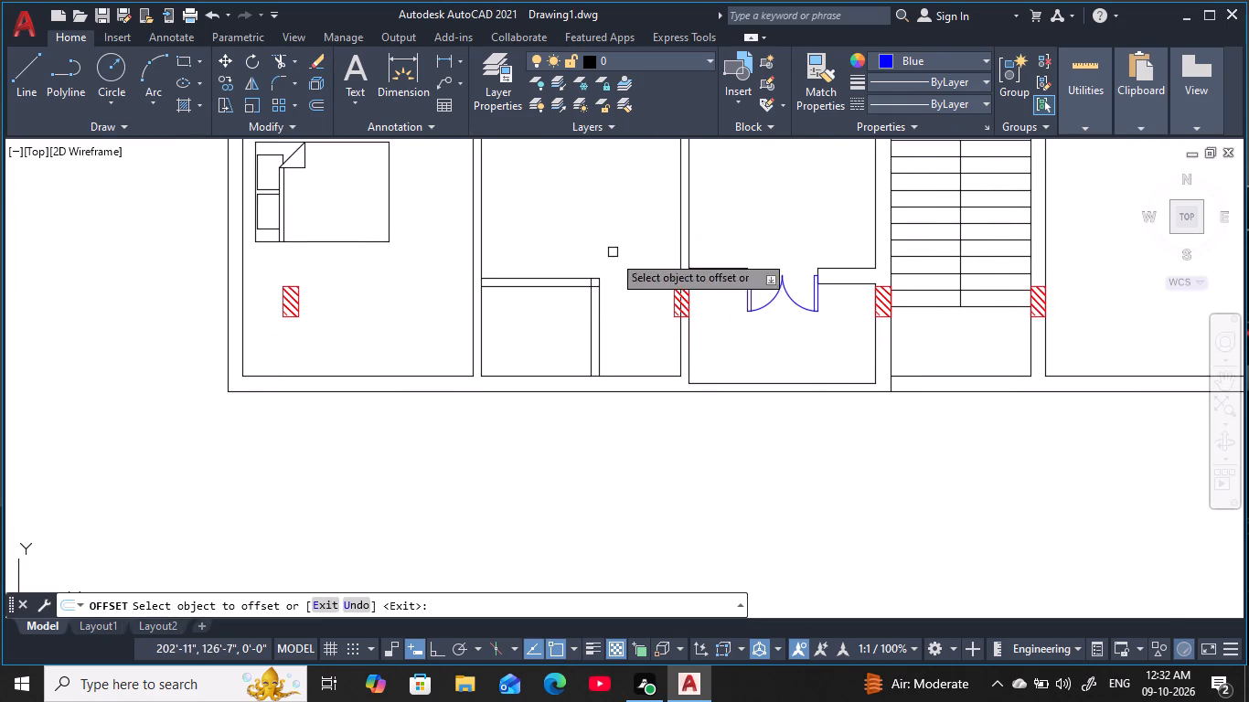
pyautogui.click(574, 378)
pyautogui.click(545, 318)
pyautogui.press('Escape')
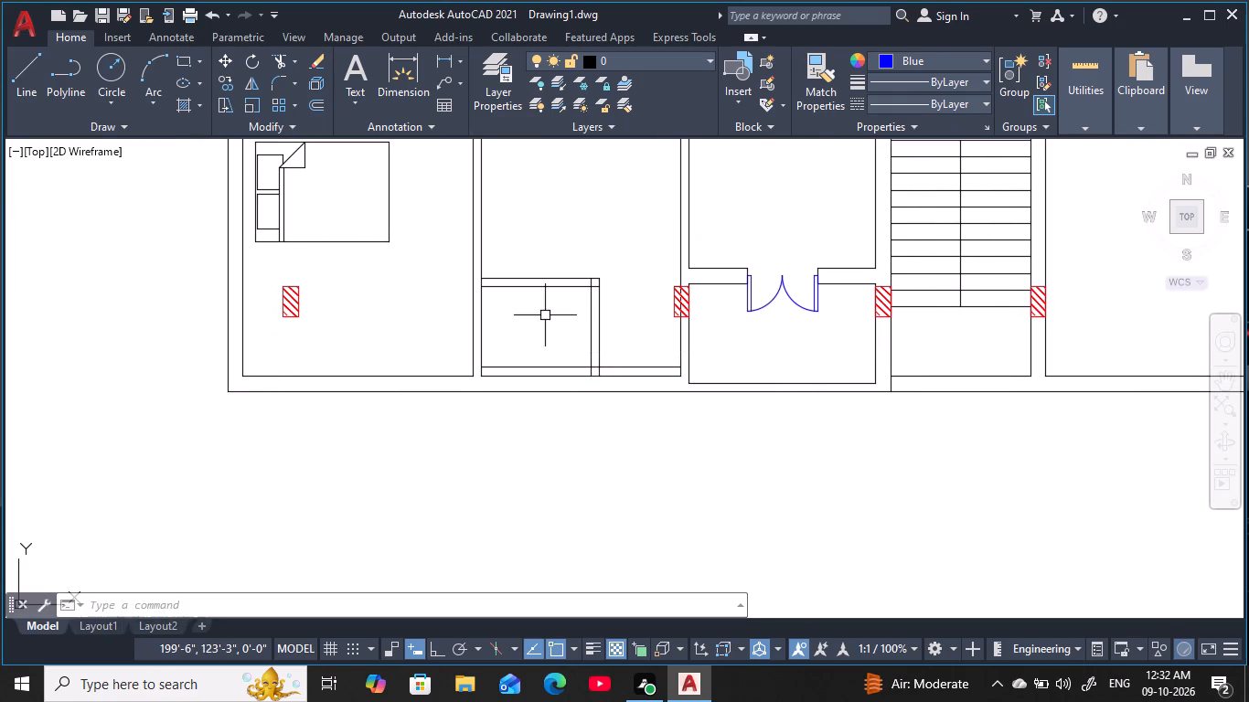
# Offset the newly created horizontal line near the room's south wall 2'6" north to set the door opening width.
pyautogui.press('Escape')
pyautogui.press('Escape')
pyautogui.press('Escape')
pyautogui.press('Escape')
pyautogui.press('o')
pyautogui.press('space')
pyautogui.press('2')
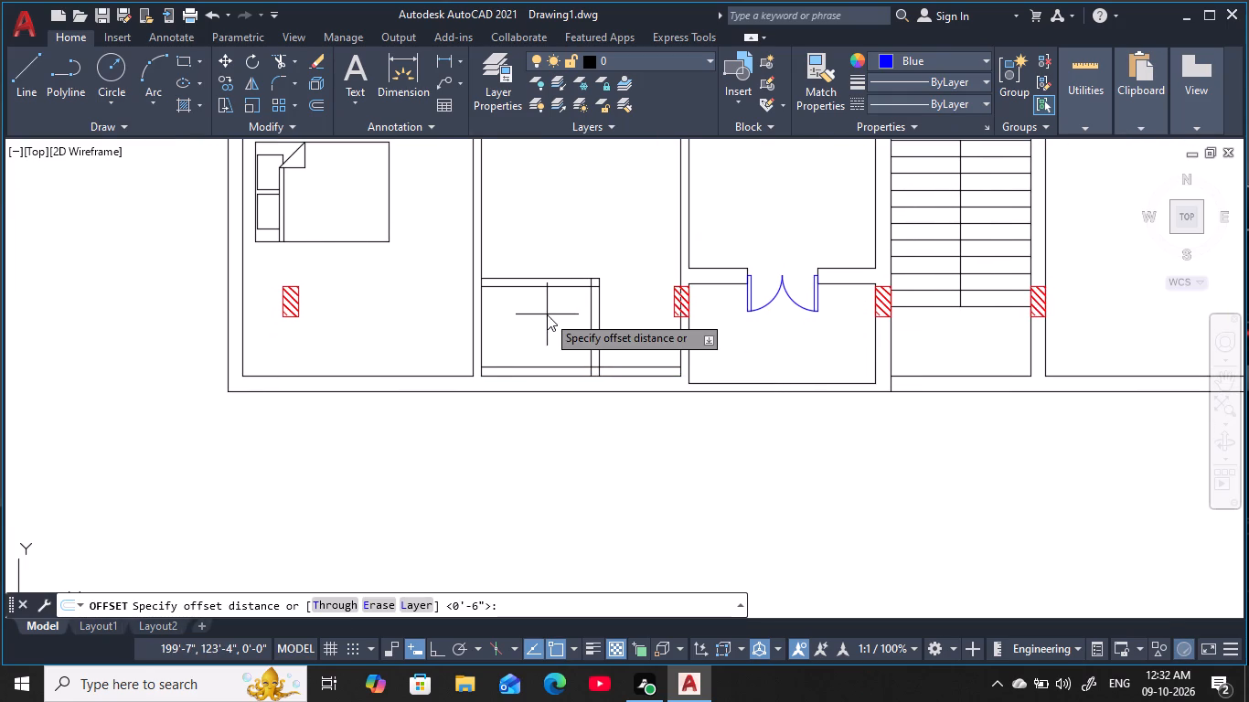
pyautogui.press("'")
pyautogui.write('6')
pyautogui.press('space')
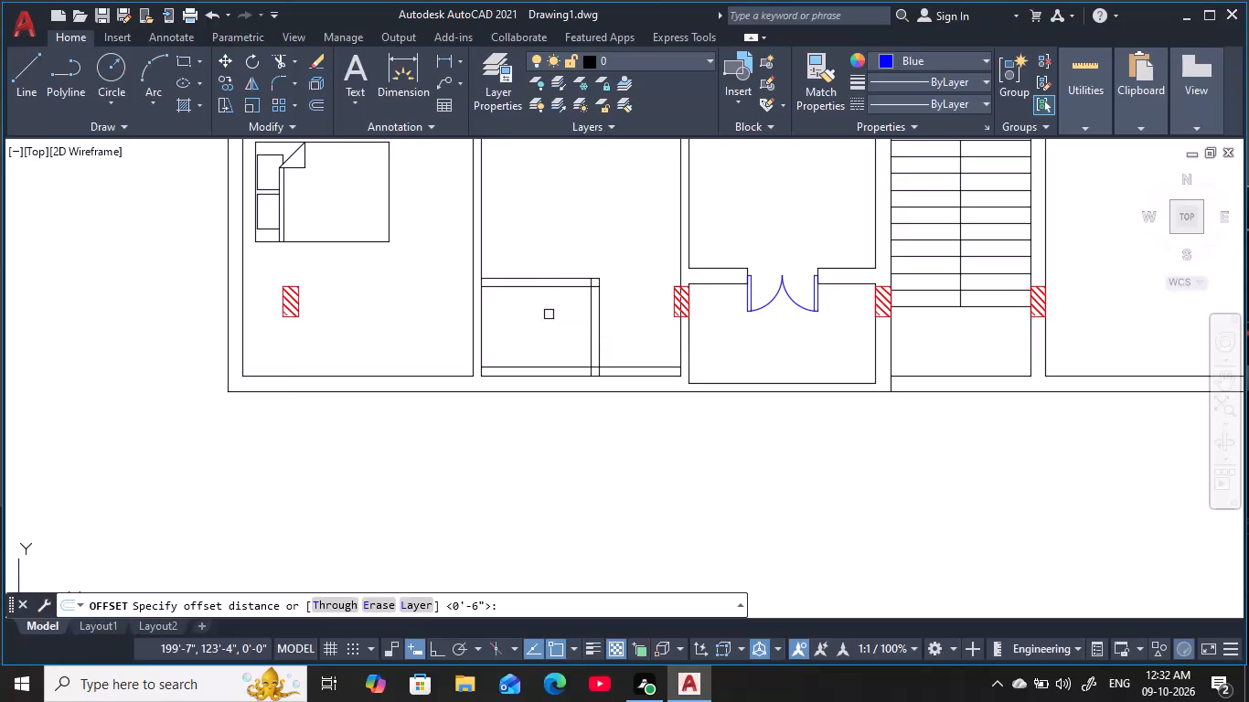
pyautogui.click(559, 364)
pyautogui.click(550, 309)
pyautogui.press('Escape')
pyautogui.press('Escape')
pyautogui.press('Escape')
pyautogui.press('Escape')
pyautogui.press('Escape')
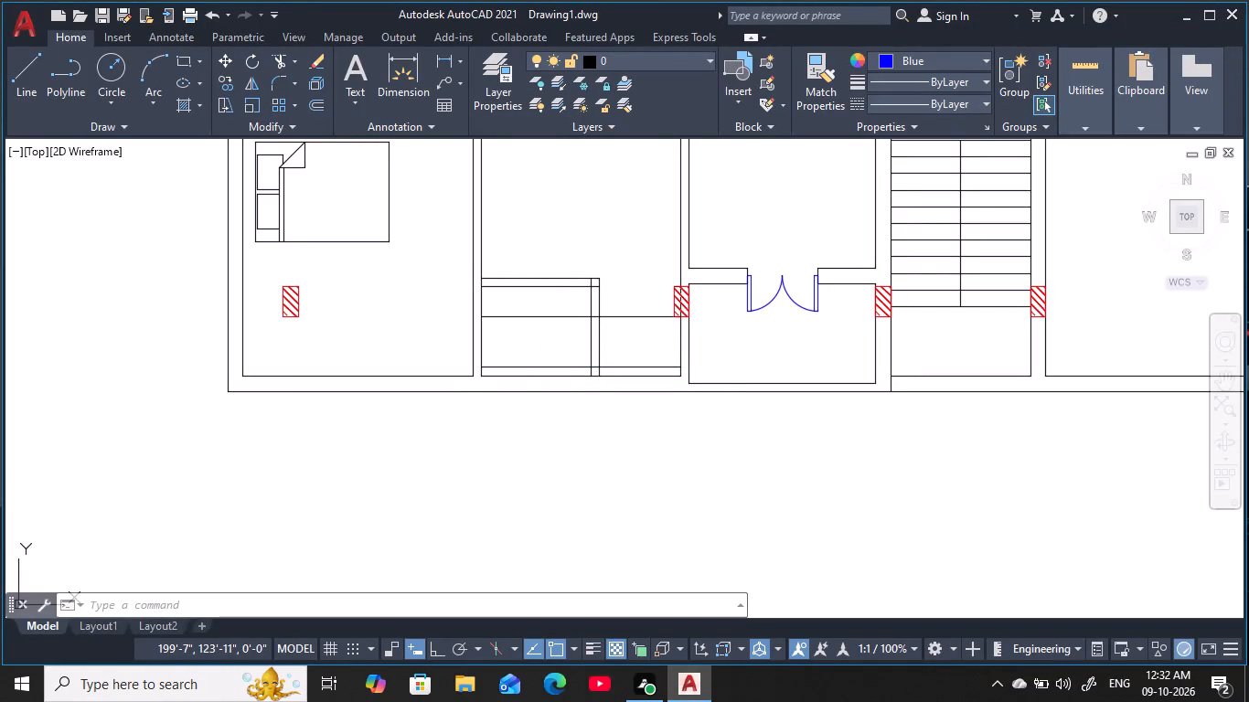
# Trim both offset lines back to the small room's east partition, and cut the 2'6" door opening between them.
pyautogui.write('TR')
pyautogui.press('space')
pyautogui.click(546, 302)
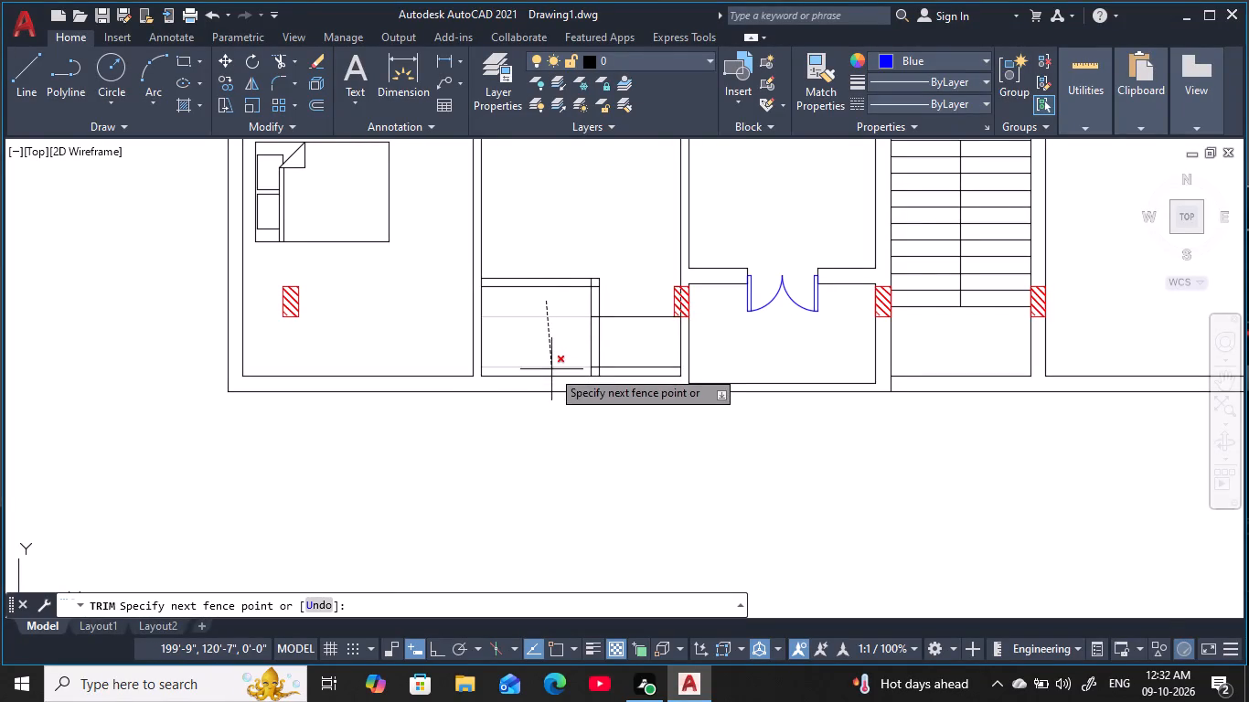
pyautogui.click(551, 369)
pyautogui.click(633, 305)
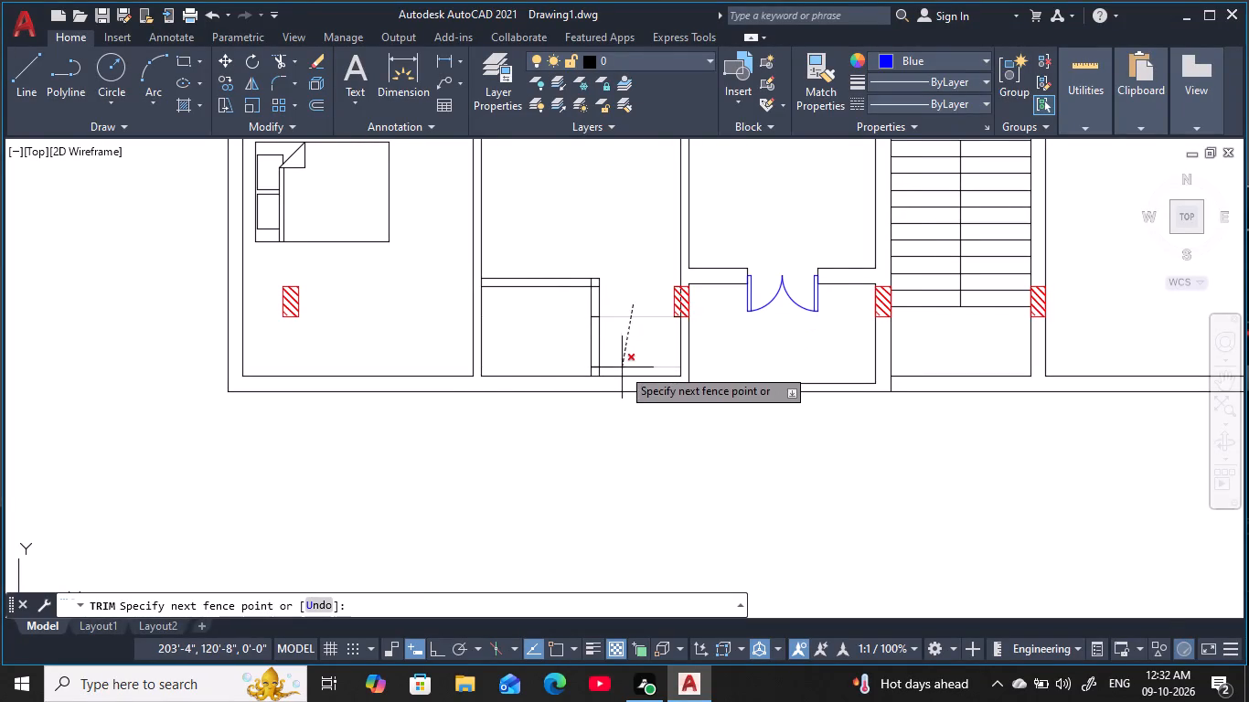
pyautogui.click(625, 378)
pyautogui.hotkey('ctrl', 'z')
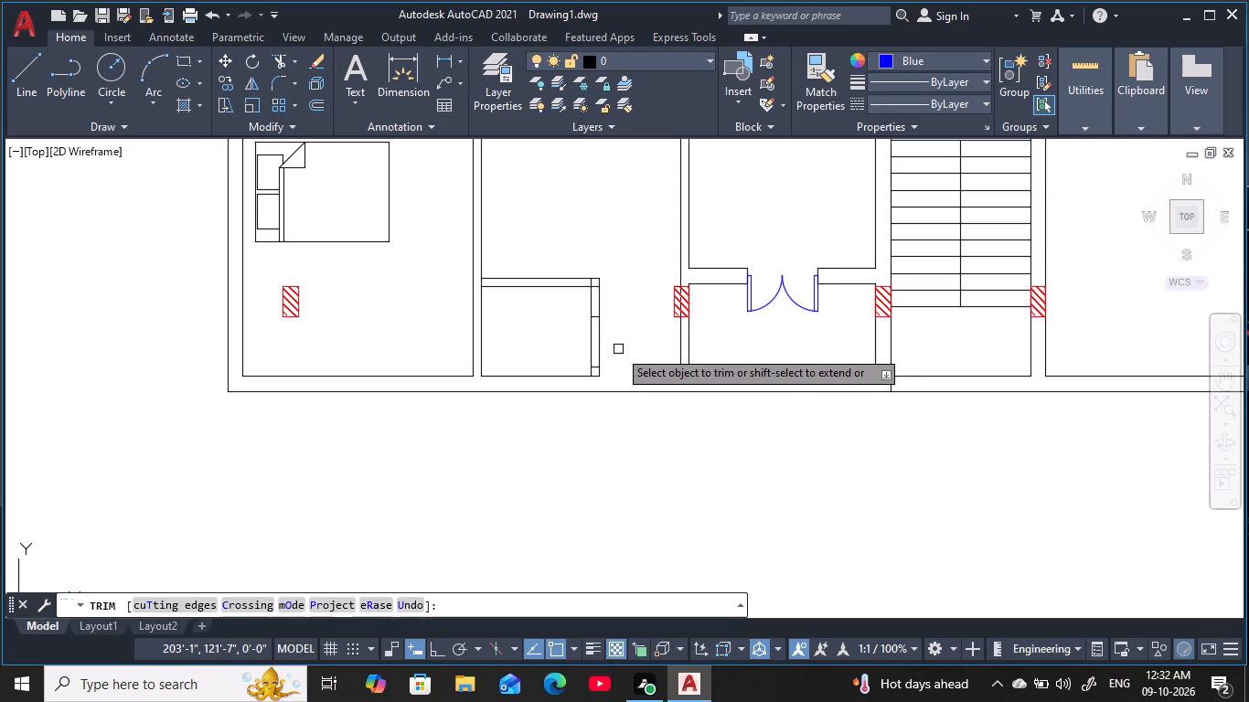
pyautogui.press('space')
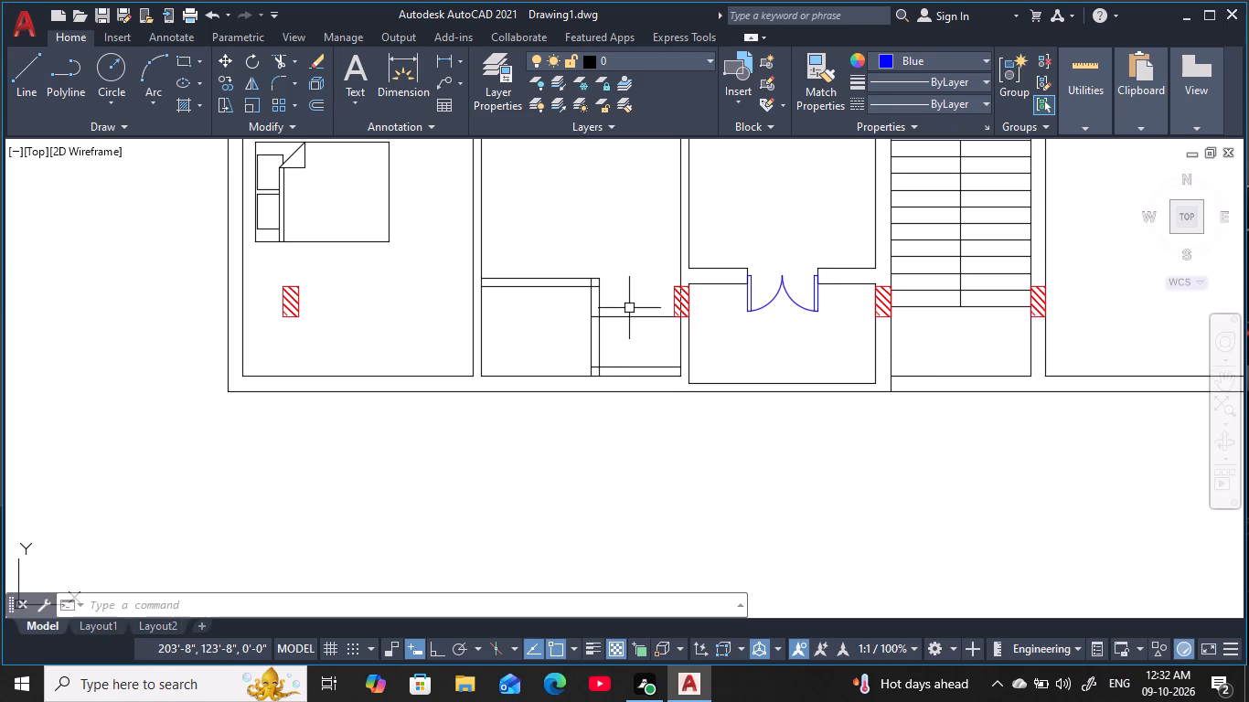
pyautogui.press('space')
pyautogui.press('space')
pyautogui.click(627, 311)
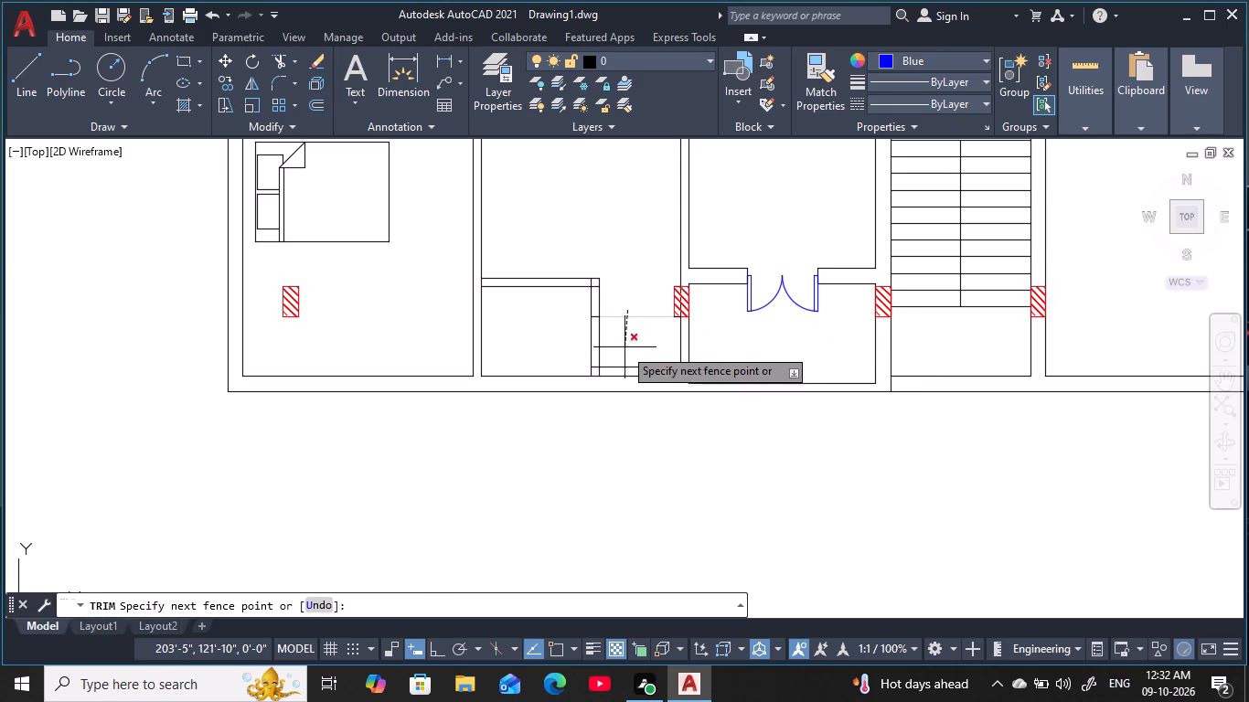
pyautogui.click(624, 370)
pyautogui.click(614, 351)
pyautogui.click(583, 348)
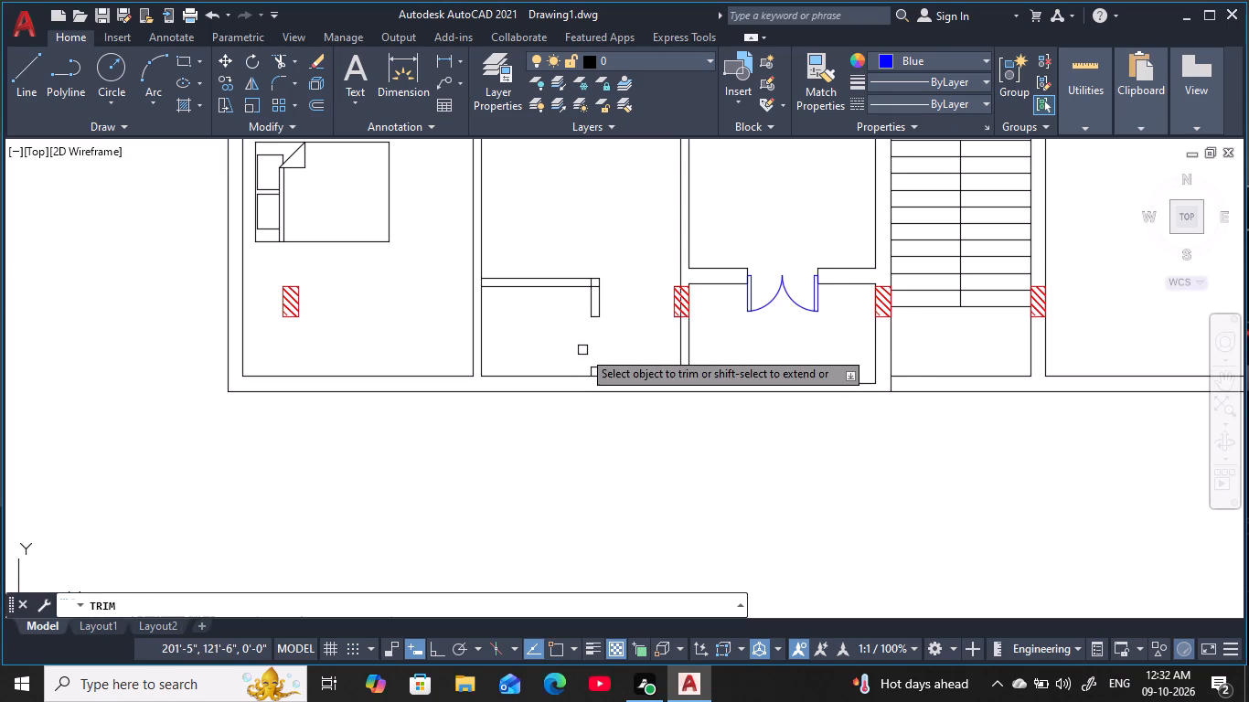
# Trim the leftover line segments at the partitions' corner and where the north partition meets the west wall.
pyautogui.scroll(3, 592, 297)
pyautogui.moveTo(592, 297); pyautogui.dragTo(604, 320, button='middle')
pyautogui.click(612, 300)
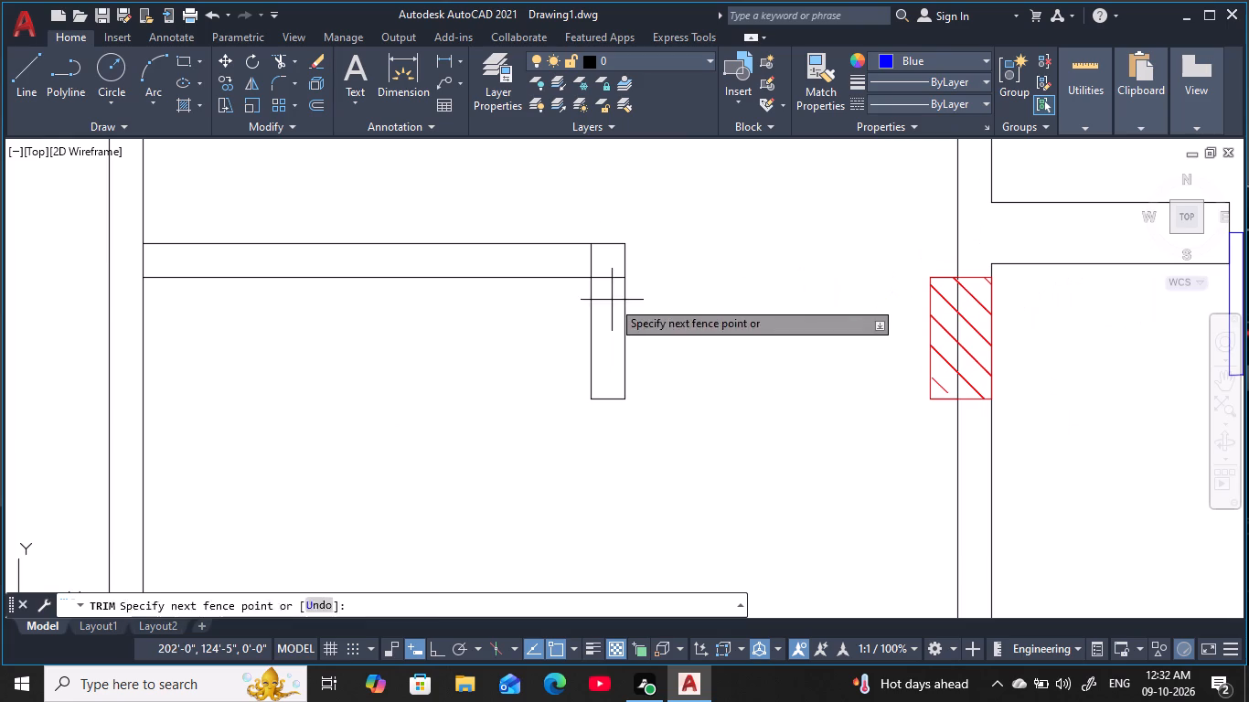
pyautogui.click(586, 266)
pyautogui.scroll(-3, 590, 270)
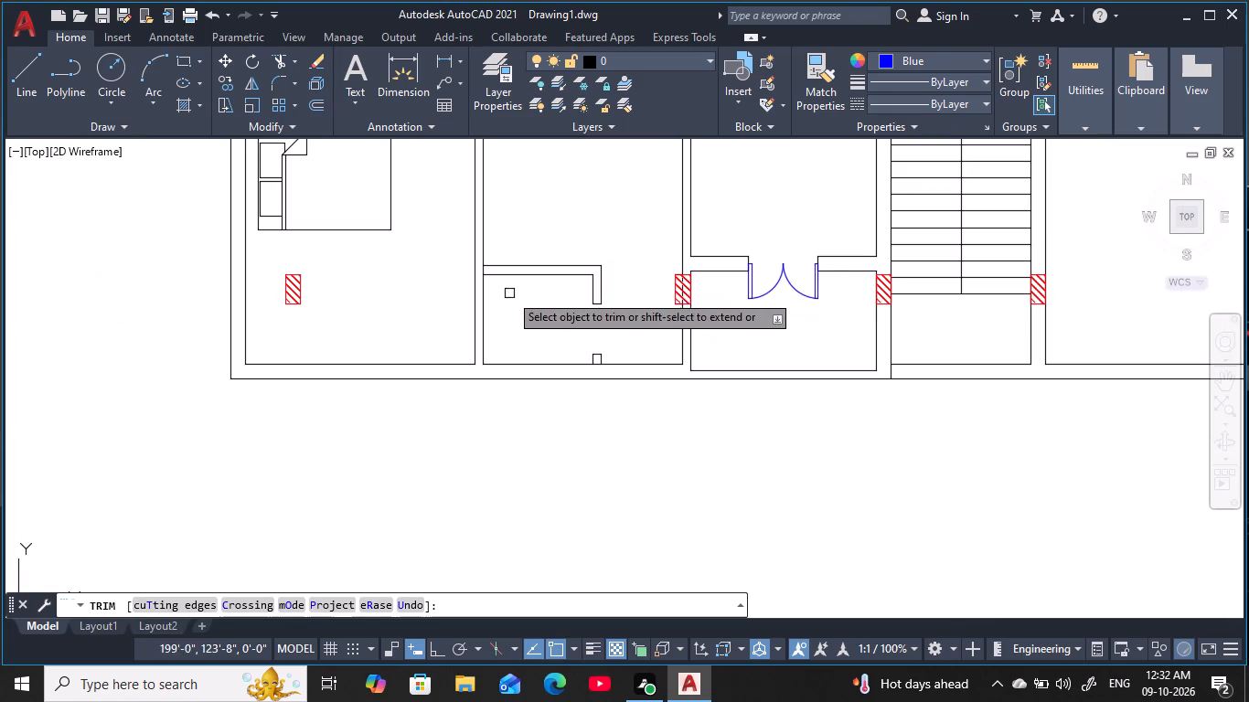
pyautogui.scroll(3, 495, 283)
pyautogui.click(477, 239)
pyautogui.click(432, 246)
pyautogui.scroll(-4, 496, 263)
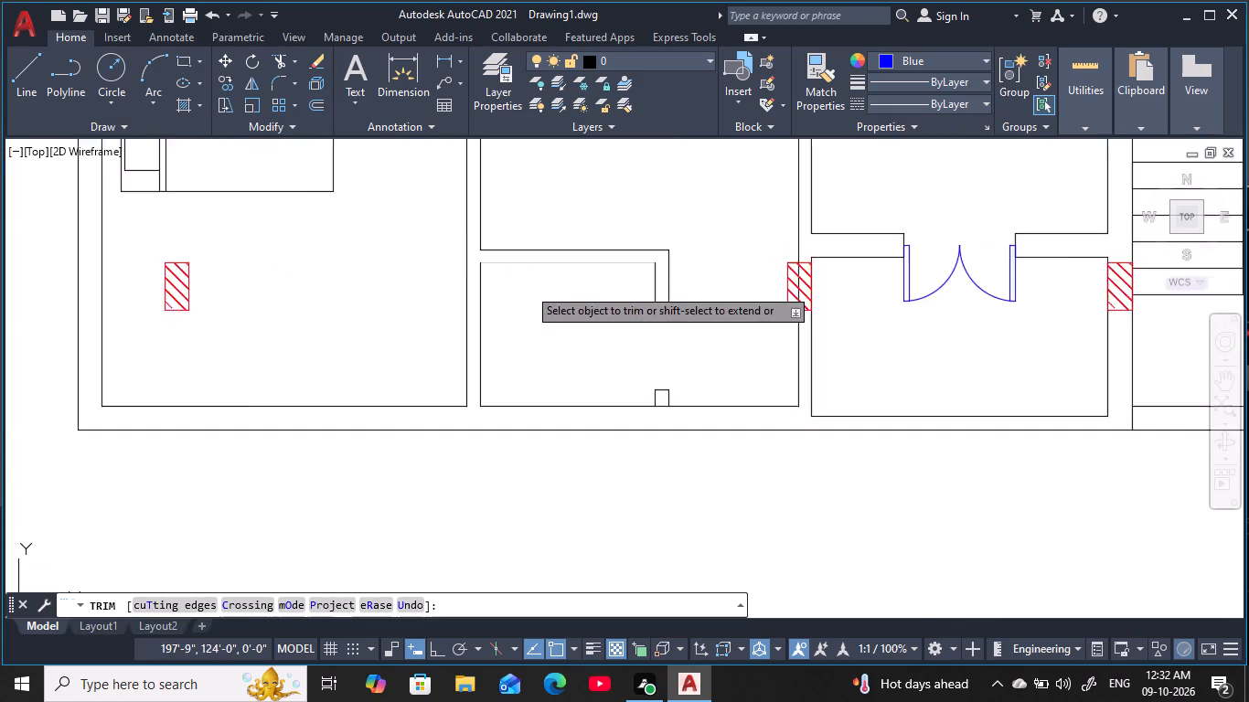
pyautogui.moveTo(543, 295); pyautogui.dragTo(554, 261, button='middle')
pyautogui.press('Escape')
pyautogui.press('Escape')
pyautogui.press('Escape')
pyautogui.press('Escape')
# Copy the northwest corner room's door, including its short wall end lines, into the open hall of the west unit.
pyautogui.moveTo(598, 290); pyautogui.dragTo(597, 288, button='middle')
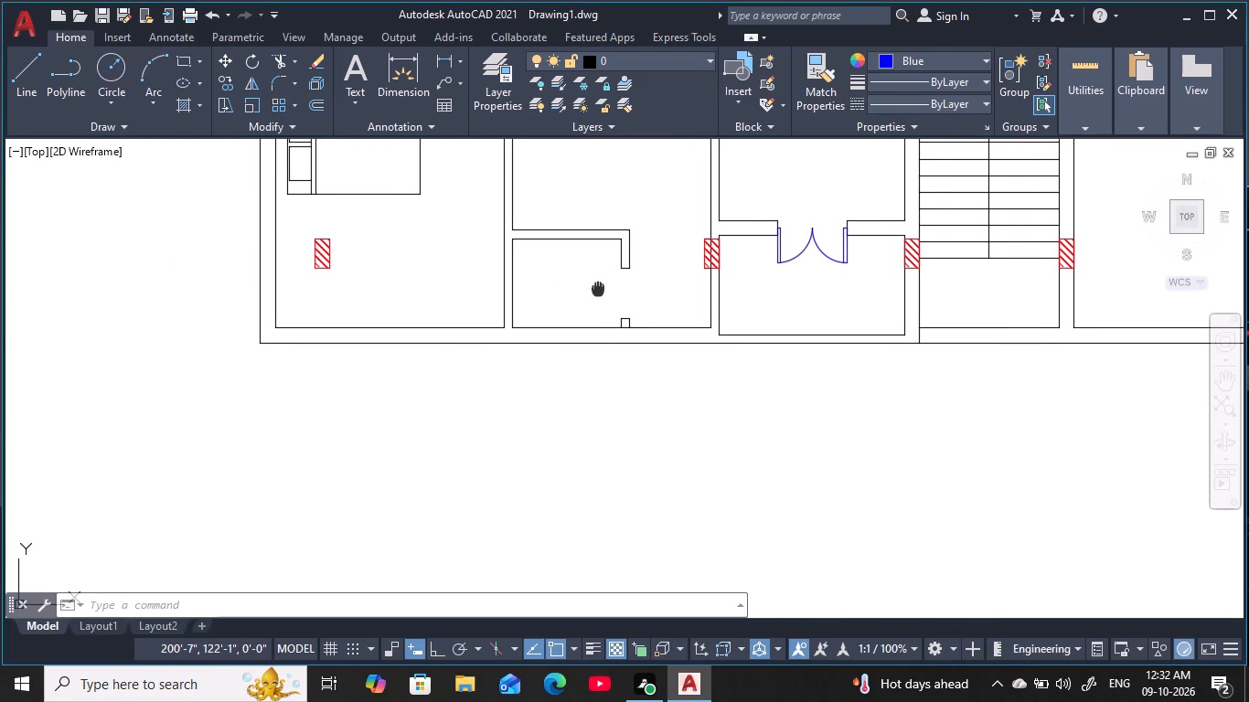
pyautogui.moveTo(597, 288); pyautogui.dragTo(568, 279, button='middle')
pyautogui.press('Escape')
pyautogui.scroll(-3, 568, 279)
pyautogui.moveTo(568, 279); pyautogui.dragTo(583, 347, button='middle')
pyautogui.moveTo(581, 218); pyautogui.dragTo(584, 244, button='middle')
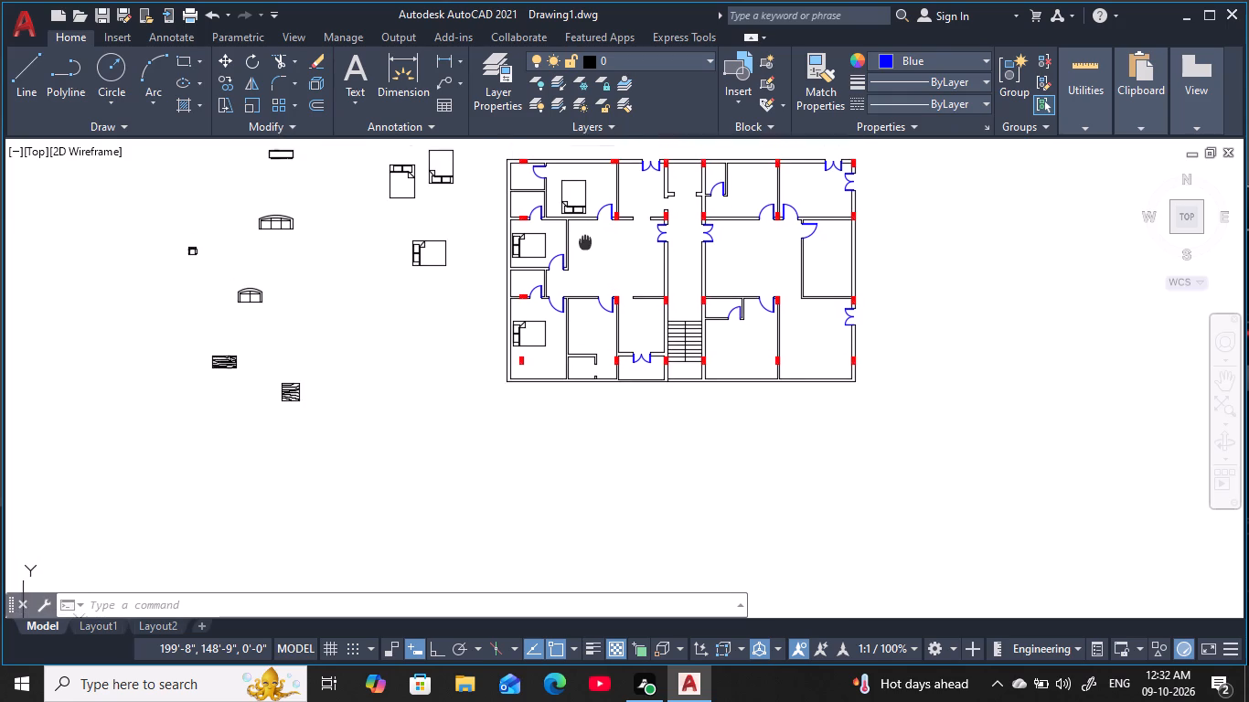
pyautogui.moveTo(584, 244); pyautogui.dragTo(574, 251, button='middle')
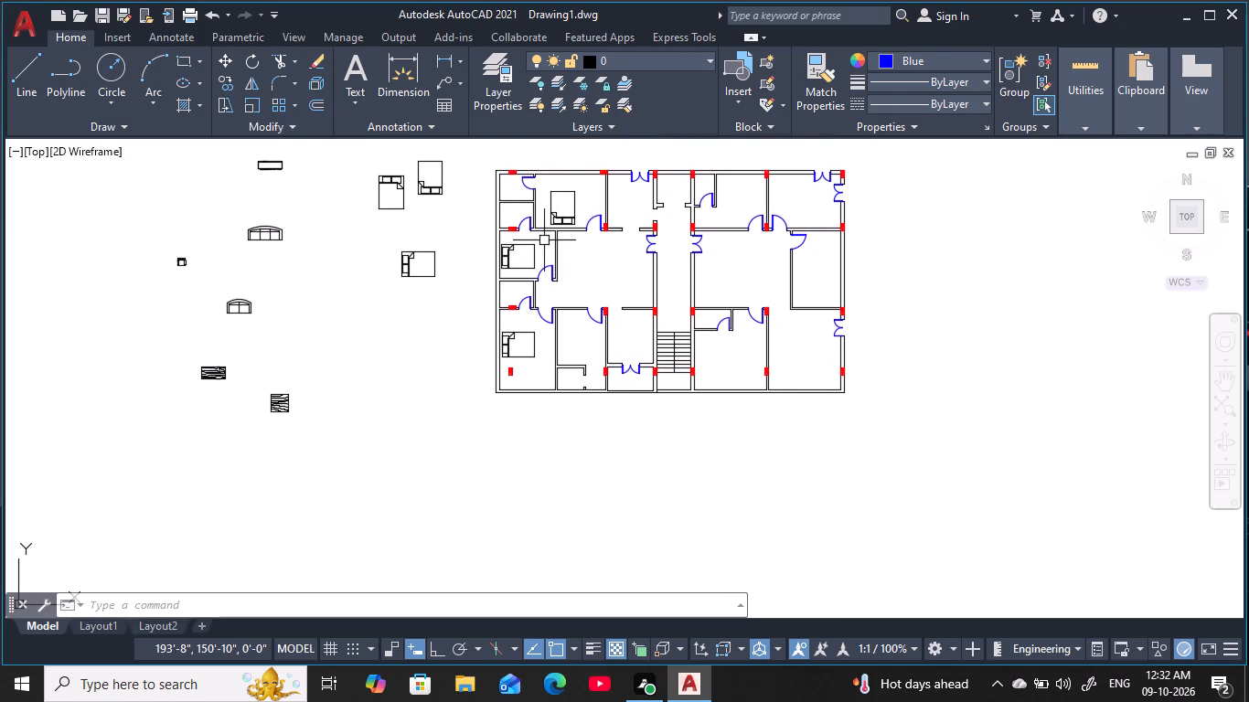
pyautogui.moveTo(543, 244); pyautogui.dragTo(553, 259, button='middle')
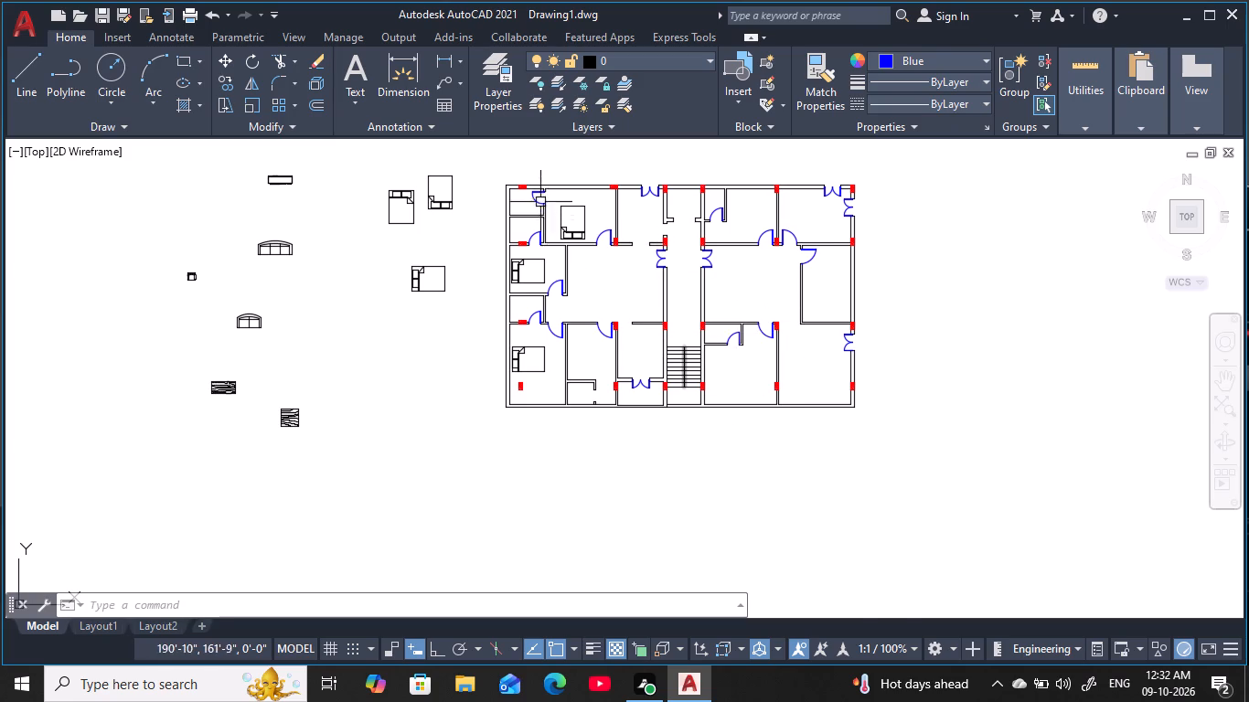
pyautogui.scroll(4, 540, 199)
pyautogui.moveTo(552, 201); pyautogui.dragTo(579, 246, button='middle')
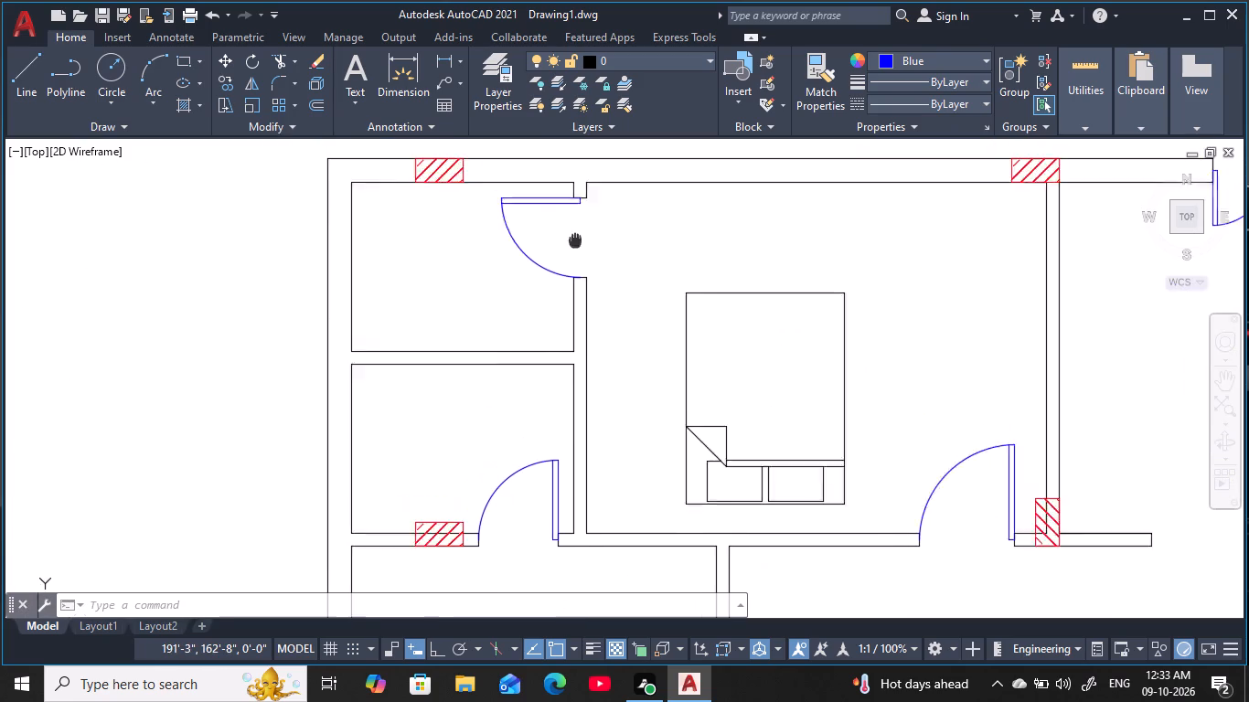
pyautogui.moveTo(579, 246); pyautogui.dragTo(592, 275, button='middle')
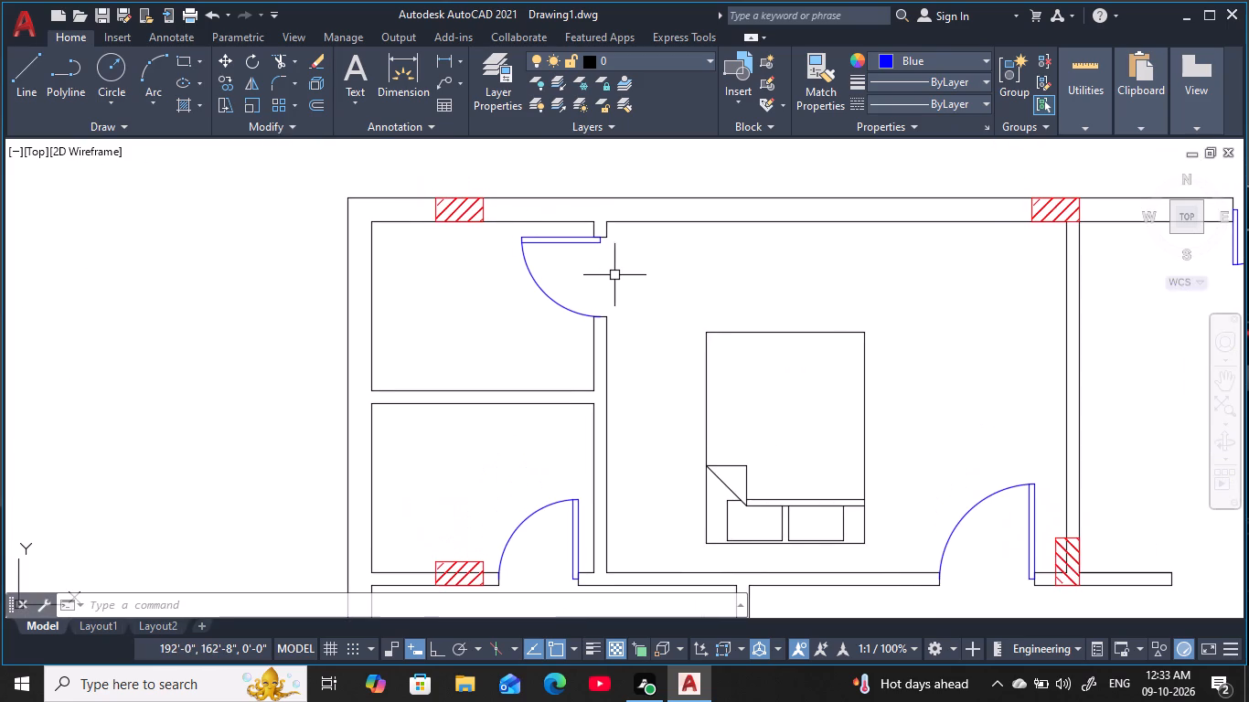
pyautogui.scroll(-5, 627, 282)
pyautogui.scroll(2, 633, 284)
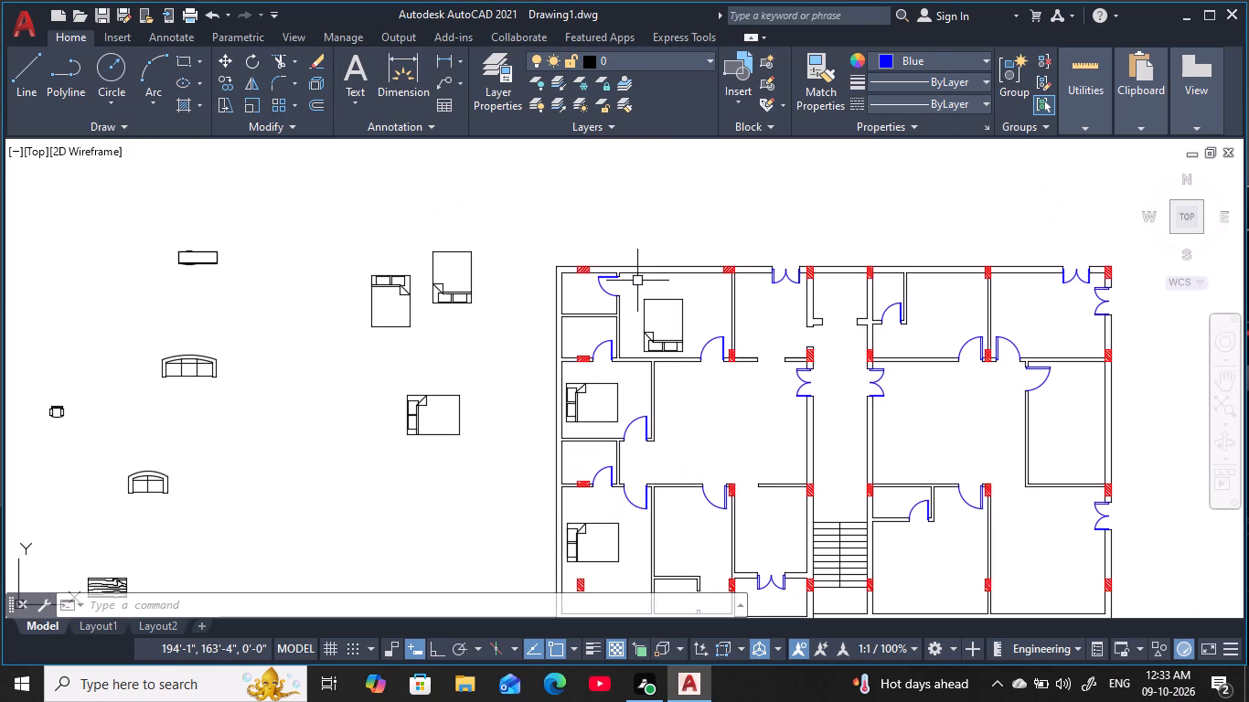
pyautogui.middleClick(644, 295)
pyautogui.scroll(3, 618, 269)
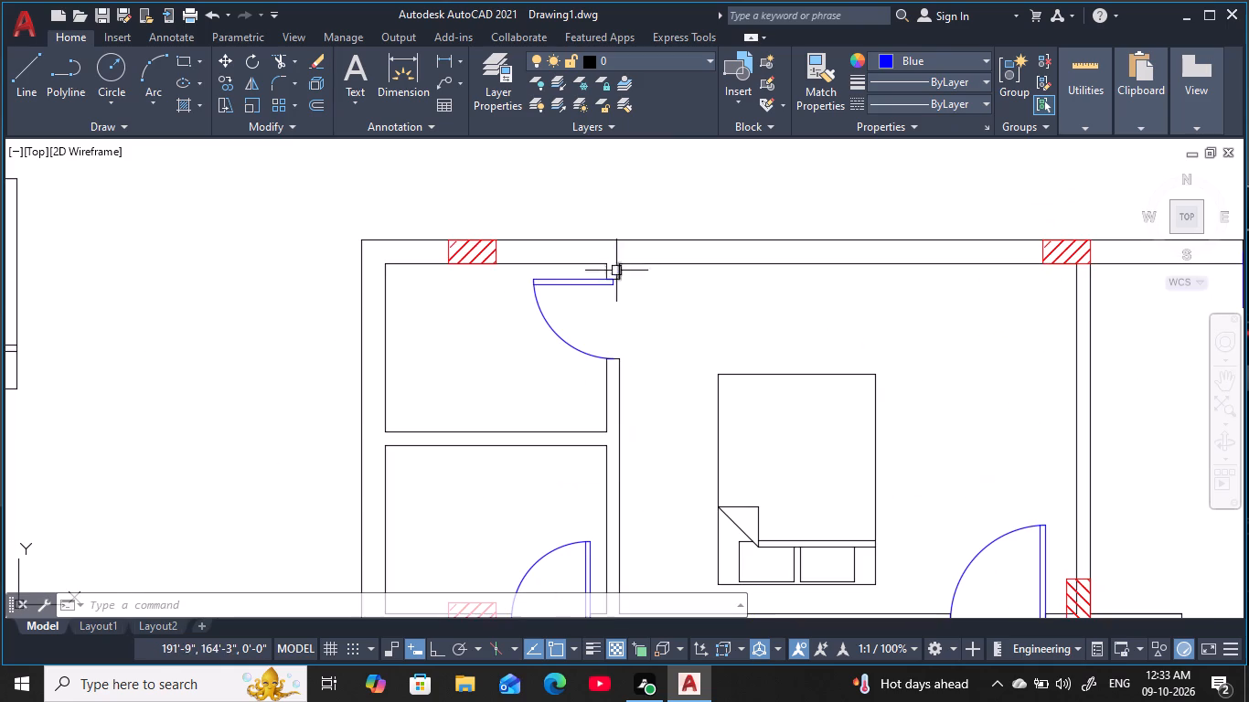
pyautogui.click(516, 275)
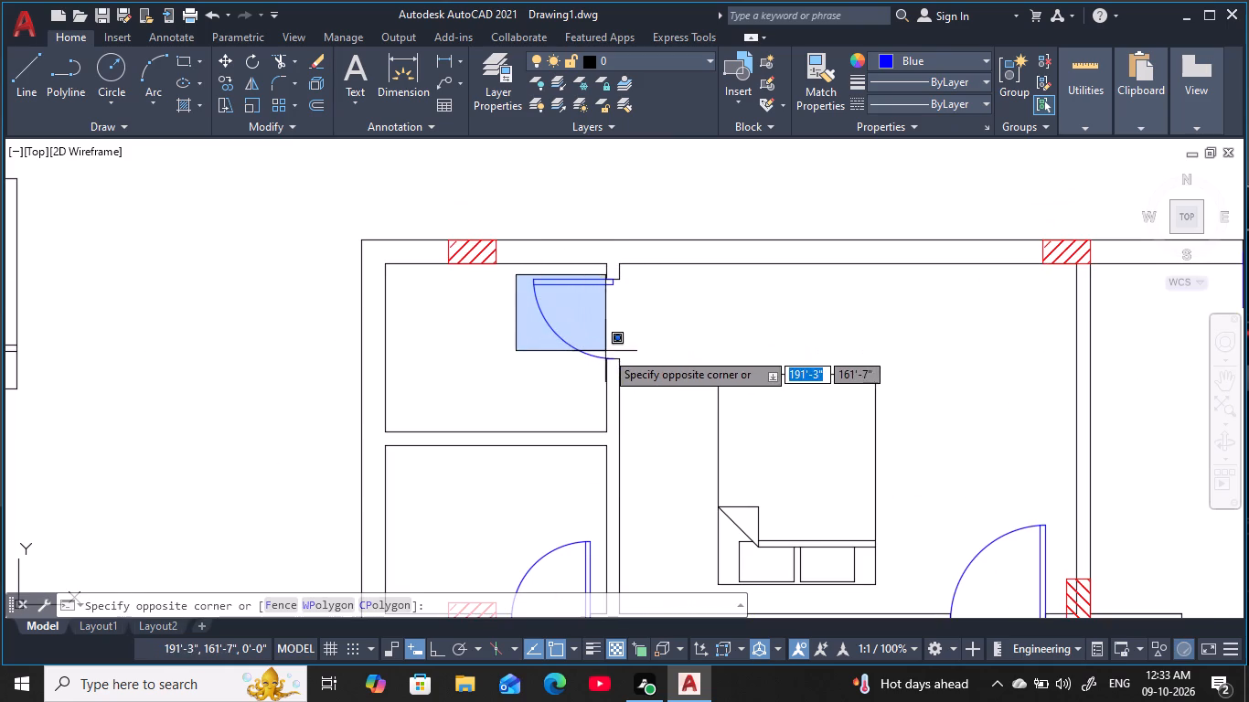
pyautogui.click(621, 361)
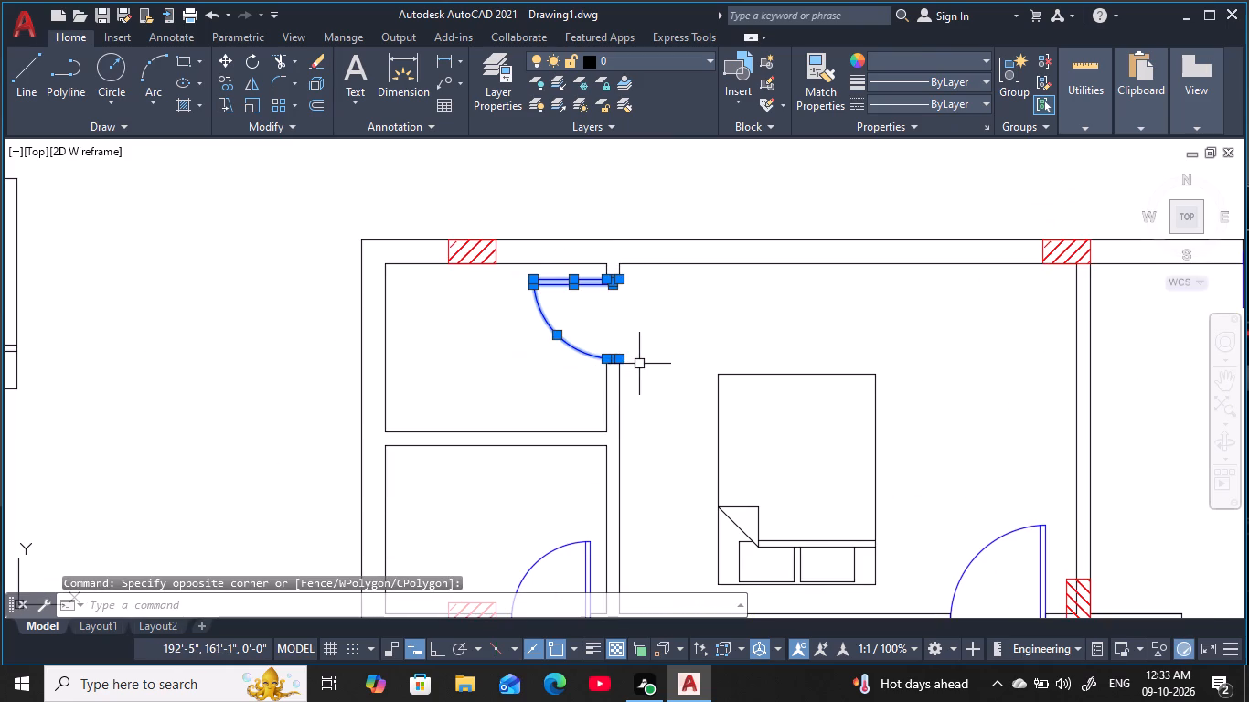
pyautogui.press('c')
pyautogui.press('o')
pyautogui.press('space')
pyautogui.click(617, 364)
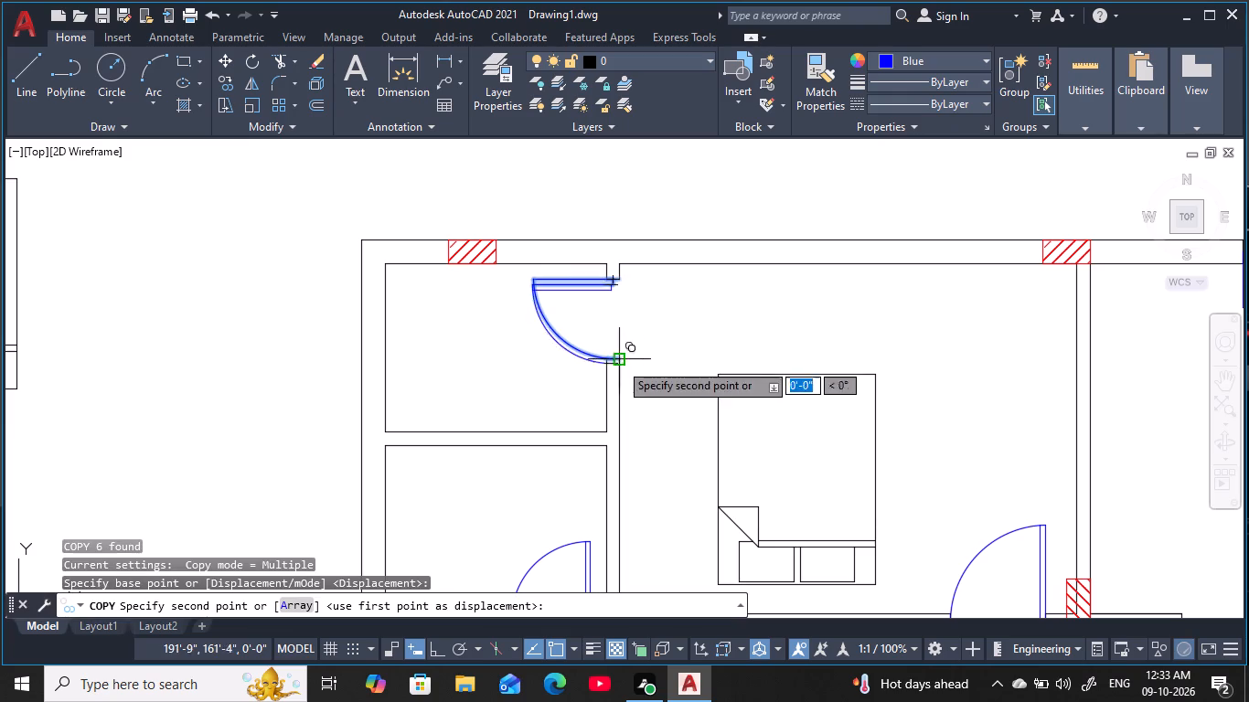
pyautogui.moveTo(678, 315); pyautogui.dragTo(664, 252, button='middle')
pyautogui.scroll(-4, 664, 240)
pyautogui.moveTo(674, 413); pyautogui.dragTo(654, 385, button='middle')
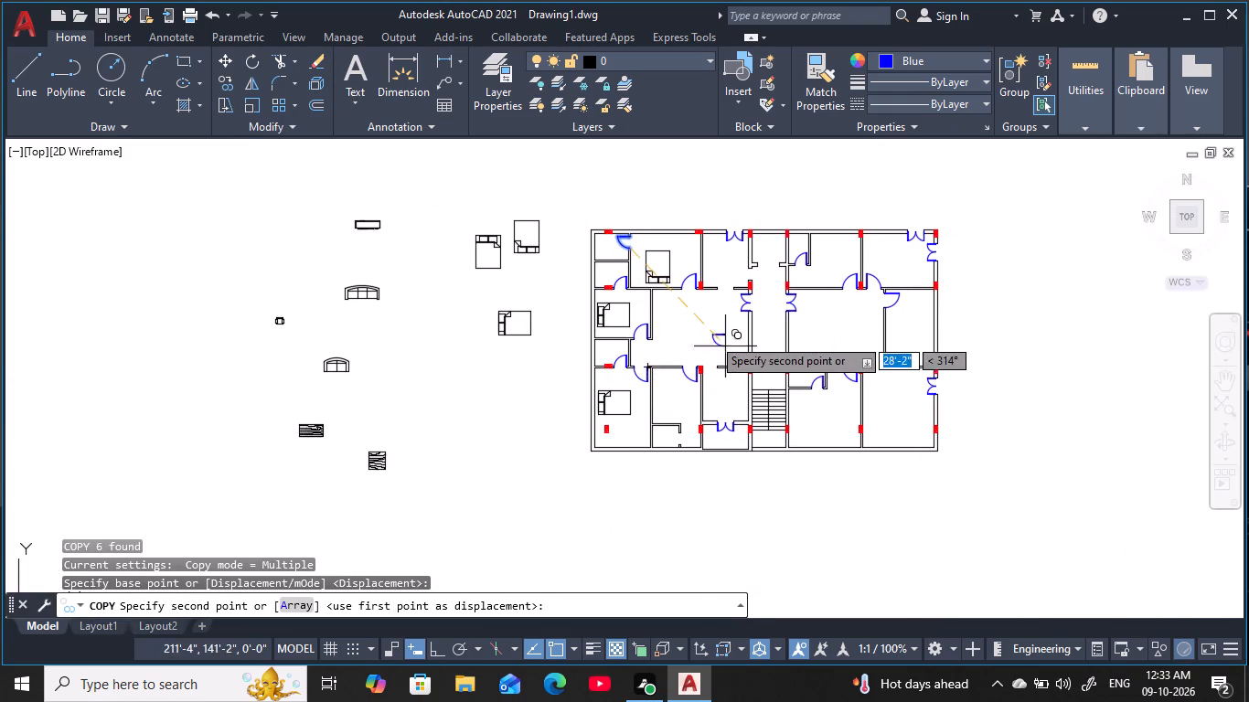
pyautogui.scroll(3, 709, 333)
pyautogui.click(667, 338)
pyautogui.press('Escape')
pyautogui.press('Escape')
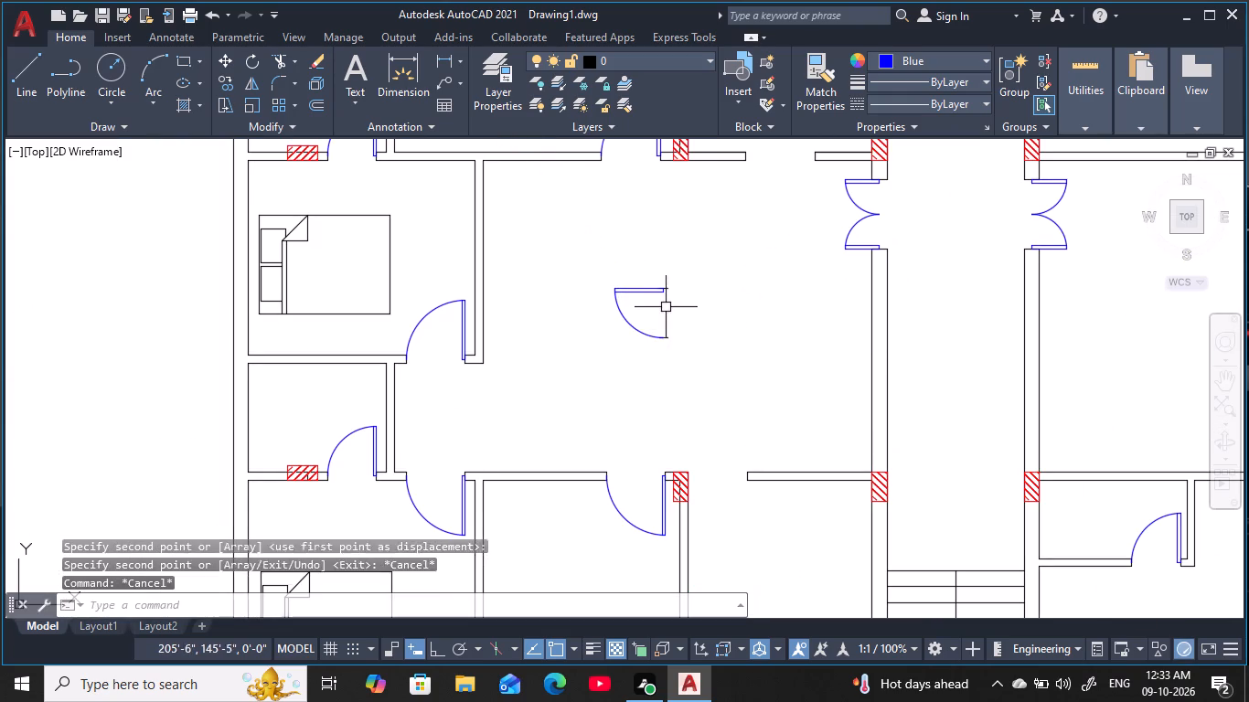
pyautogui.press('Escape')
pyautogui.press('Escape')
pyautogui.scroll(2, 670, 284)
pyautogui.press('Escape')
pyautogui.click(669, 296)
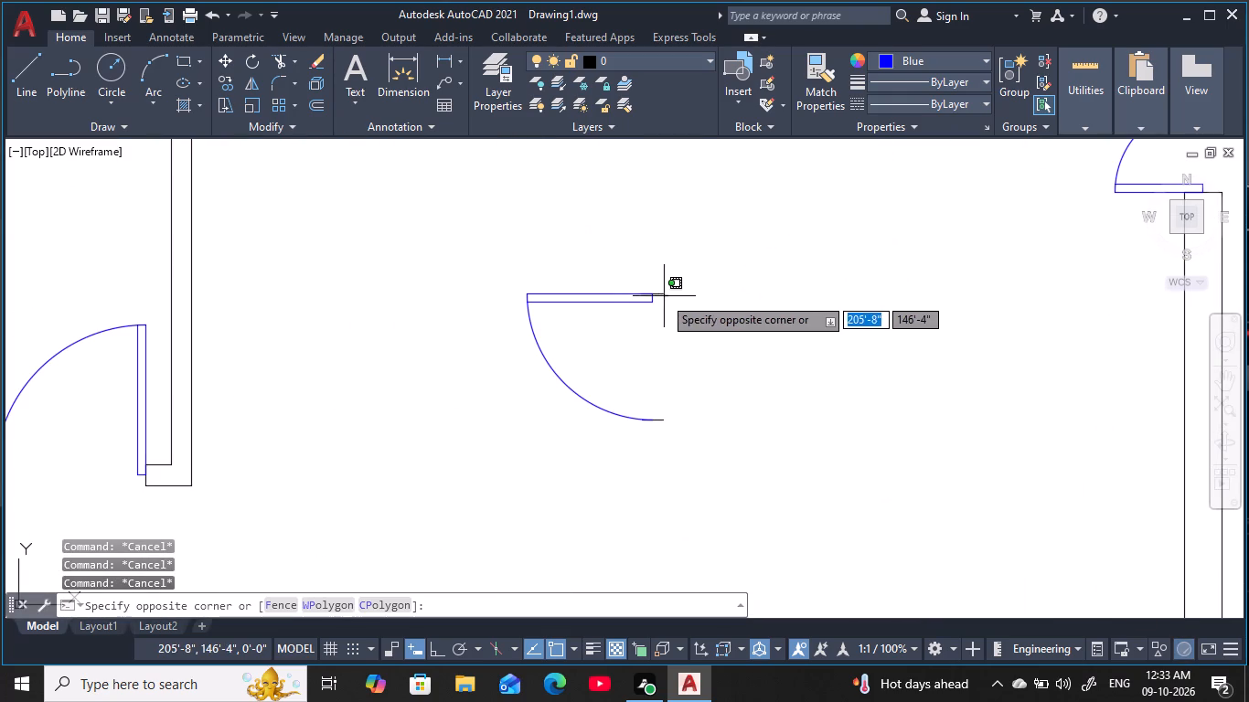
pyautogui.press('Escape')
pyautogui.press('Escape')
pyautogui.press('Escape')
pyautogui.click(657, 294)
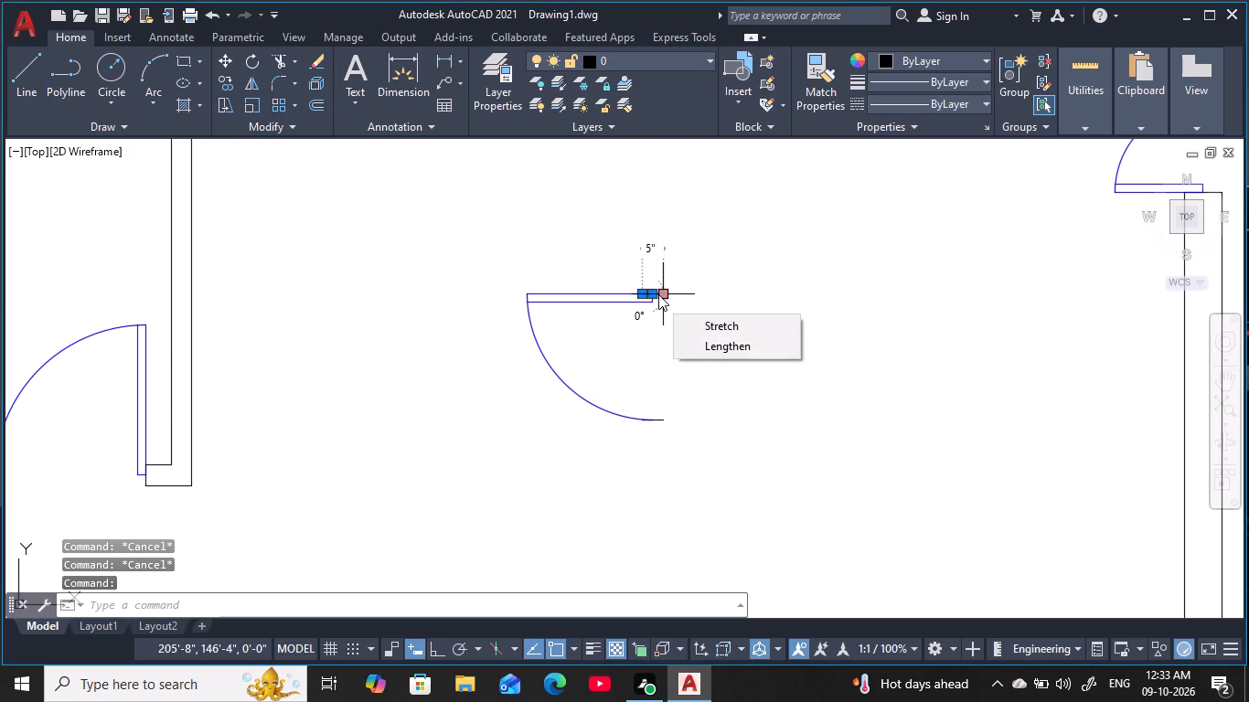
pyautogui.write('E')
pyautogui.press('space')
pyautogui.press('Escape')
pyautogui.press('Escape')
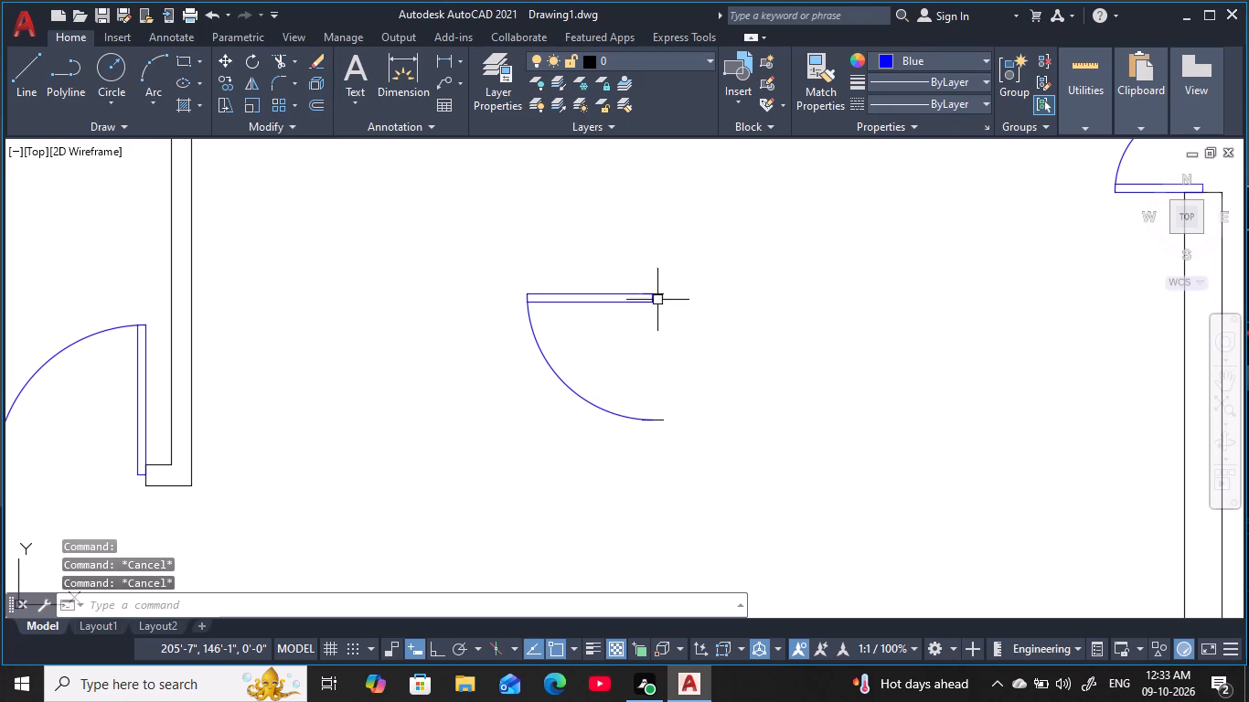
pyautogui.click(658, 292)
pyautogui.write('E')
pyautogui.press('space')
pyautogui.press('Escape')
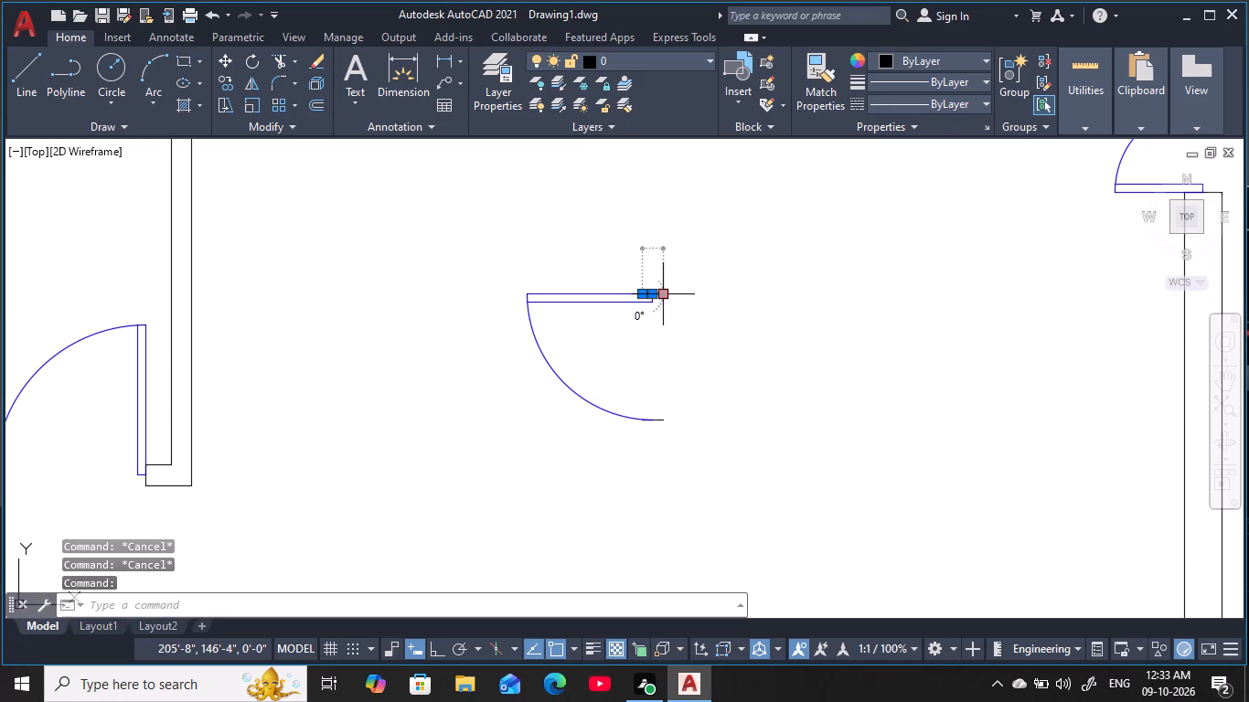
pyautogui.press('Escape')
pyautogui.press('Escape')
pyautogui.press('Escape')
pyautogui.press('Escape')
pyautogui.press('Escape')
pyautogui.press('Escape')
# Erase the two short black wall end lines attached to the door copy in the hall.
pyautogui.write('E')
pyautogui.press('space')
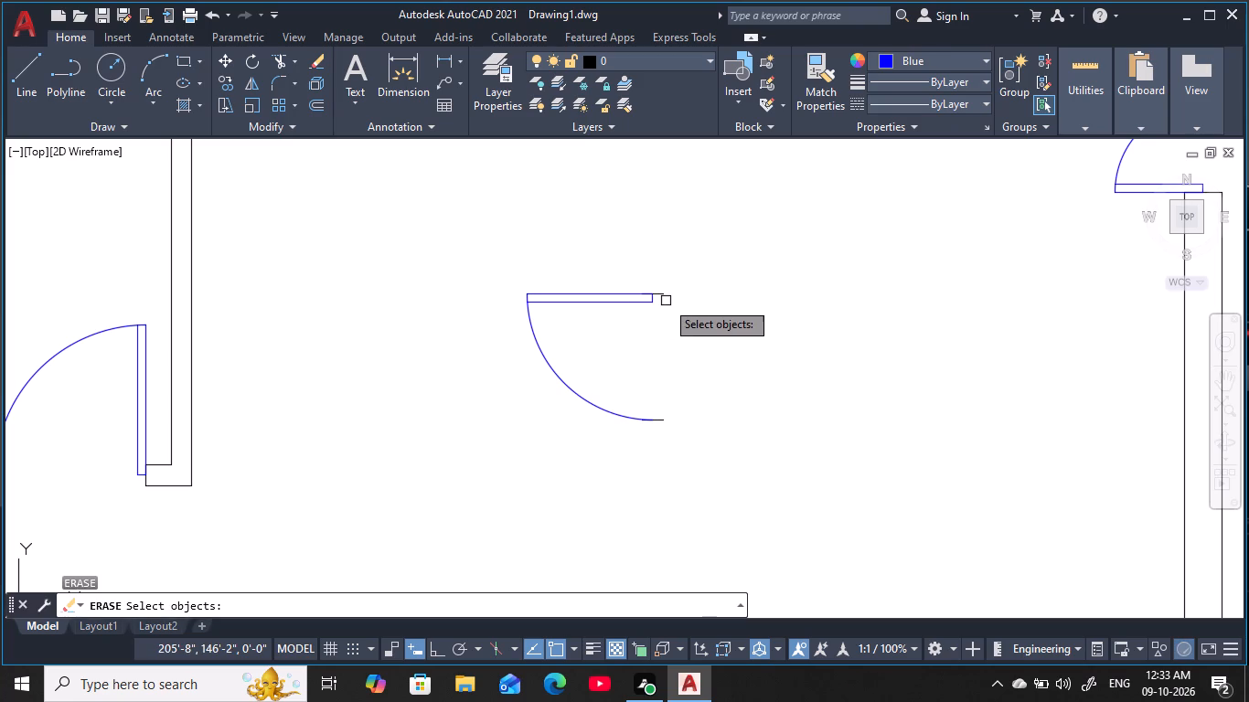
pyautogui.click(665, 297)
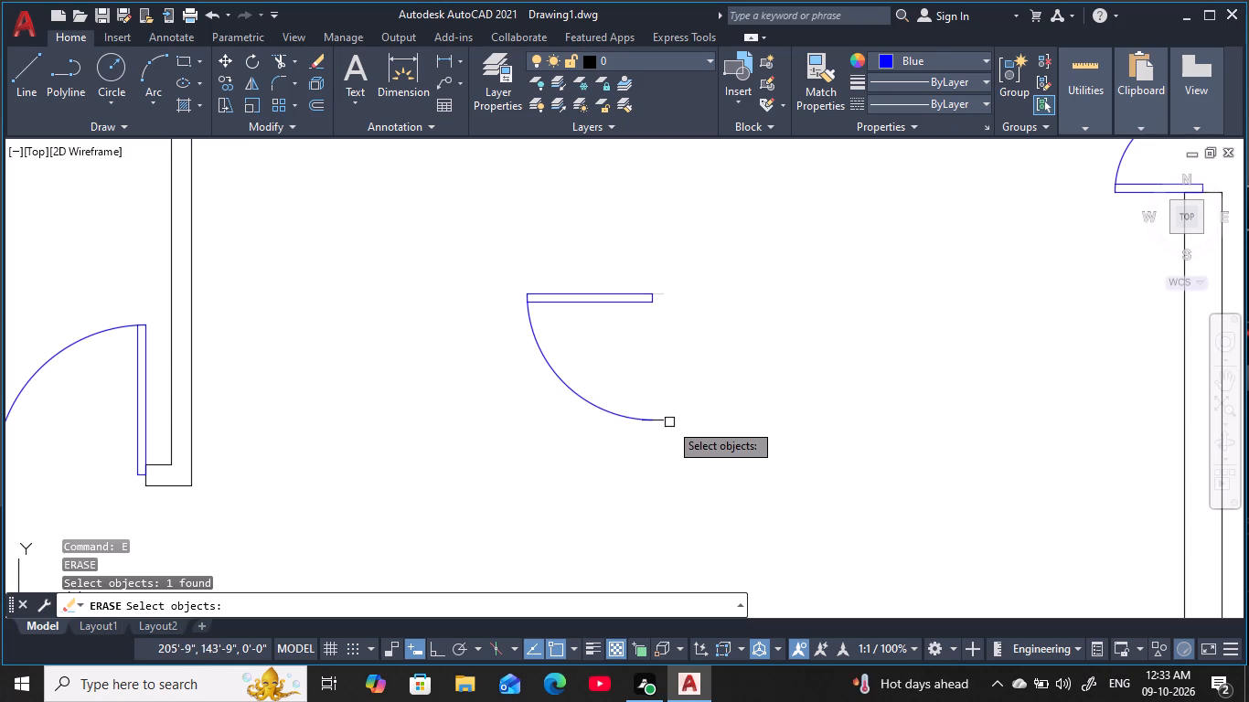
pyautogui.click(666, 420)
pyautogui.scroll(-1, 689, 346)
pyautogui.press('space')
pyautogui.middleClick(674, 385)
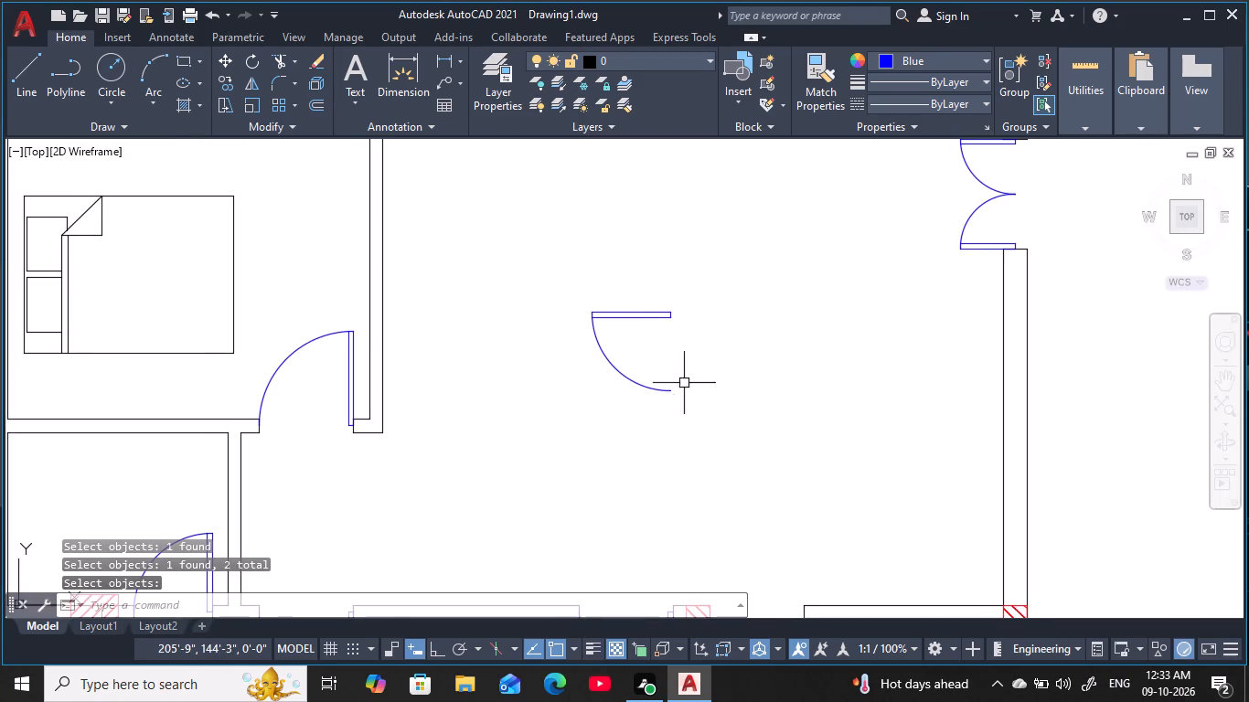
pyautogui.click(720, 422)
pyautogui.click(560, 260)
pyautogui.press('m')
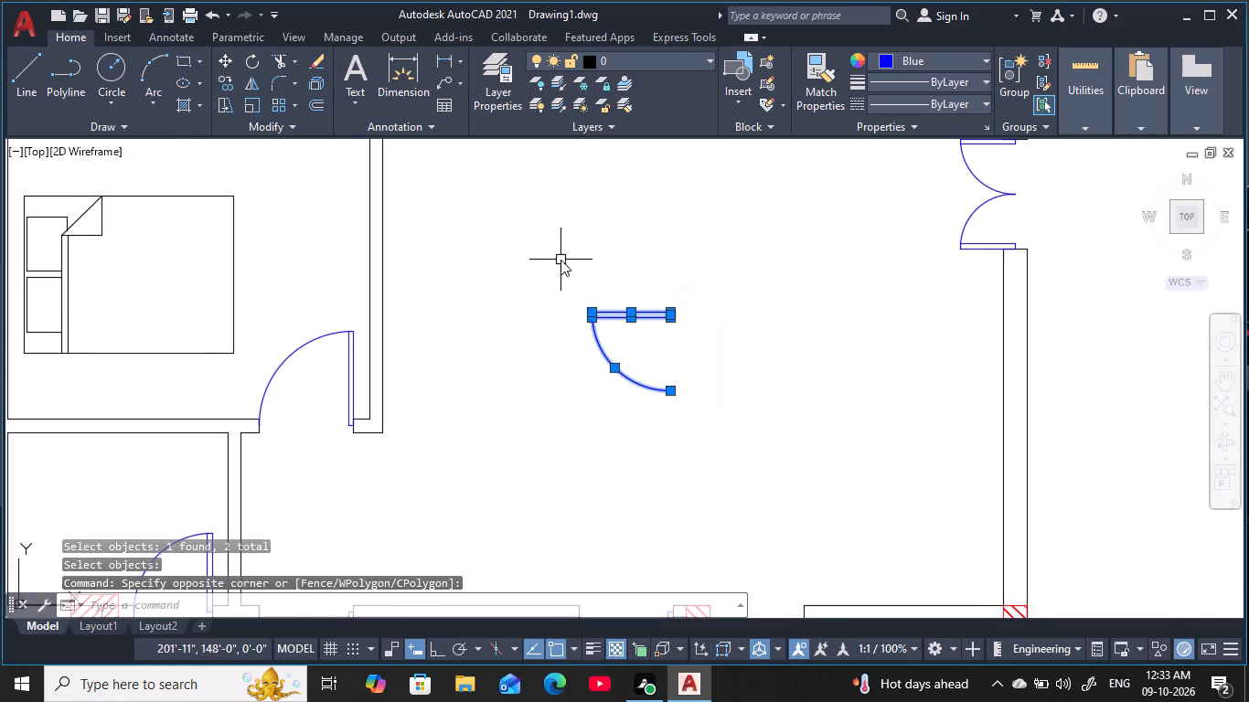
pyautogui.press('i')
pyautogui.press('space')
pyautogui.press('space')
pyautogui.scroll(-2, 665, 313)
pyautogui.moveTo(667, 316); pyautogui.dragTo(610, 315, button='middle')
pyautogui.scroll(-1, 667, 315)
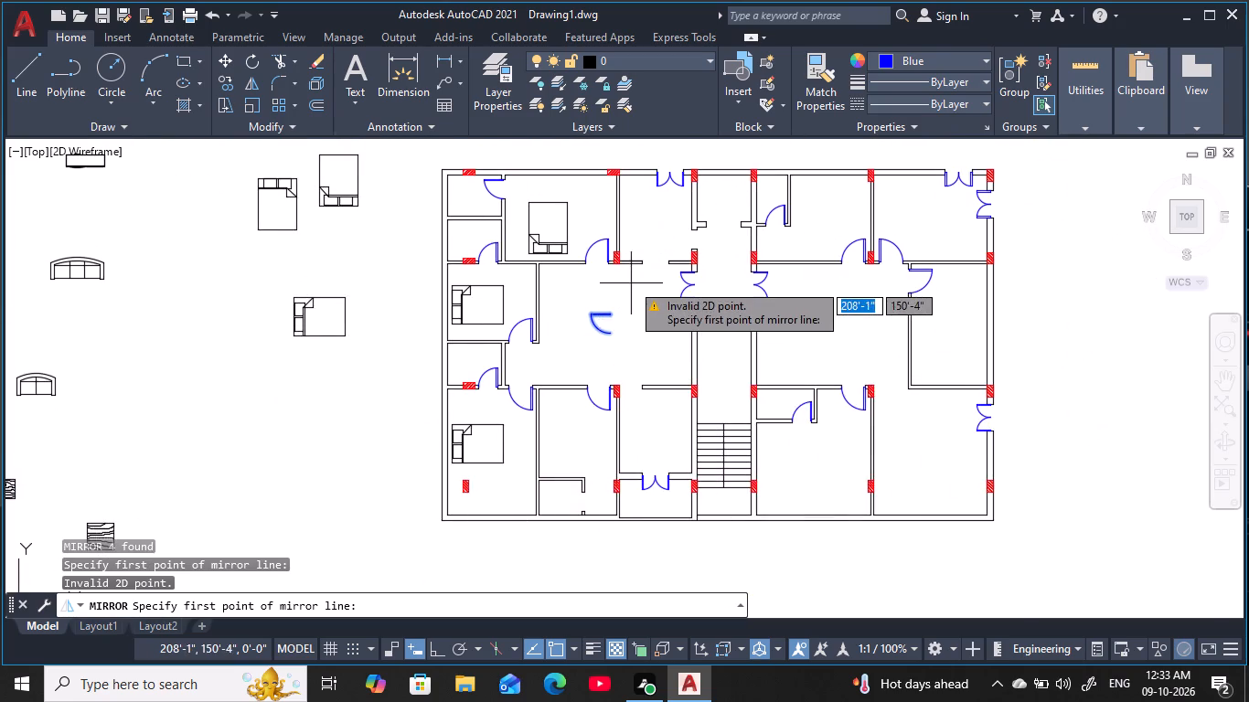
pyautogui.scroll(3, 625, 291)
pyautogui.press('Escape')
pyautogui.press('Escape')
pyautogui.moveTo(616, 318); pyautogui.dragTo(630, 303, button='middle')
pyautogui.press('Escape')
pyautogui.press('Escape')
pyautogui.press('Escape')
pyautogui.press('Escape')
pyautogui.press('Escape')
# Mirror the door copy in the hall across a horizontal line, erasing the source so its arc swings upward.
pyautogui.click(641, 439)
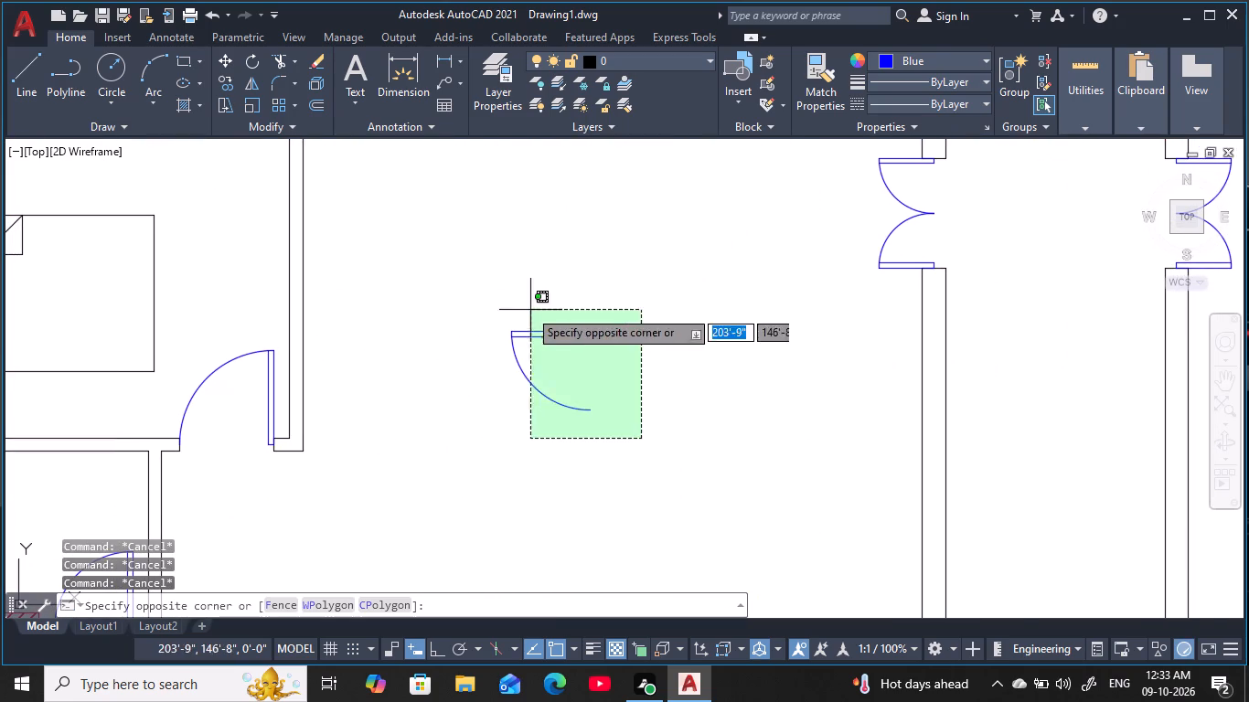
pyautogui.click(489, 282)
pyautogui.write('MI')
pyautogui.press('space')
pyautogui.click(563, 356)
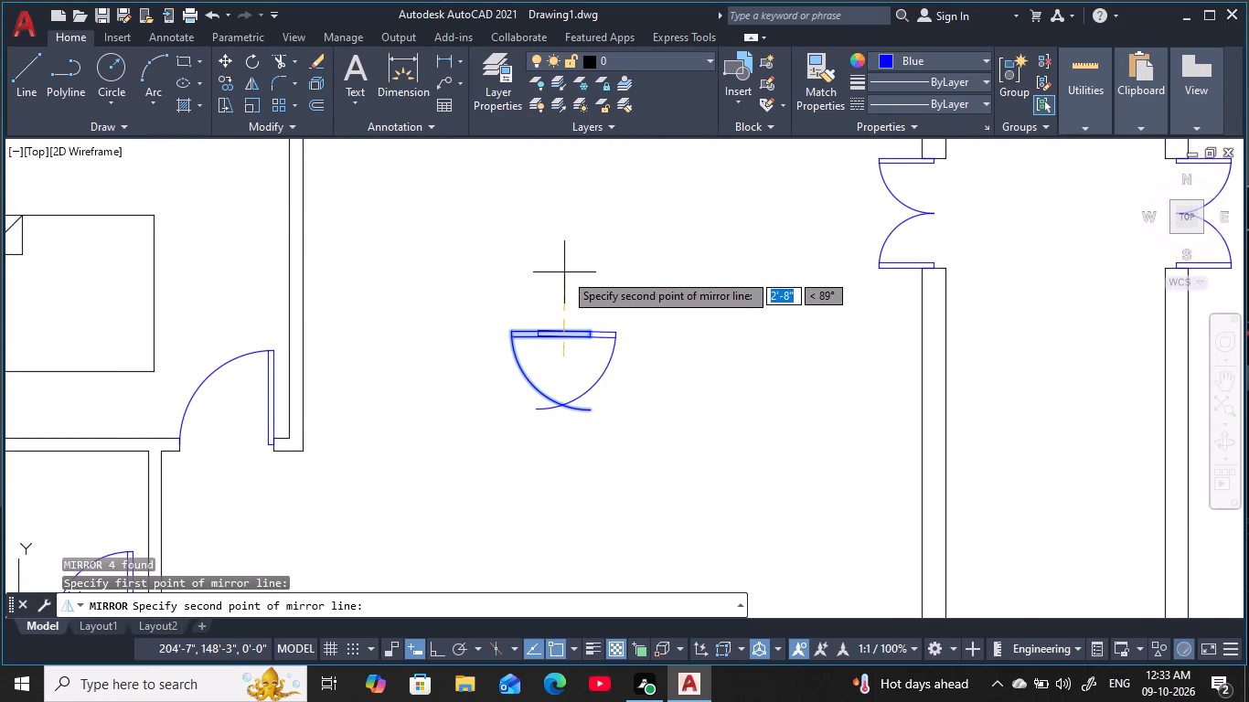
pyautogui.press('F8')
pyautogui.click(540, 362)
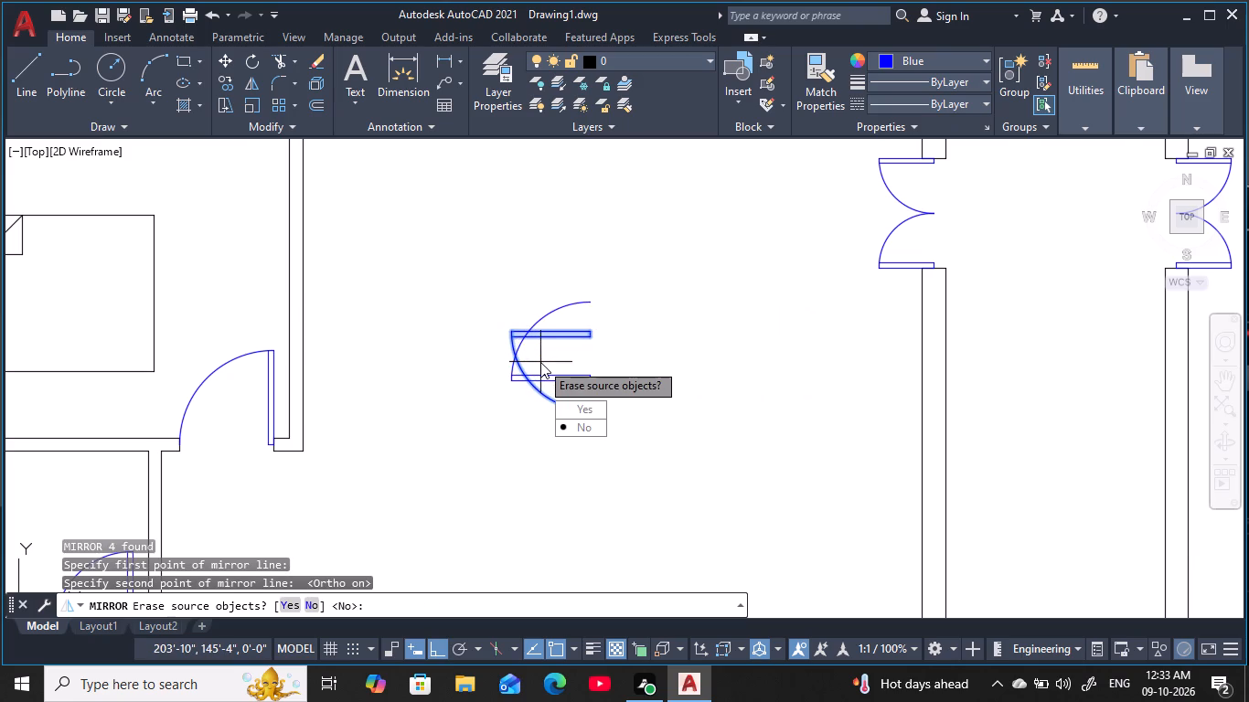
pyautogui.moveTo(582, 400); pyautogui.dragTo(582, 402)
pyautogui.moveTo(582, 402); pyautogui.dragTo(540, 362)
pyautogui.press('Escape')
pyautogui.press('Escape')
pyautogui.scroll(-2, 586, 360)
pyautogui.press('Escape')
pyautogui.press('Escape')
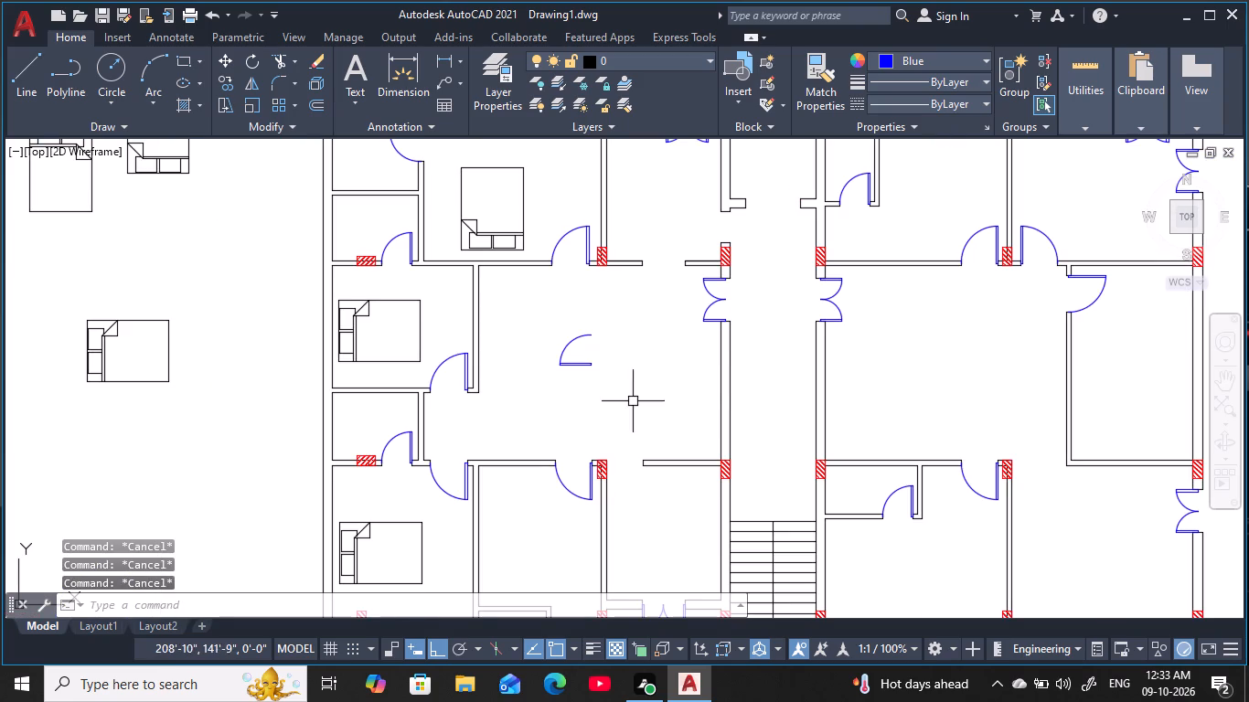
# Move the mirrored door from the hall by its arc end into the small partitioned room's east opening.
pyautogui.click(633, 400)
pyautogui.click(542, 304)
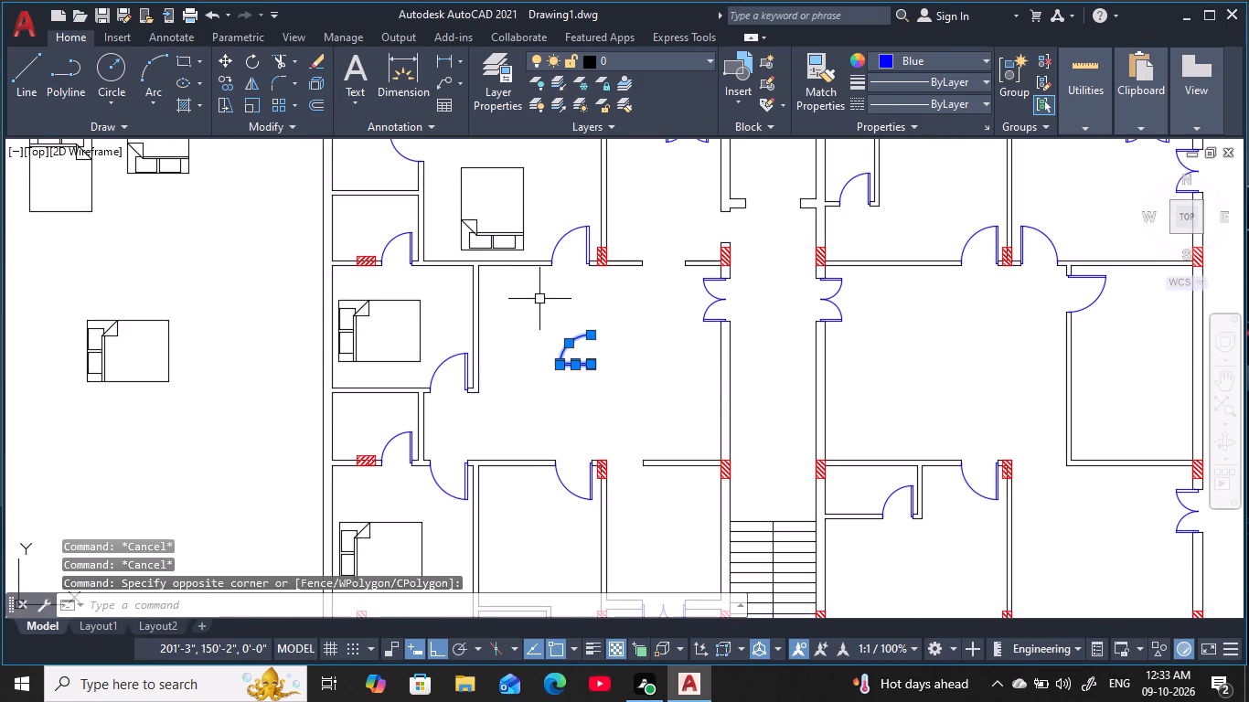
pyautogui.press('m')
pyautogui.press('space')
pyautogui.click(595, 335)
pyautogui.moveTo(624, 389); pyautogui.dragTo(627, 369, button='middle')
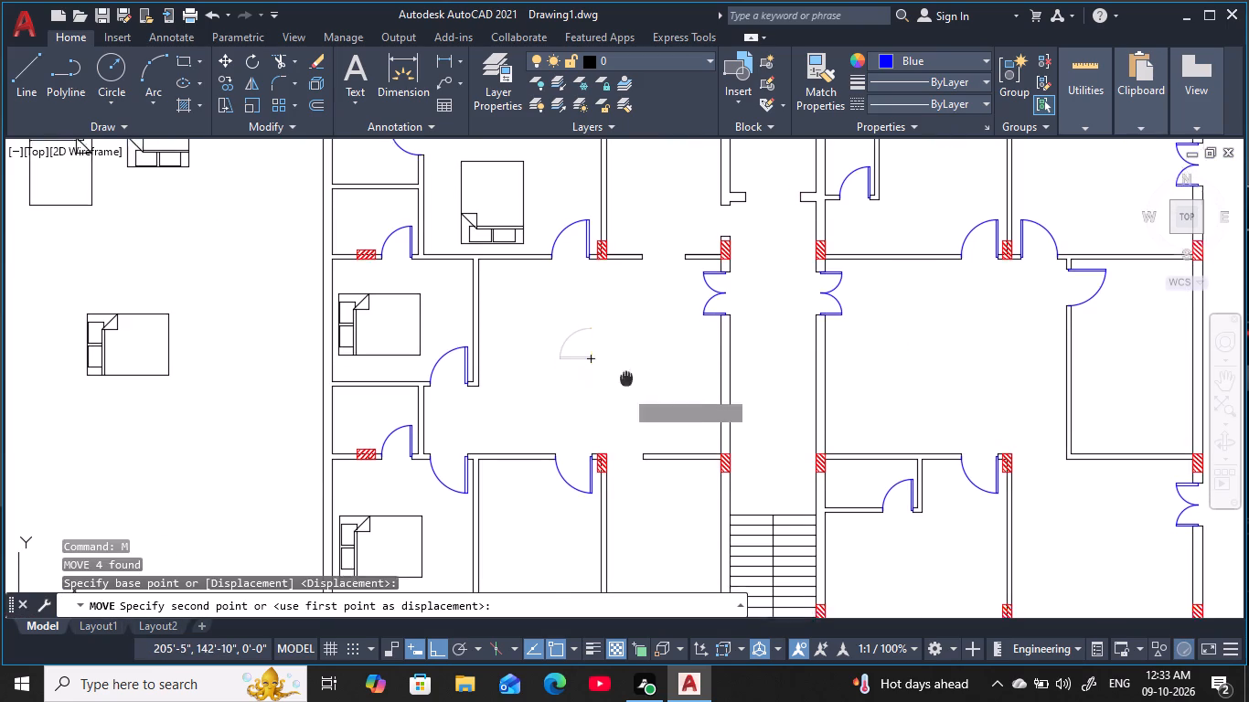
pyautogui.moveTo(627, 369); pyautogui.dragTo(685, 149, button='middle')
pyautogui.scroll(3, 610, 403)
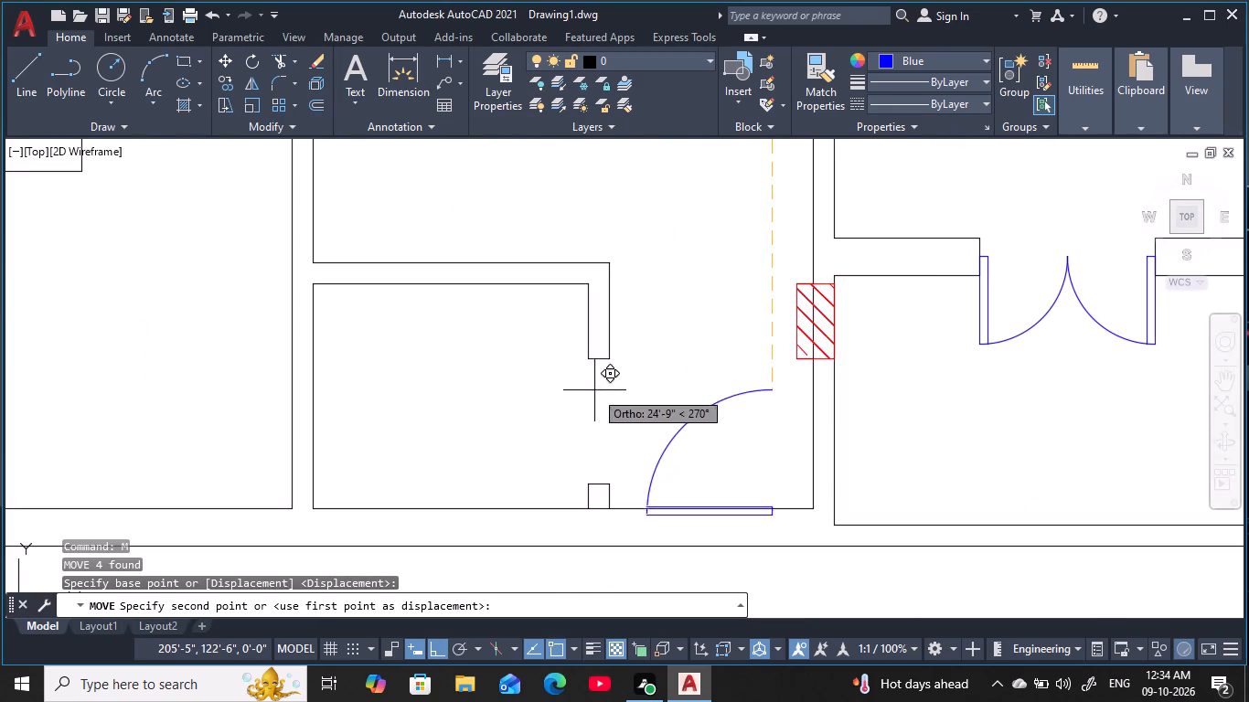
pyautogui.click(596, 365)
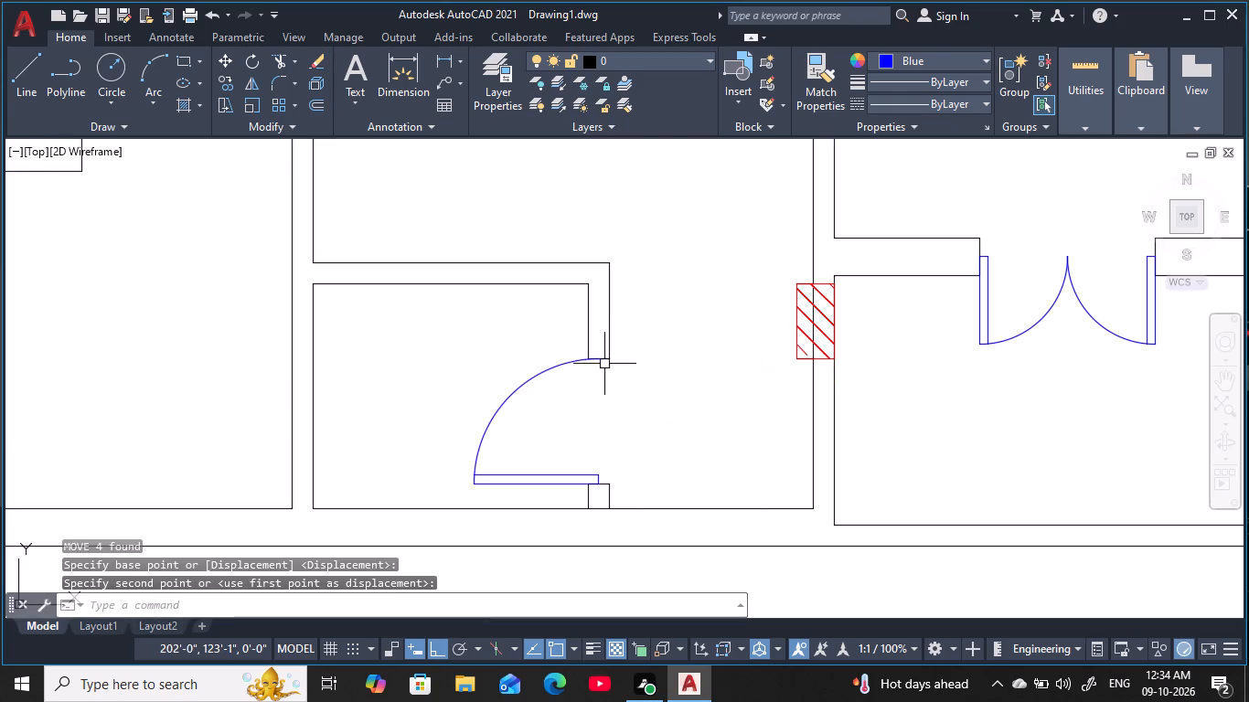
pyautogui.scroll(-3, 607, 364)
pyautogui.moveTo(624, 362); pyautogui.dragTo(641, 330, button='middle')
pyautogui.press('Escape')
pyautogui.press('Escape')
pyautogui.press('Escape')
pyautogui.press('Escape')
pyautogui.press('Escape')
pyautogui.press('Escape')
# Copy the loose bed with pillows at its south end into the room above the small partitioned room, near its north partition.
pyautogui.scroll(-1, 625, 262)
pyautogui.moveTo(623, 271); pyautogui.dragTo(556, 313, button='middle')
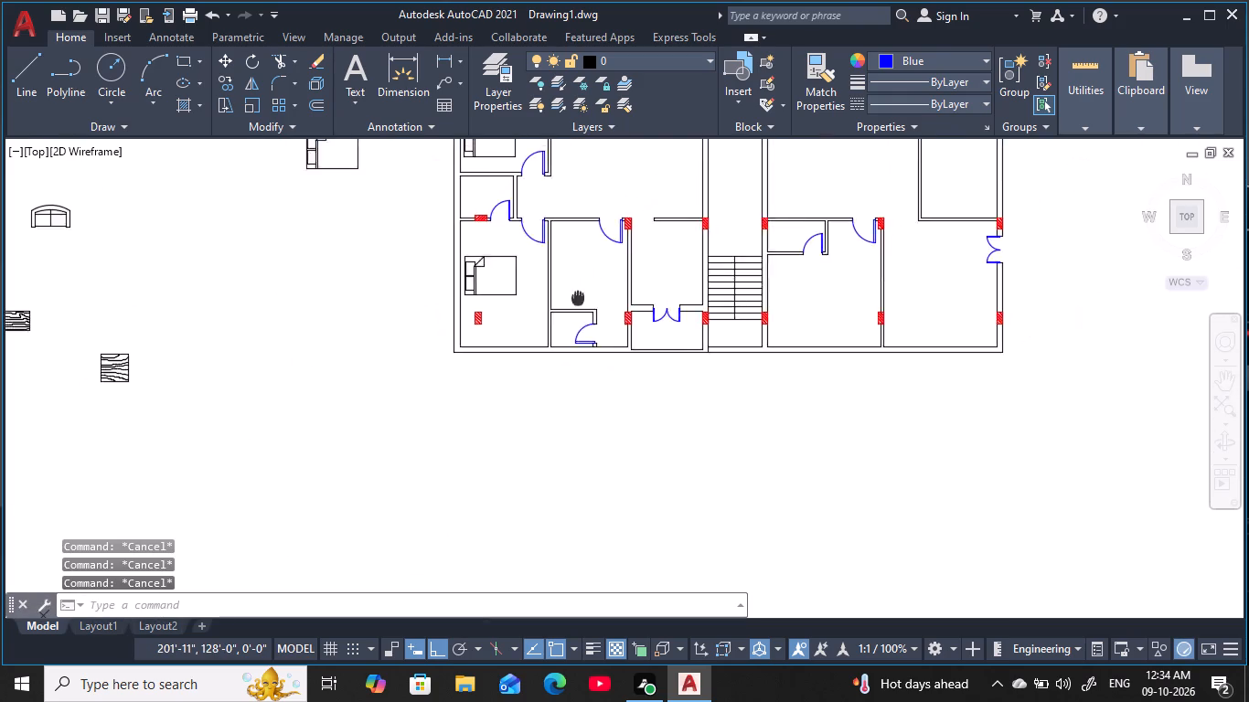
pyautogui.moveTo(556, 313); pyautogui.dragTo(534, 367, button='middle')
pyautogui.scroll(-1, 549, 355)
pyautogui.moveTo(562, 280); pyautogui.dragTo(581, 298, button='middle')
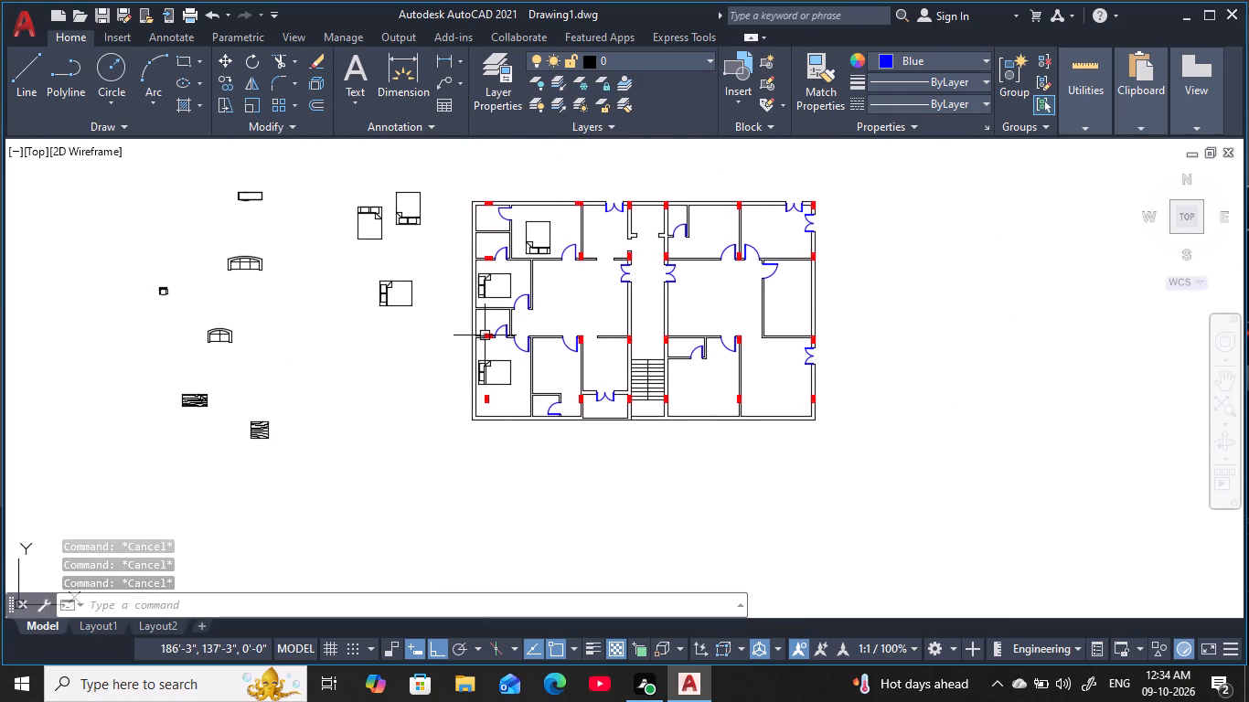
pyautogui.scroll(2, 568, 366)
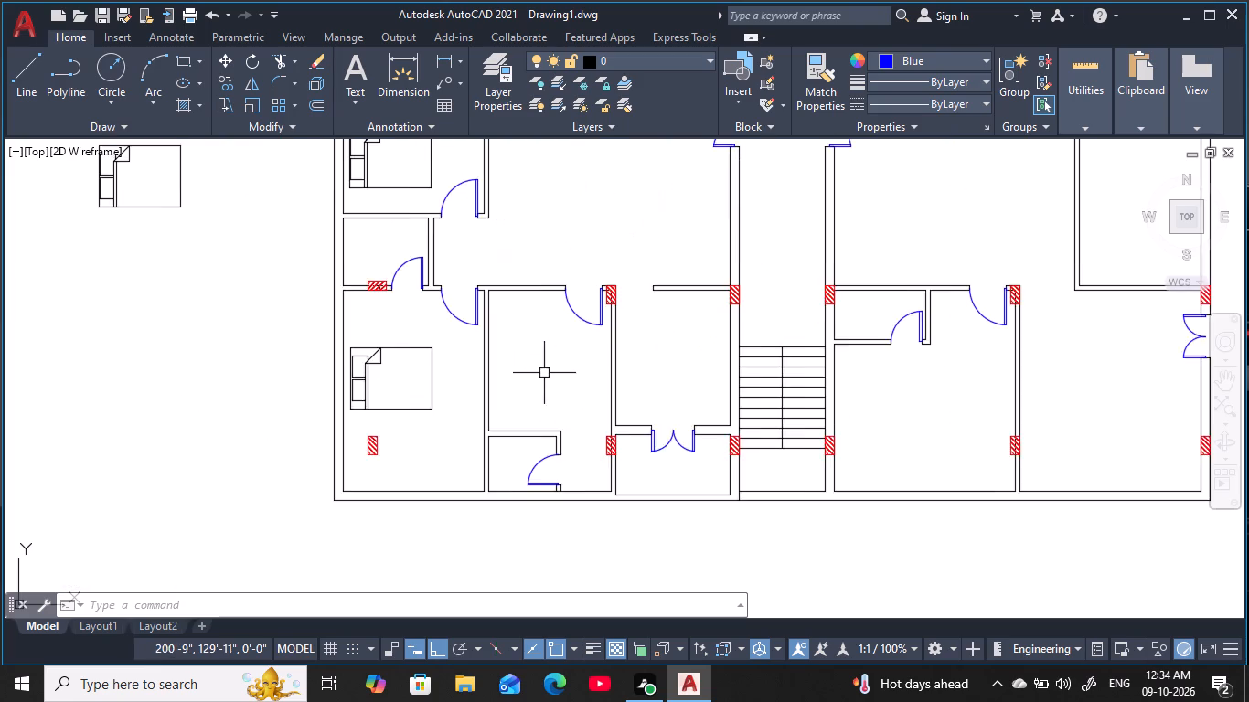
pyautogui.moveTo(552, 373); pyautogui.dragTo(678, 380, button='middle')
pyautogui.scroll(-2, 354, 319)
pyautogui.moveTo(394, 380); pyautogui.dragTo(404, 392, button='middle')
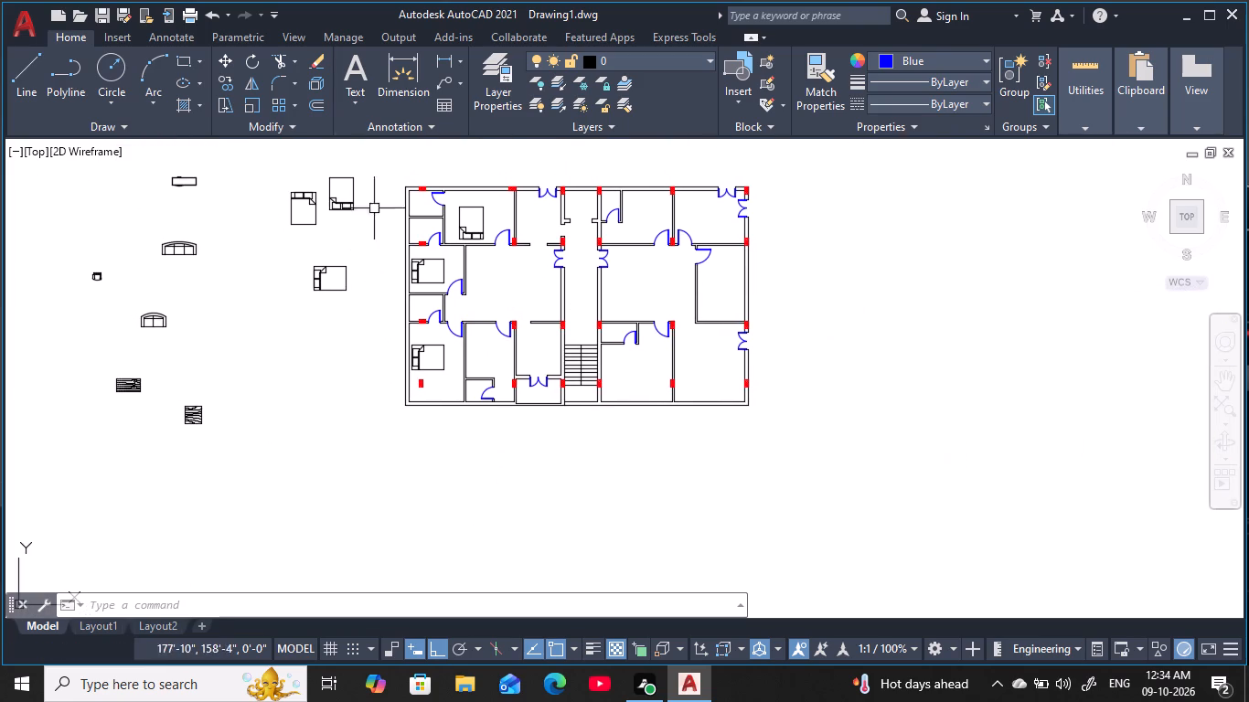
pyautogui.click(356, 210)
pyautogui.press('c')
pyautogui.press('o')
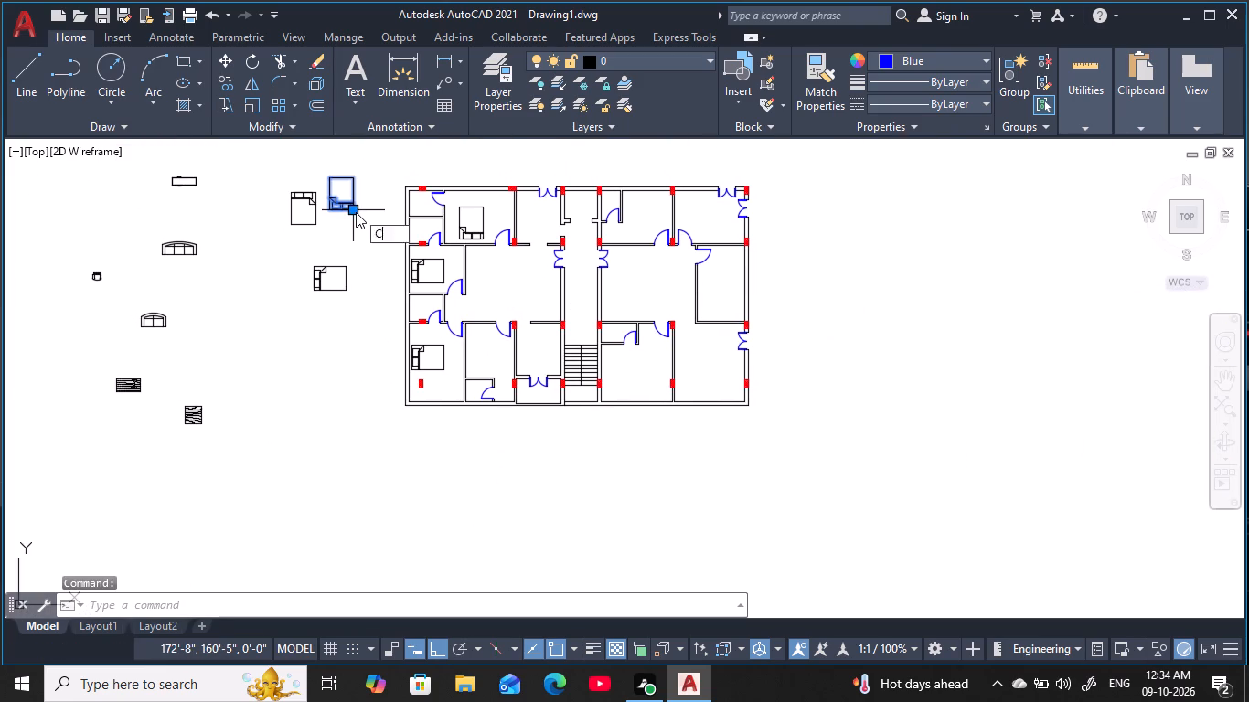
pyautogui.press('space')
pyautogui.click(353, 216)
pyautogui.moveTo(350, 292); pyautogui.dragTo(468, 298, button='middle')
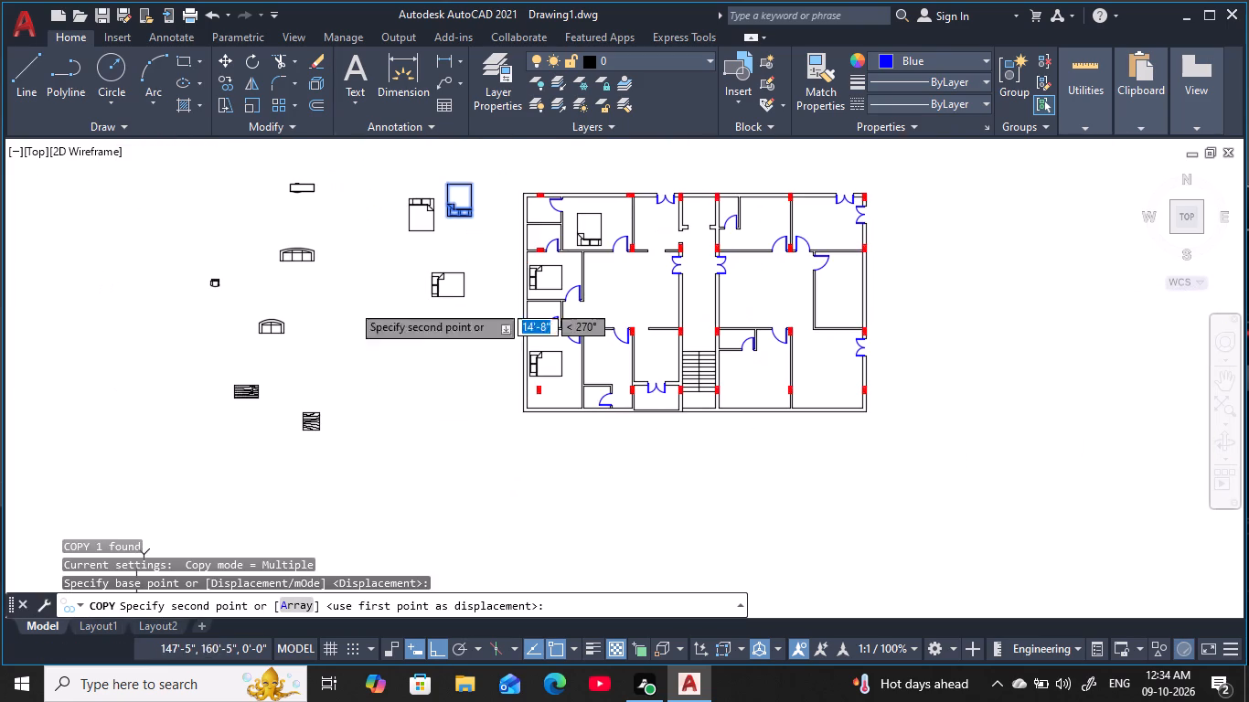
pyautogui.press('F8')
pyautogui.moveTo(638, 353); pyautogui.dragTo(582, 317, button='middle')
pyautogui.scroll(4, 565, 326)
pyautogui.moveTo(538, 344); pyautogui.dragTo(562, 341, button='middle')
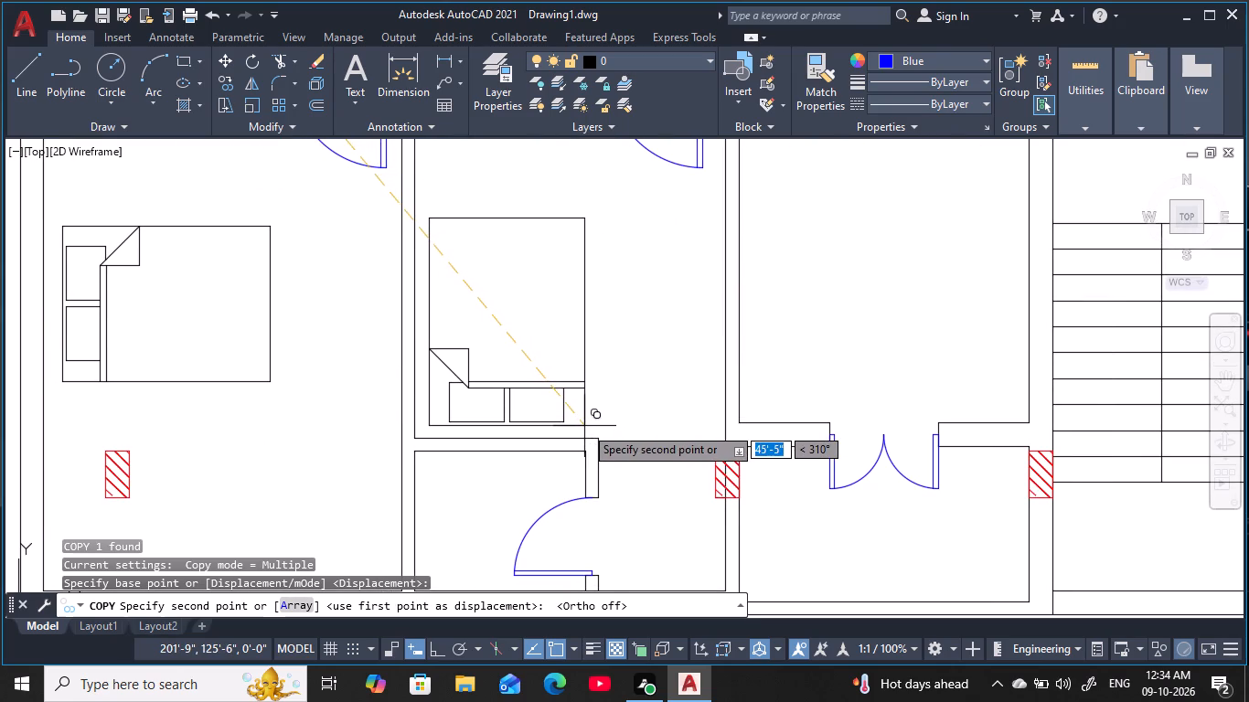
pyautogui.click(584, 428)
pyautogui.scroll(-2, 628, 386)
pyautogui.moveTo(630, 382); pyautogui.dragTo(589, 387, button='middle')
pyautogui.scroll(-1, 588, 383)
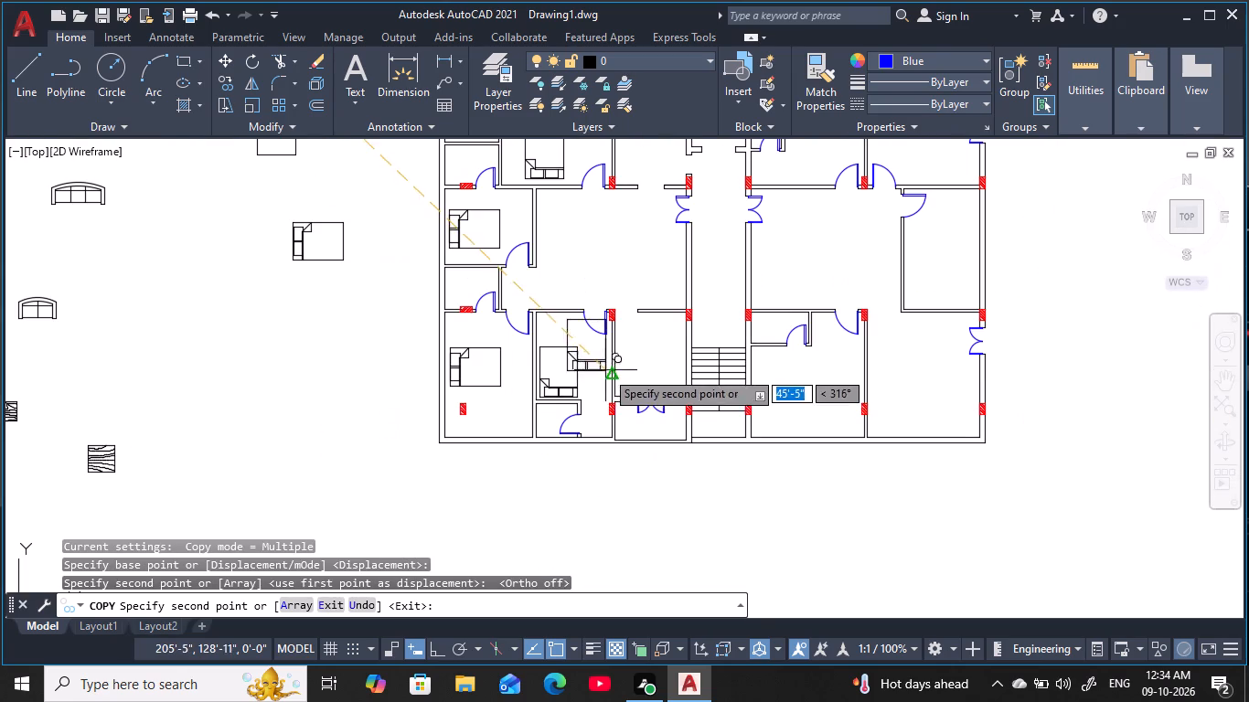
pyautogui.press('Escape')
pyautogui.press('Escape')
pyautogui.press('Escape')
pyautogui.press('Escape')
pyautogui.press('Escape')
pyautogui.press('Escape')
pyautogui.press('Escape')
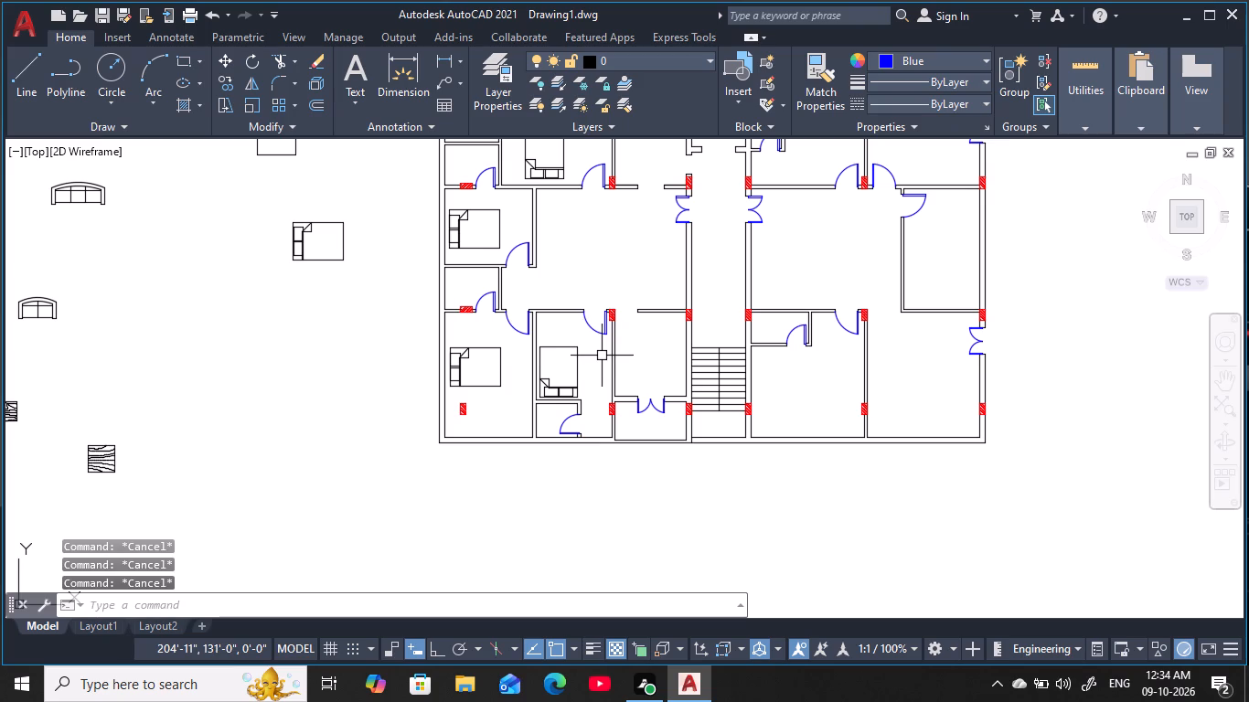
pyautogui.press('Escape')
pyautogui.press('Escape')
# Rotate the loose three-seat sofa 270° so its back faces east.
pyautogui.scroll(-1, 548, 314)
pyautogui.moveTo(565, 283); pyautogui.dragTo(555, 316, button='middle')
pyautogui.press('Escape')
pyautogui.press('Escape')
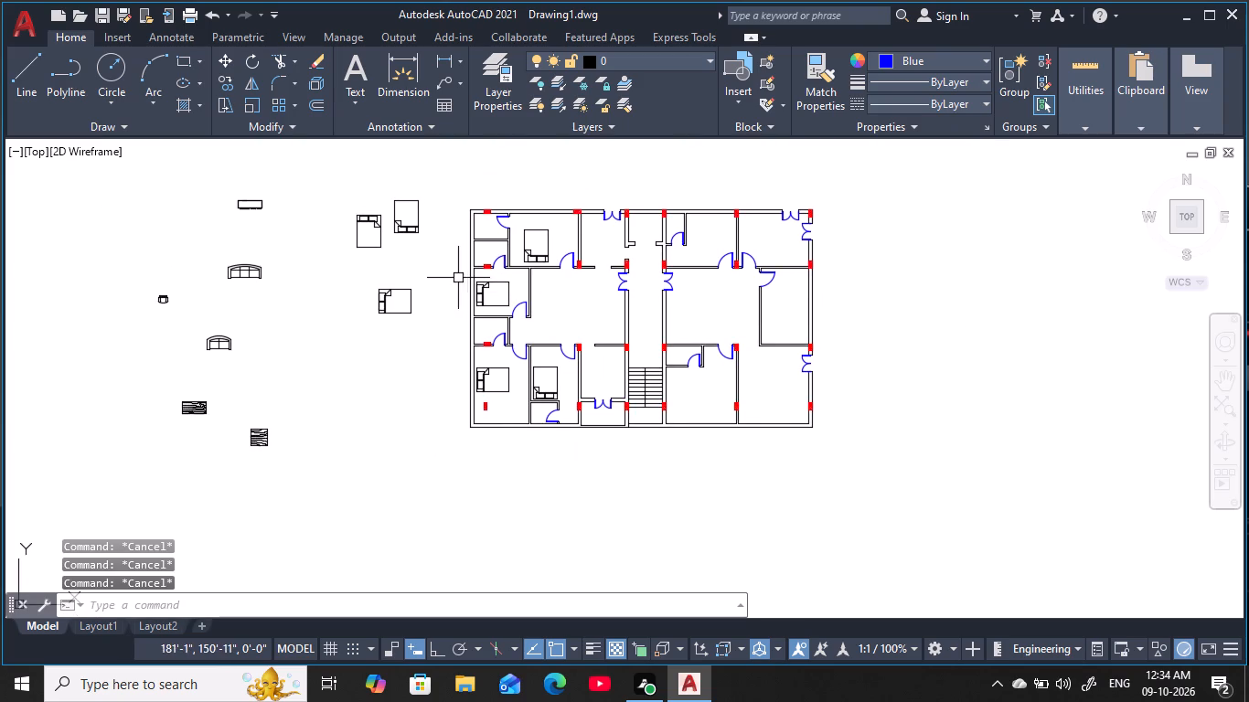
pyautogui.moveTo(457, 278); pyautogui.dragTo(444, 286, button='middle')
pyautogui.press('Escape')
pyautogui.press('Escape')
pyautogui.click(248, 280)
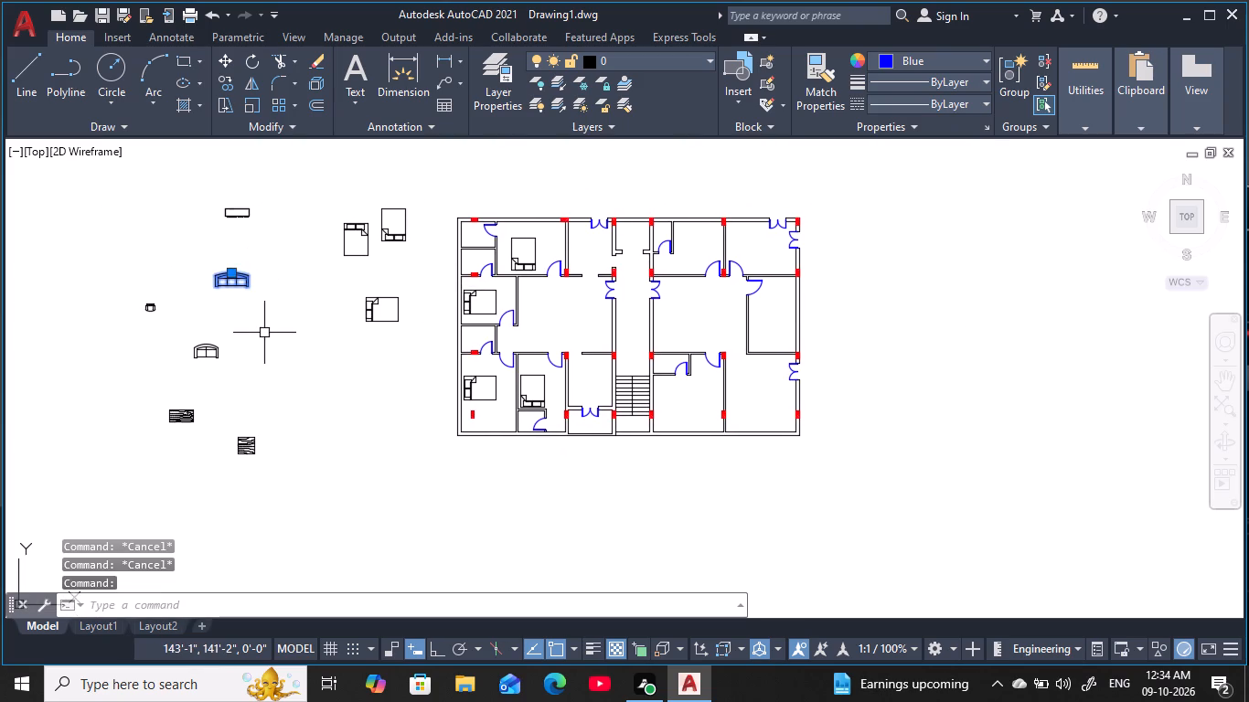
pyautogui.press('r')
pyautogui.press('o')
pyautogui.press('space')
pyautogui.click(265, 313)
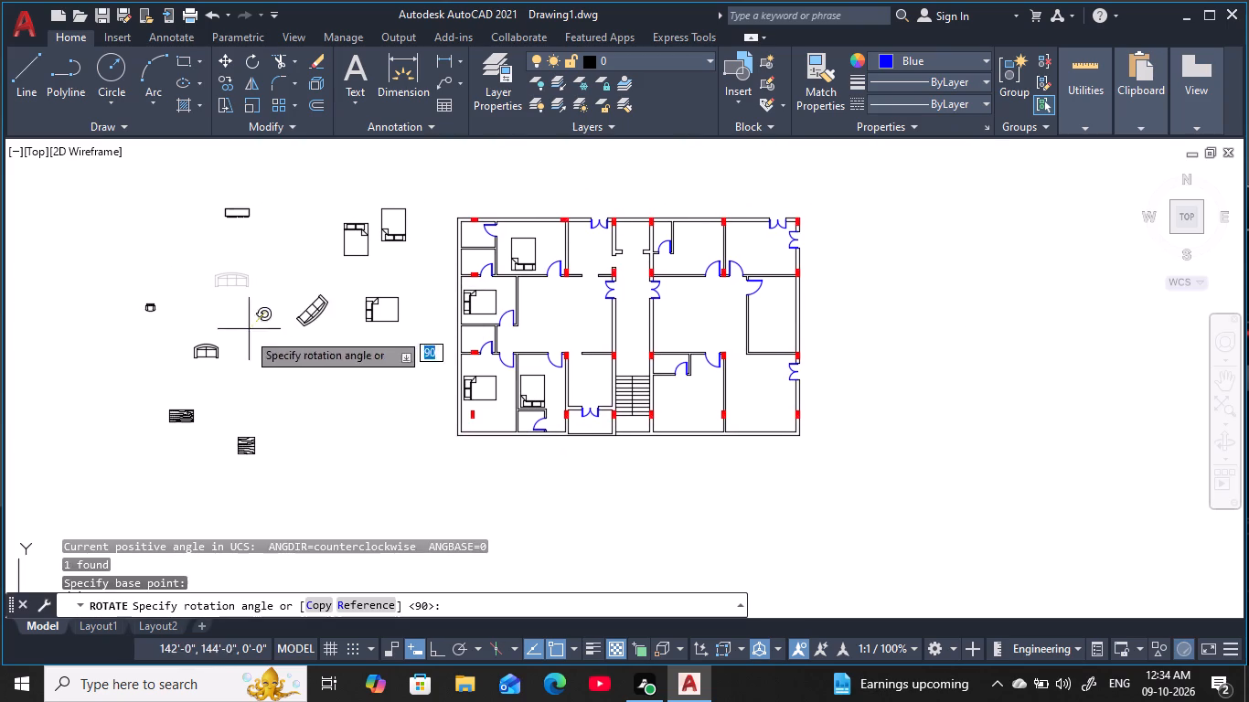
pyautogui.press('F8')
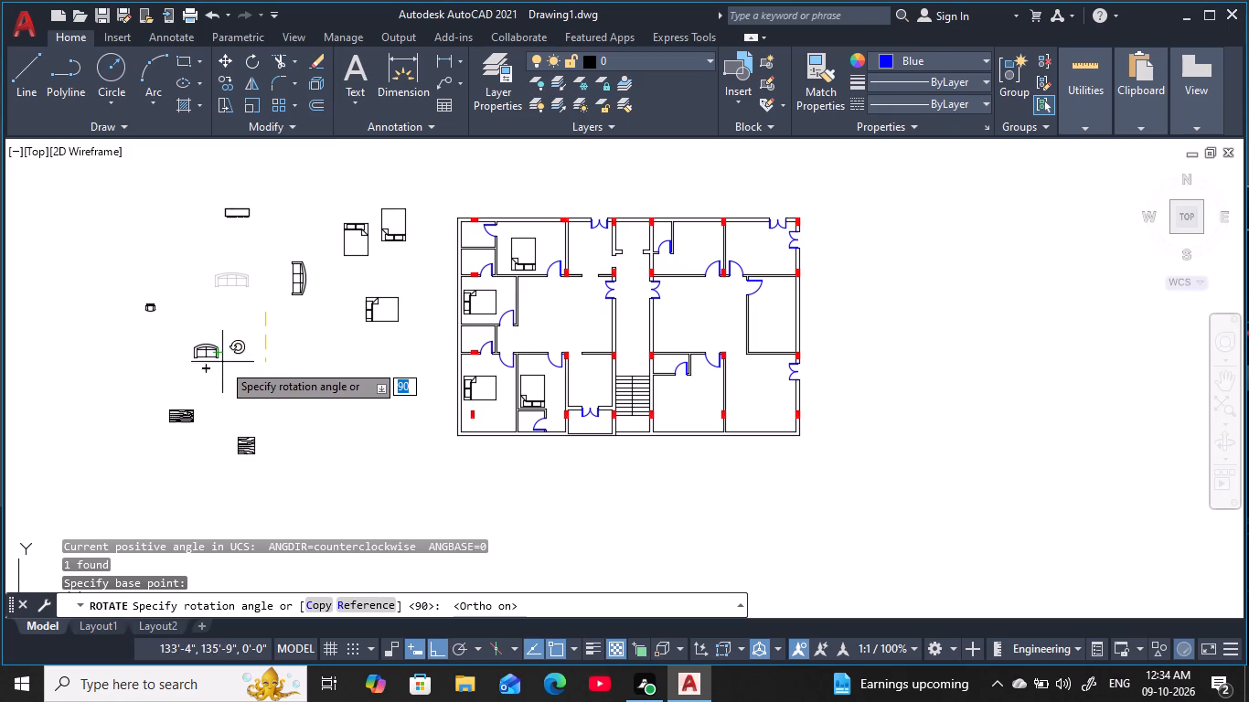
pyautogui.click(273, 365)
pyautogui.press('Escape')
pyautogui.press('Escape')
pyautogui.press('Escape')
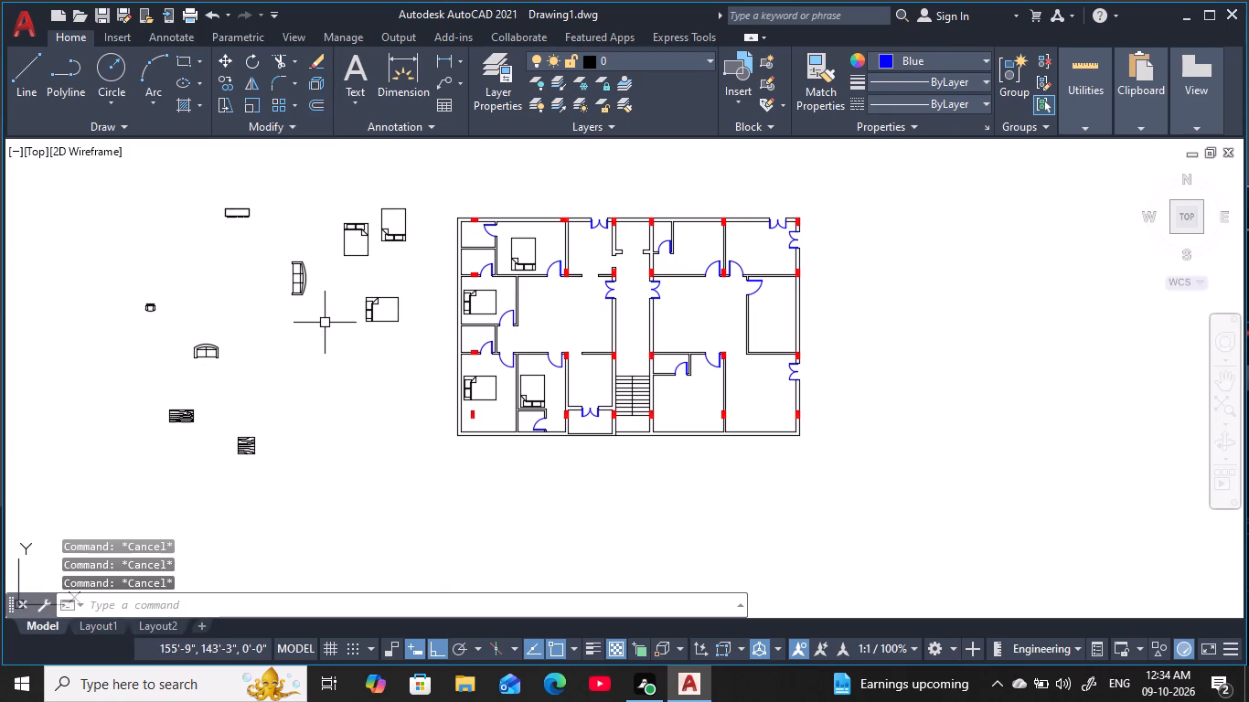
pyautogui.press('Escape')
pyautogui.press('Escape')
# Move the rotated three-seat sofa into the west unit's hall, near the east wall below the double door.
pyautogui.click(325, 322)
pyautogui.click(261, 234)
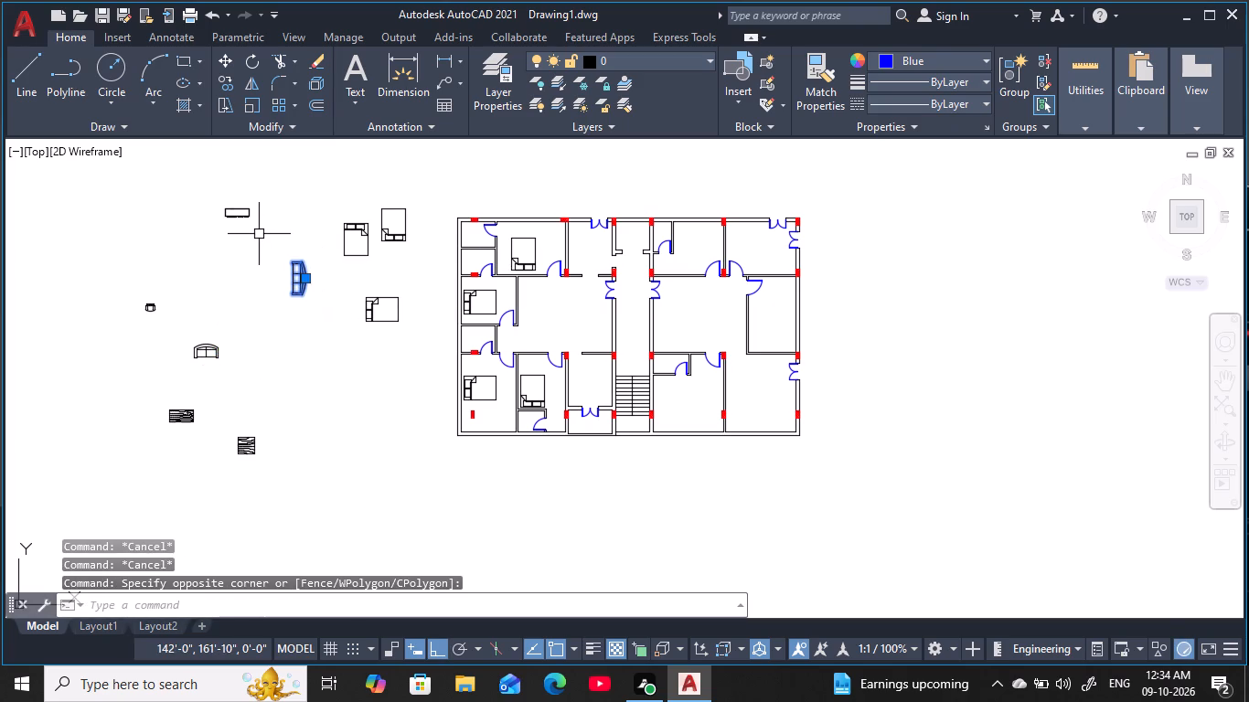
pyautogui.write('M')
pyautogui.press('space')
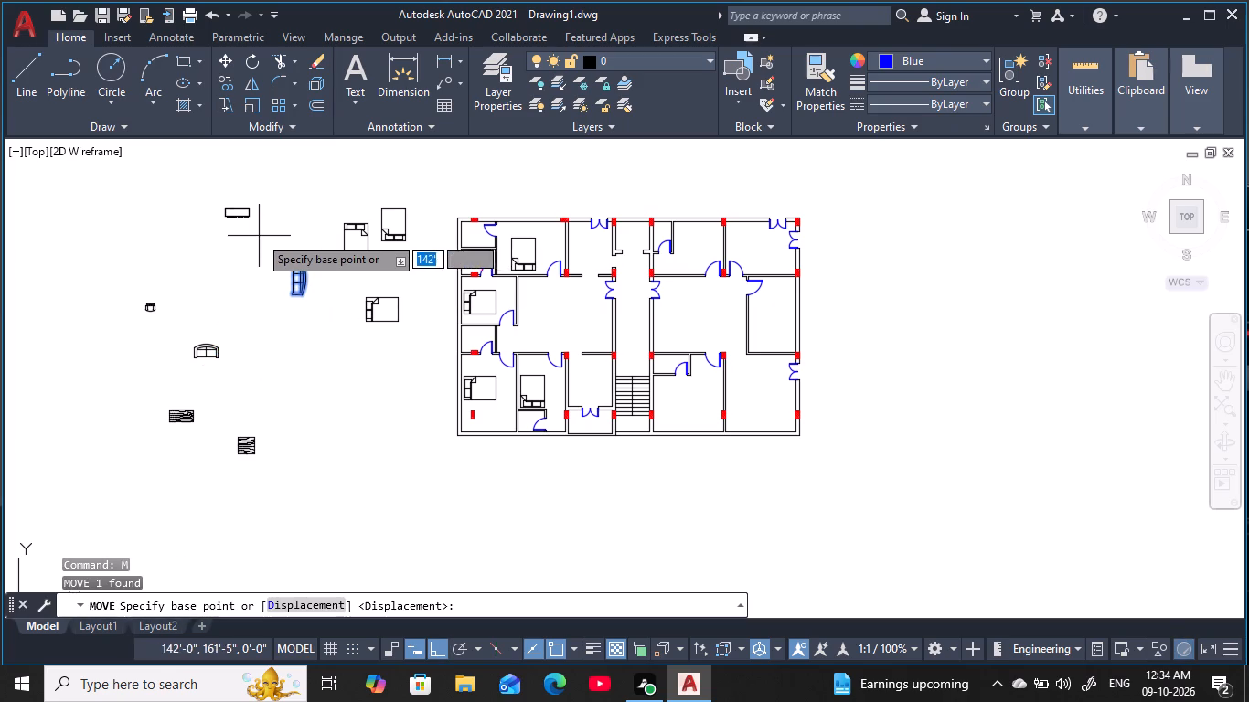
pyautogui.click(304, 287)
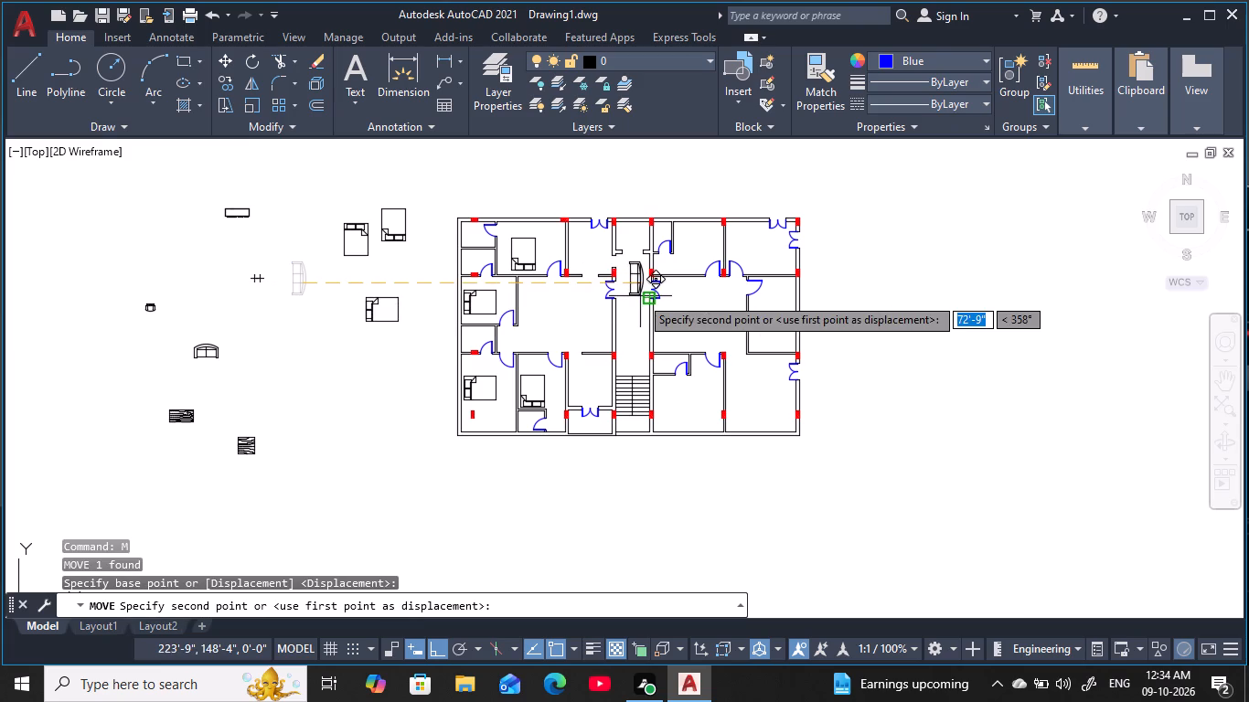
pyautogui.press('F8')
pyautogui.scroll(2, 599, 329)
pyautogui.moveTo(590, 326); pyautogui.dragTo(561, 324, button='middle')
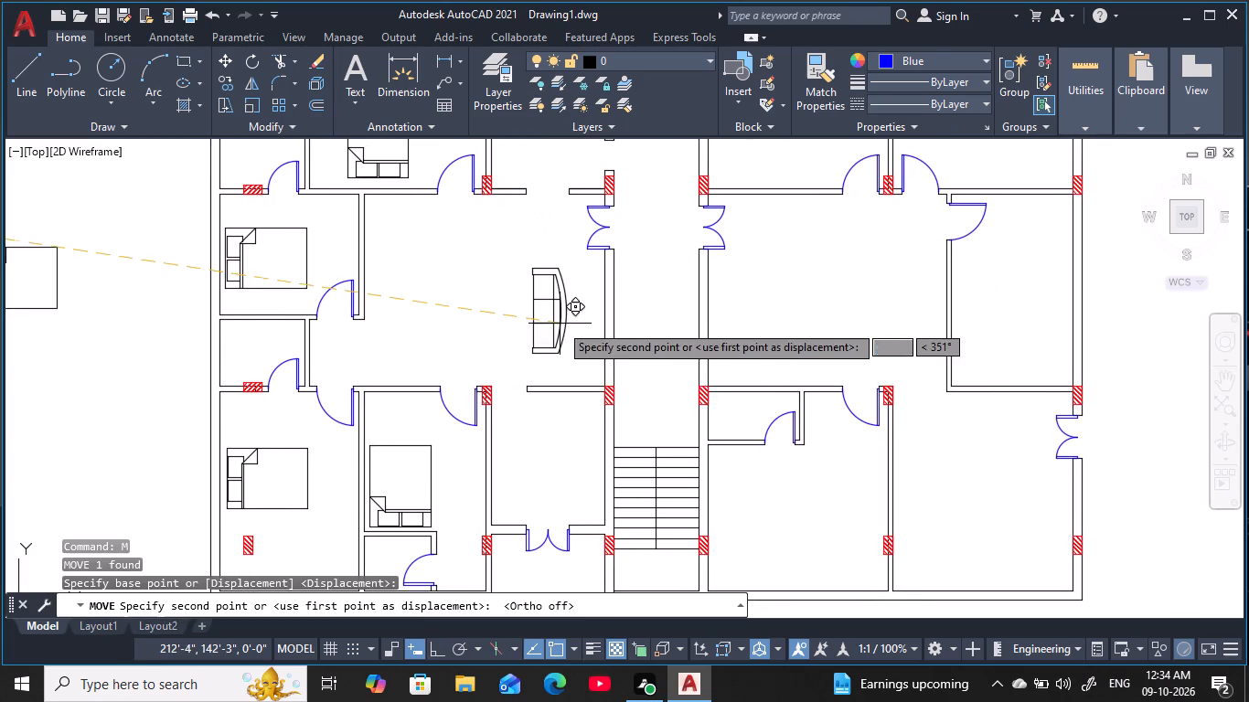
pyautogui.scroll(1, 579, 334)
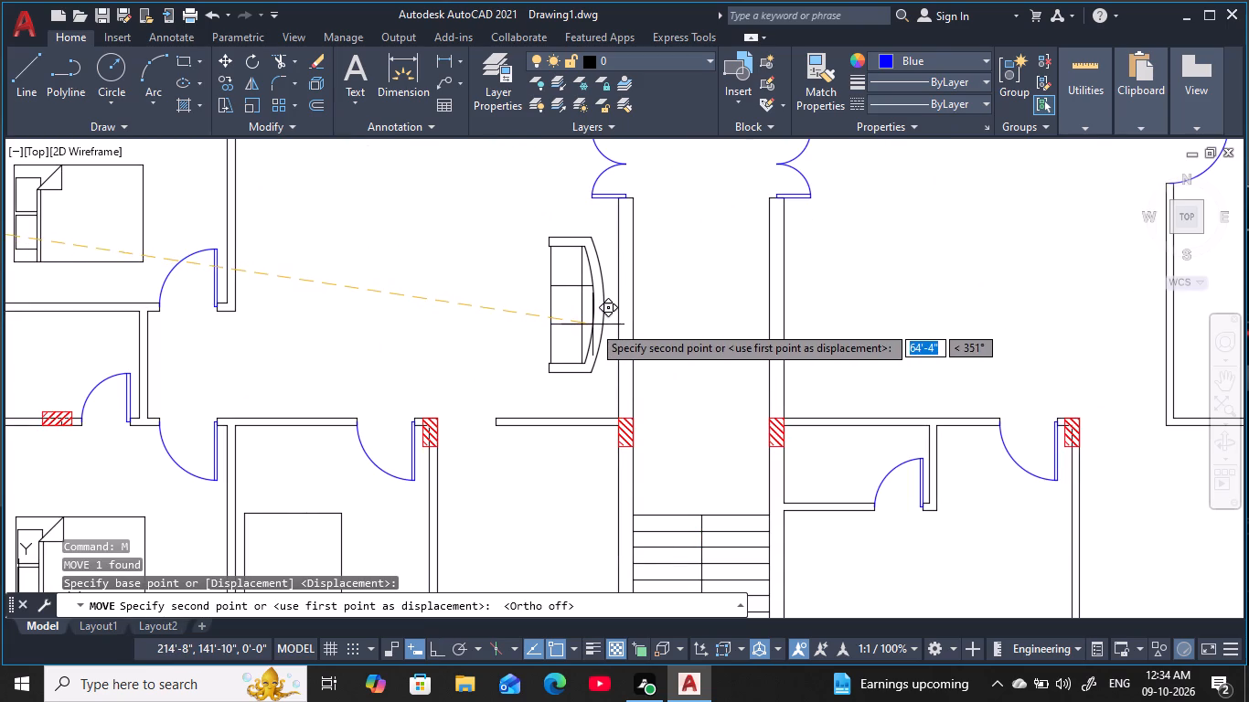
pyautogui.click(592, 324)
pyautogui.scroll(-2, 535, 338)
pyautogui.moveTo(537, 338); pyautogui.dragTo(596, 299, button='middle')
pyautogui.press('Escape')
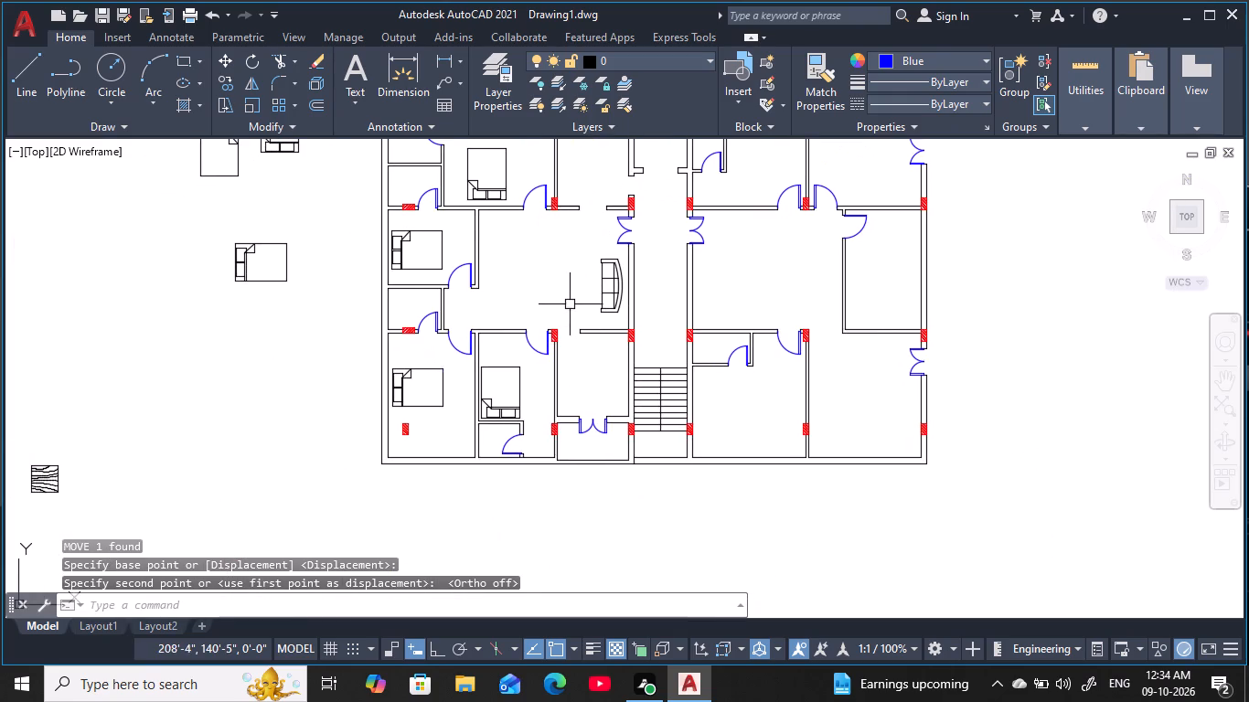
pyautogui.press('Escape')
pyautogui.press('Escape')
pyautogui.press('Escape')
pyautogui.middleClick(566, 296)
pyautogui.press('Escape')
pyautogui.press('Escape')
# Rotate the loose rectangular wood-grain table 90° so its long side runs north-south.
pyautogui.moveTo(343, 246); pyautogui.dragTo(556, 213, button='middle')
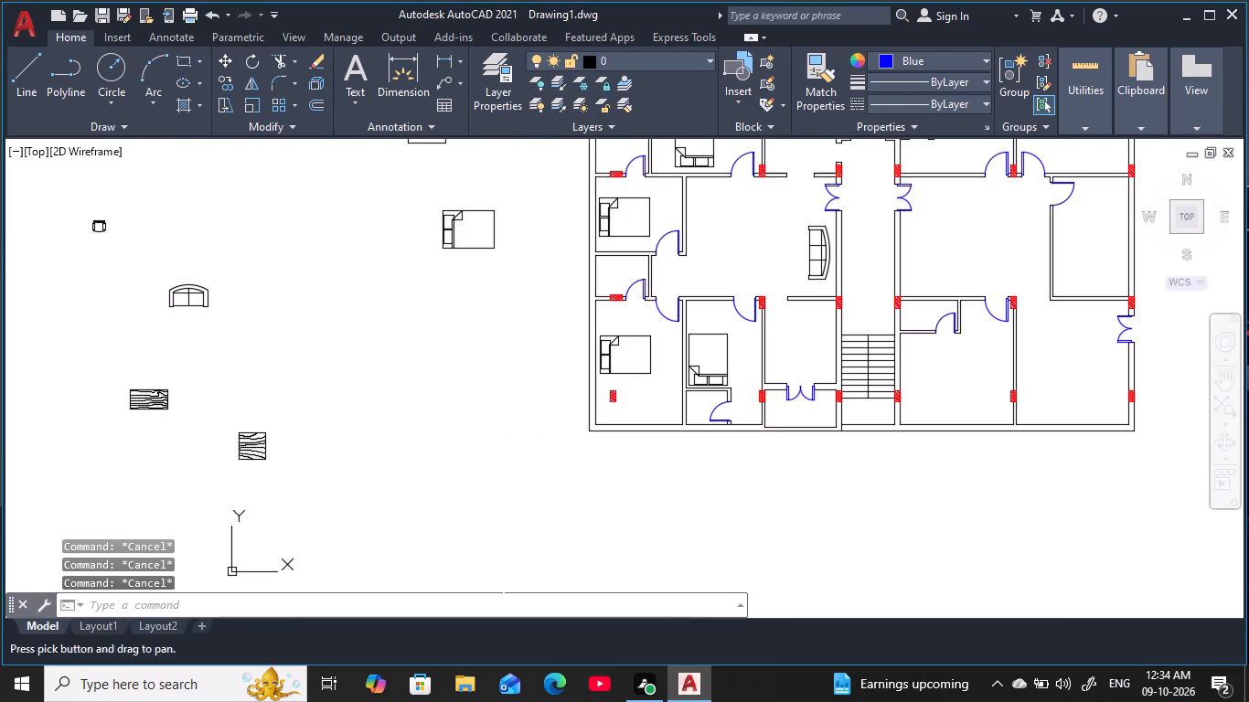
pyautogui.click(182, 417)
pyautogui.click(104, 372)
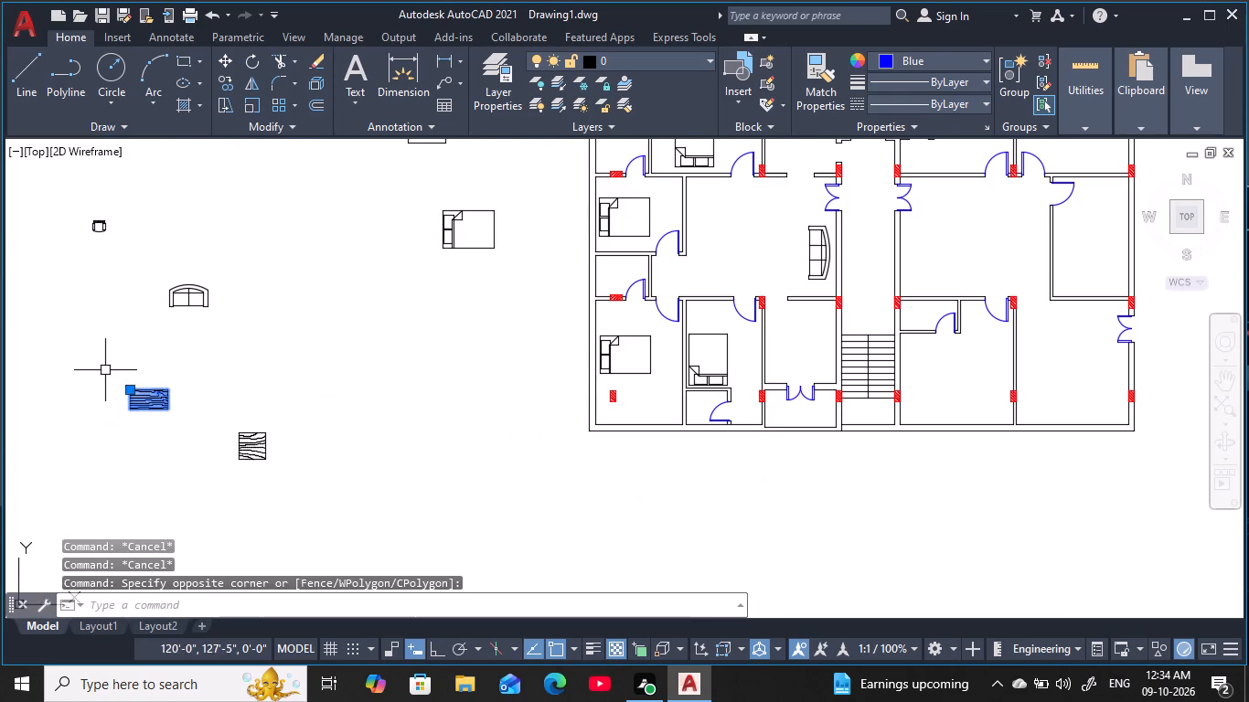
pyautogui.press('r')
pyautogui.press('o')
pyautogui.press('space')
pyautogui.click(149, 384)
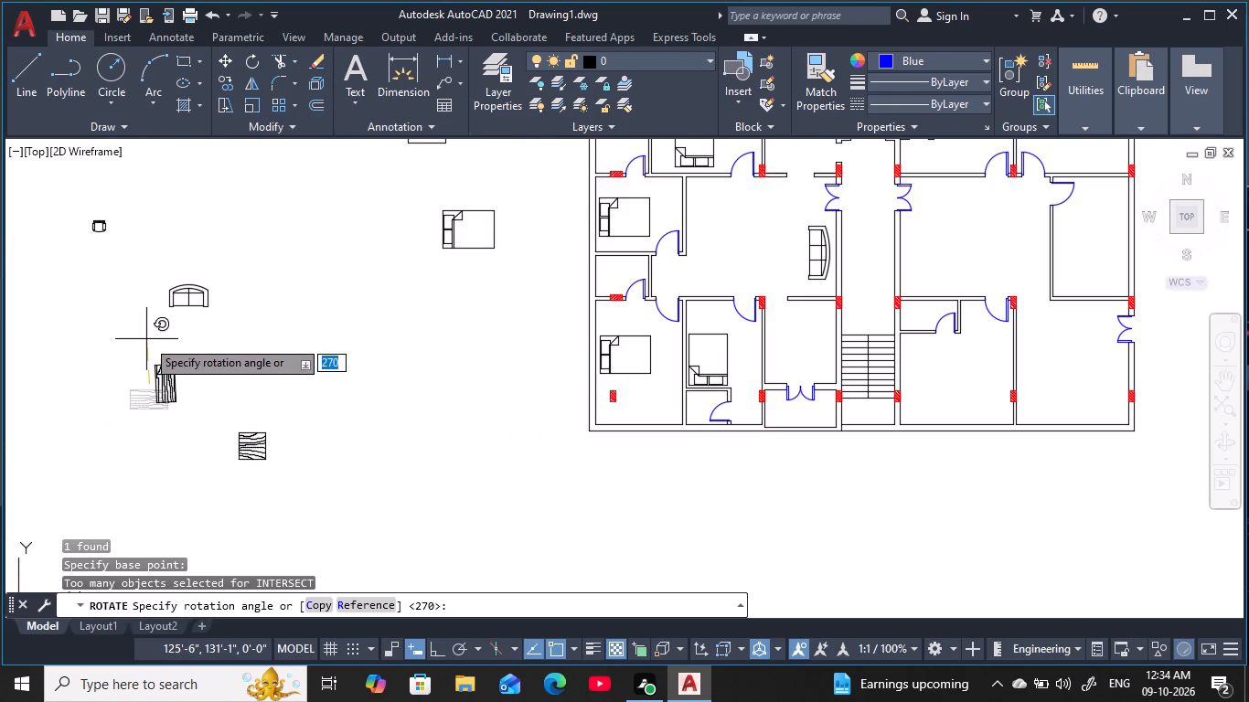
pyautogui.press('F8')
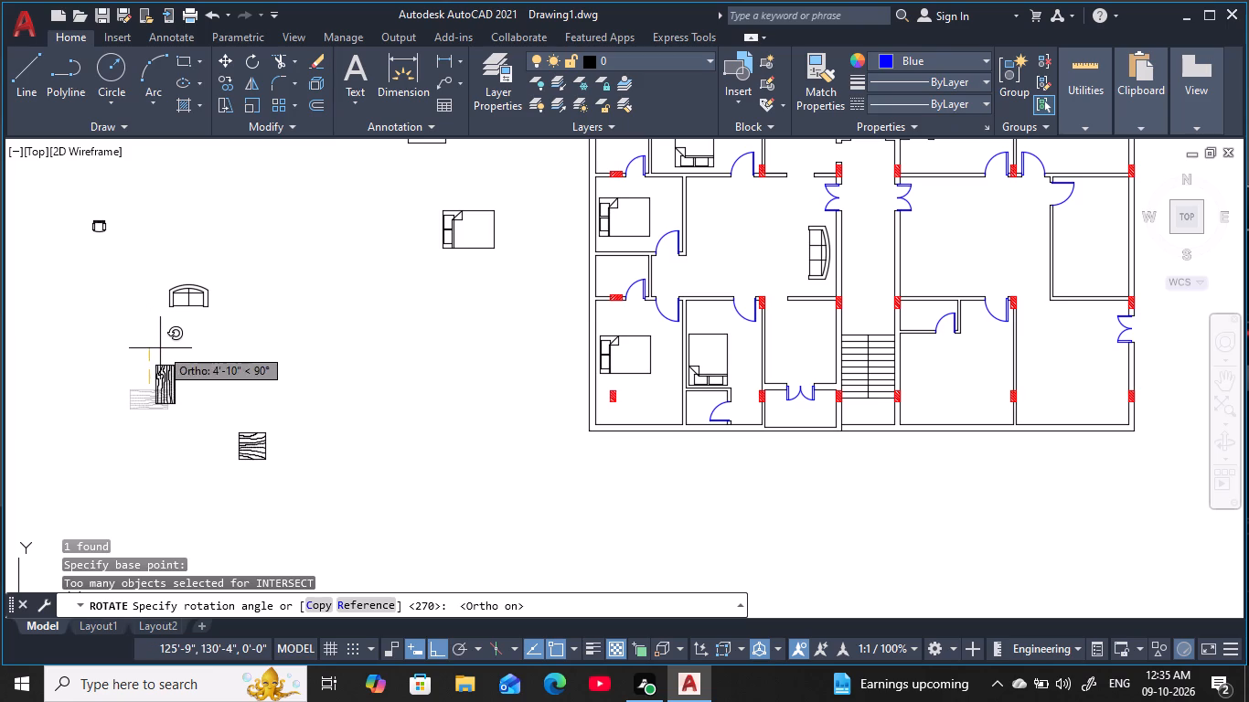
pyautogui.click(165, 343)
pyautogui.press('Escape')
pyautogui.press('Escape')
pyautogui.press('Escape')
pyautogui.press('Escape')
pyautogui.press('Escape')
# Move the rotated wood-grain table into the west unit's hall, just west of the three-seat sofa and parallel to it.
pyautogui.click(201, 413)
pyautogui.click(133, 354)
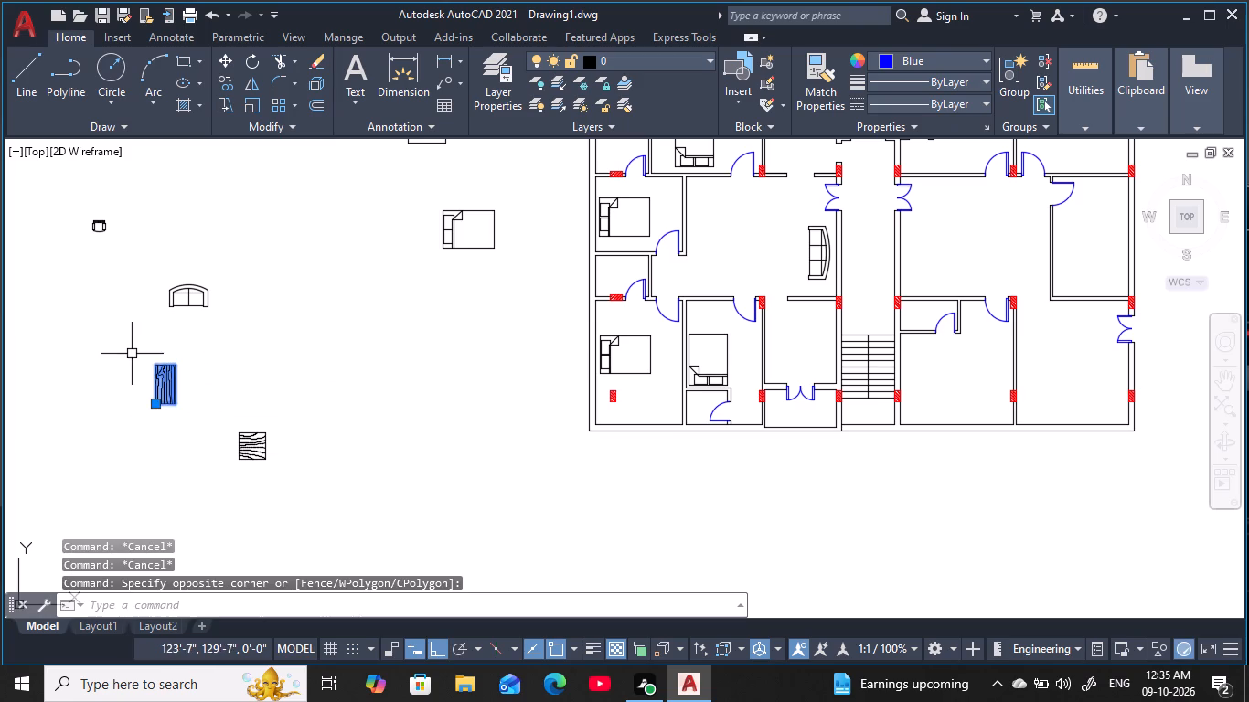
pyautogui.press('m')
pyautogui.press('space')
pyautogui.click(176, 380)
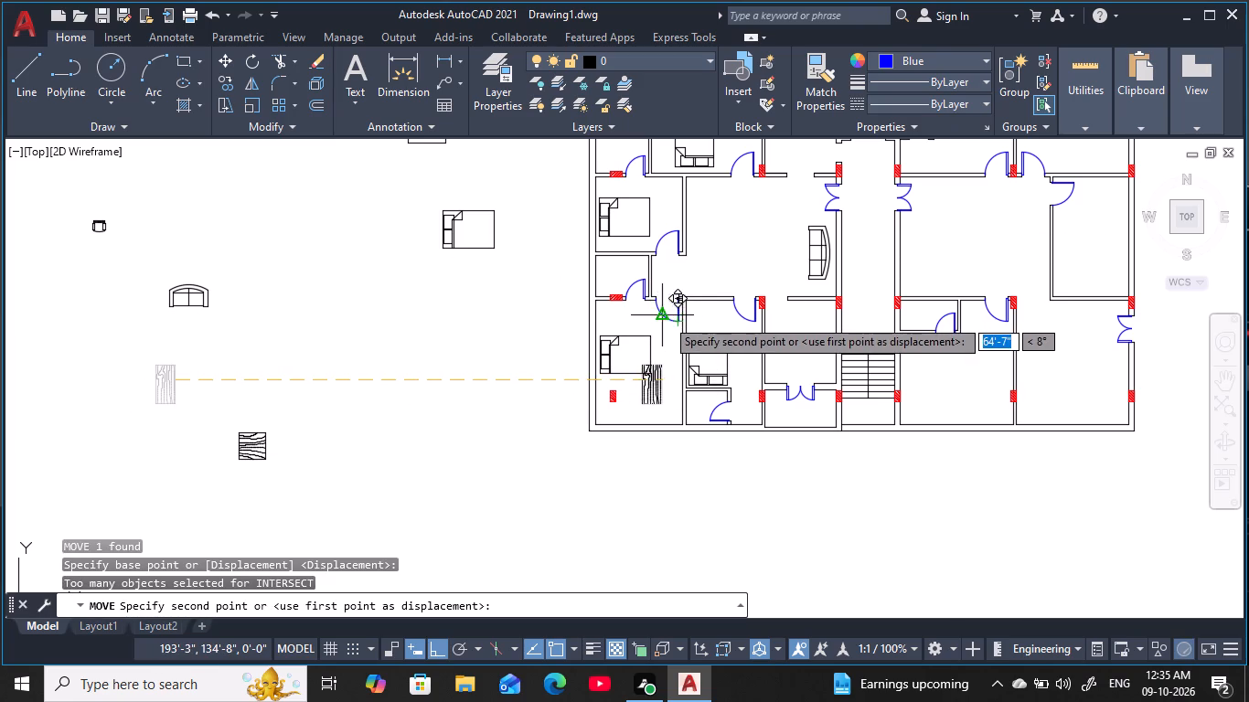
pyautogui.press('F8')
pyautogui.scroll(2, 802, 257)
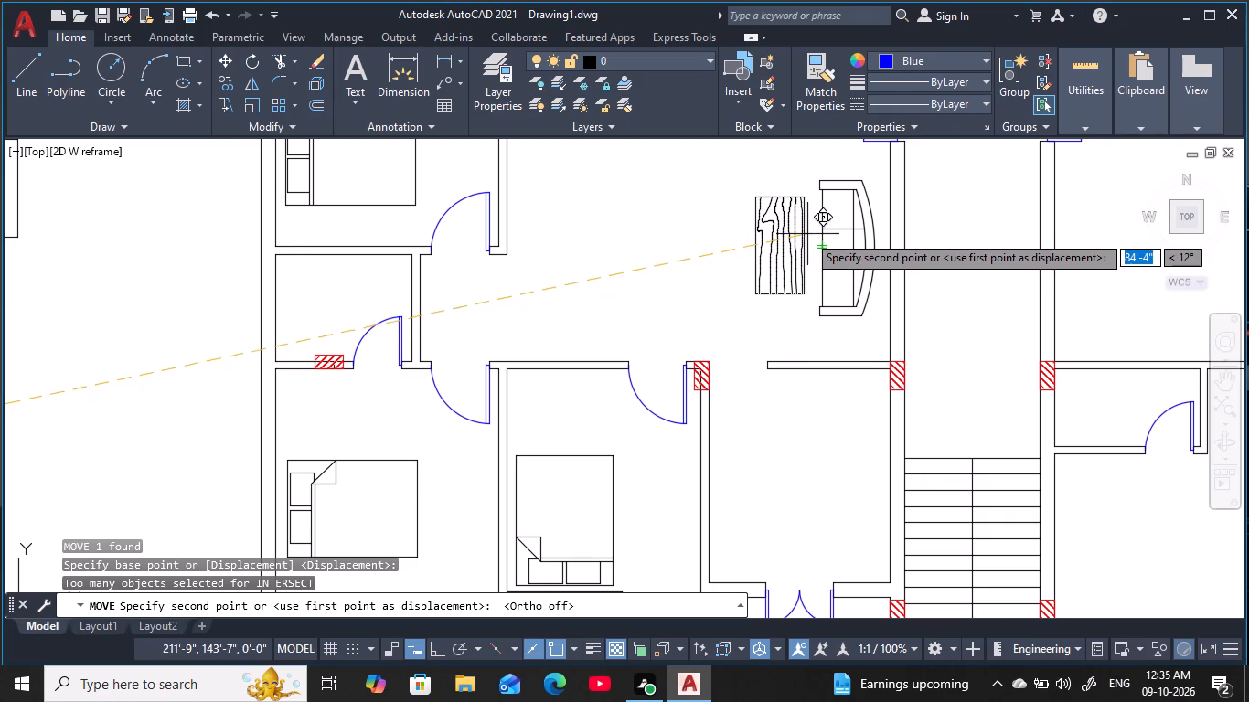
pyautogui.click(808, 239)
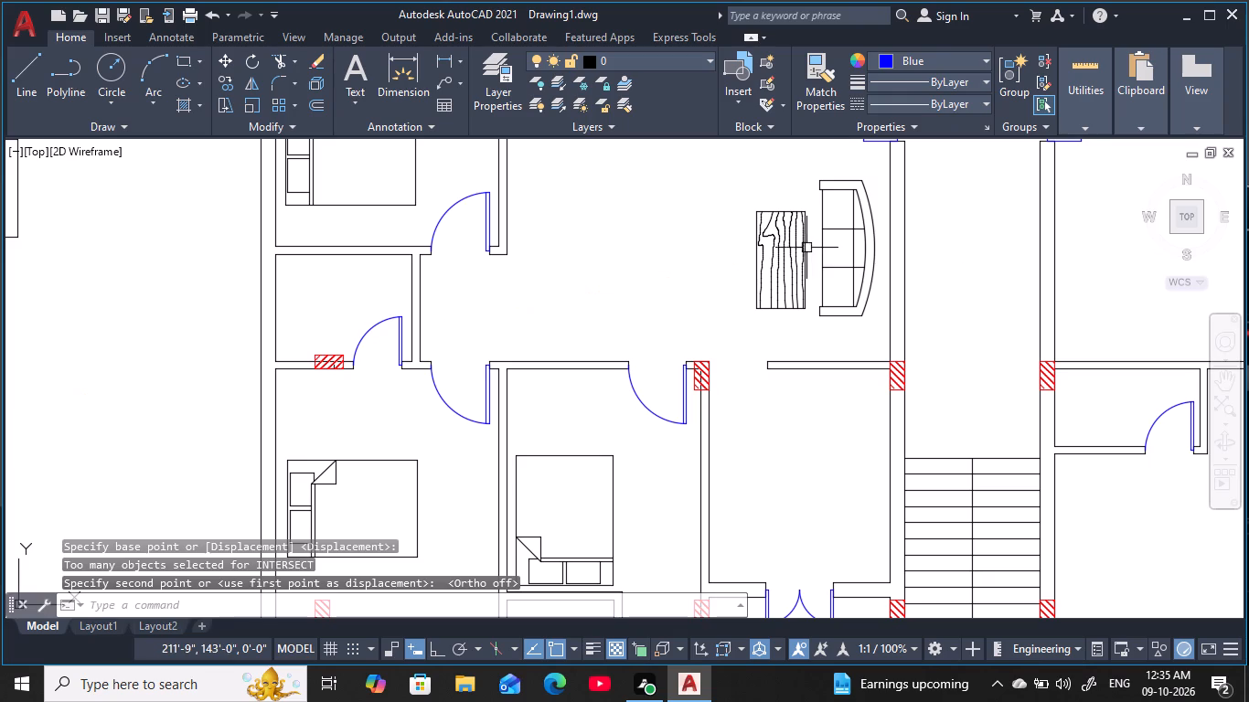
pyautogui.press('Escape')
pyautogui.press('Escape')
pyautogui.press('Escape')
pyautogui.scroll(-2, 793, 219)
pyautogui.moveTo(796, 228); pyautogui.dragTo(793, 261, button='middle')
pyautogui.scroll(-1, 793, 261)
pyautogui.press('Escape')
pyautogui.press('Escape')
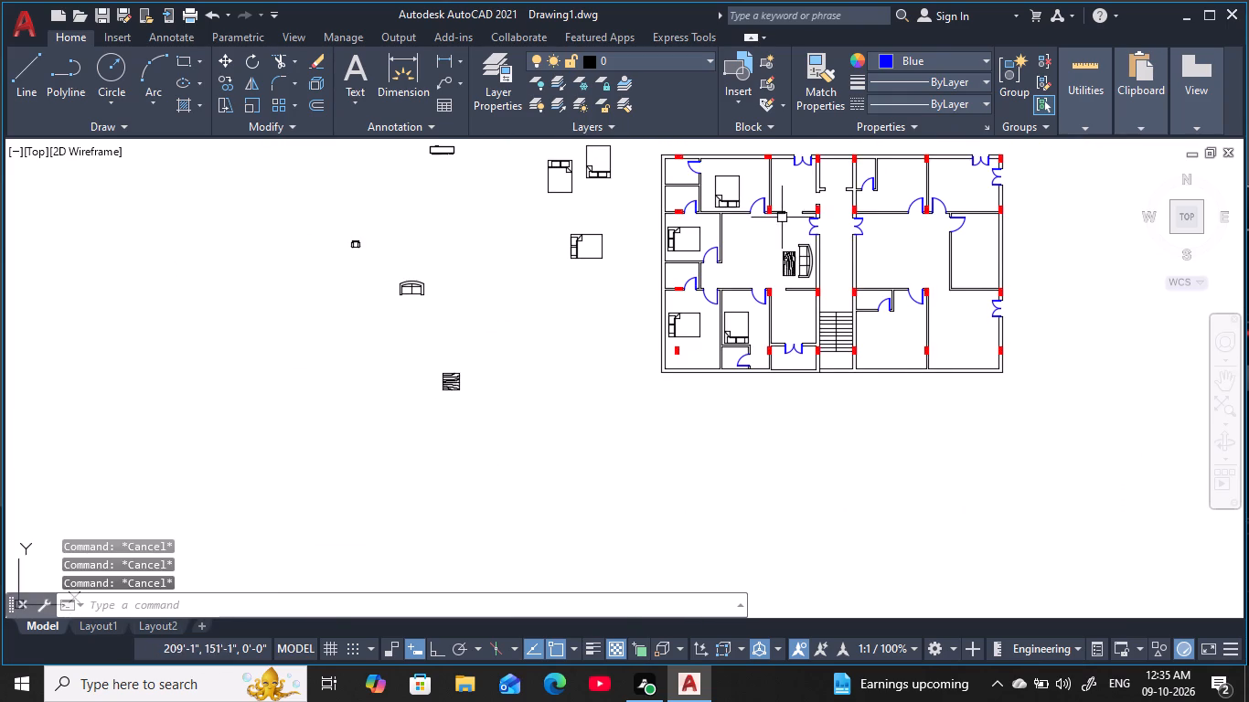
pyautogui.press('Escape')
pyautogui.moveTo(783, 229); pyautogui.dragTo(769, 247, button='middle')
pyautogui.press('Escape')
pyautogui.press('Escape')
pyautogui.press('Escape')
pyautogui.scroll(1, 793, 210)
pyautogui.moveTo(790, 219); pyautogui.dragTo(788, 228, button='middle')
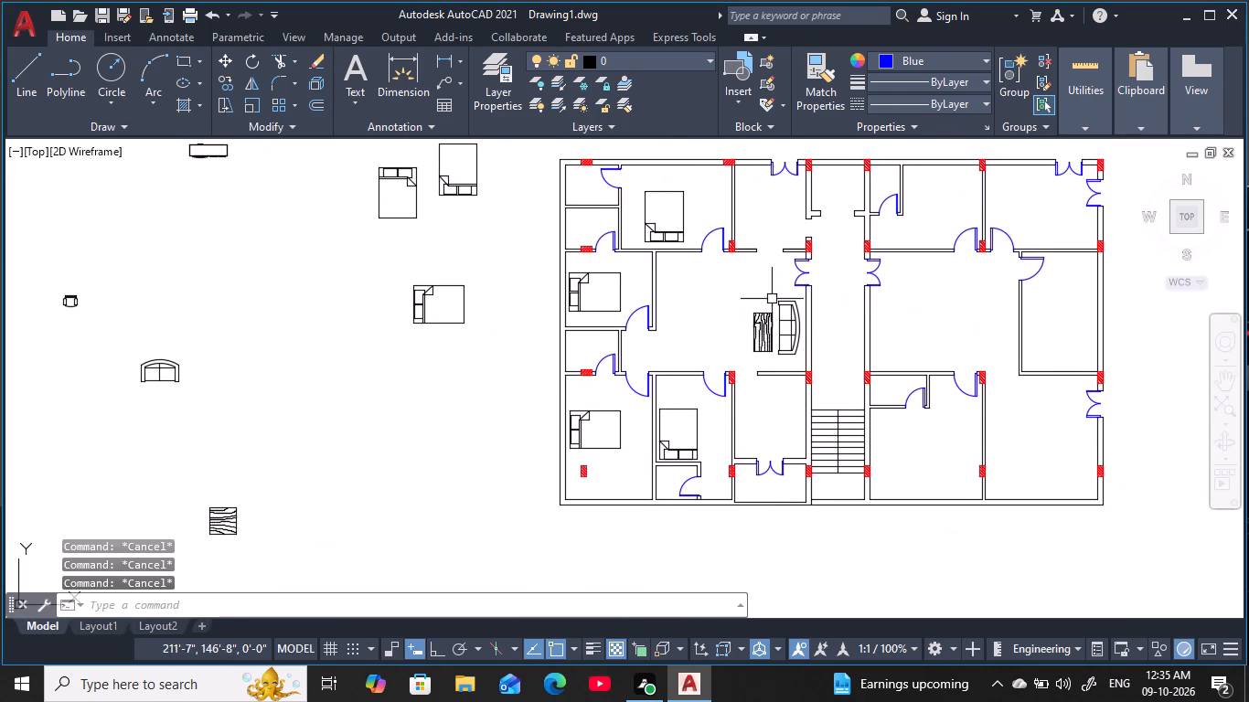
# Rotate the loose two-seat sofa 90° so its back faces west.
pyautogui.moveTo(208, 331); pyautogui.dragTo(395, 289, button='middle')
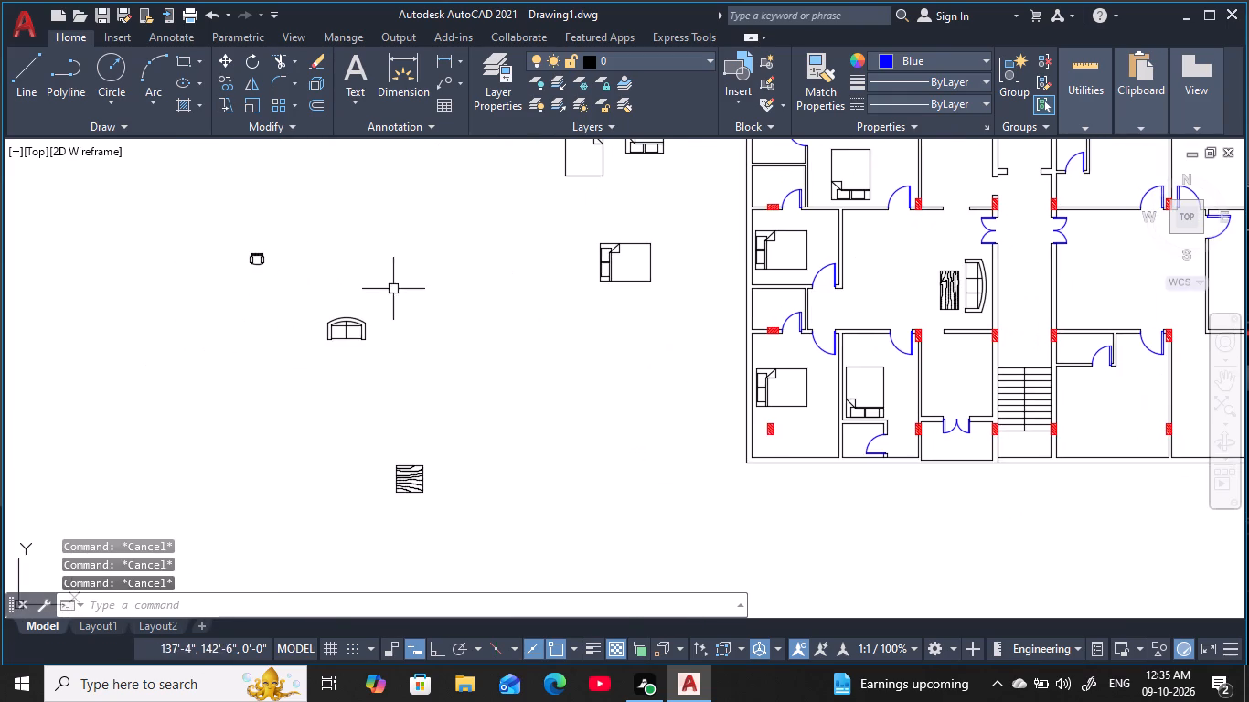
pyautogui.click(394, 330)
pyautogui.click(221, 285)
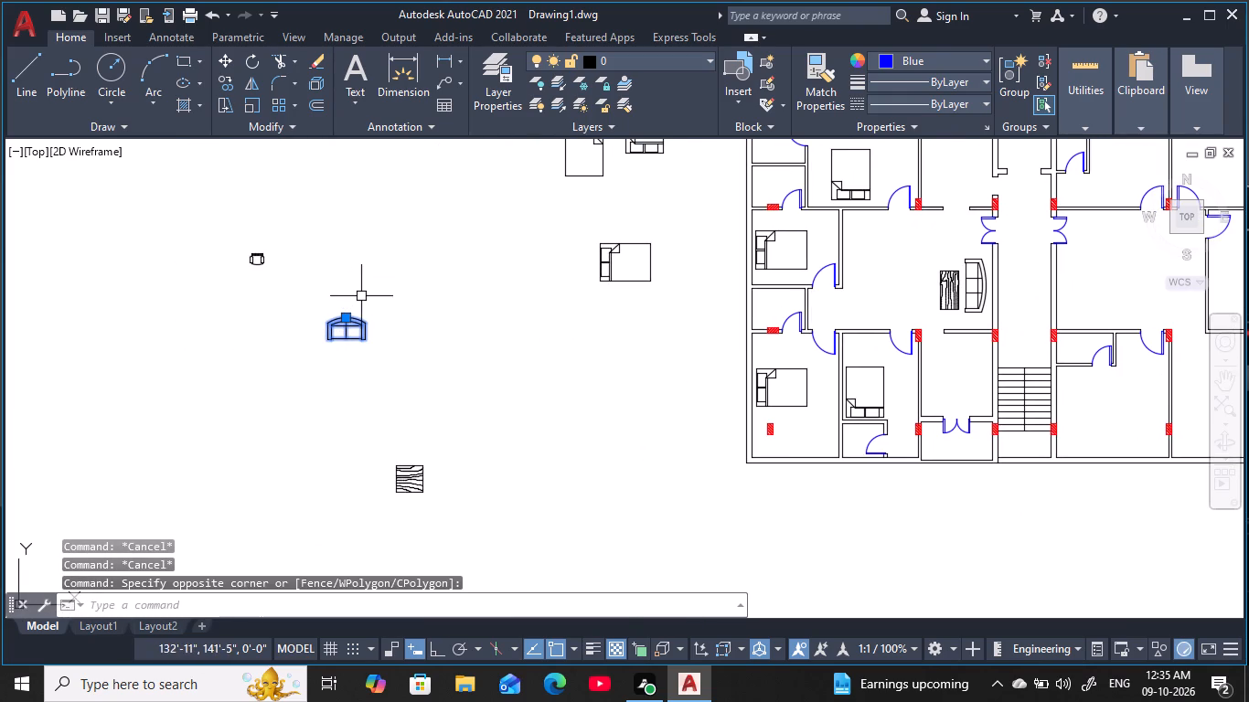
pyautogui.press('r')
pyautogui.write('O')
pyautogui.press('space')
pyautogui.click(410, 330)
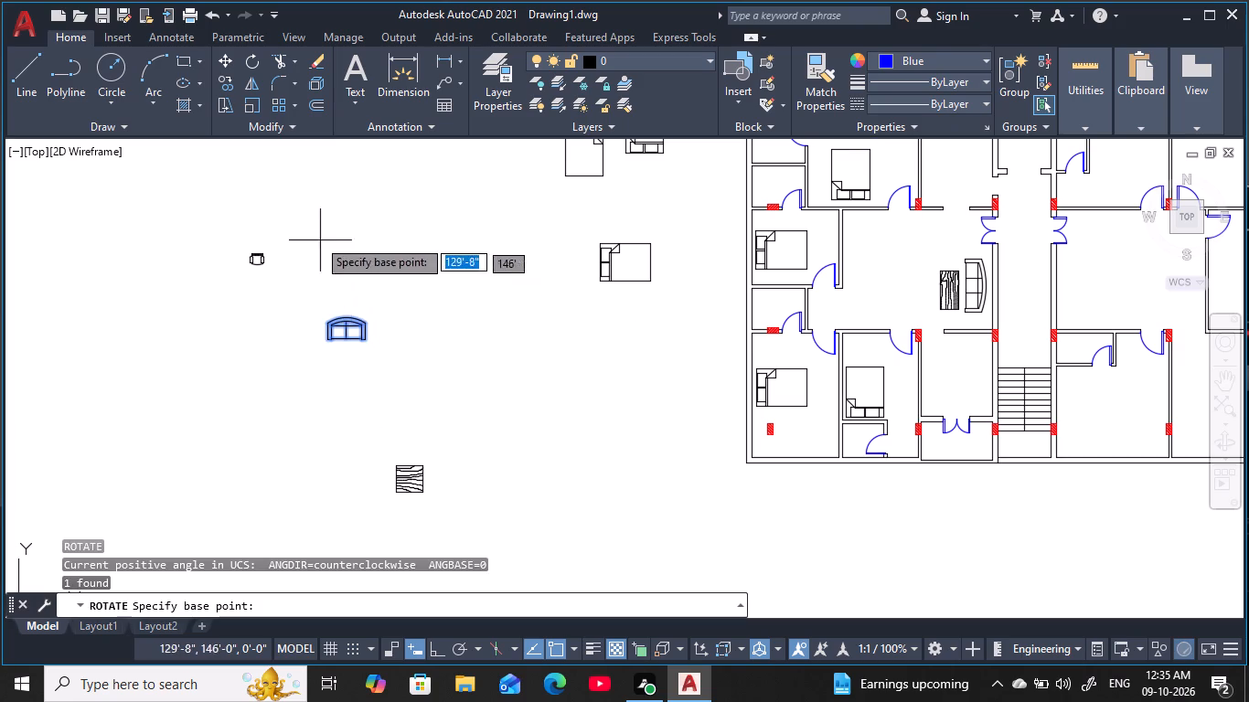
pyautogui.click(353, 347)
pyautogui.press('F8')
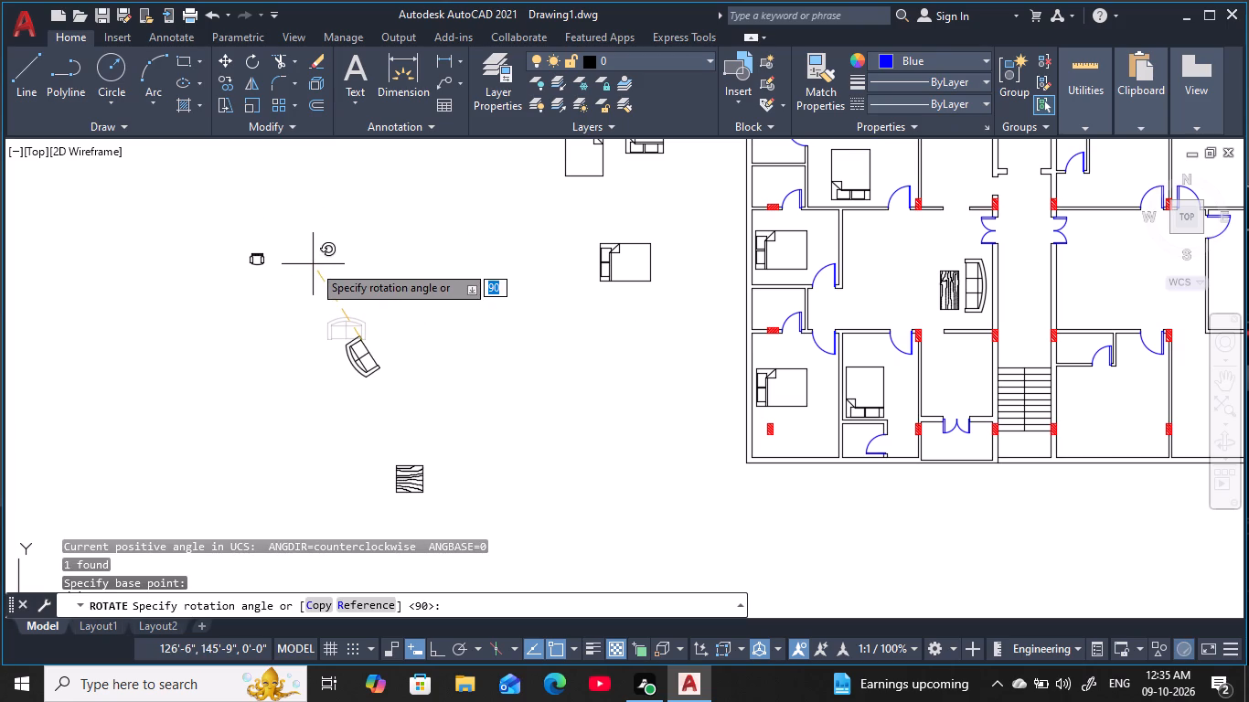
pyautogui.click(310, 264)
pyautogui.press('Escape')
pyautogui.press('Escape')
pyautogui.press('Escape')
pyautogui.press('Escape')
pyautogui.press('Escape')
pyautogui.press('Escape')
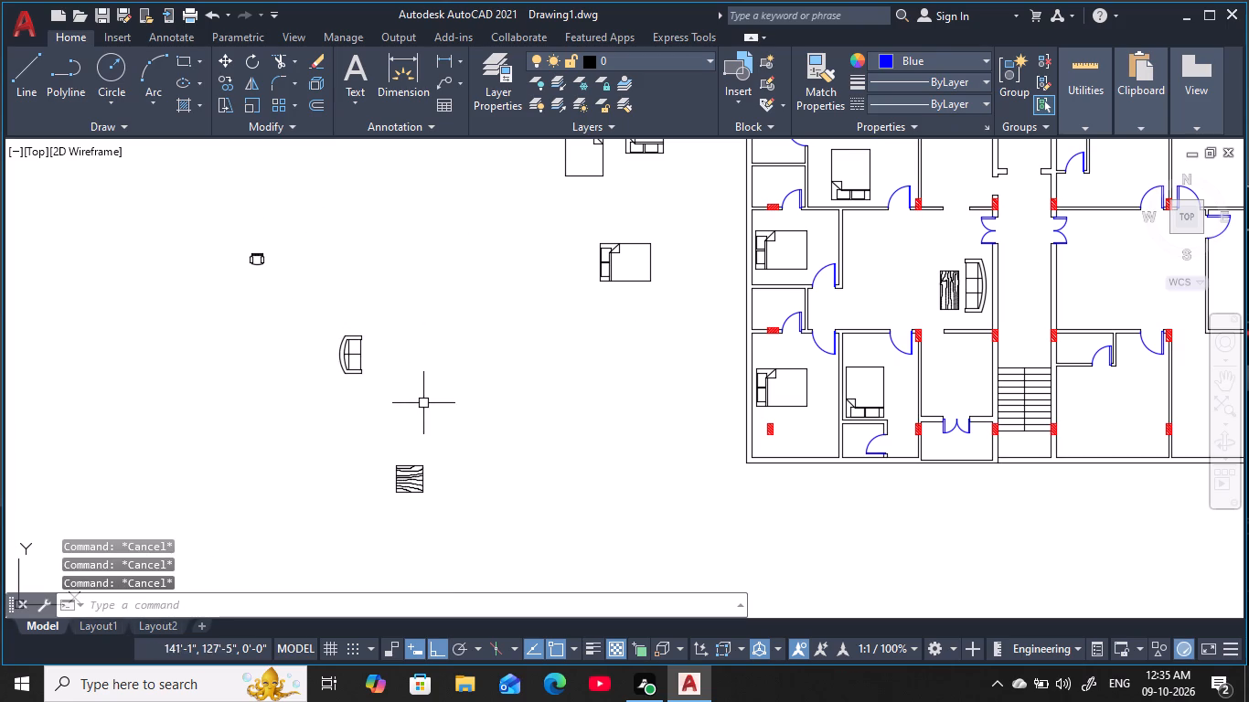
# Move the rotated two-seat sofa into the room north of the hall, with its back against the room's west partition.
pyautogui.moveTo(410, 391); pyautogui.dragTo(401, 383)
pyautogui.click(250, 271)
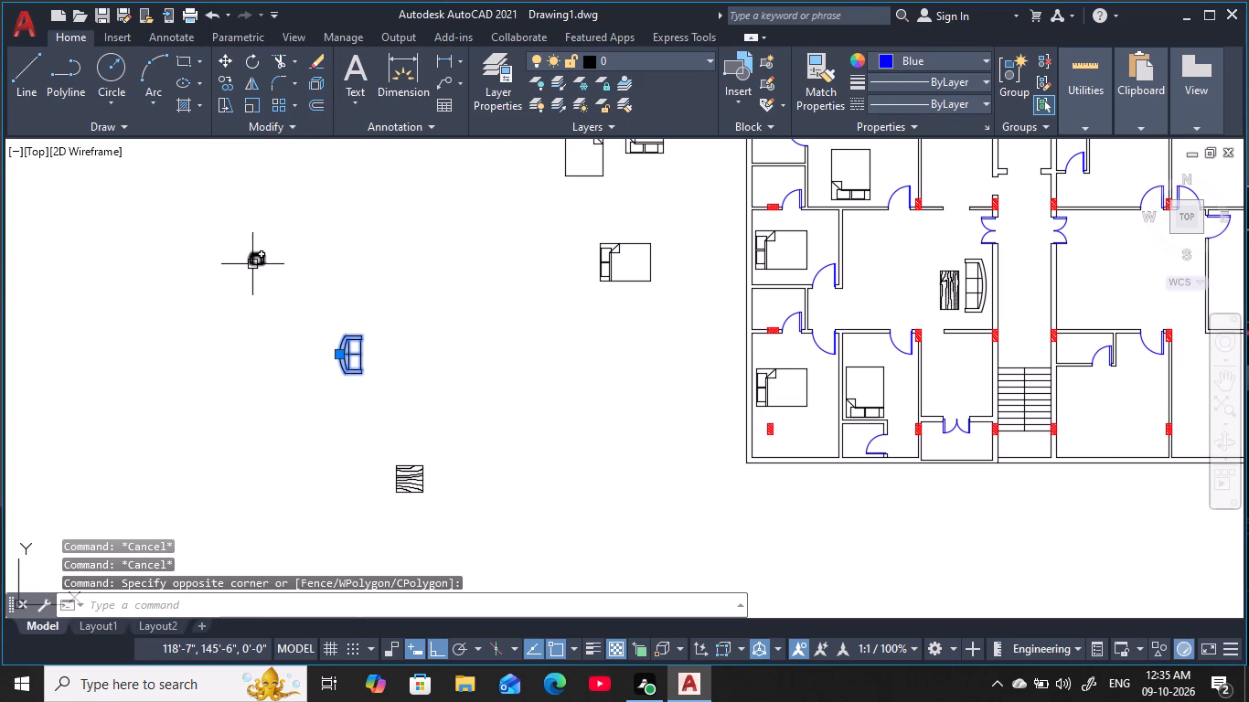
pyautogui.write('M')
pyautogui.press('space')
pyautogui.click(340, 363)
pyautogui.moveTo(559, 199); pyautogui.dragTo(311, 299, button='middle')
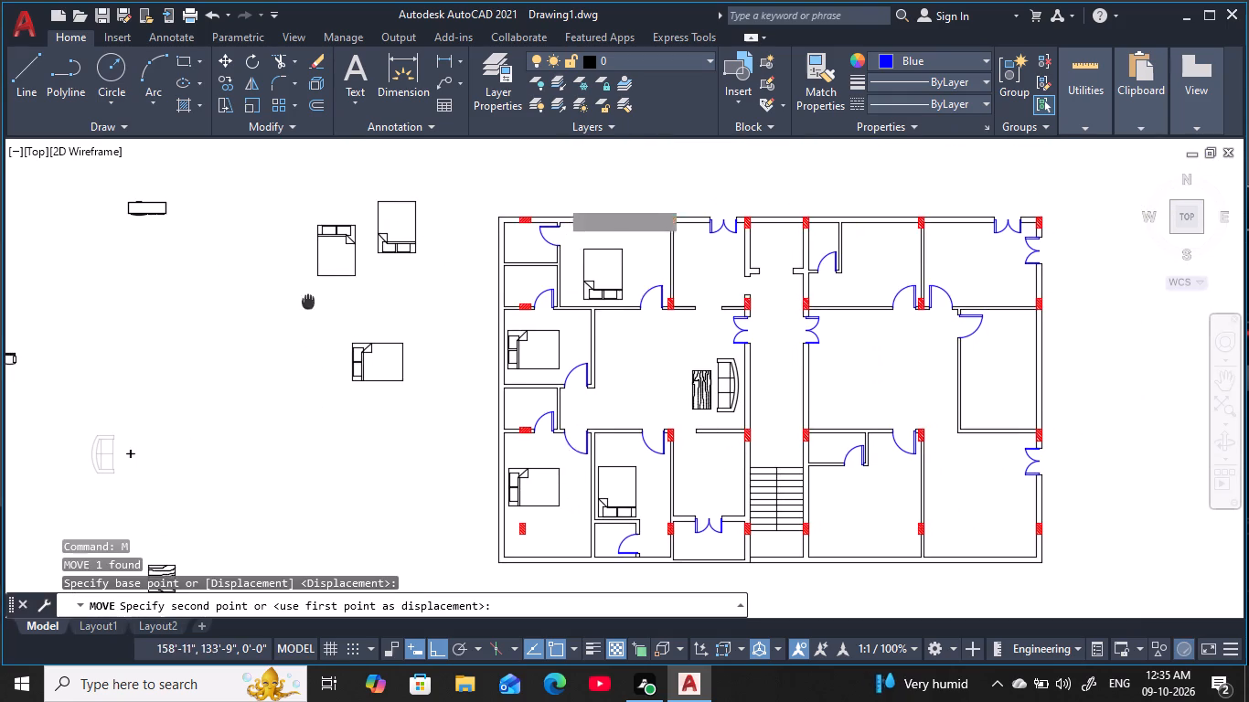
pyautogui.press('F8')
pyautogui.scroll(2, 673, 282)
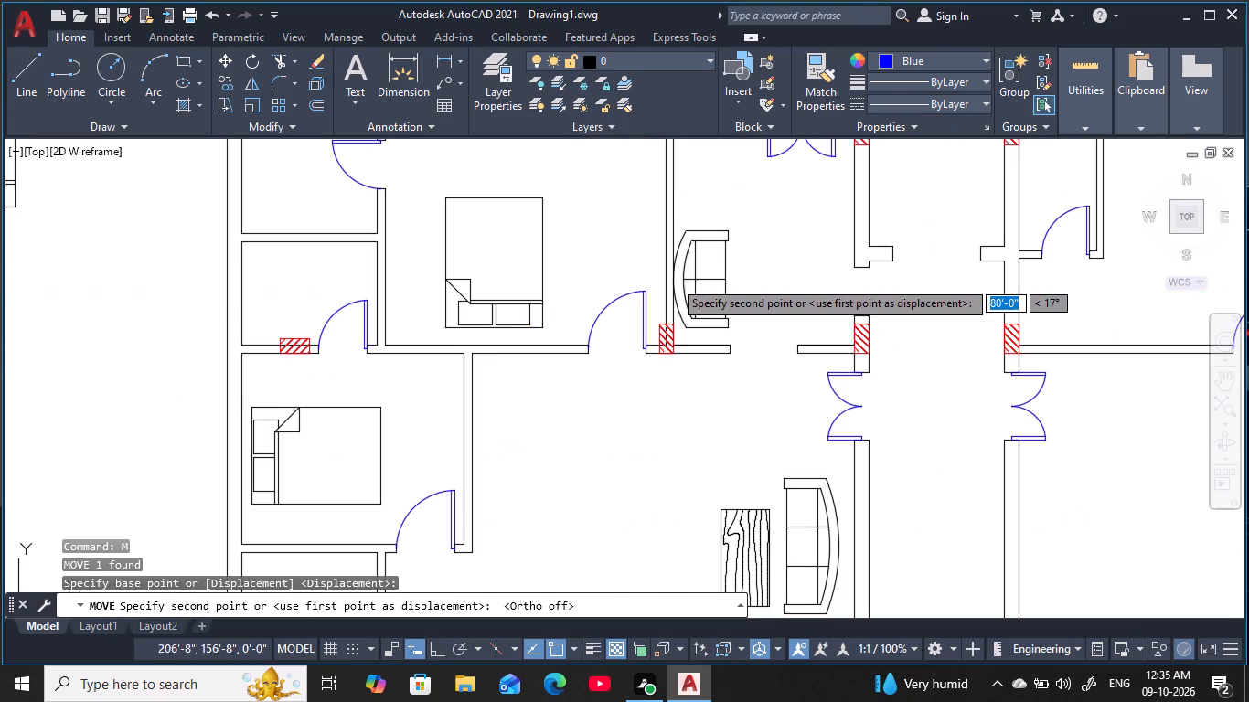
pyautogui.moveTo(689, 228); pyautogui.dragTo(616, 286, button='middle')
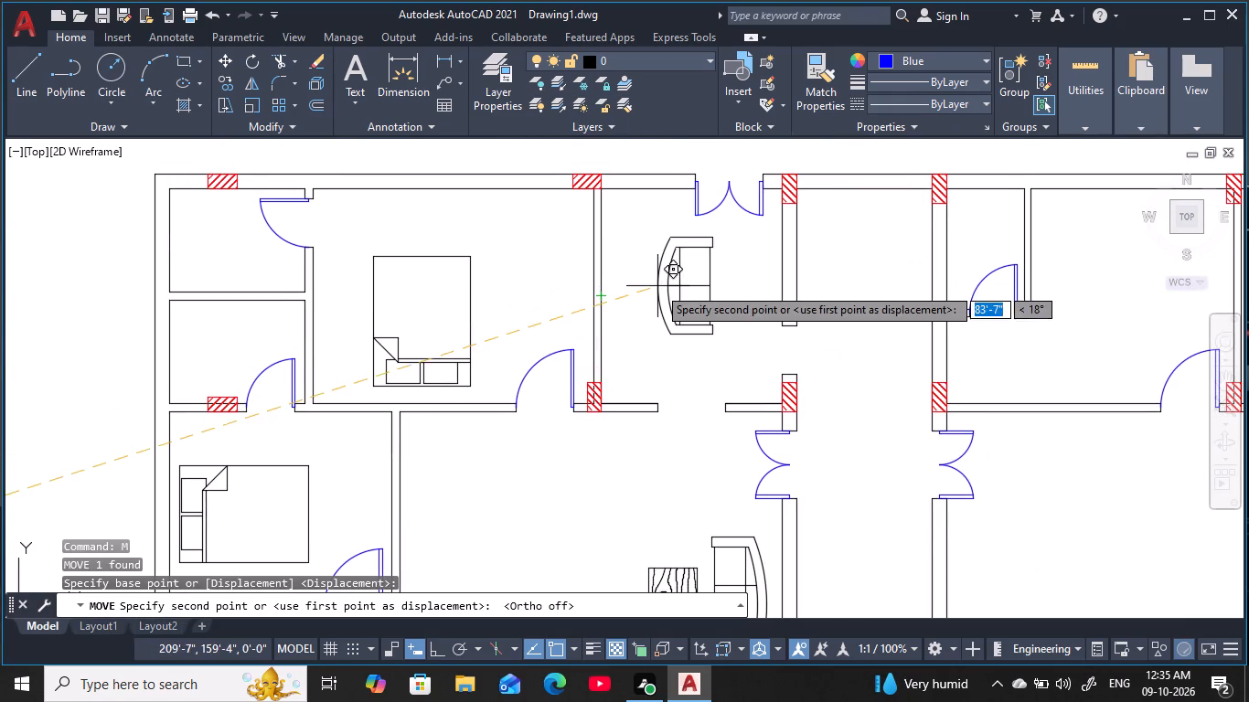
pyautogui.click(606, 291)
pyautogui.scroll(-2, 638, 294)
pyautogui.moveTo(646, 295); pyautogui.dragTo(614, 299, button='middle')
pyautogui.press('Escape')
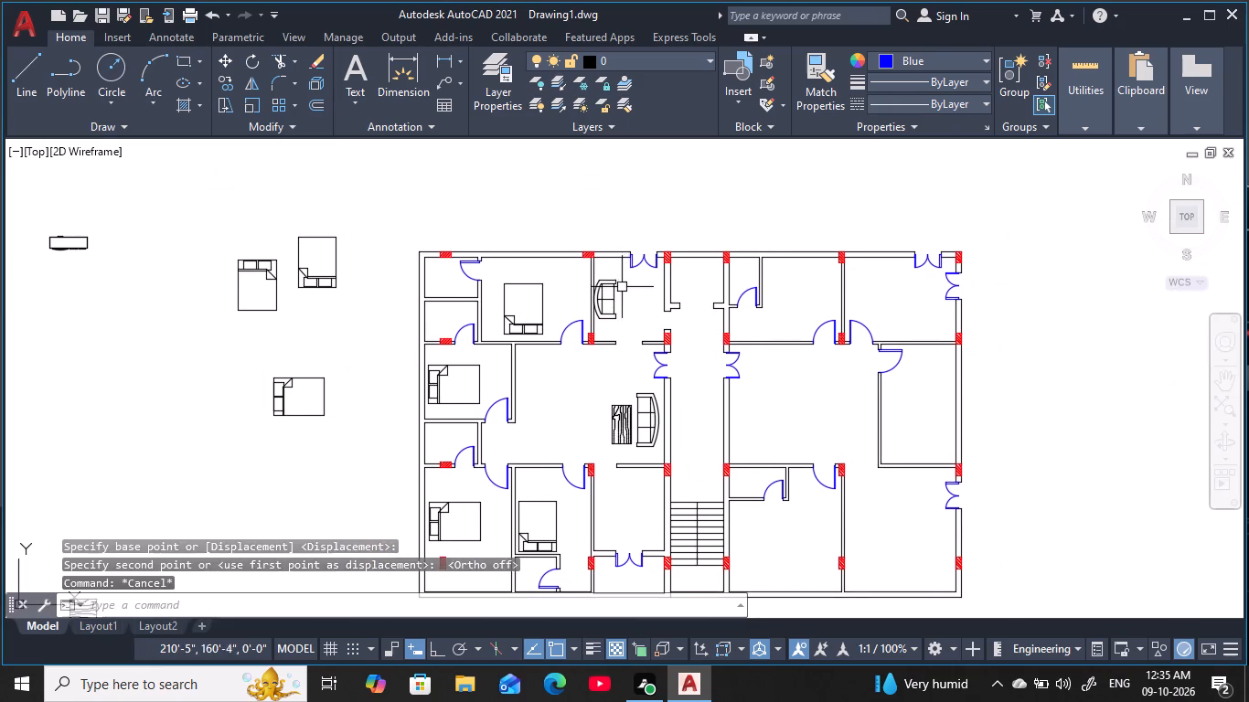
pyautogui.press('Escape')
pyautogui.press('Escape')
pyautogui.press('Escape')
pyautogui.moveTo(635, 298); pyautogui.dragTo(600, 298, button='middle')
pyautogui.press('Escape')
pyautogui.press('Escape')
pyautogui.press('Escape')
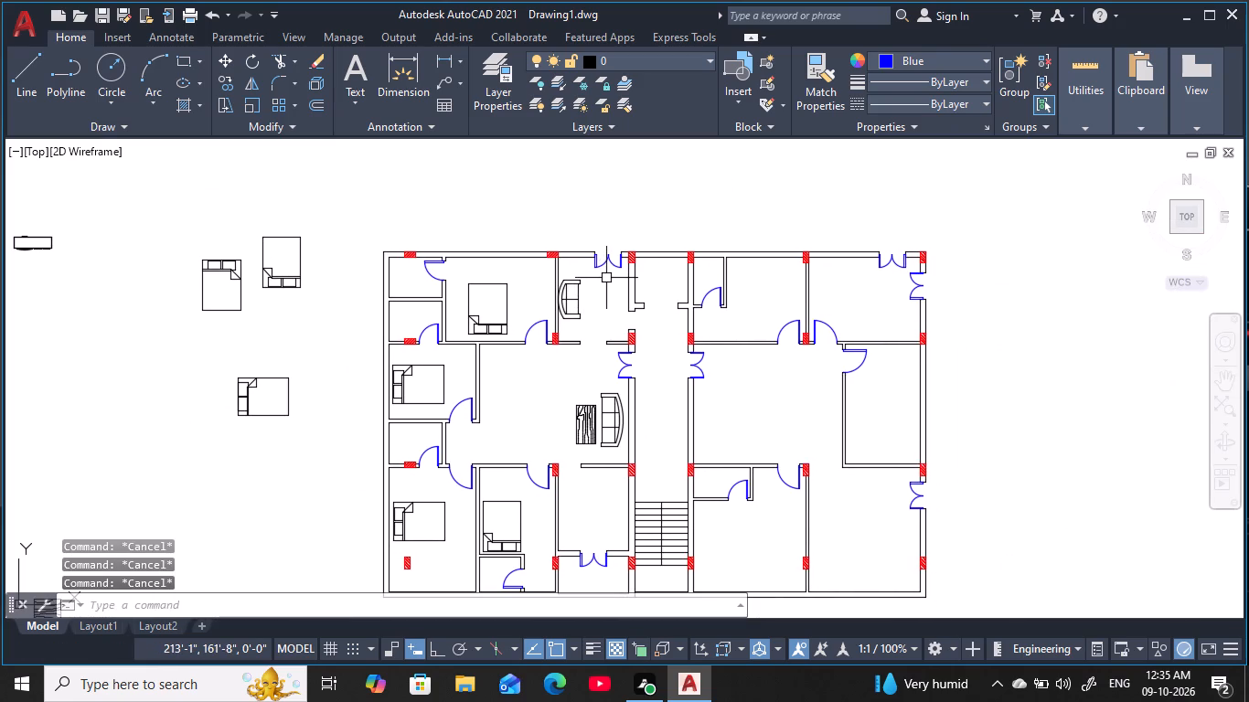
pyautogui.press('Escape')
# Rotate the loose armchair 90° so its back faces west.
pyautogui.moveTo(592, 281); pyautogui.dragTo(627, 233, button='middle')
pyautogui.moveTo(267, 280); pyautogui.dragTo(335, 266, button='middle')
pyautogui.scroll(-1, 267, 280)
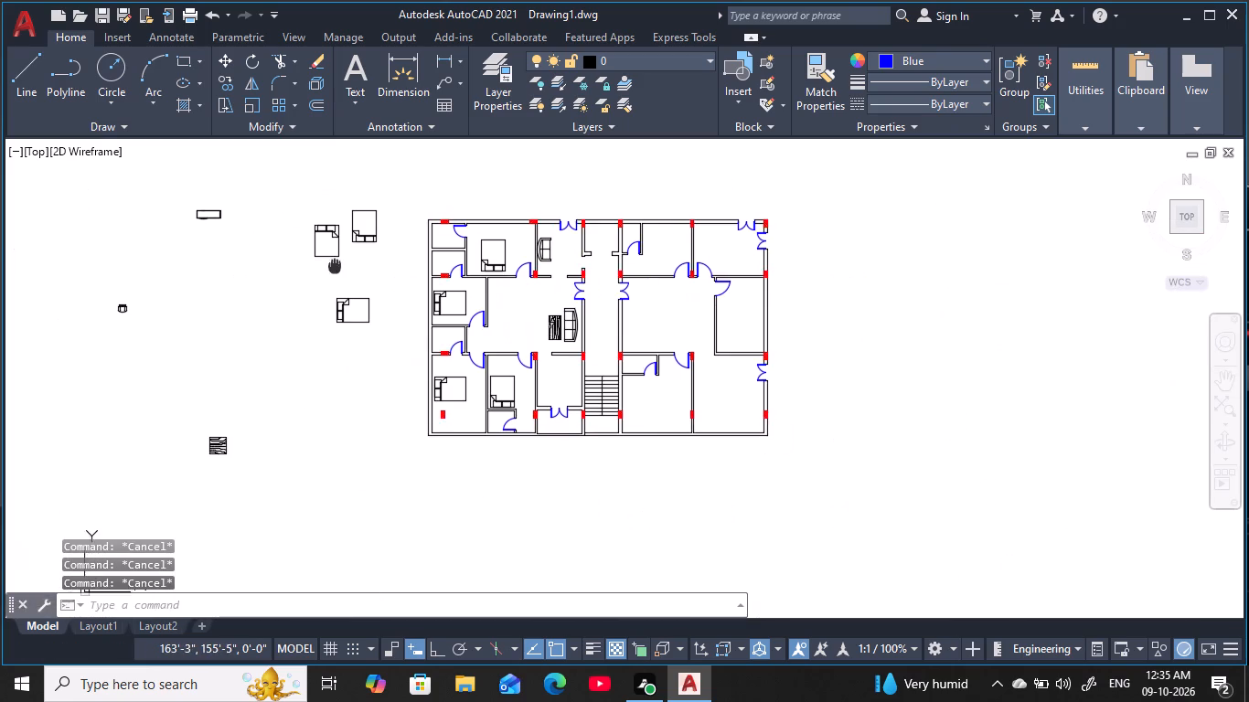
pyautogui.click(148, 317)
pyautogui.click(90, 285)
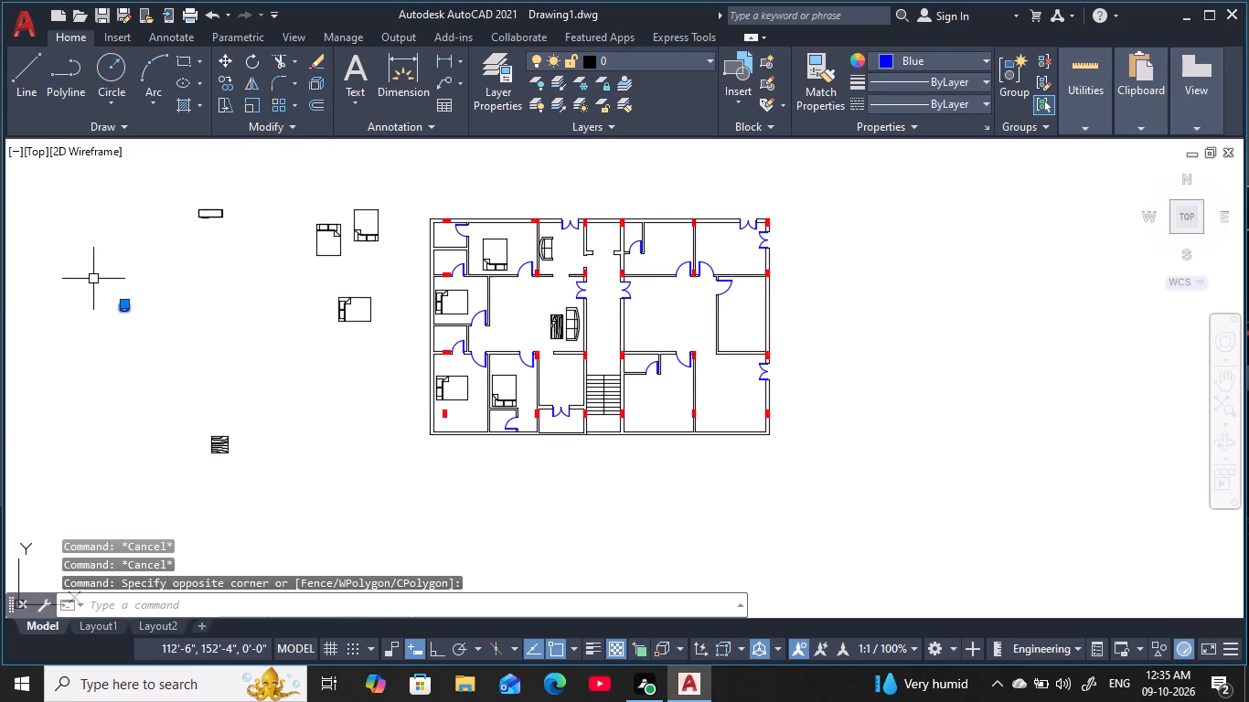
pyautogui.press('r')
pyautogui.press('o')
pyautogui.press('space')
pyautogui.click(146, 284)
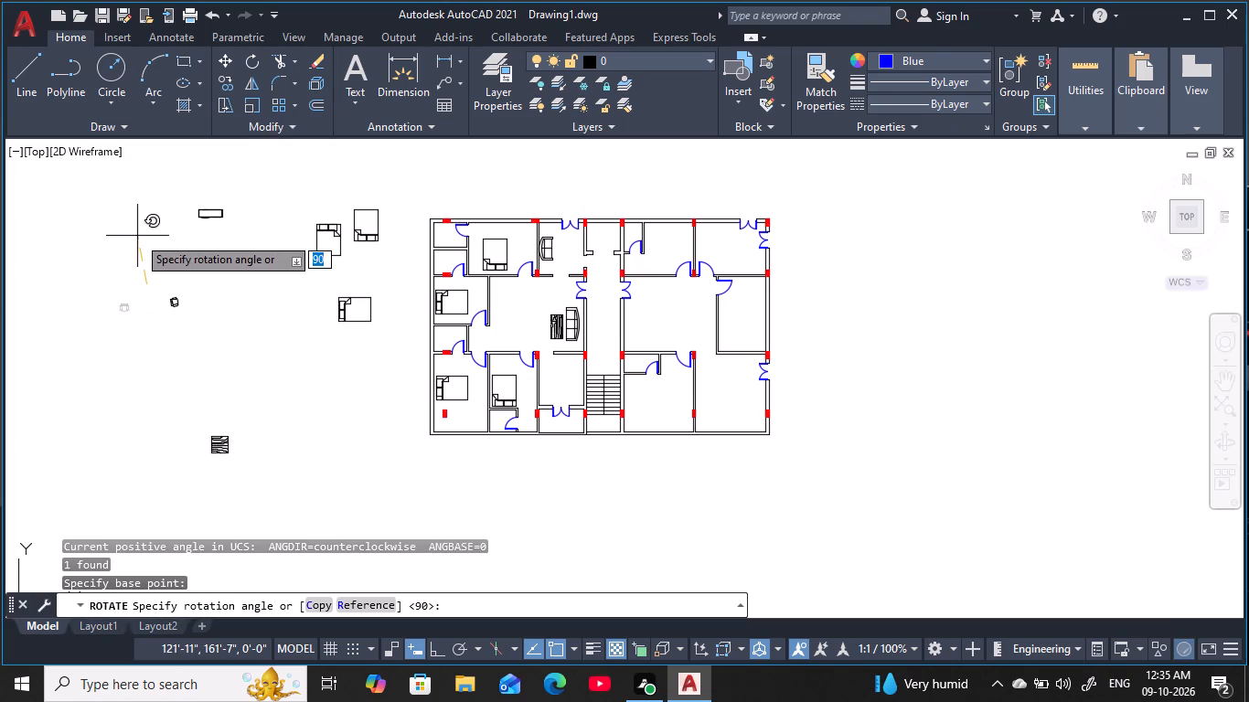
pyautogui.press('F8')
pyautogui.click(148, 248)
pyautogui.press('Escape')
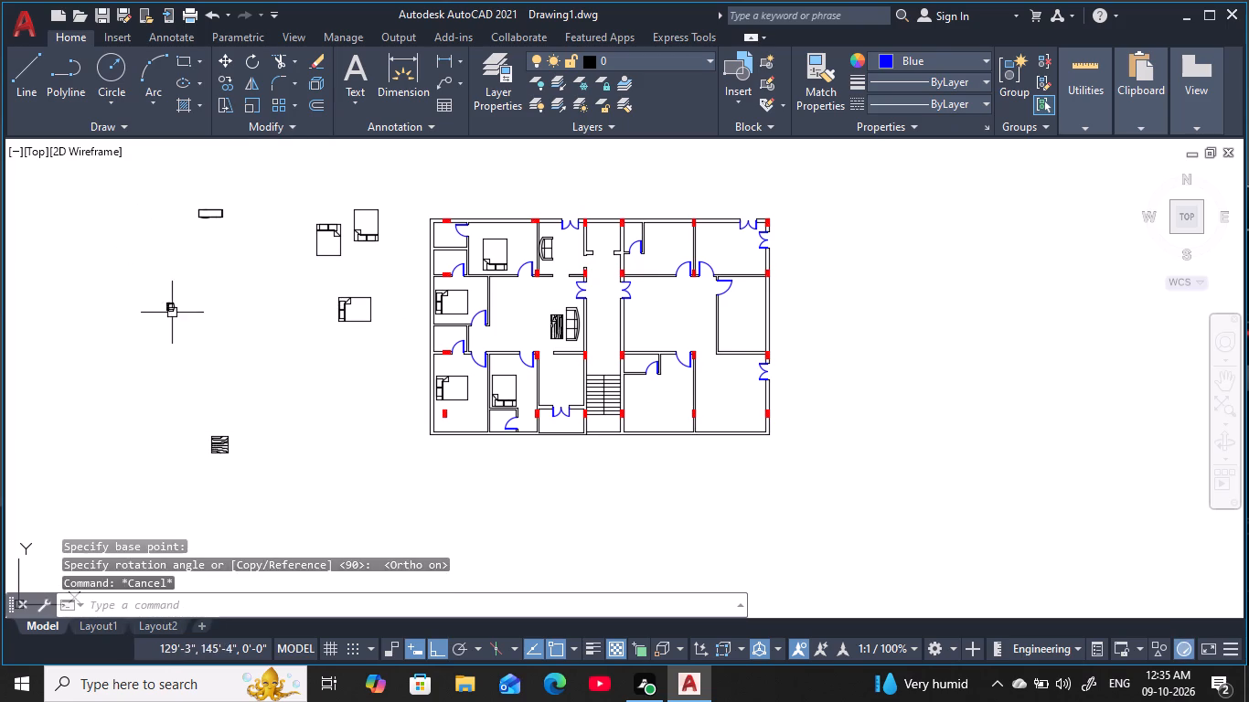
pyautogui.press('Escape')
# Copy the rotated armchair into the room north of the hall, just north of the two-seat sofa along the west partition.
pyautogui.scroll(5, 171, 303)
pyautogui.press('Escape')
pyautogui.press('Escape')
pyautogui.press('Escape')
pyautogui.click(295, 421)
pyautogui.click(77, 288)
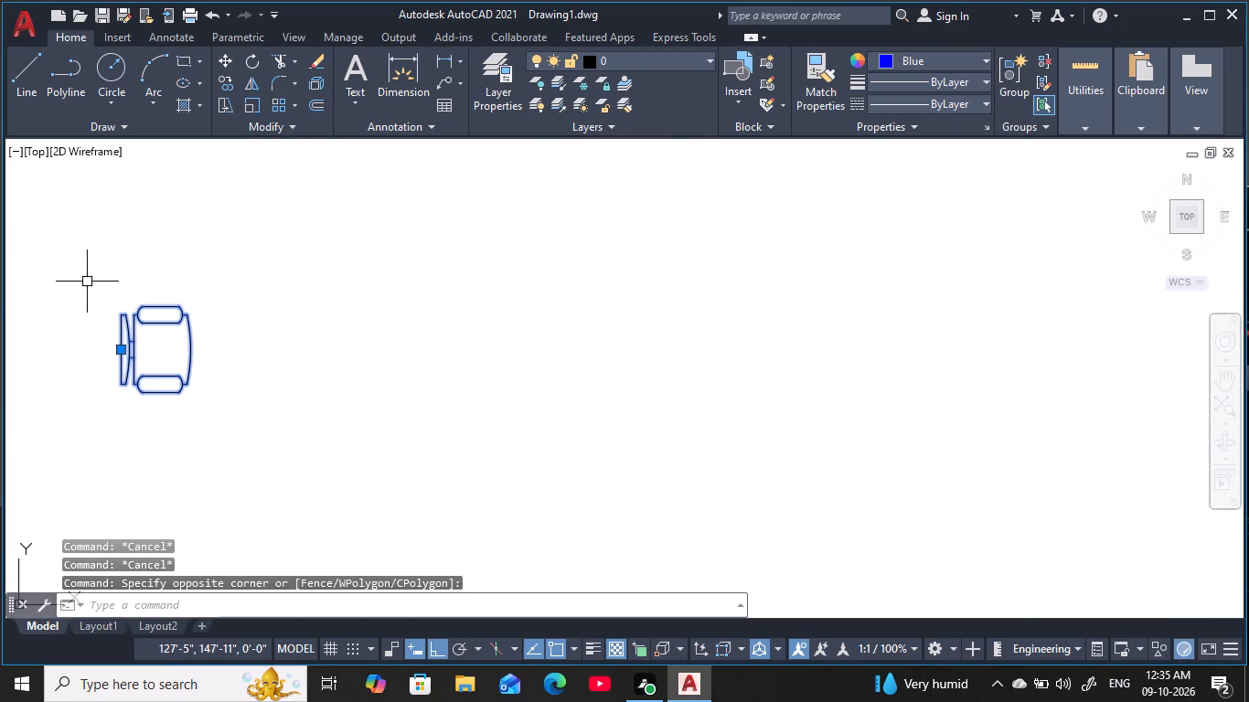
pyautogui.press('c')
pyautogui.press('o')
pyautogui.press('space')
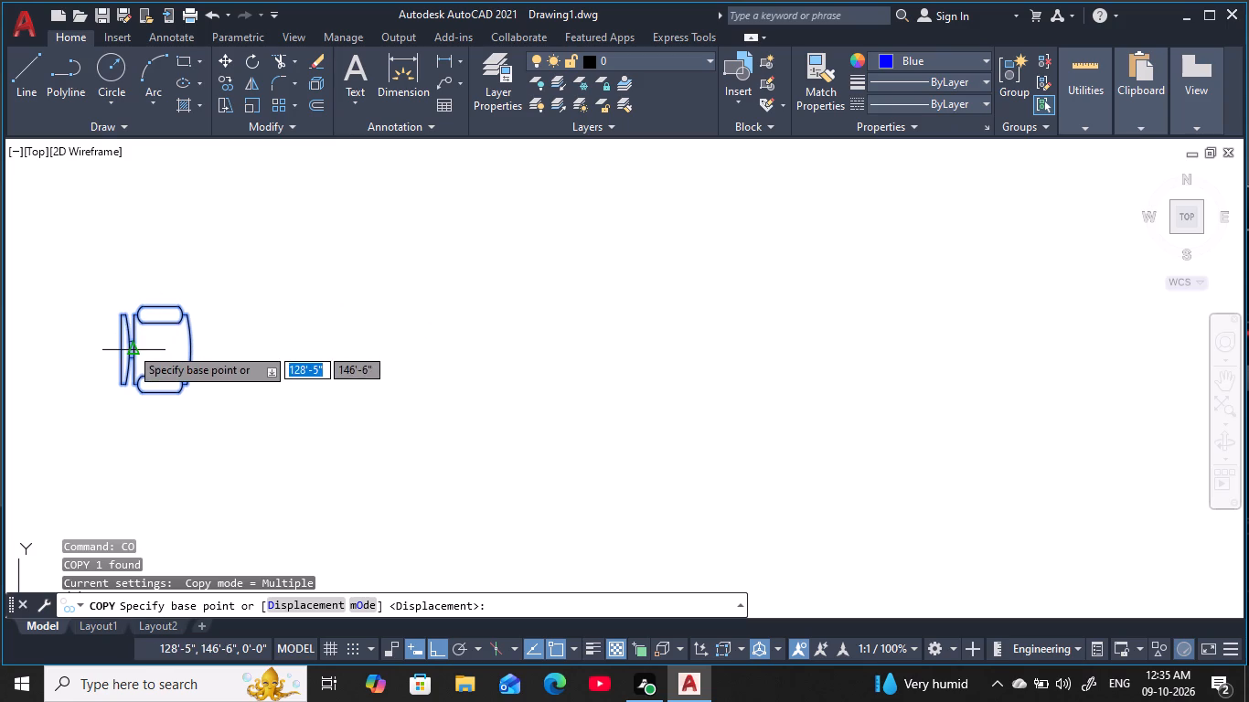
pyautogui.click(115, 347)
pyautogui.scroll(-4, 308, 286)
pyautogui.moveTo(329, 282); pyautogui.dragTo(208, 287, button='middle')
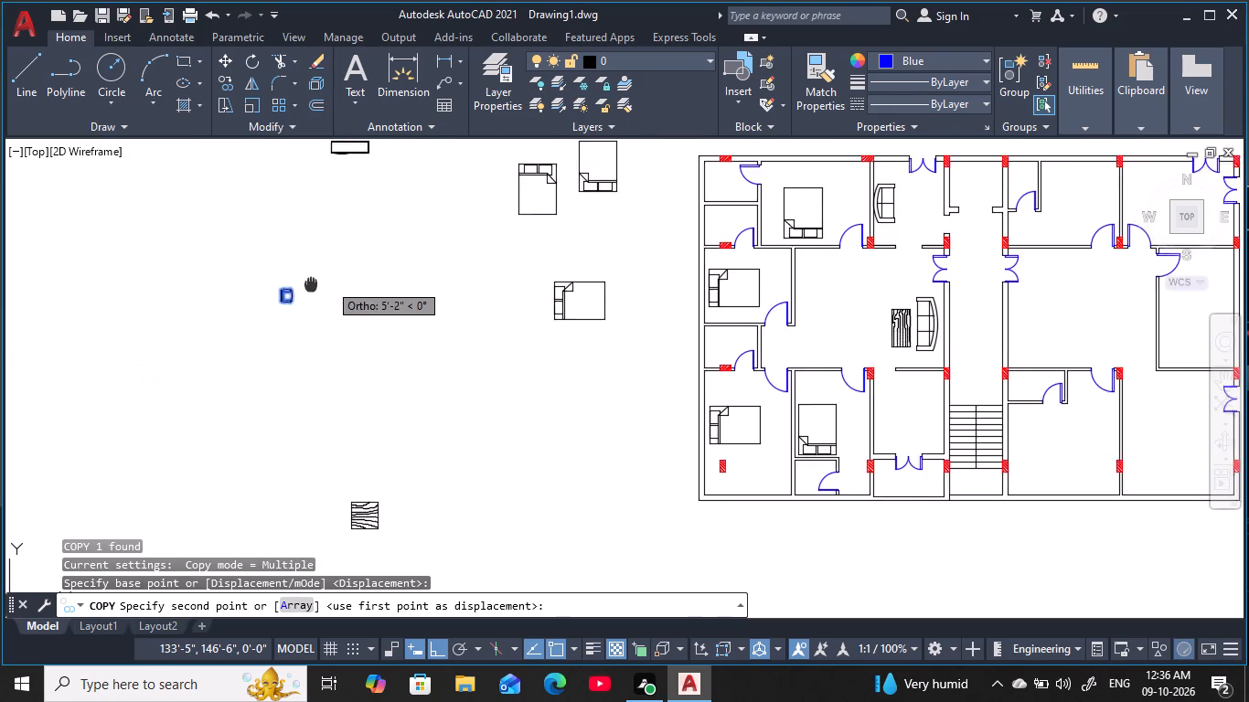
pyautogui.moveTo(208, 287); pyautogui.dragTo(179, 286, button='middle')
pyautogui.press('F9')
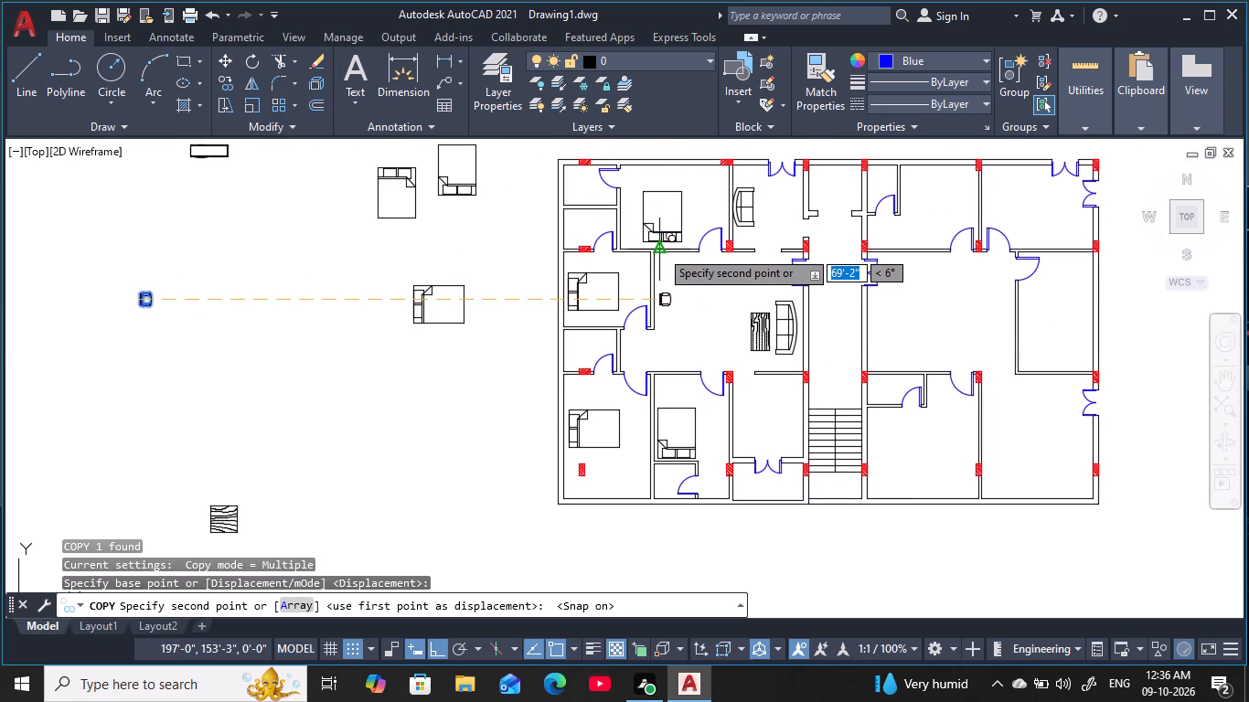
pyautogui.press('F9')
pyautogui.press('F8')
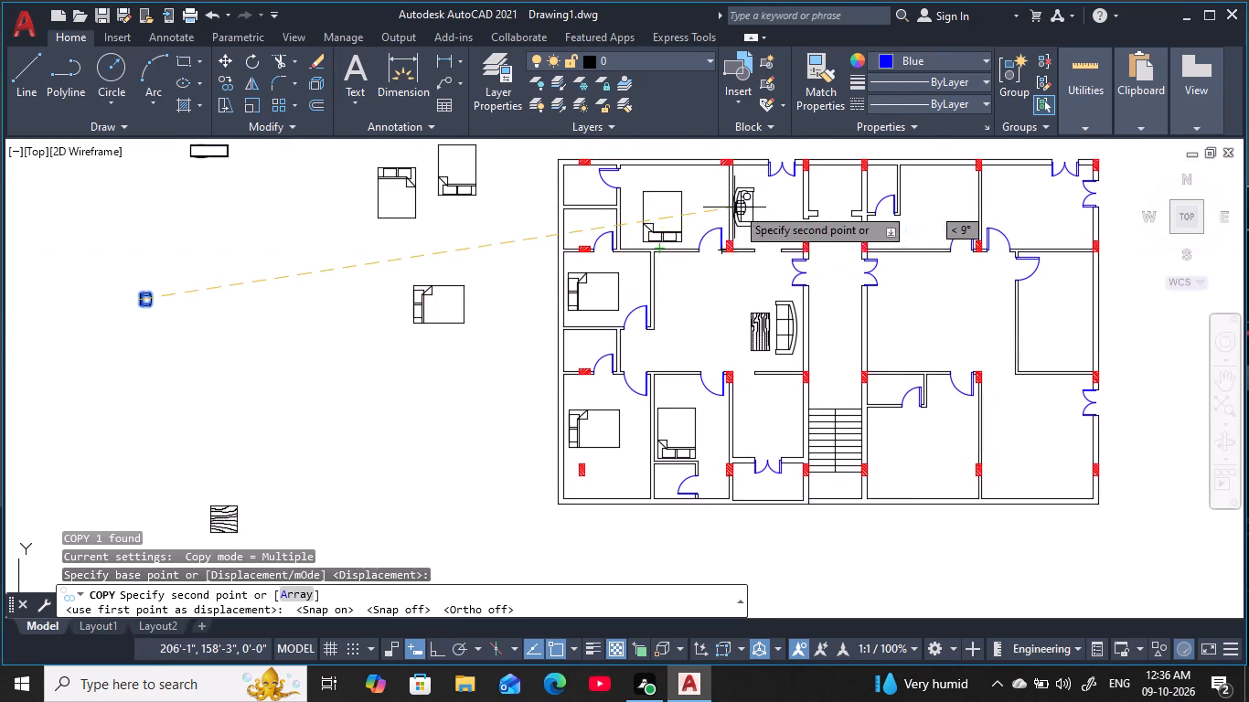
pyautogui.scroll(3, 748, 203)
pyautogui.moveTo(744, 194); pyautogui.dragTo(729, 314, button='middle')
pyautogui.scroll(1, 735, 298)
pyautogui.scroll(-3, 727, 265)
pyautogui.moveTo(727, 270); pyautogui.dragTo(728, 292, button='middle')
pyautogui.scroll(1, 728, 292)
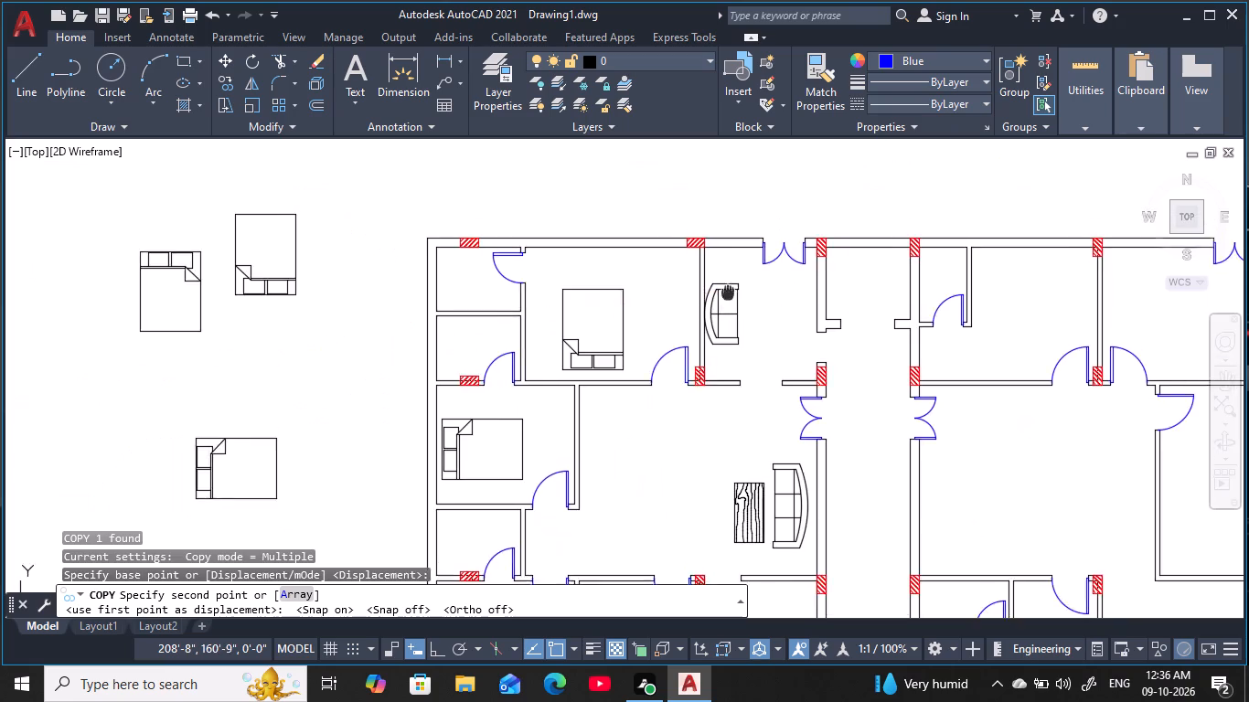
pyautogui.scroll(2, 726, 279)
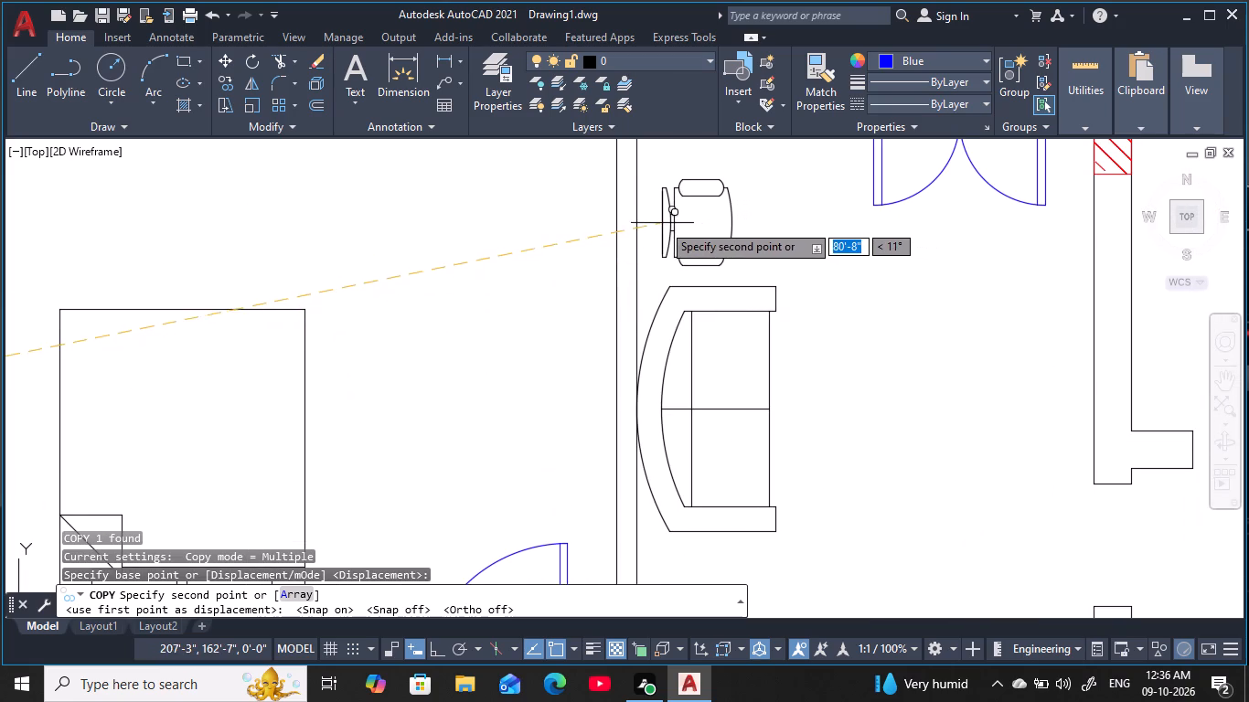
pyautogui.click(657, 208)
# Place a second copy of the armchair just south of the two-seat sofa, along the same west partition.
pyautogui.scroll(-2, 704, 271)
pyautogui.moveTo(720, 279); pyautogui.dragTo(700, 244, button='middle')
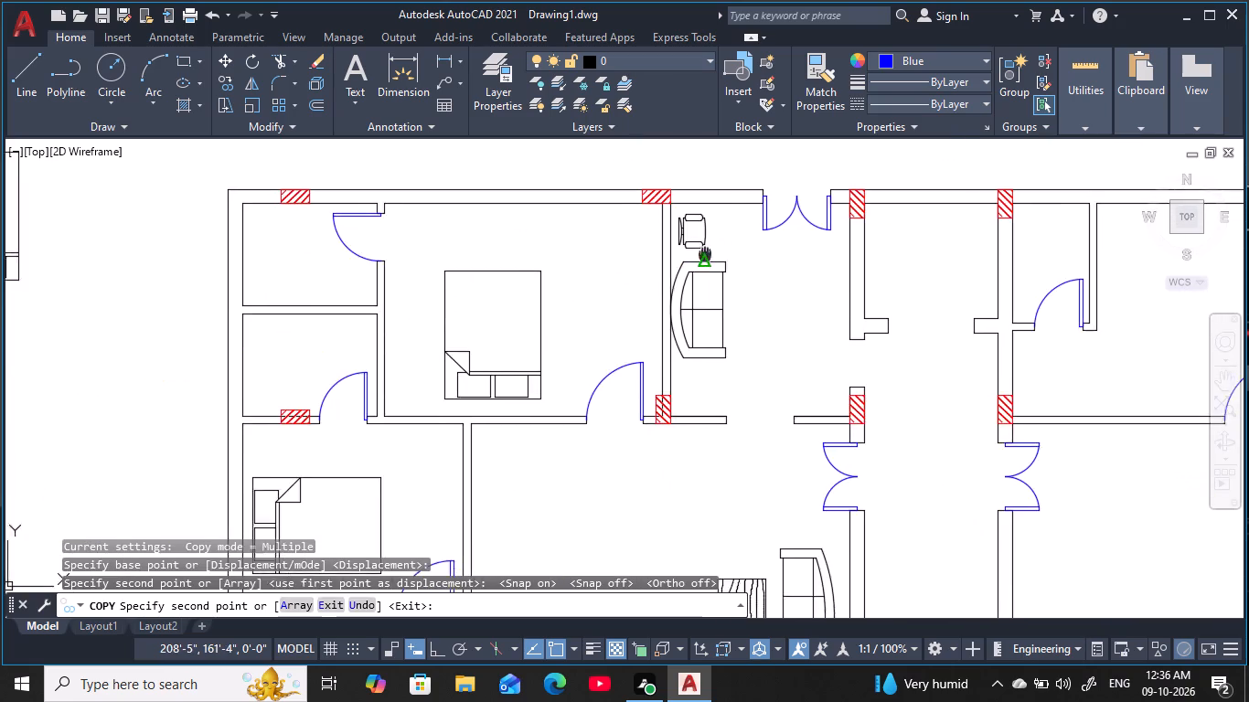
pyautogui.moveTo(700, 244); pyautogui.dragTo(680, 178, button='middle')
pyautogui.click(655, 303)
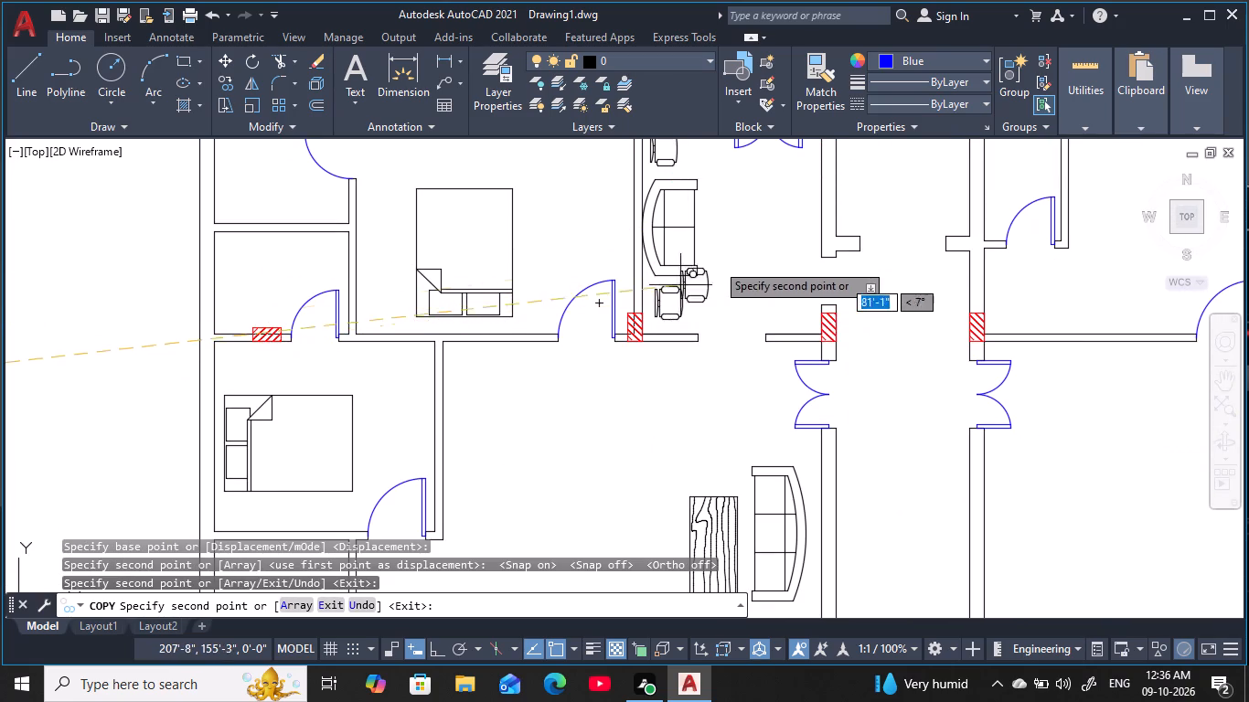
pyautogui.scroll(1, 754, 234)
pyautogui.moveTo(753, 234); pyautogui.dragTo(684, 233, button='middle')
pyautogui.scroll(-2, 683, 232)
pyautogui.moveTo(683, 234); pyautogui.dragTo(646, 240, button='middle')
pyautogui.scroll(-1, 646, 240)
pyautogui.press('Escape')
pyautogui.press('Escape')
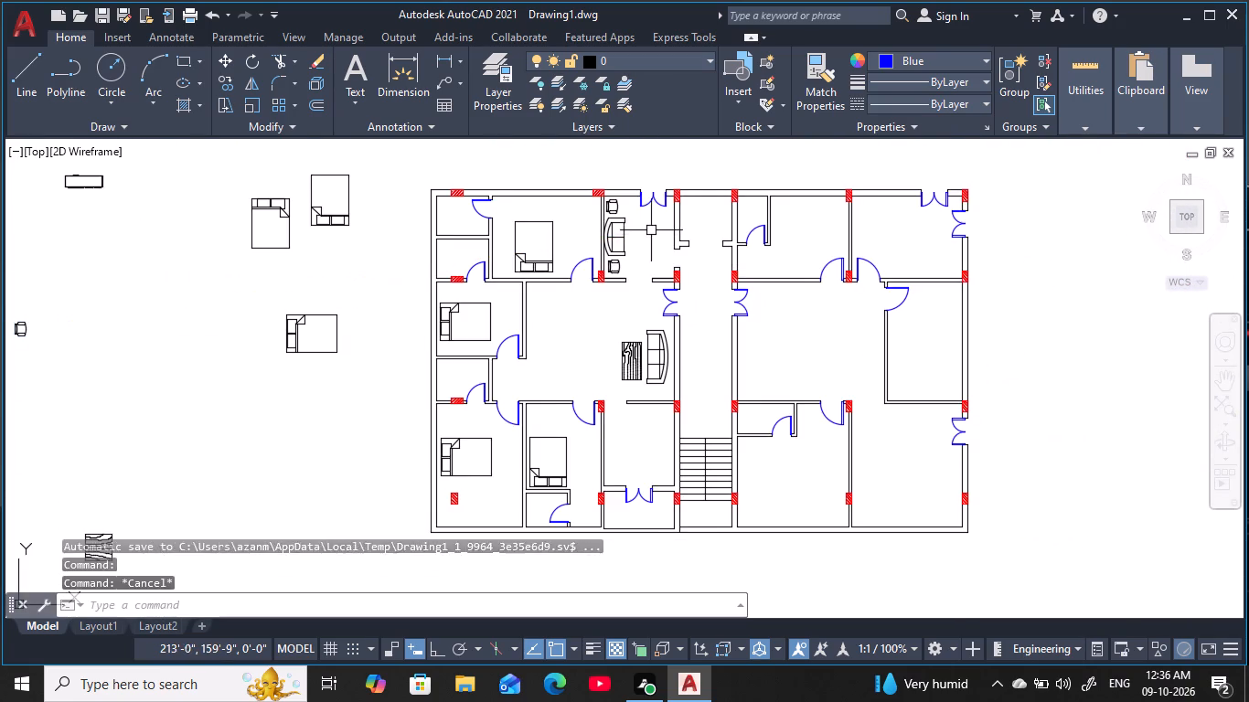
pyautogui.press('Escape')
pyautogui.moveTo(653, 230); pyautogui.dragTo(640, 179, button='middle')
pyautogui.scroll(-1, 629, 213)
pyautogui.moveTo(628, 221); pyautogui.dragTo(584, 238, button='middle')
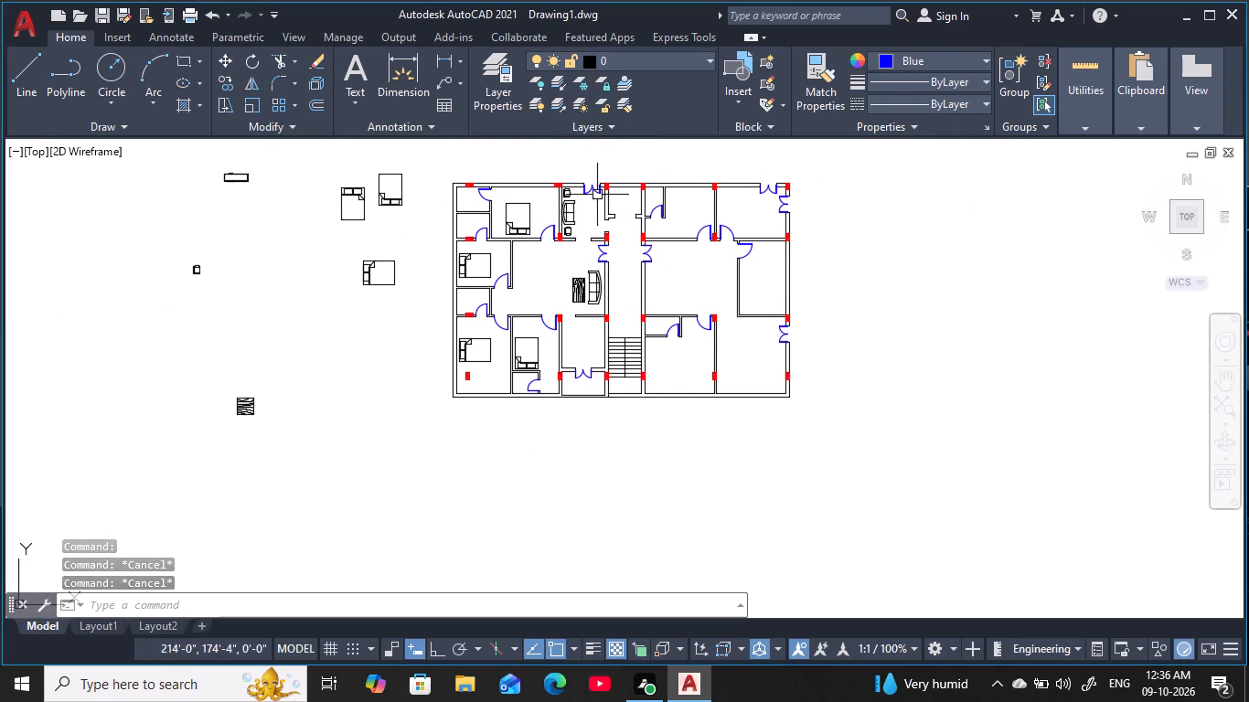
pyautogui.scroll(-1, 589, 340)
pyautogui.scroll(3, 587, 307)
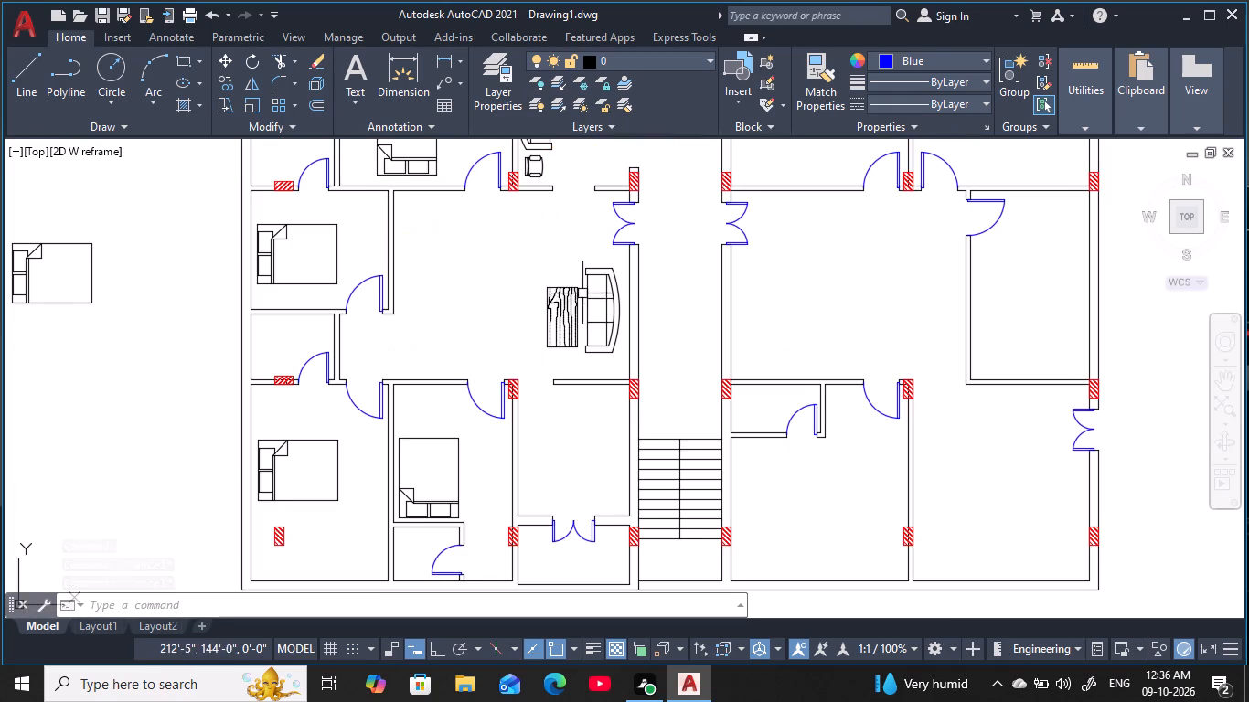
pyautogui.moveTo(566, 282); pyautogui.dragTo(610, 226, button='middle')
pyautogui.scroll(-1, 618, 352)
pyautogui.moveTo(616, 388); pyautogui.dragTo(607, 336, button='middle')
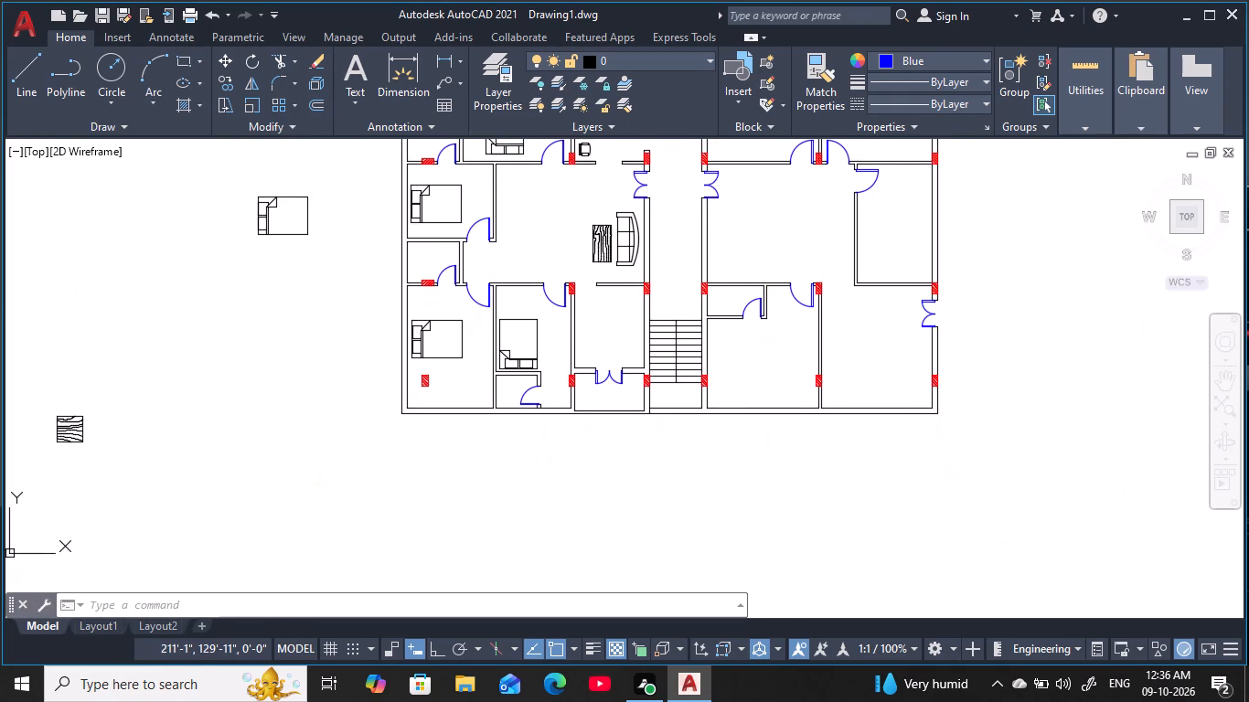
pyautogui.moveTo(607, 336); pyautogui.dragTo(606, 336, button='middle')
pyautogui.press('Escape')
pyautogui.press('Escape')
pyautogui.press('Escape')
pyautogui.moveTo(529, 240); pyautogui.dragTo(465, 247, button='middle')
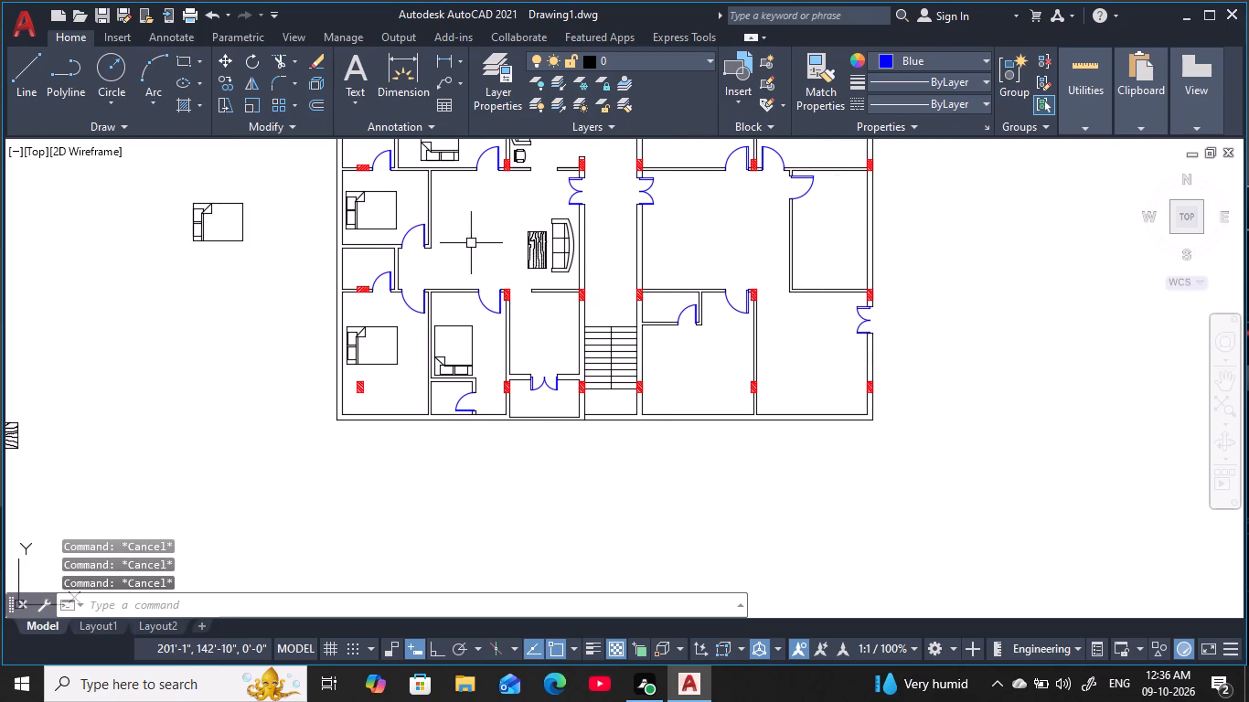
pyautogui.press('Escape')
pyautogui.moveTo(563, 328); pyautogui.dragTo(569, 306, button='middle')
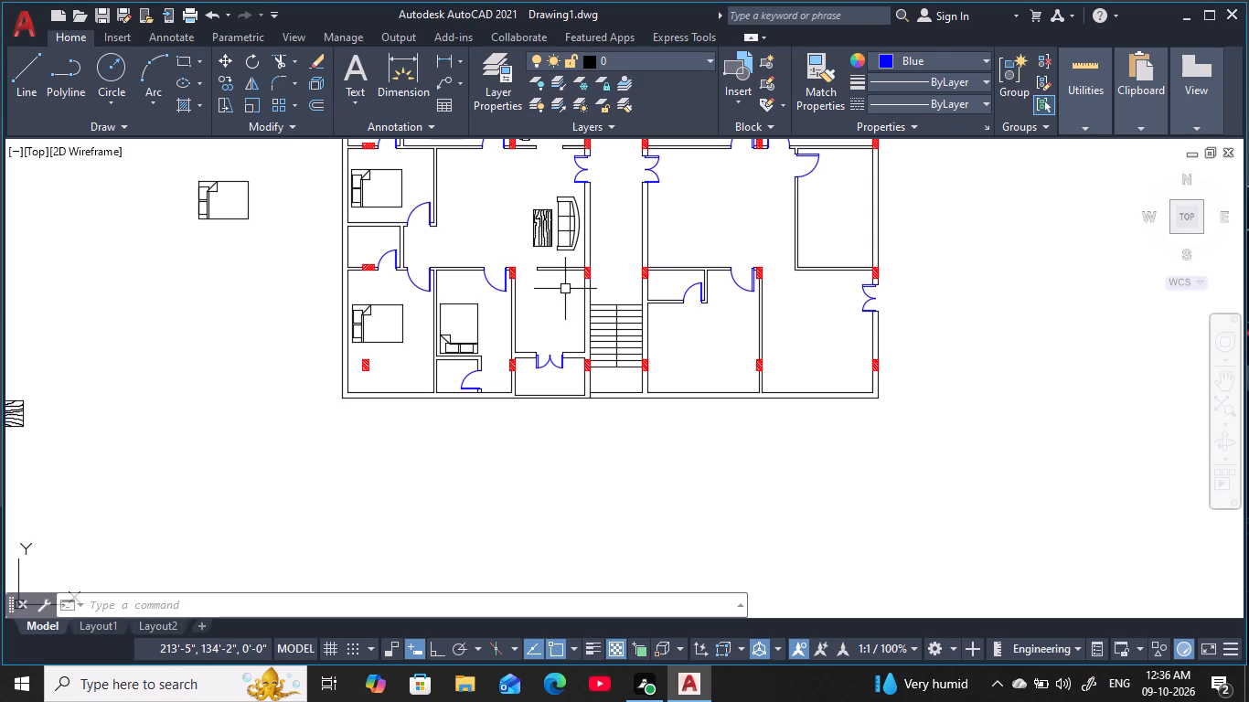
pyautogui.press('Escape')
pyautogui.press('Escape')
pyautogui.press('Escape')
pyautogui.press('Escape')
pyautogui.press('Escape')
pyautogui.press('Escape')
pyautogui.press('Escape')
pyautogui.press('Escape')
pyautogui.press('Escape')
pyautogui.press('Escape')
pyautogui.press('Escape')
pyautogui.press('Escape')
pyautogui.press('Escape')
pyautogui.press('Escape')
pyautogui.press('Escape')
# Copy the loose bed with its headboard facing west into the east unit's northwest bedroom, beside the small corner room's east partition.
pyautogui.scroll(-2, 580, 285)
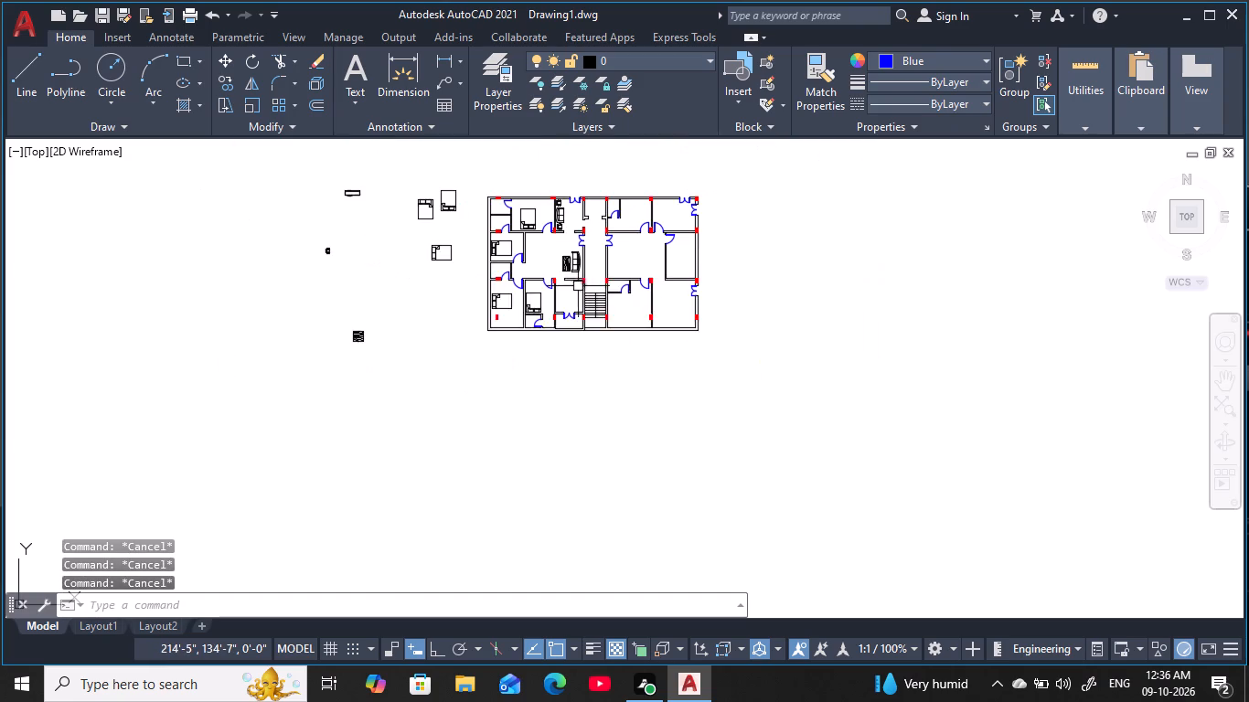
pyautogui.moveTo(575, 299); pyautogui.dragTo(560, 354, button='middle')
pyautogui.scroll(1, 595, 276)
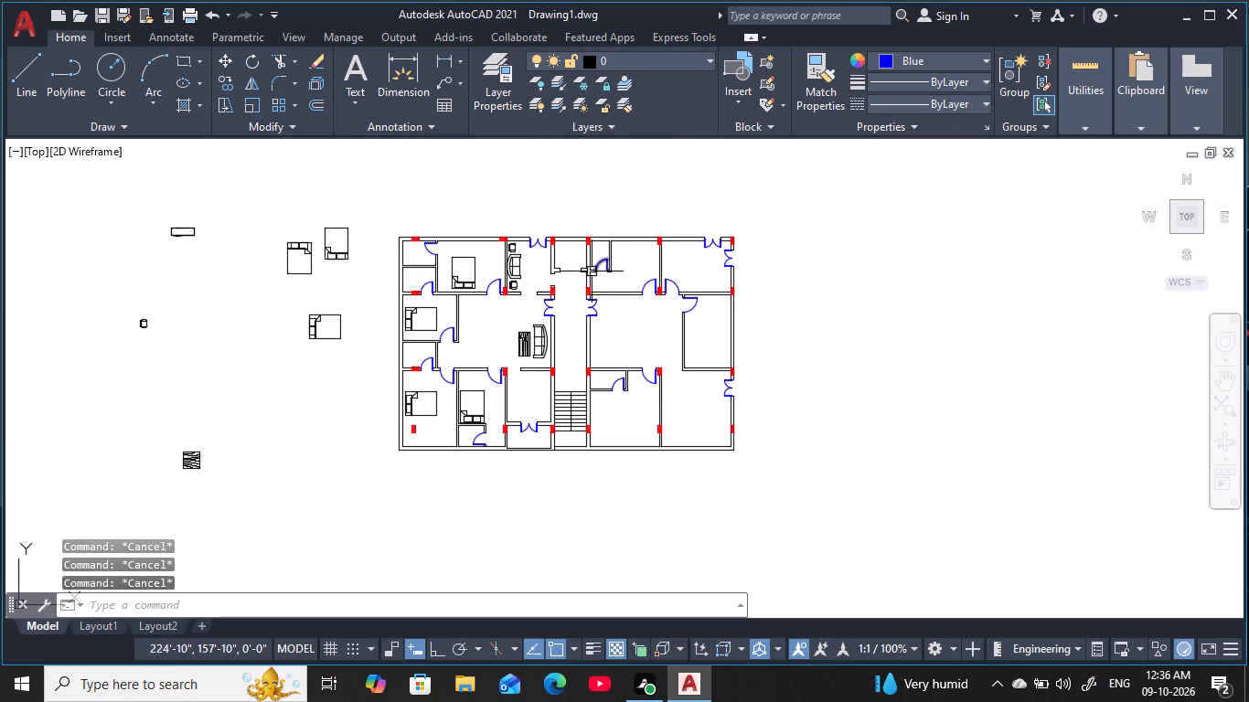
pyautogui.moveTo(359, 258); pyautogui.dragTo(395, 298, button='middle')
pyautogui.click(351, 378)
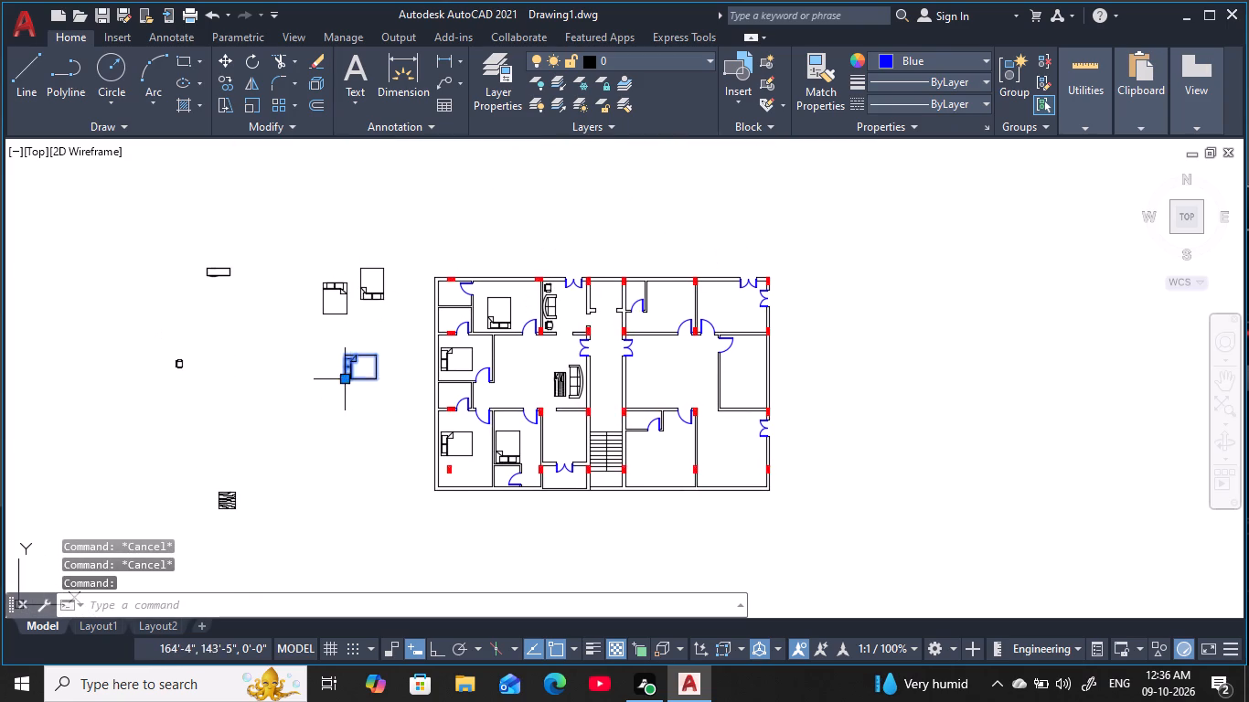
pyautogui.press('c')
pyautogui.press('o')
pyautogui.press('space')
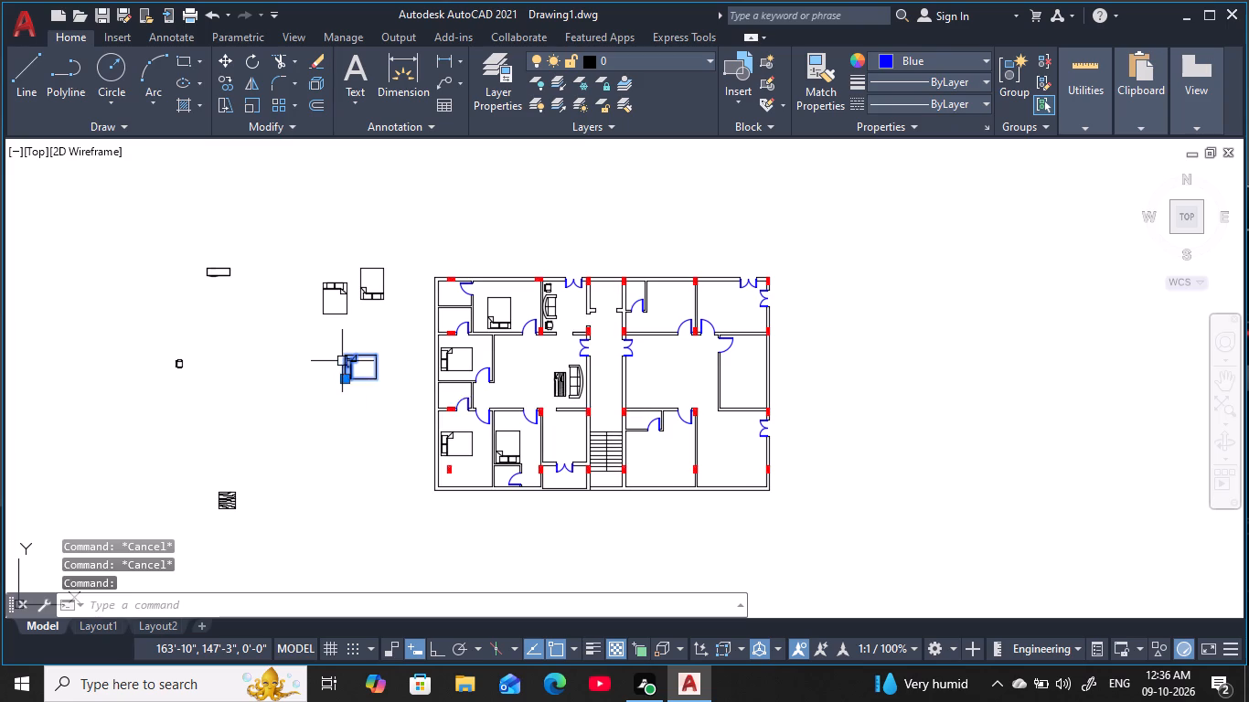
pyautogui.click(346, 374)
pyautogui.scroll(2, 643, 310)
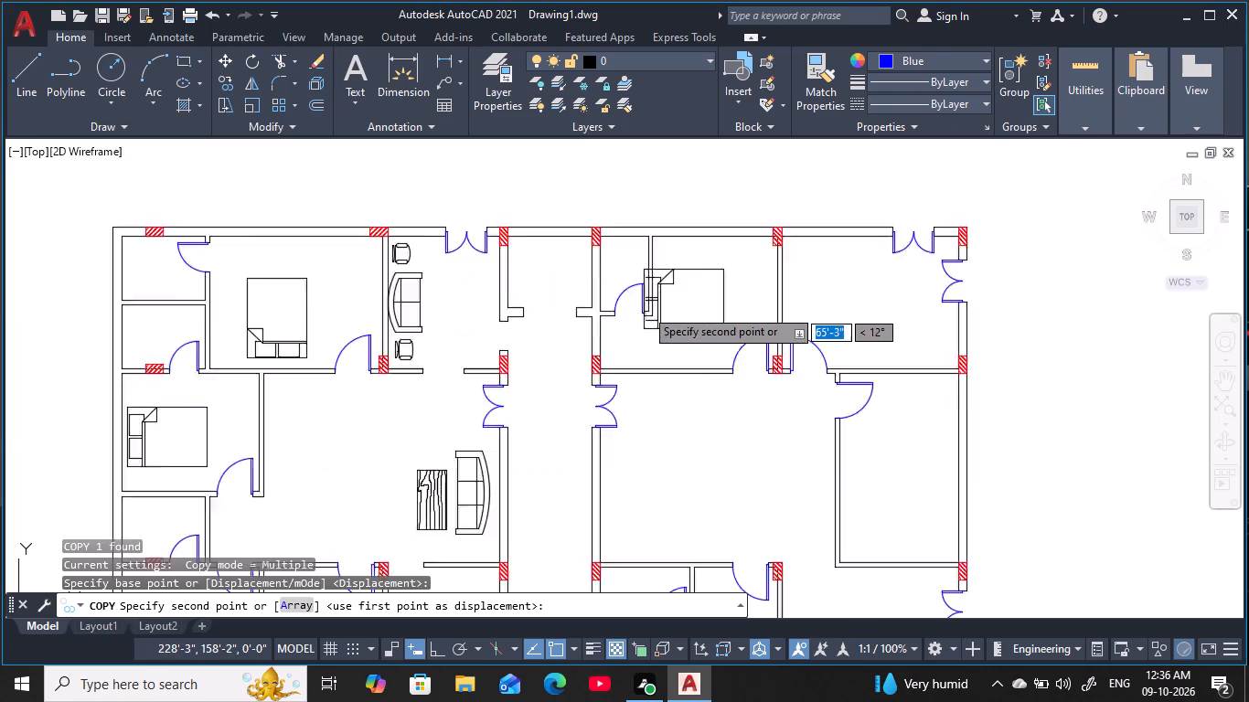
pyautogui.scroll(2, 646, 307)
pyautogui.moveTo(672, 296); pyautogui.dragTo(591, 373, button='middle')
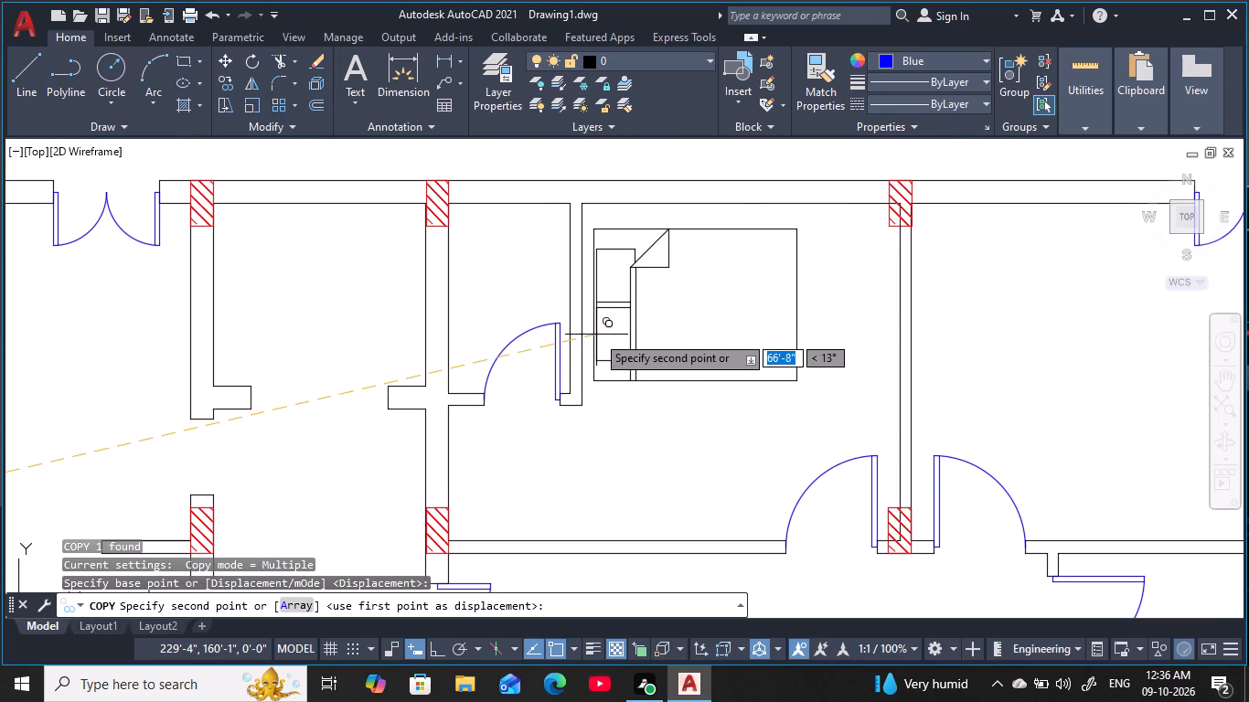
pyautogui.click(596, 335)
# Place a second copy of the bed in the east unit's southwest bedroom, with its headboard near the wall beside the stairs.
pyautogui.scroll(-3, 618, 366)
pyautogui.moveTo(617, 370); pyautogui.dragTo(493, 353, button='middle')
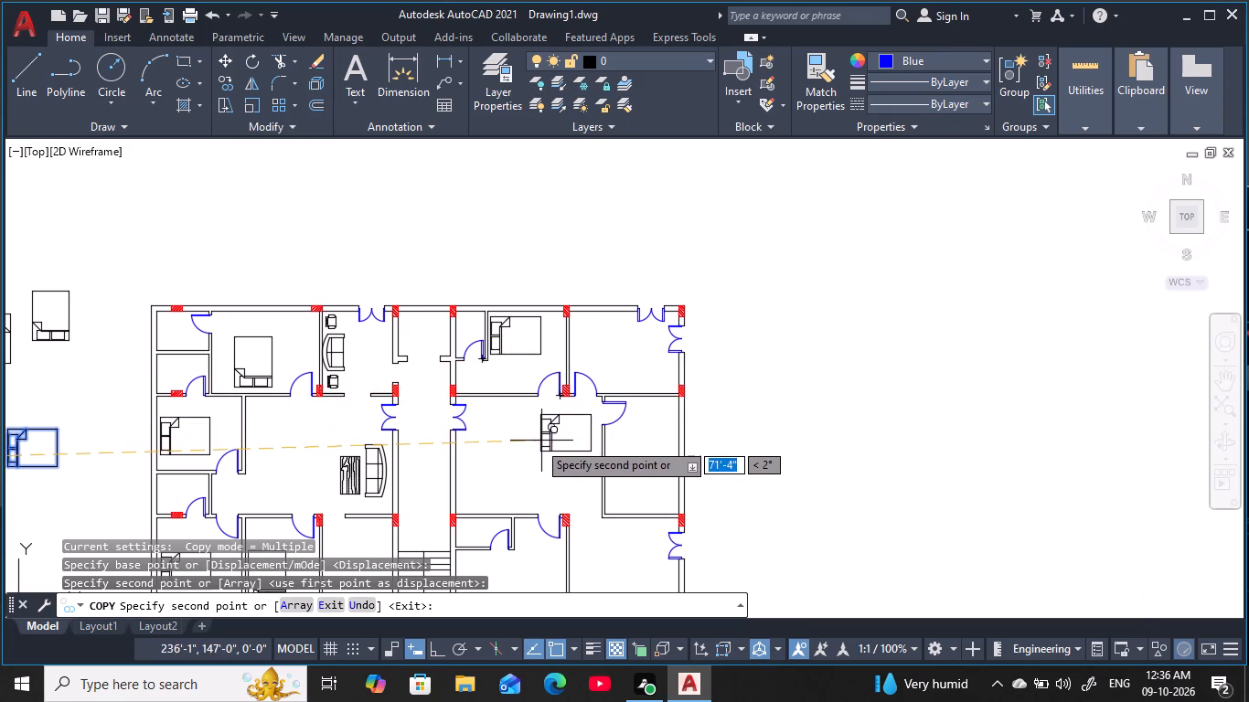
pyautogui.moveTo(510, 443); pyautogui.dragTo(615, 255, button='middle')
pyautogui.scroll(2, 578, 434)
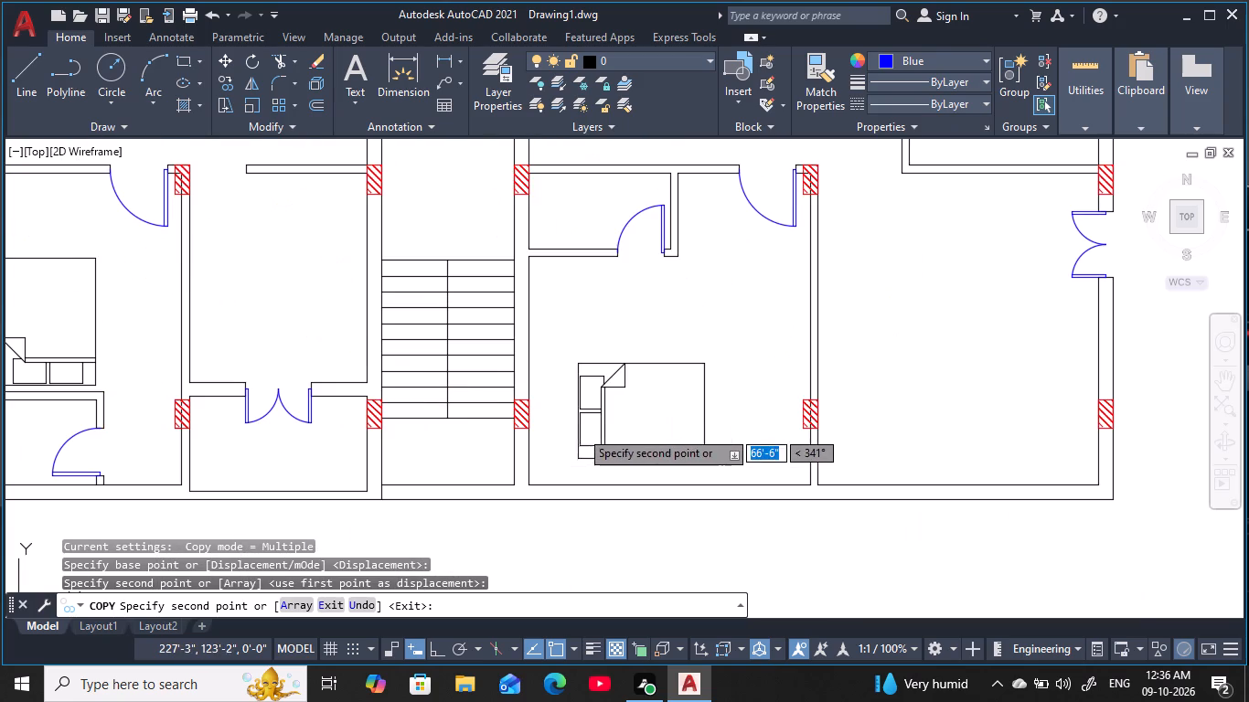
pyautogui.click(540, 401)
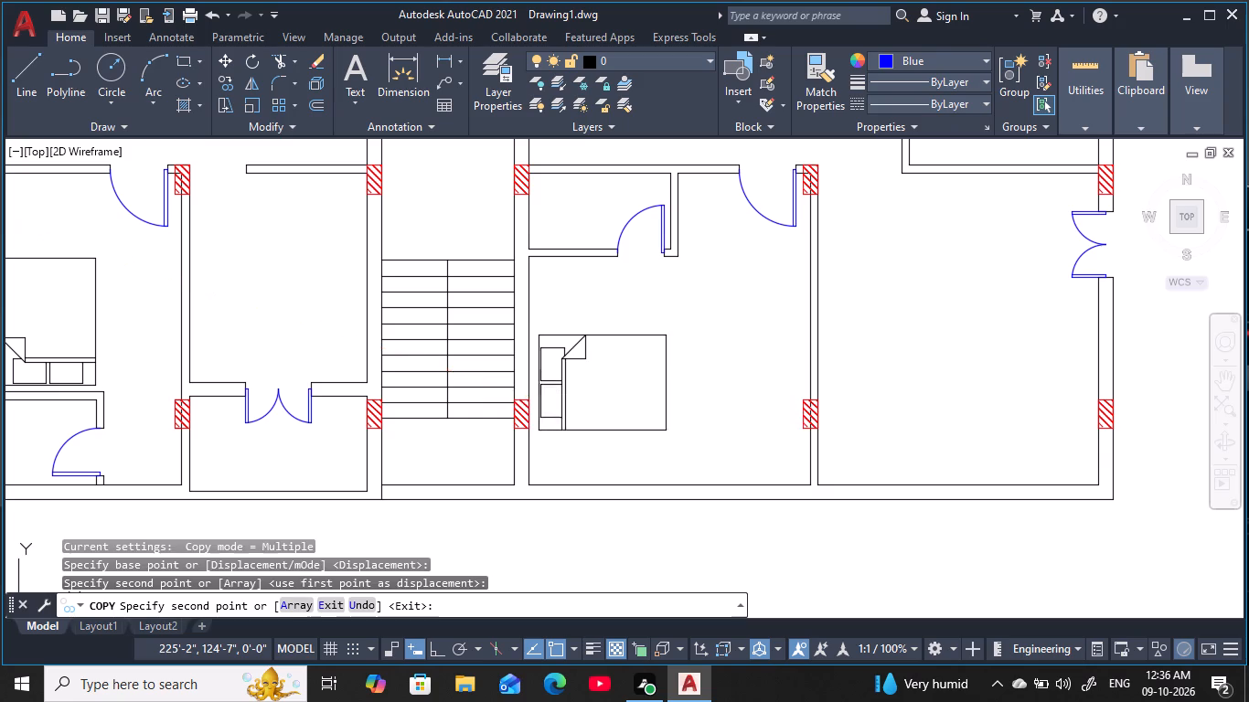
pyautogui.moveTo(637, 385); pyautogui.dragTo(513, 407, button='middle')
pyautogui.scroll(-2, 494, 411)
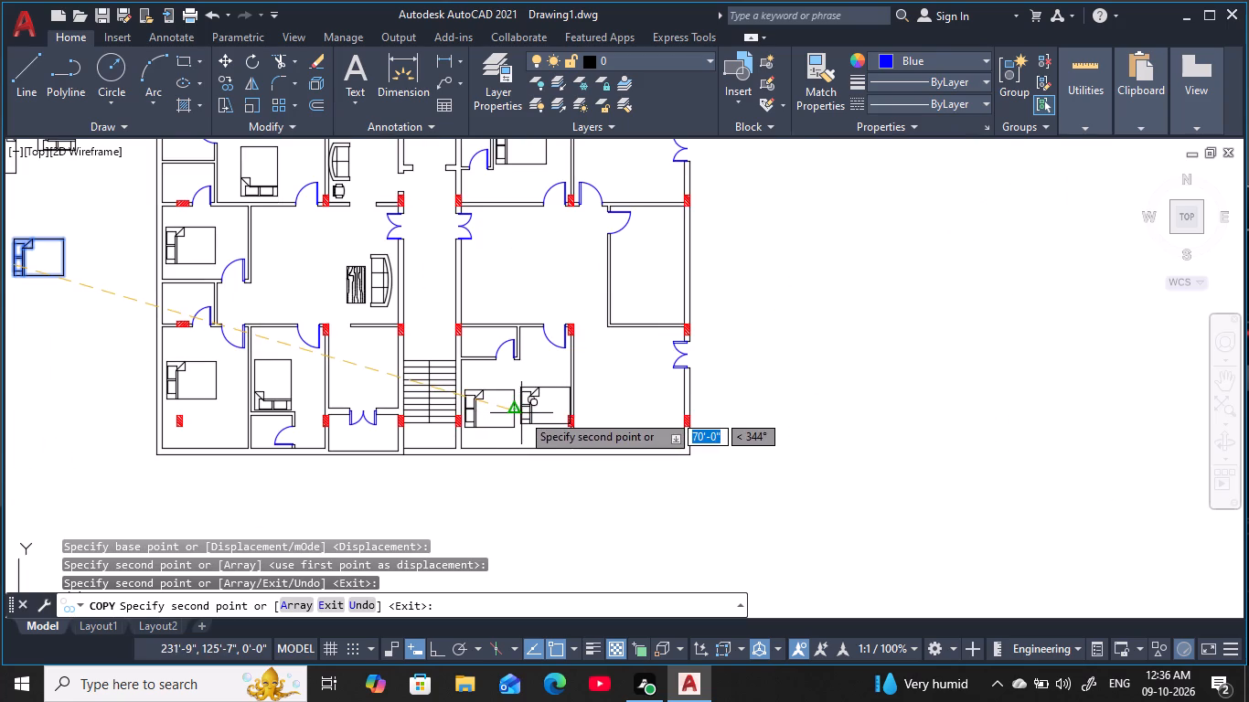
pyautogui.press('Escape')
pyautogui.press('Escape')
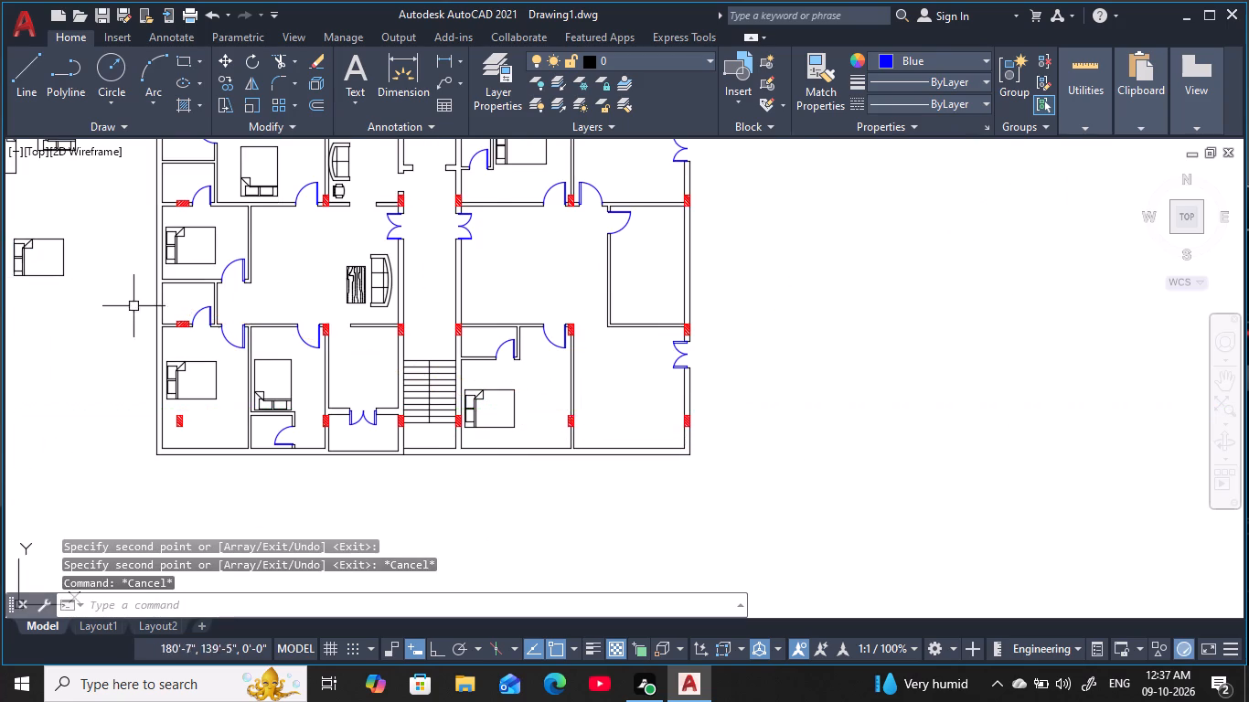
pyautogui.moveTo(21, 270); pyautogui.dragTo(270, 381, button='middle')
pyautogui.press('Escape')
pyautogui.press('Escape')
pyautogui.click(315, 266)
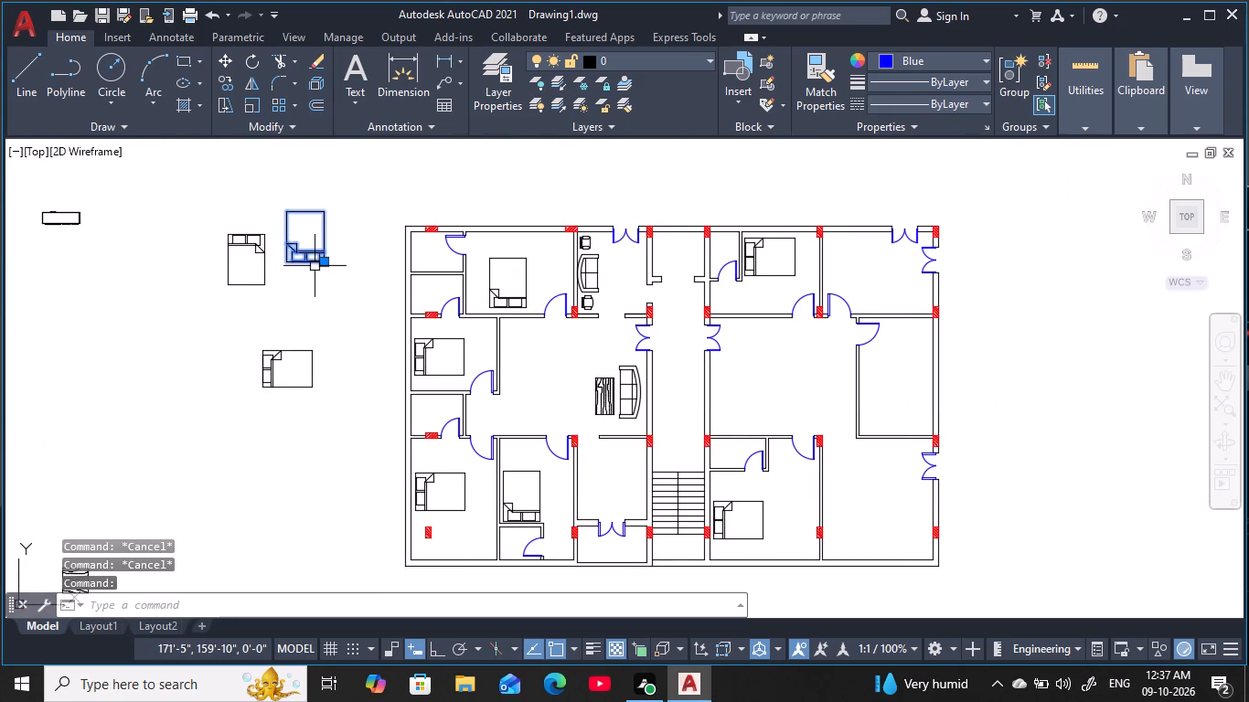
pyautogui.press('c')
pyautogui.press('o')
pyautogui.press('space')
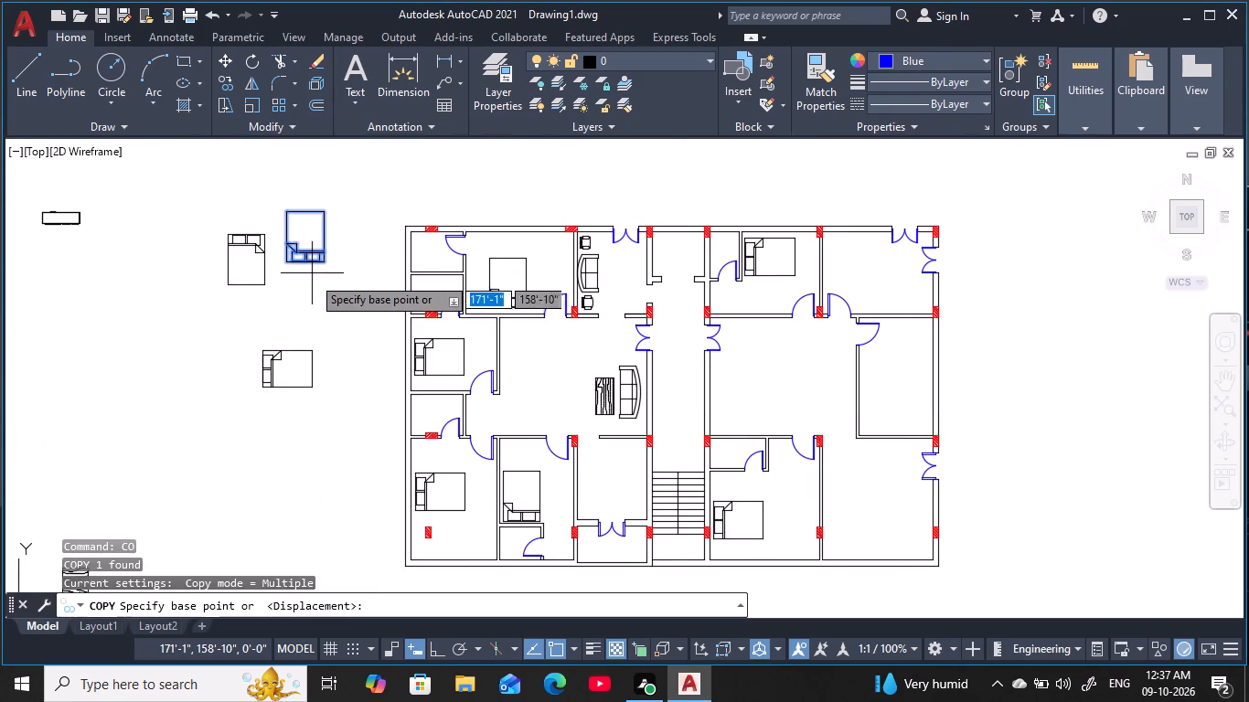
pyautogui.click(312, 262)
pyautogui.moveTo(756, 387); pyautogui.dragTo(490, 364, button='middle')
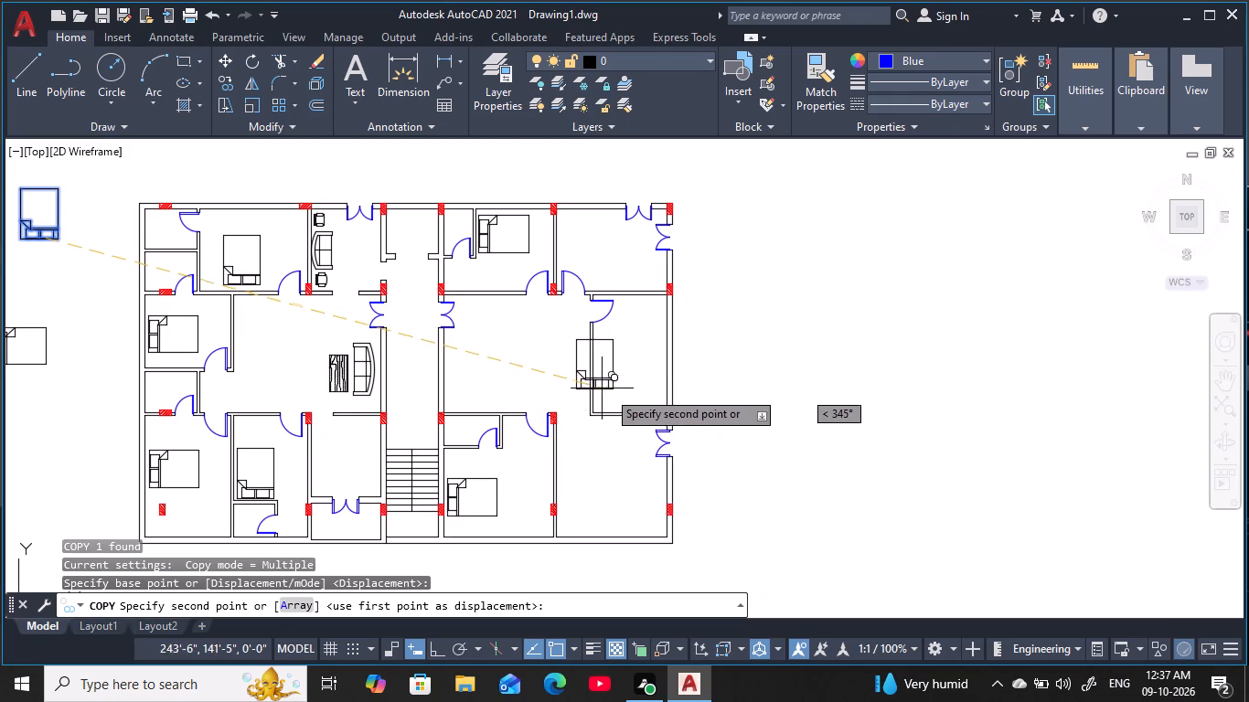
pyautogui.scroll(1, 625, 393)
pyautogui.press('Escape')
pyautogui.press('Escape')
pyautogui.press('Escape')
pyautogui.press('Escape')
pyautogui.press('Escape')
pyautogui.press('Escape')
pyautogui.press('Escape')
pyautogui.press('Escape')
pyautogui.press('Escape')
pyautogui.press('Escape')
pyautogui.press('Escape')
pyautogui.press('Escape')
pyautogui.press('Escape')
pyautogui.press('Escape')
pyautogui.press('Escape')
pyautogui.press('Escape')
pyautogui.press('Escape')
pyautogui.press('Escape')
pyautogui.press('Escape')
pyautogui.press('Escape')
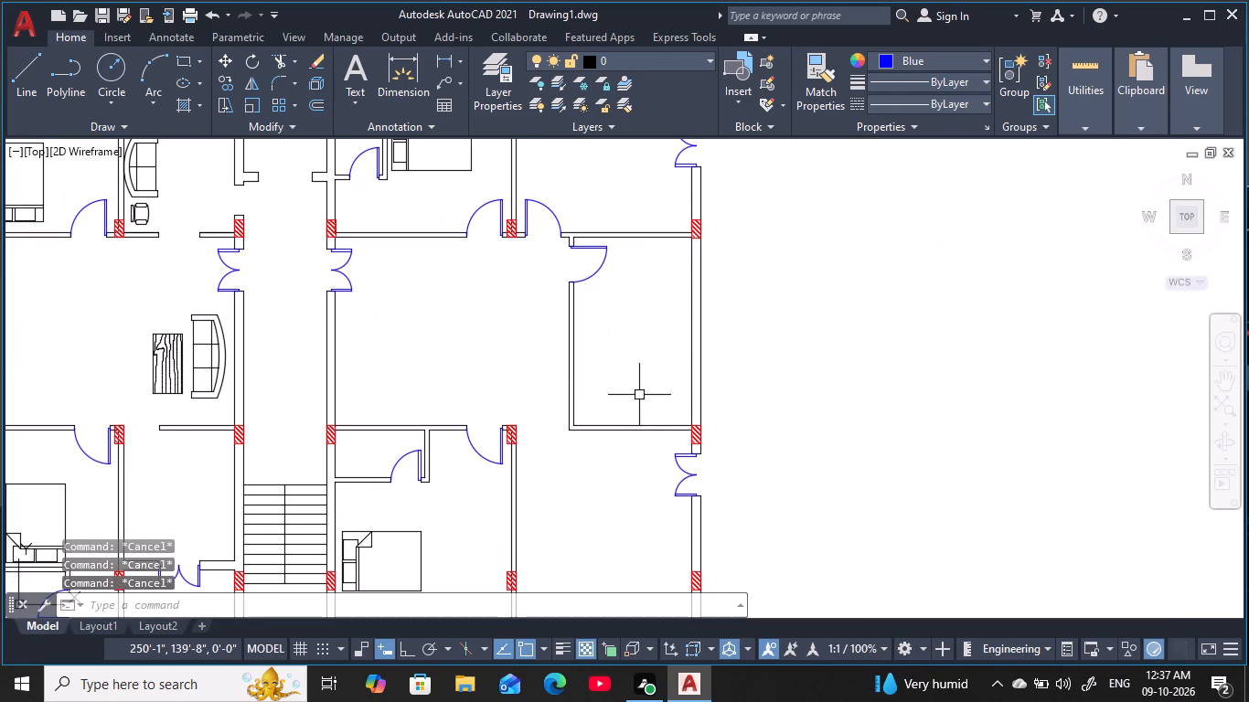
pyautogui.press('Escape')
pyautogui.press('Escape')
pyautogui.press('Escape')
# Offset the east wall's inner line 6' westward inside the east unit's middle east room.
pyautogui.press('o')
pyautogui.press('space')
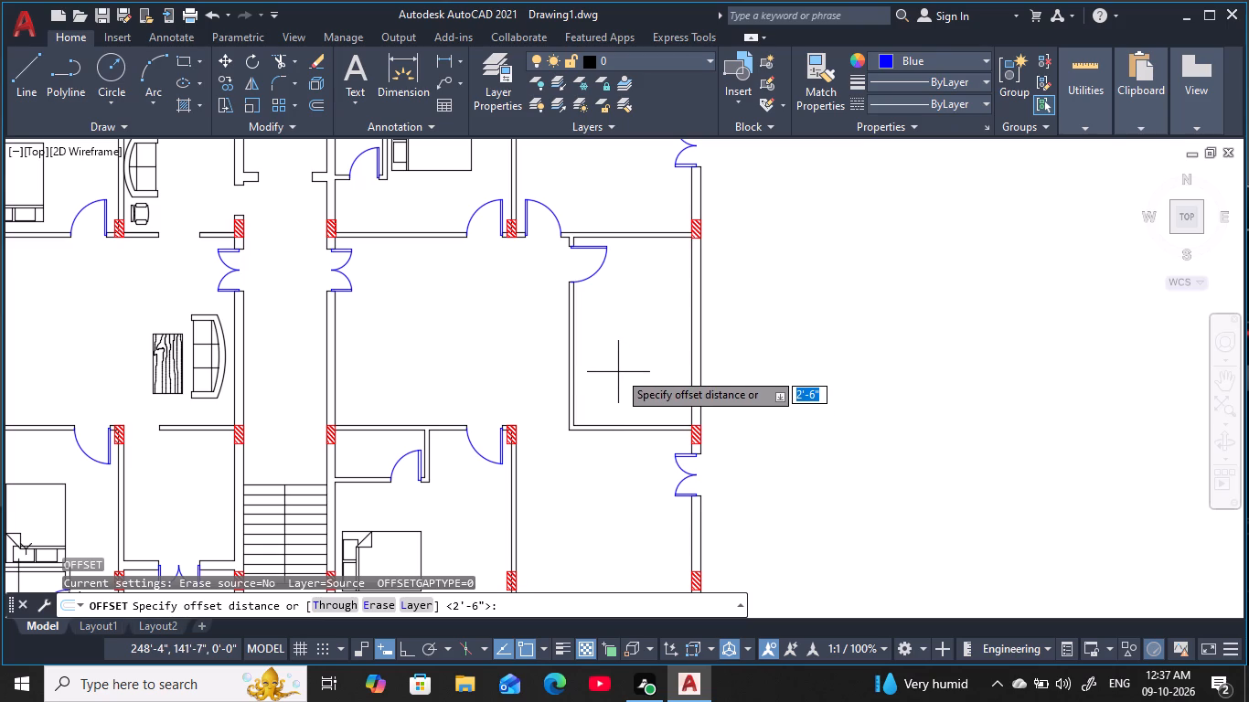
pyautogui.press('6')
pyautogui.write("'")
pyautogui.press('space')
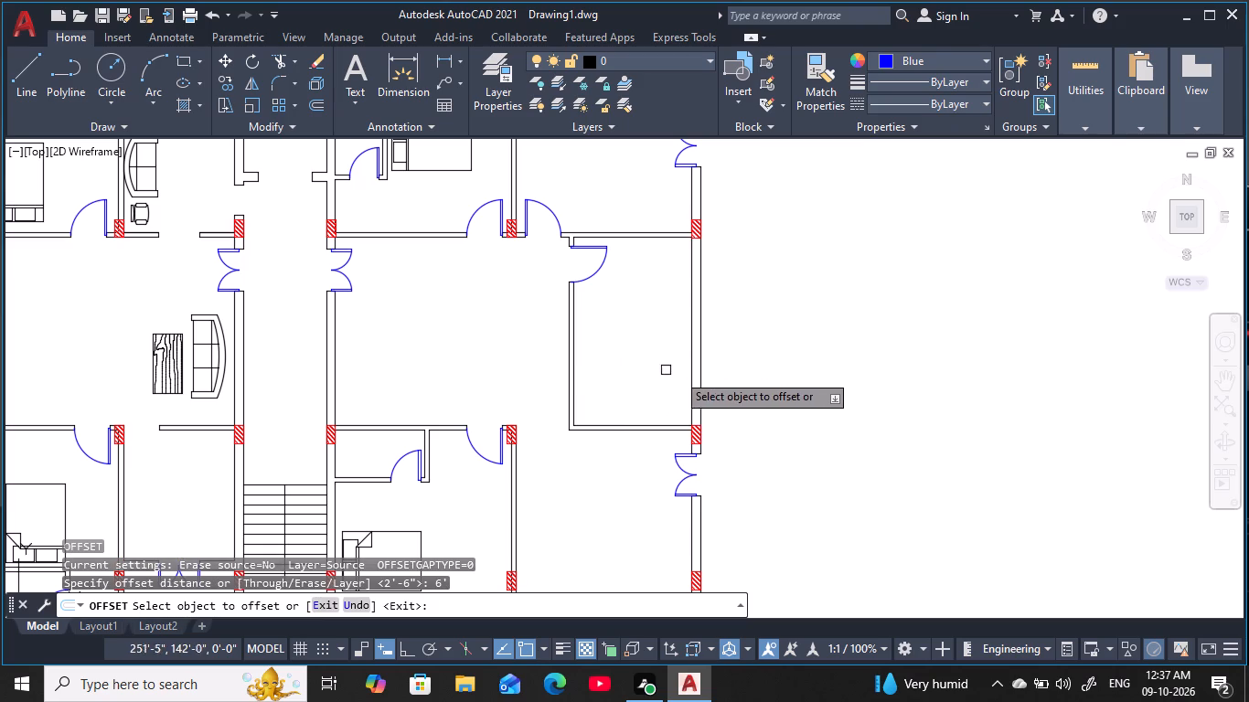
pyautogui.click(693, 399)
pyautogui.click(598, 420)
pyautogui.press('Escape')
pyautogui.press('Escape')
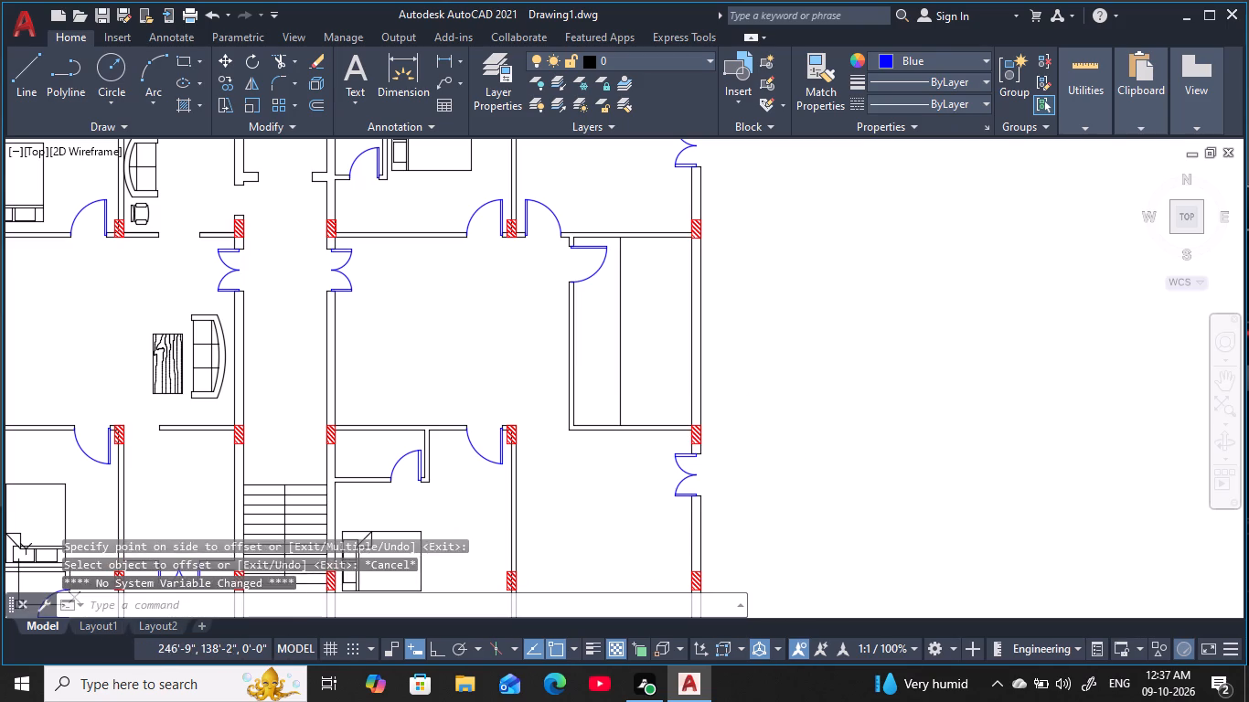
pyautogui.press('Escape')
pyautogui.press('Escape')
pyautogui.press('Escape')
# Offset the new vertical line 4.5" westward to form a partition in the middle east room.
pyautogui.write('O')
pyautogui.press('space')
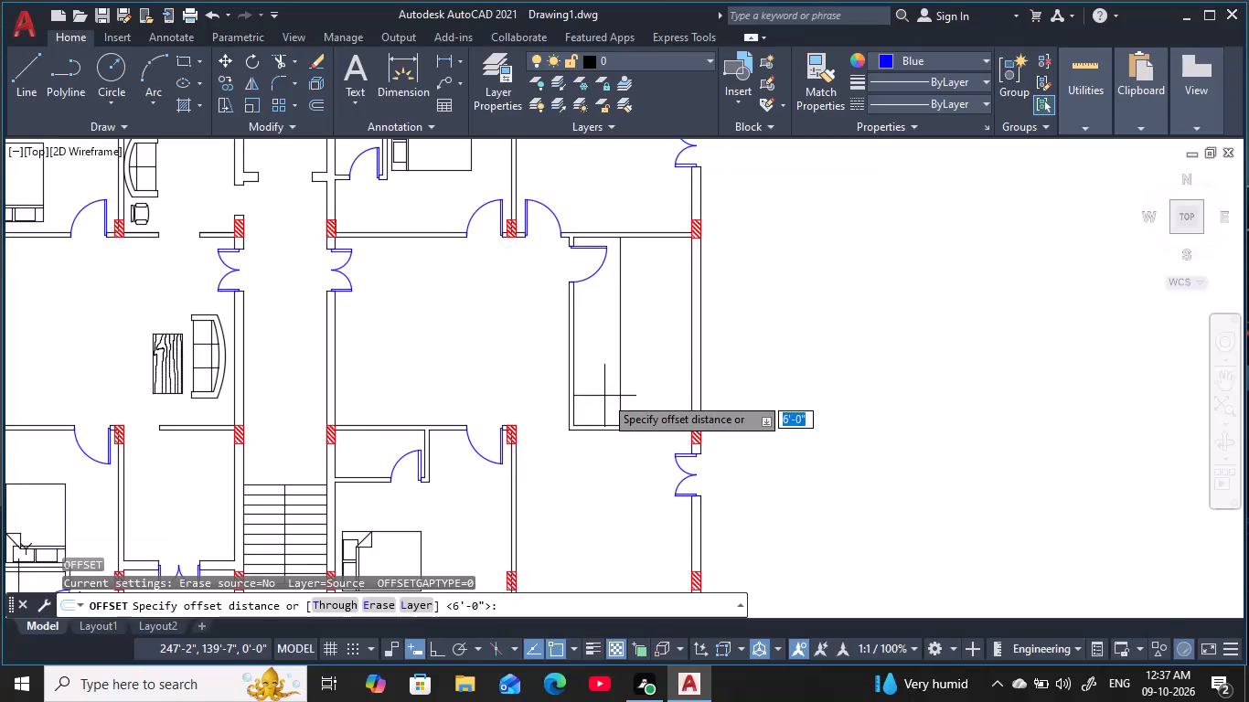
pyautogui.press('4')
pyautogui.write('.5')
pyautogui.press('space')
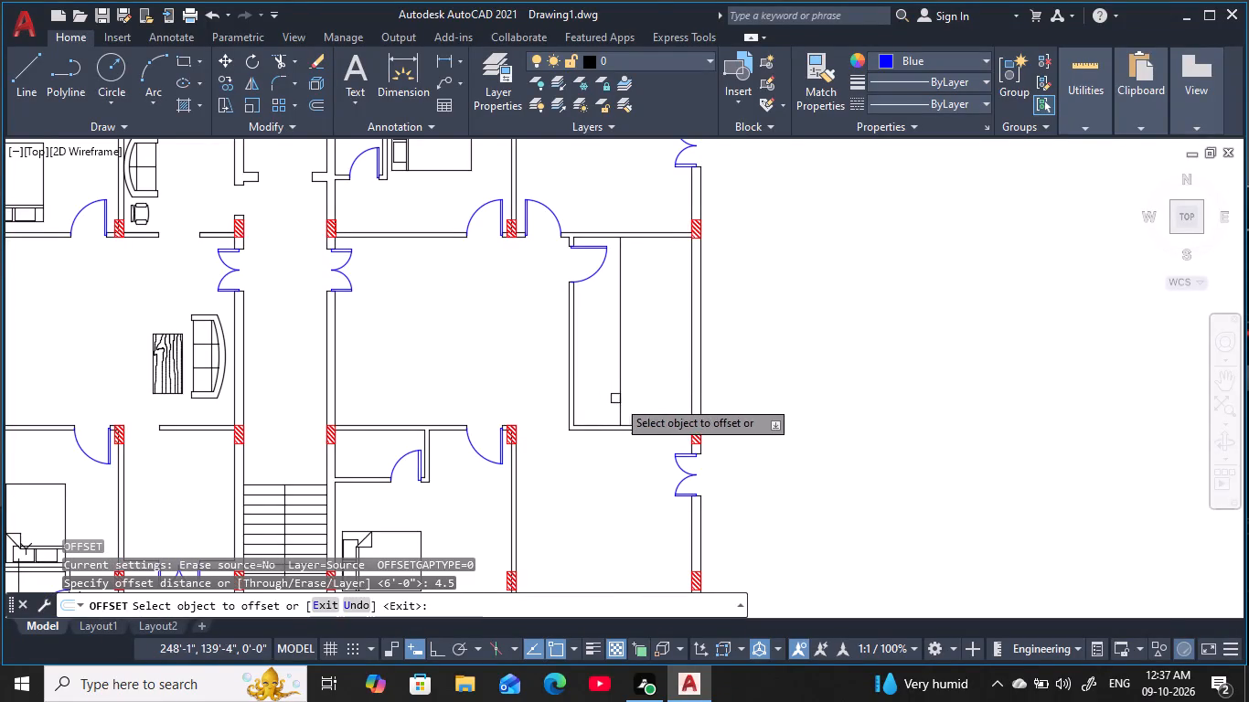
pyautogui.click(623, 399)
pyautogui.click(559, 418)
pyautogui.press('Escape')
pyautogui.press('Escape')
pyautogui.press('Escape')
pyautogui.press('Escape')
pyautogui.press('Escape')
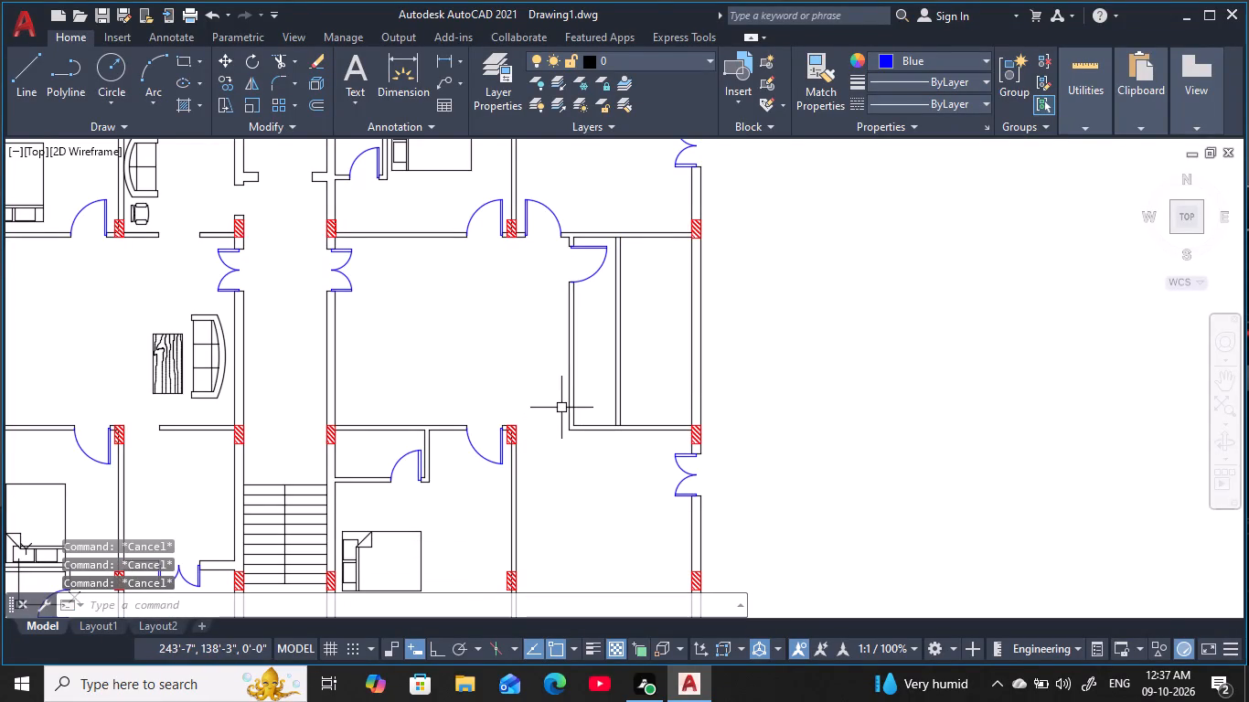
# Offset the inner line of the middle east room's south wall 4' northward.
pyautogui.write('O')
pyautogui.press('space')
pyautogui.press('4')
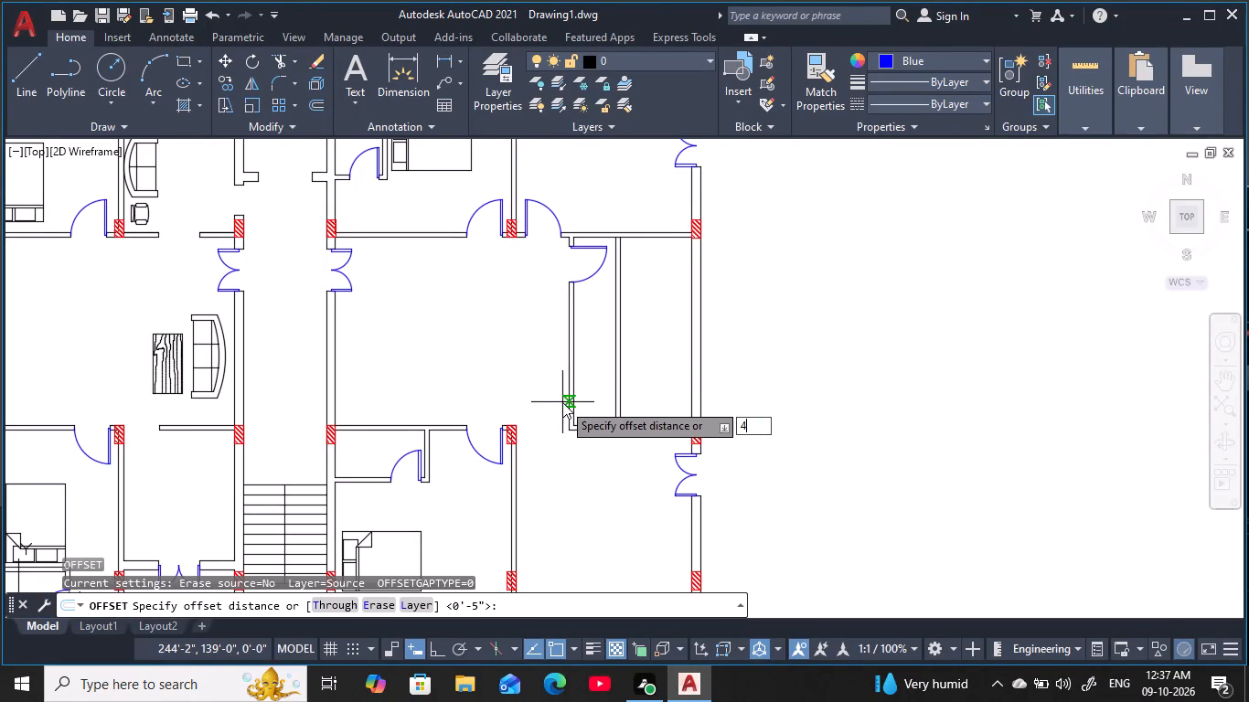
pyautogui.press("'")
pyautogui.press('space')
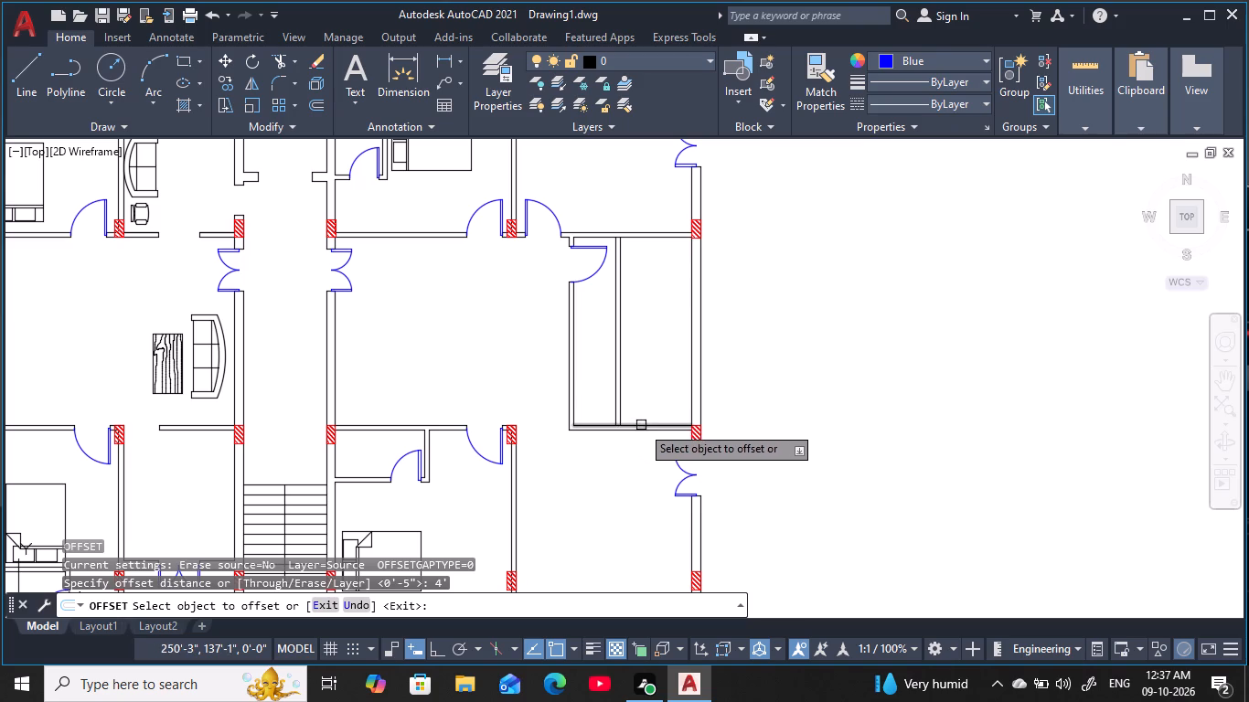
pyautogui.click(641, 425)
pyautogui.click(640, 331)
pyautogui.press('Escape')
pyautogui.press('Escape')
pyautogui.press('Escape')
pyautogui.press('Escape')
pyautogui.press('Escape')
# Offset the new horizontal line 4.5" northward to form the second partition in the middle east room.
pyautogui.press('o')
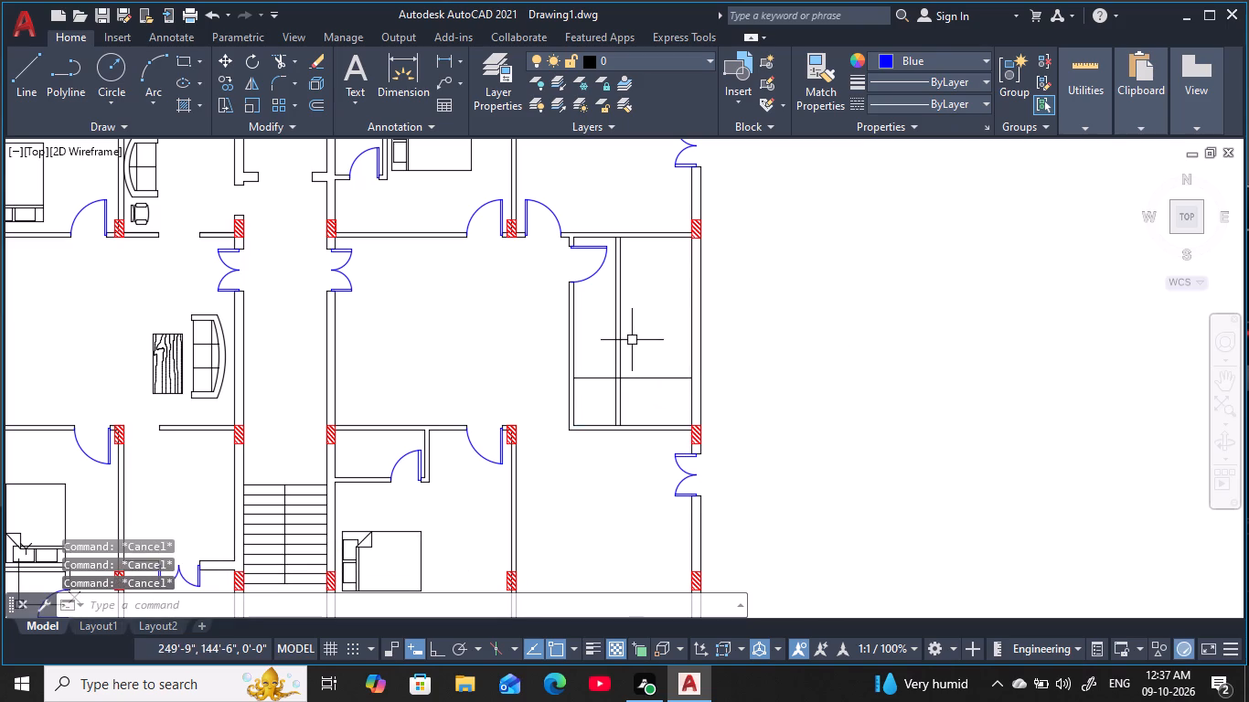
pyautogui.press('space')
pyautogui.press('4')
pyautogui.press('.')
pyautogui.write('5')
pyautogui.press('space')
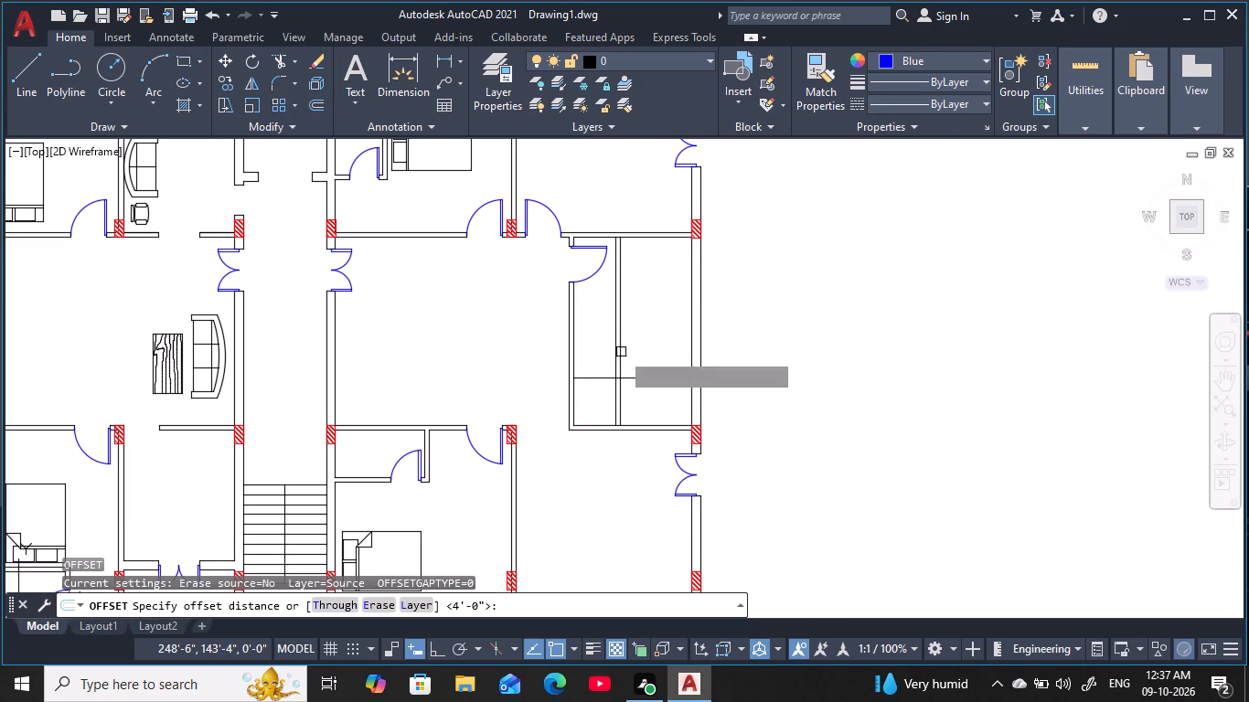
pyautogui.click(645, 381)
pyautogui.click(664, 338)
pyautogui.press('Escape')
pyautogui.press('Escape')
pyautogui.press('Escape')
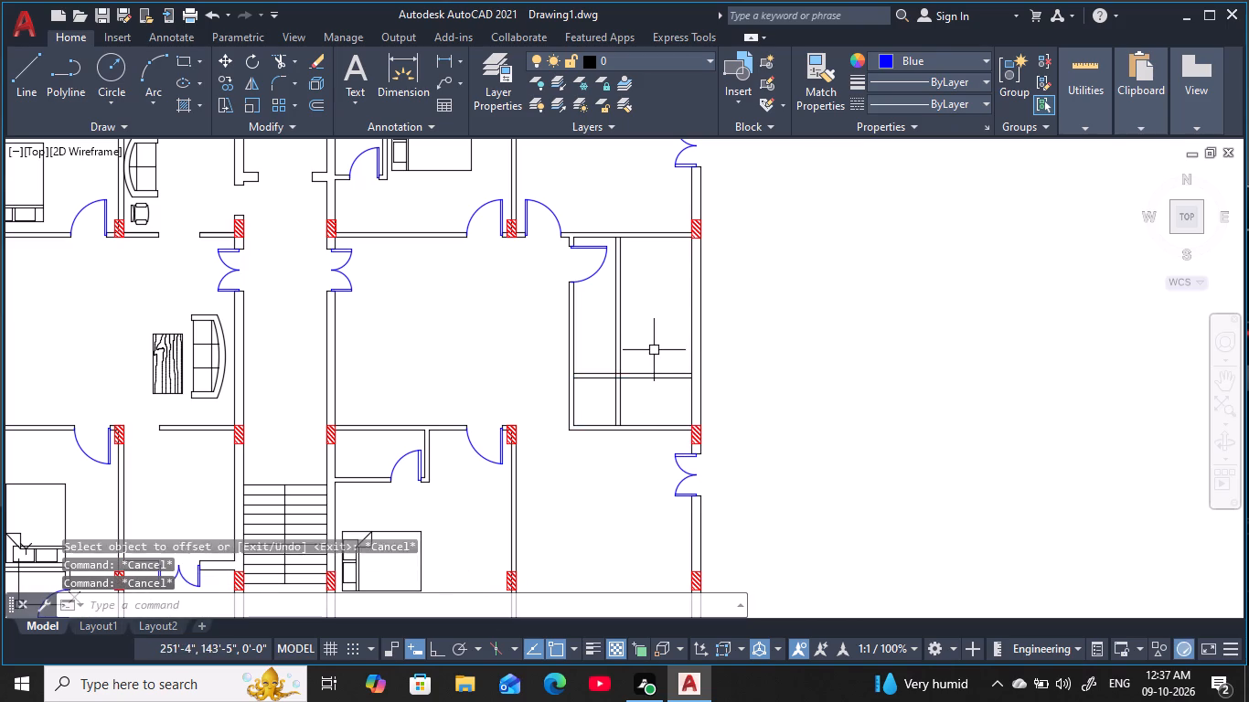
pyautogui.press('Escape')
pyautogui.press('Escape')
pyautogui.press('Escape')
pyautogui.press('Escape')
pyautogui.press('Escape')
pyautogui.press('Escape')
# Trim the partition lines north and west of their crossing, leaving a small enclosure in the room's southeast corner.
pyautogui.write('TR')
pyautogui.press('space')
pyautogui.click(652, 351)
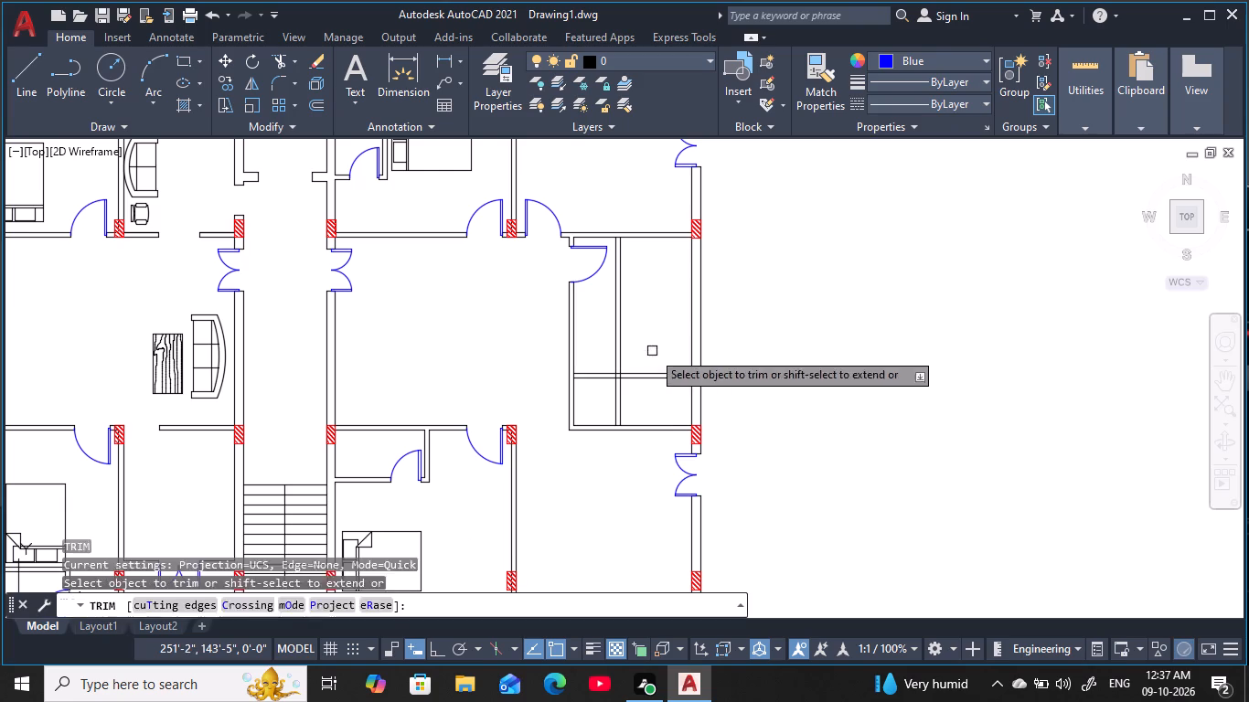
pyautogui.click(603, 361)
pyautogui.click(602, 366)
pyautogui.click(602, 403)
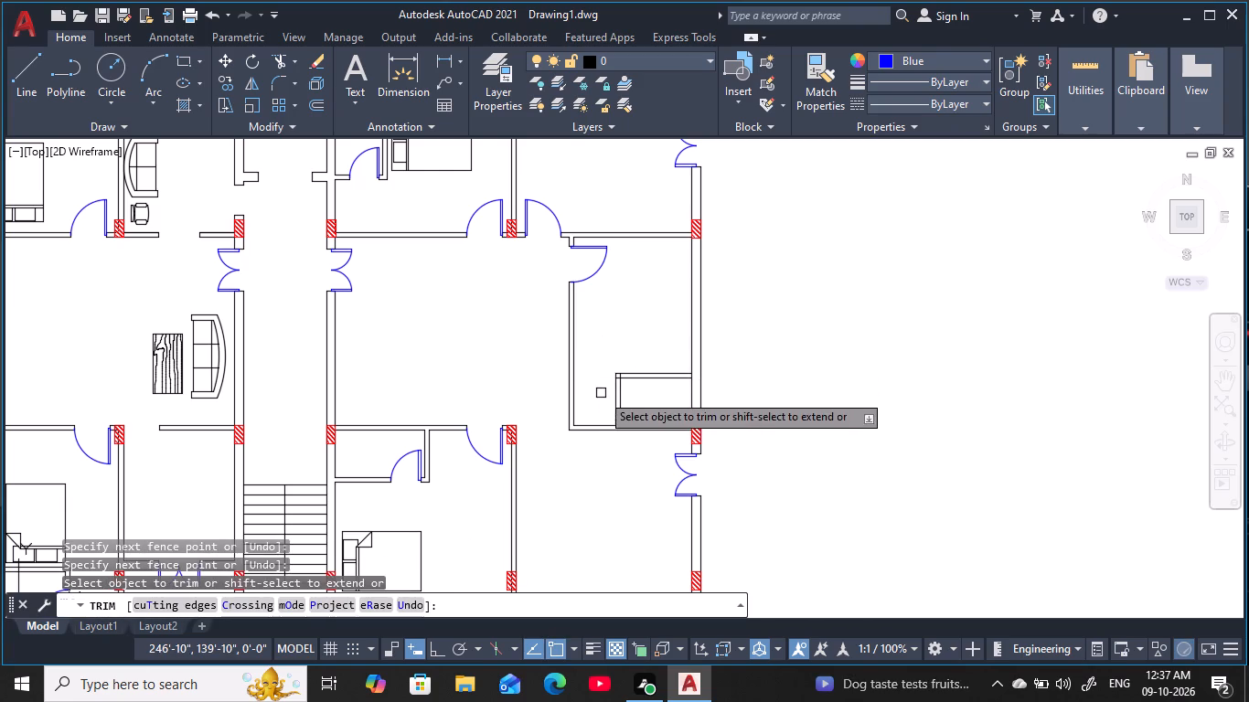
pyautogui.press('Escape')
pyautogui.press('Escape')
pyautogui.press('Escape')
pyautogui.press('Escape')
pyautogui.press('Escape')
pyautogui.press('Escape')
pyautogui.press('Escape')
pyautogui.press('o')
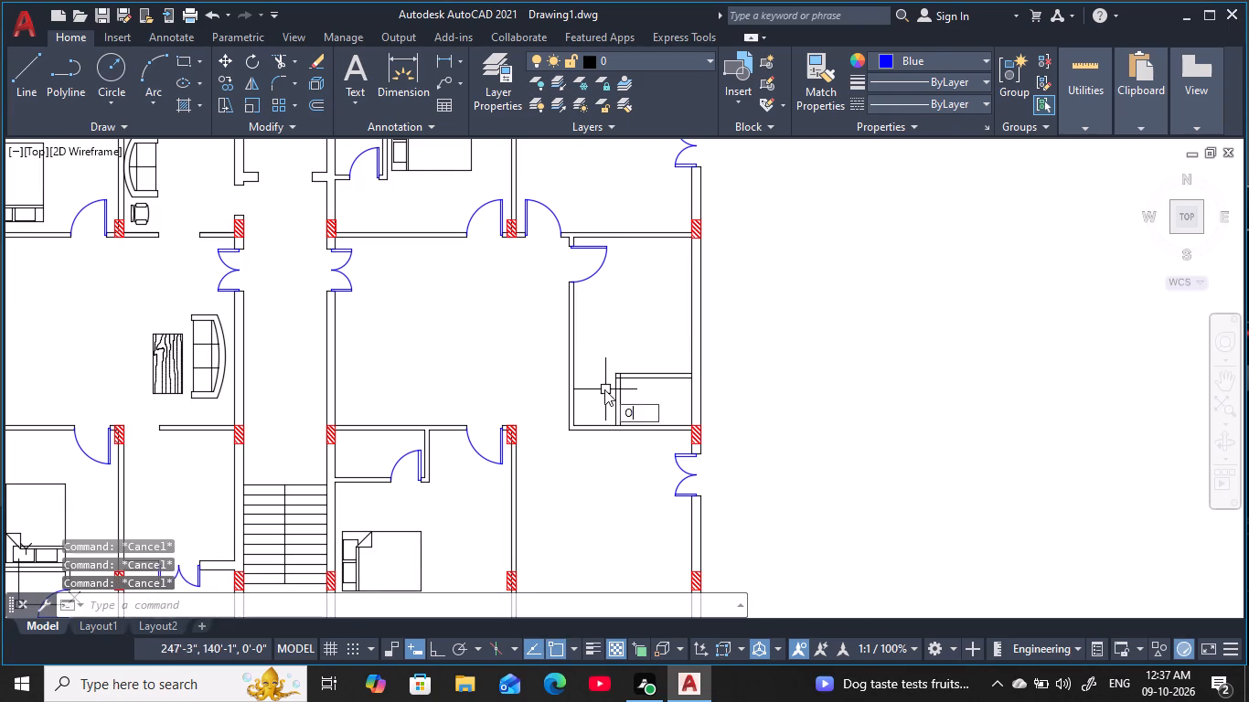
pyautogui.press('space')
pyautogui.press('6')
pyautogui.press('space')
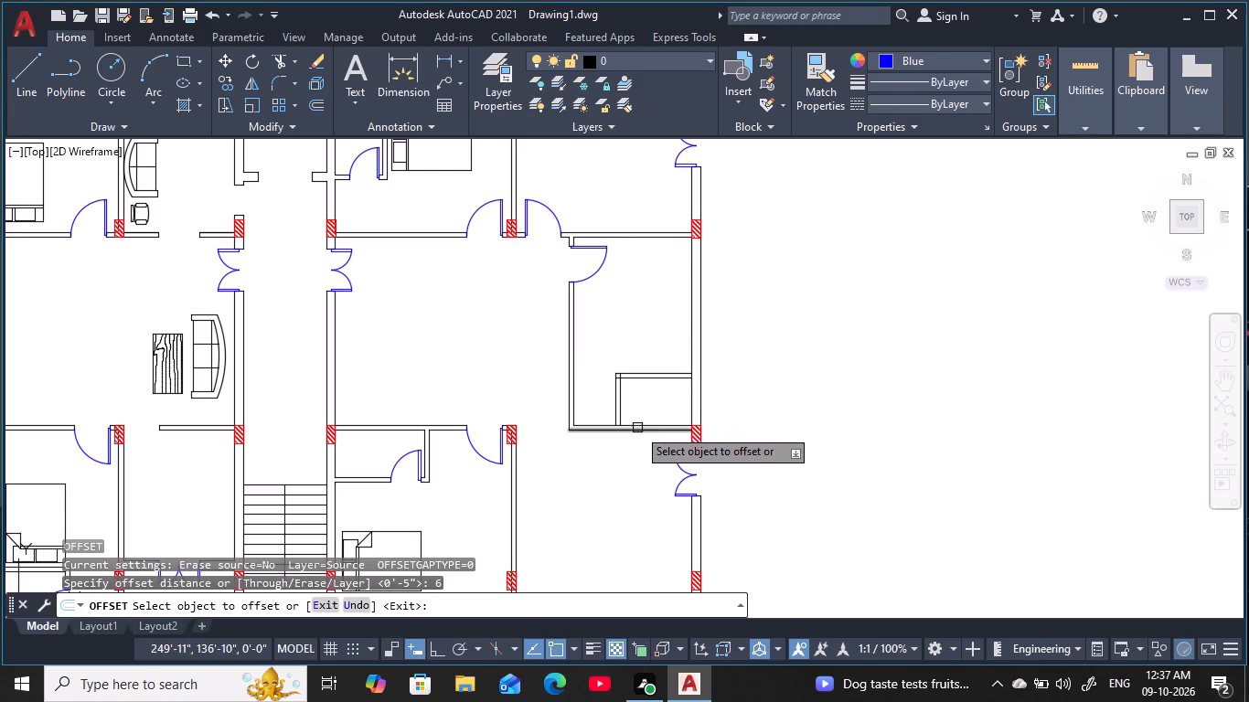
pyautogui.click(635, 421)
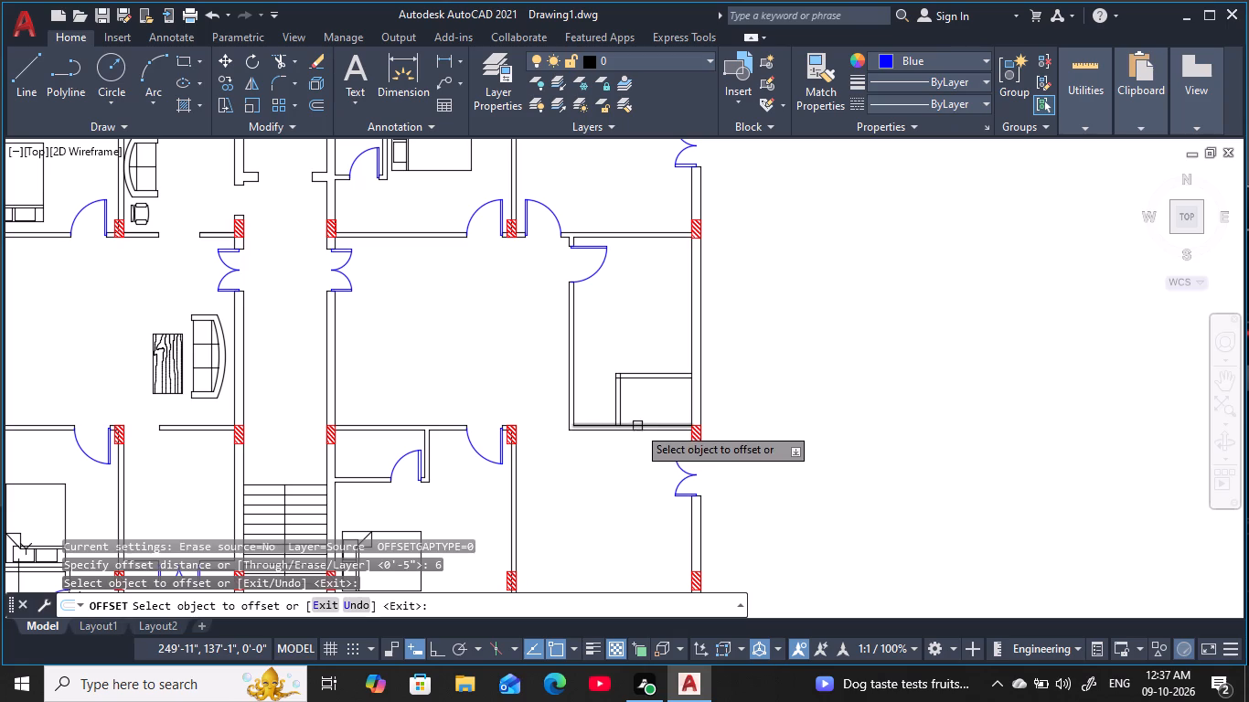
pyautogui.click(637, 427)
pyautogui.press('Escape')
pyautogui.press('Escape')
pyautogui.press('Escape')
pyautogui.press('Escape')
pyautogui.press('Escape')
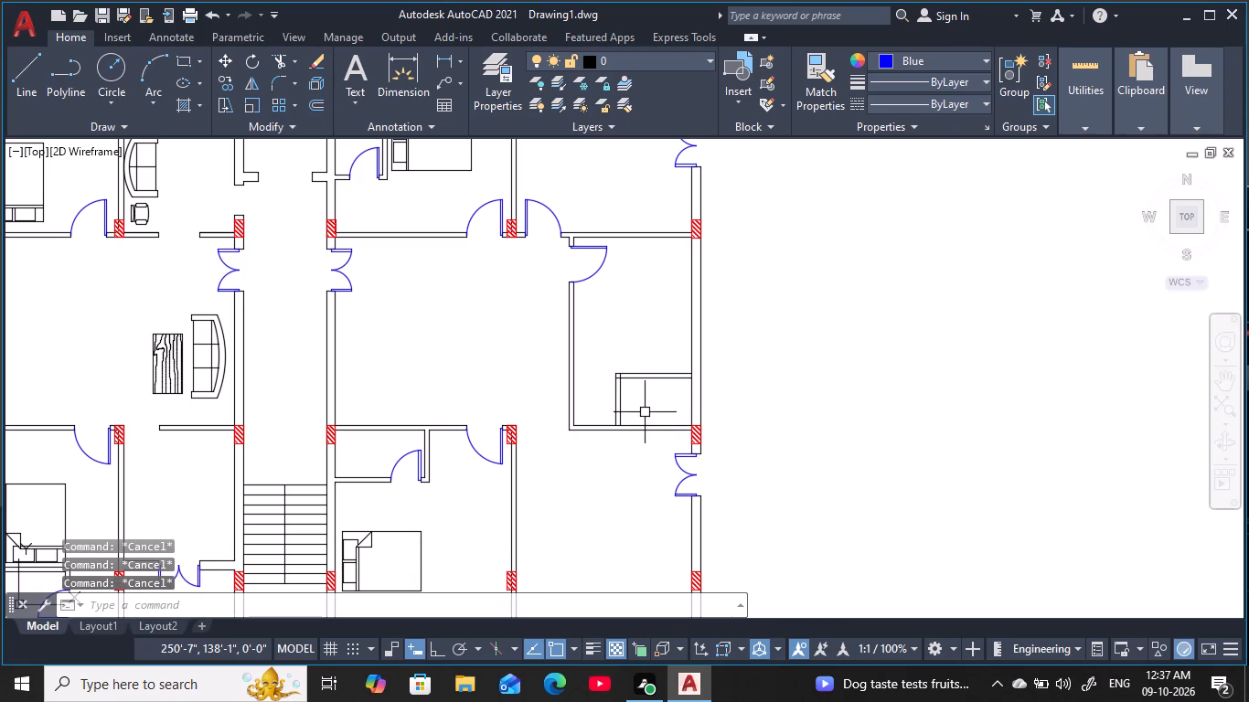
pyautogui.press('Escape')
# Offset the inner line of the middle east room's south wall 6" northward, through the small corner enclosure.
pyautogui.press('o')
pyautogui.press('space')
pyautogui.press('6')
pyautogui.press('space')
pyautogui.click(652, 425)
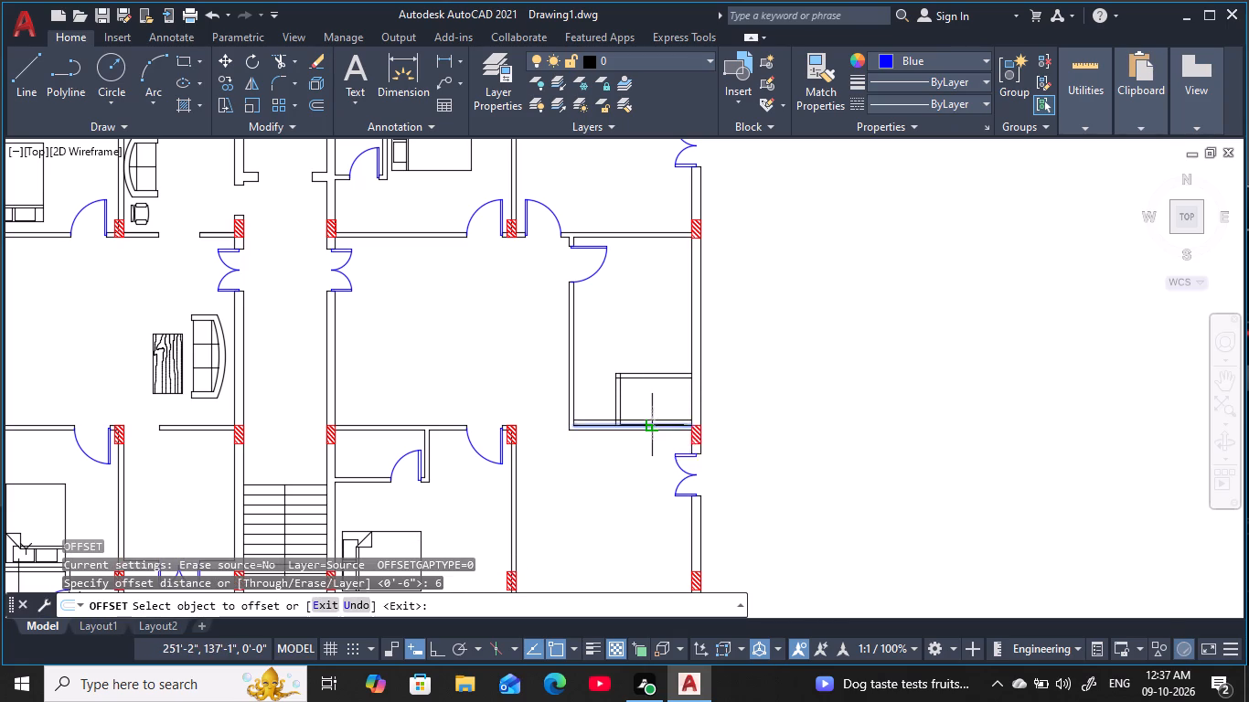
pyautogui.click(652, 398)
pyautogui.press('Escape')
pyautogui.press('Escape')
pyautogui.press('Escape')
pyautogui.press('Escape')
pyautogui.press('Escape')
# Offset the new 6" guide line 2'-6" northward to mark the doorway width in the enclosure's west partition.
pyautogui.press('o')
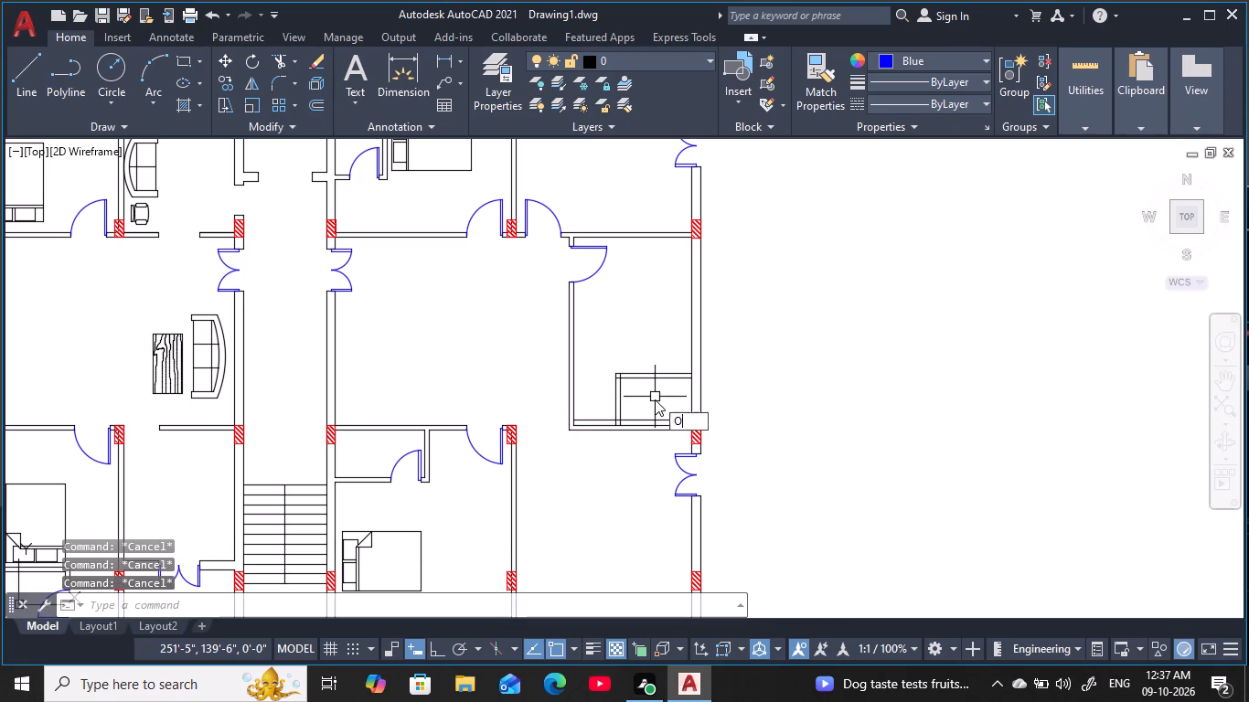
pyautogui.press('space')
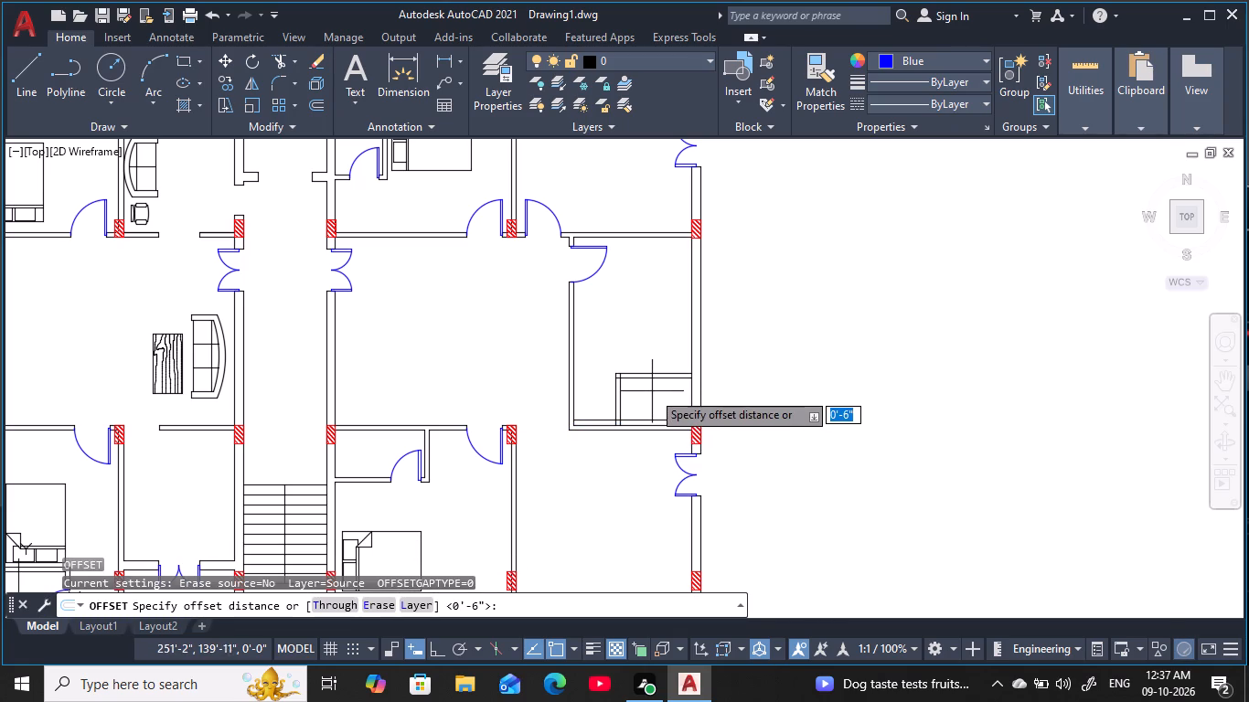
pyautogui.press('2')
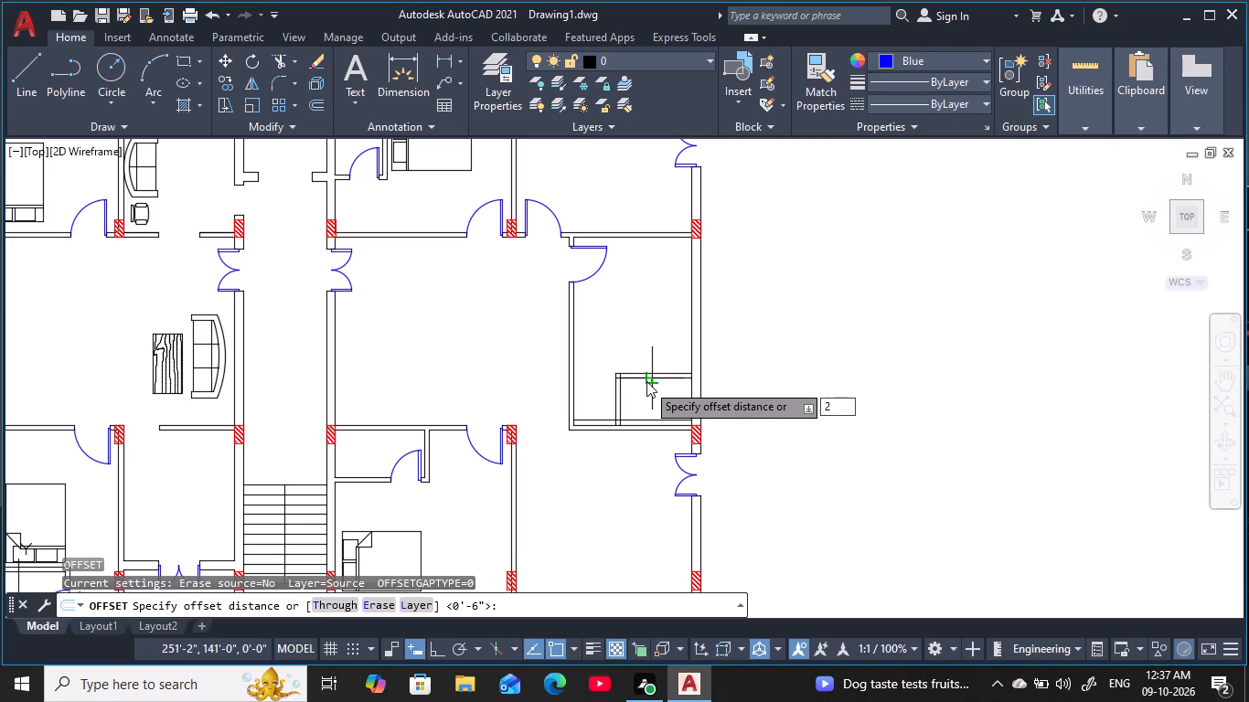
pyautogui.press("'")
pyautogui.press('6')
pyautogui.press('space')
pyautogui.click(647, 419)
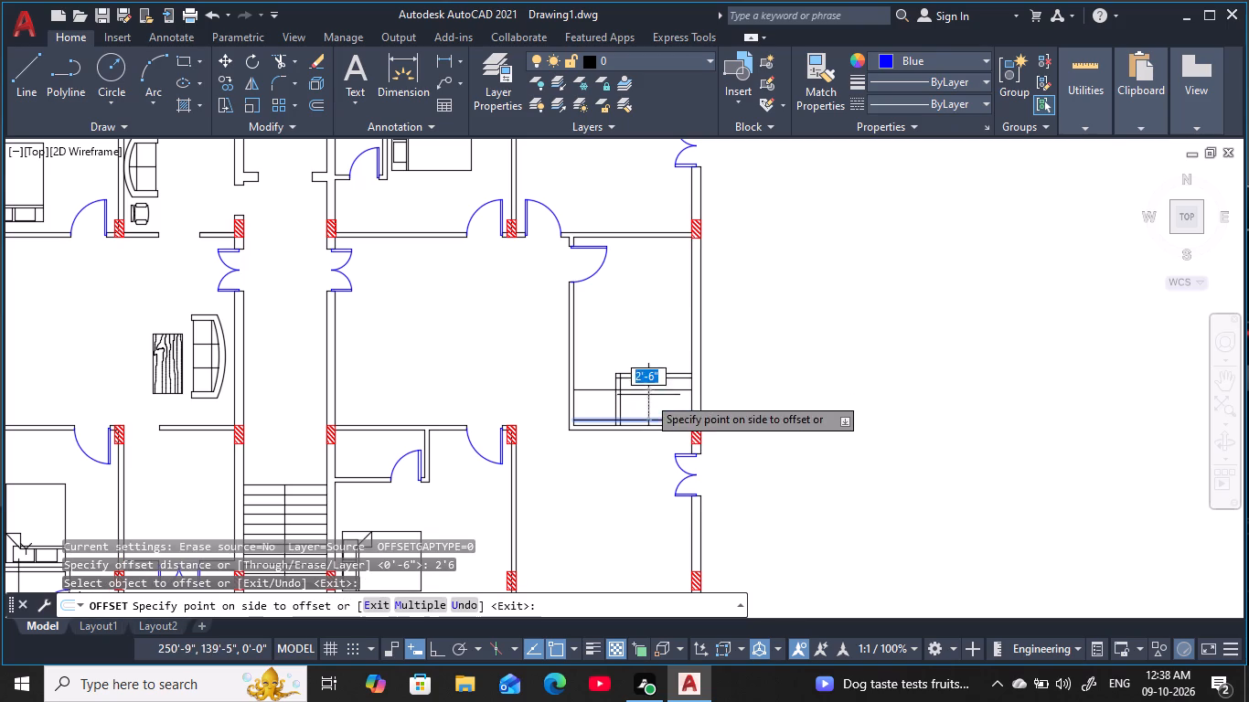
pyautogui.click(643, 347)
pyautogui.press('Escape')
pyautogui.press('Escape')
pyautogui.press('Escape')
pyautogui.press('Escape')
pyautogui.press('Escape')
pyautogui.press('Escape')
pyautogui.press('Escape')
pyautogui.press('Escape')
pyautogui.press('Escape')
pyautogui.press('Escape')
pyautogui.press('Escape')
pyautogui.press('Escape')
pyautogui.press('Escape')
pyautogui.press('Escape')
pyautogui.press('Escape')
pyautogui.press('Escape')
pyautogui.press('Escape')
pyautogui.press('Escape')
pyautogui.press('Escape')
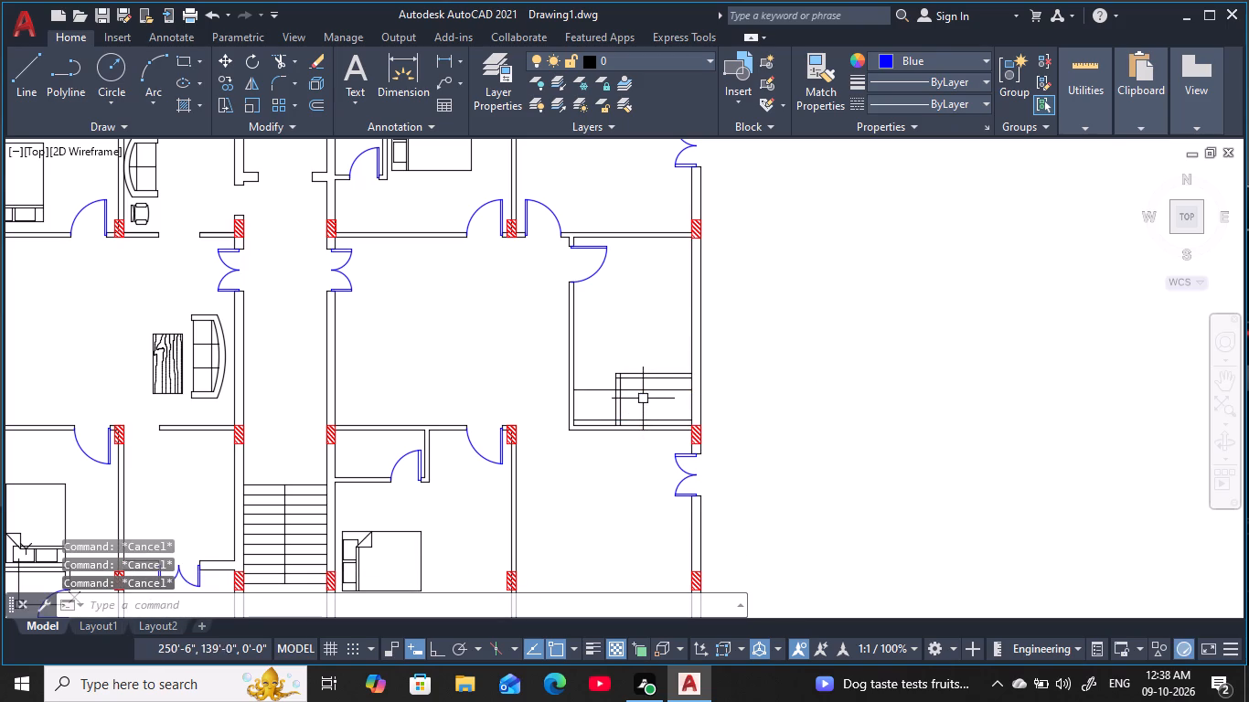
# Trim the enclosure's west partition between the two guide lines to open the doorway, and trim away the leftover guide segments.
pyautogui.write('TR')
pyautogui.press('space')
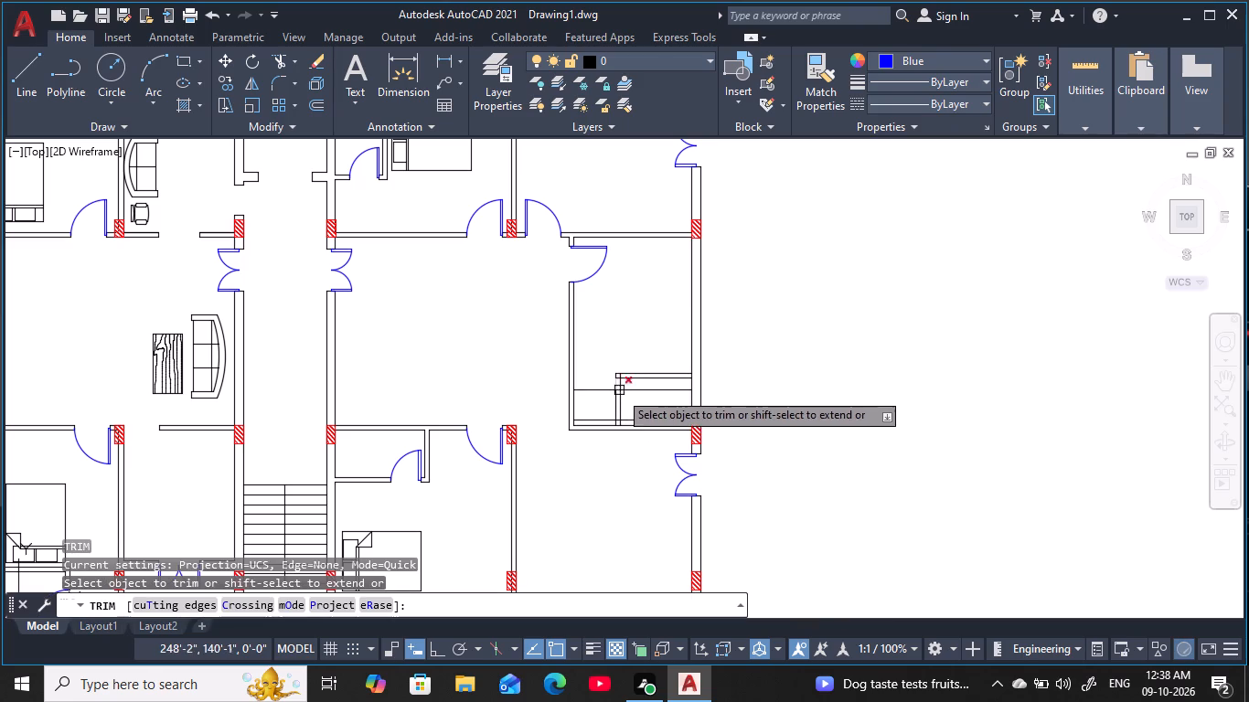
pyautogui.scroll(2, 626, 394)
pyautogui.moveTo(624, 382); pyautogui.dragTo(608, 337, button='middle')
pyautogui.click(667, 334)
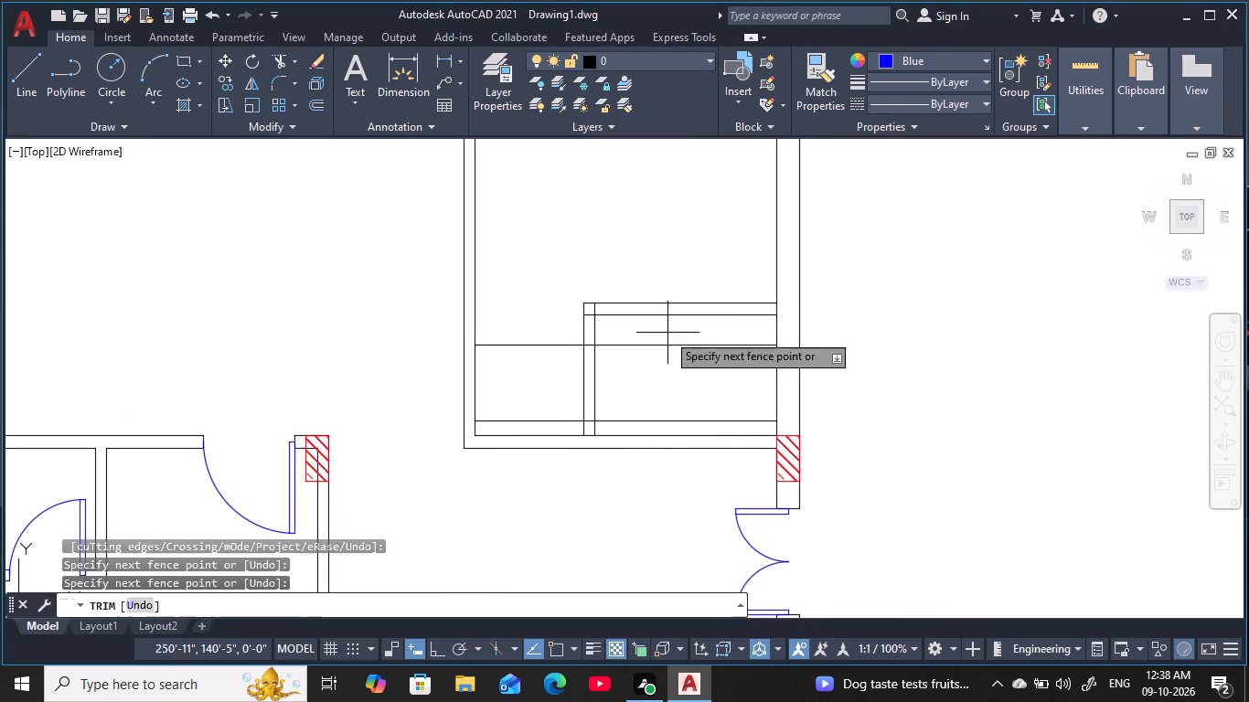
pyautogui.click(638, 428)
pyautogui.click(629, 388)
pyautogui.click(573, 393)
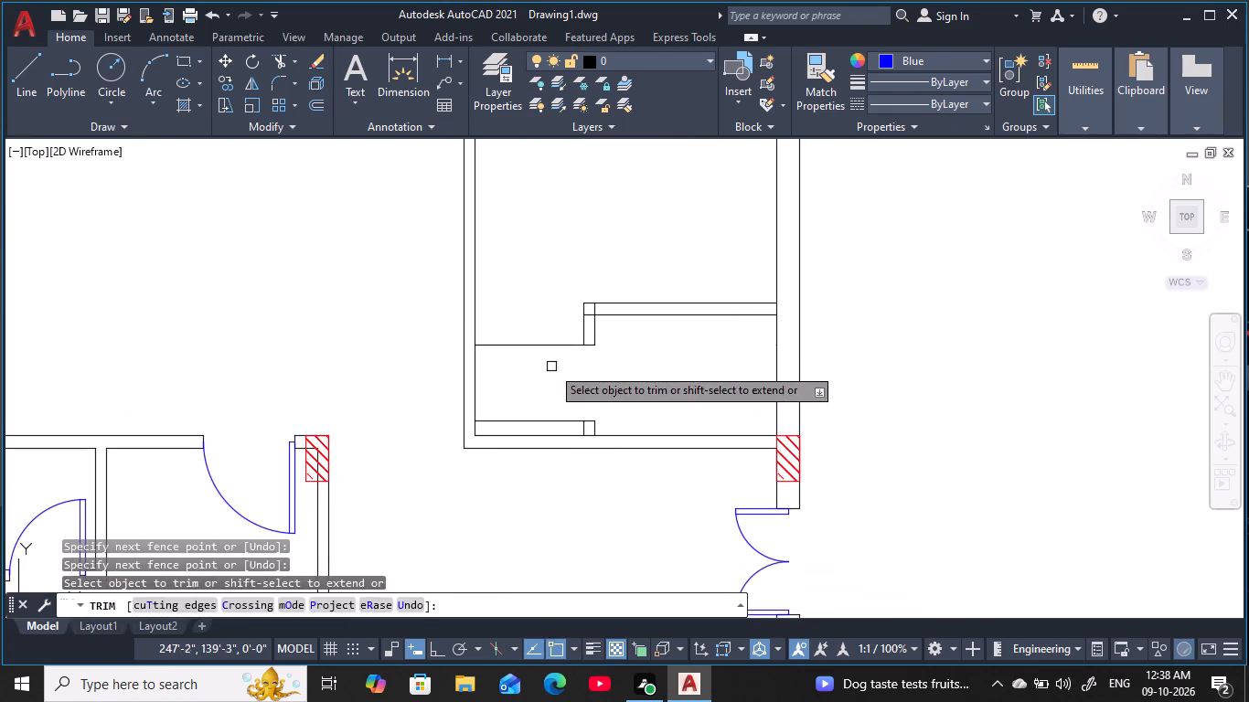
pyautogui.click(551, 367)
pyautogui.click(535, 315)
pyautogui.click(550, 408)
pyautogui.click(540, 426)
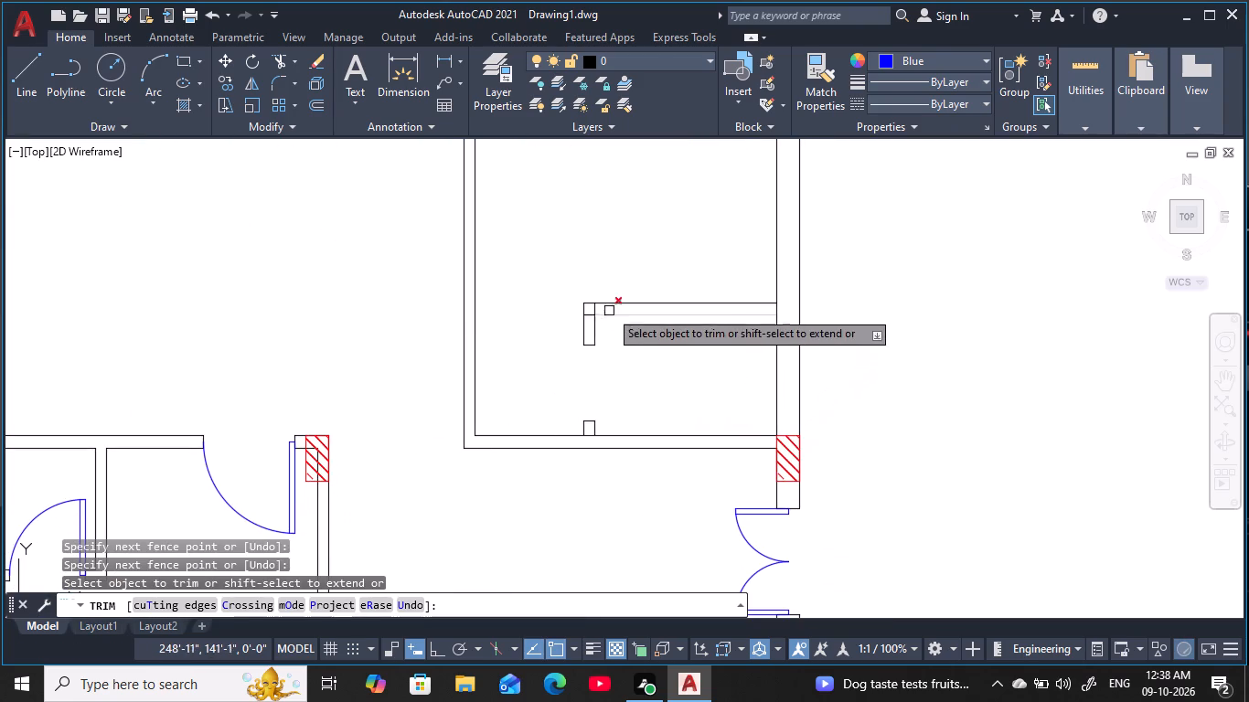
# Trim the overlapping lines at the enclosure's northwest corner and the wall line under the short partition stub on the south wall.
pyautogui.scroll(4, 608, 308)
pyautogui.click(583, 316)
pyautogui.click(485, 367)
pyautogui.scroll(-1, 498, 357)
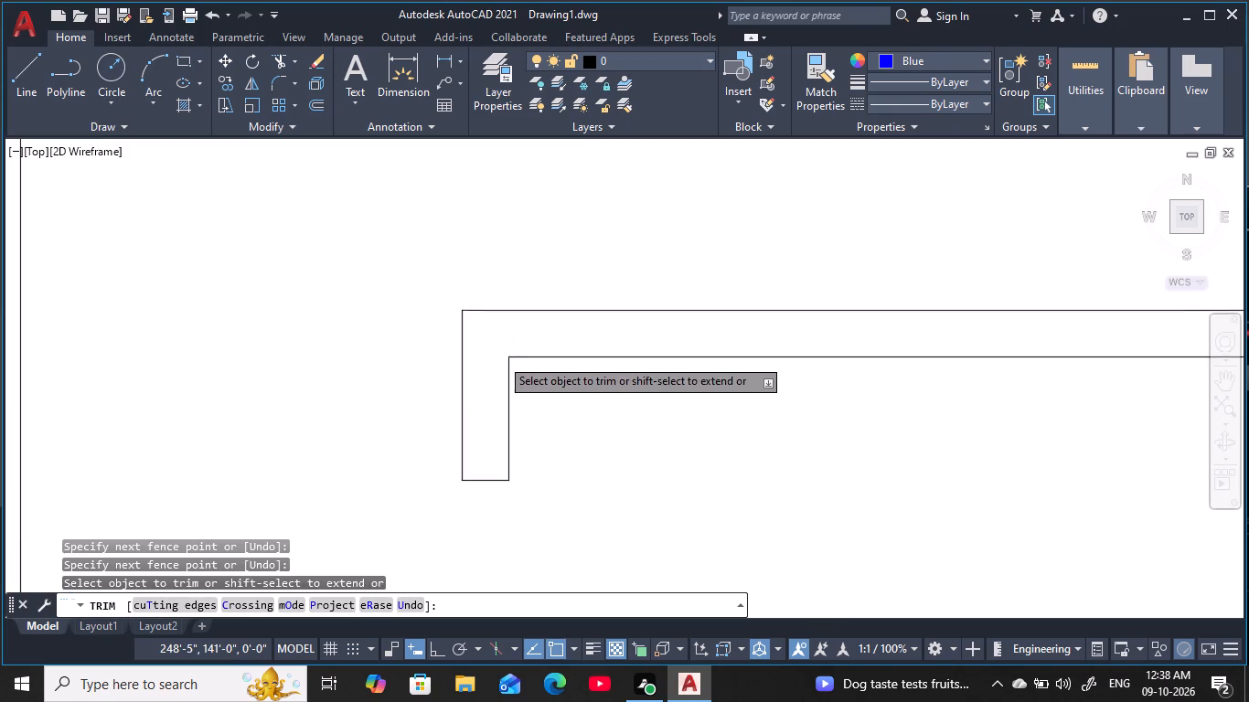
pyautogui.scroll(-2, 501, 357)
pyautogui.moveTo(511, 344); pyautogui.dragTo(544, 224, button='middle')
pyautogui.moveTo(528, 438); pyautogui.dragTo(526, 422, button='middle')
pyautogui.scroll(1, 526, 422)
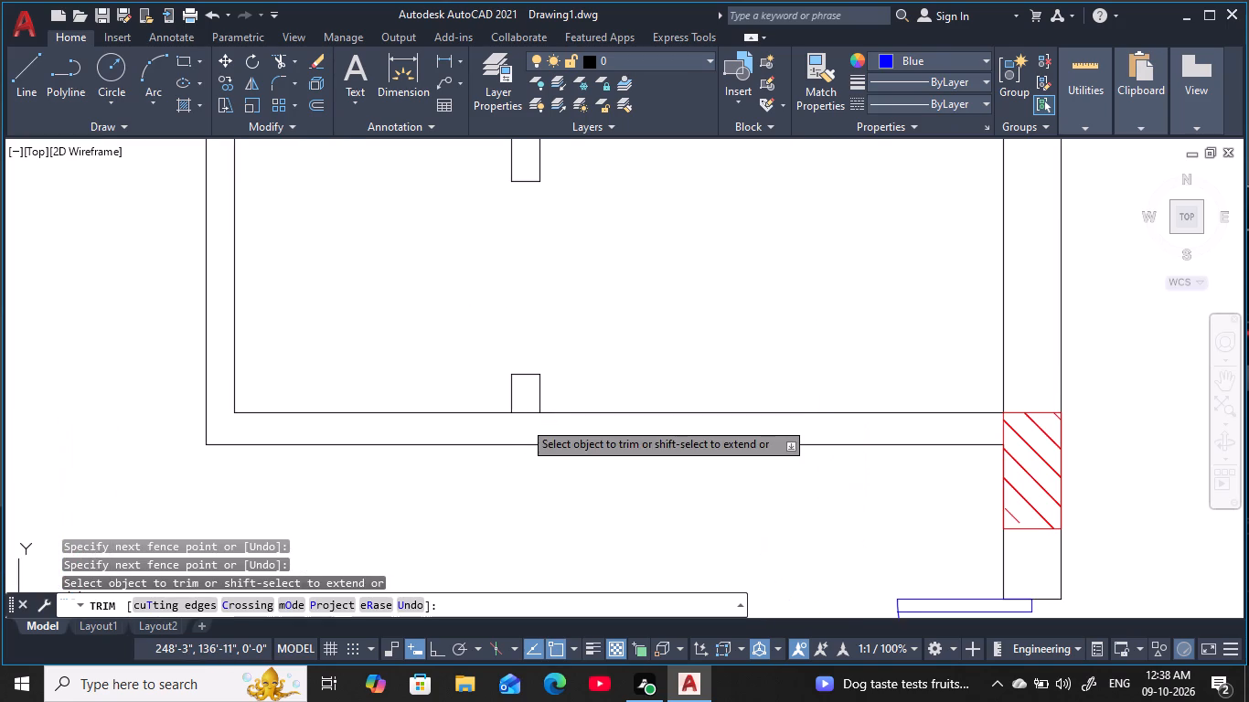
pyautogui.click(523, 420)
pyautogui.click(521, 410)
pyautogui.scroll(-2, 597, 381)
pyautogui.middleClick(598, 379)
pyautogui.press('Escape')
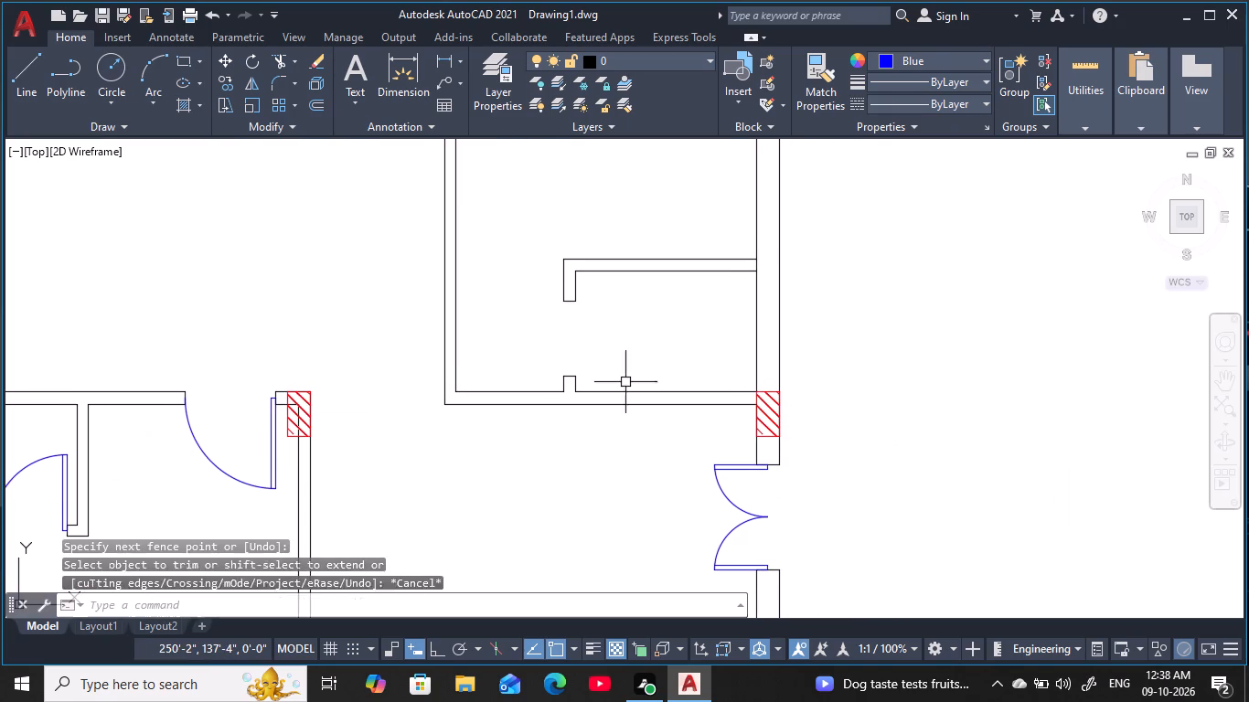
pyautogui.press('Escape')
pyautogui.press('Escape')
pyautogui.press('Escape')
pyautogui.press('Escape')
pyautogui.press('Escape')
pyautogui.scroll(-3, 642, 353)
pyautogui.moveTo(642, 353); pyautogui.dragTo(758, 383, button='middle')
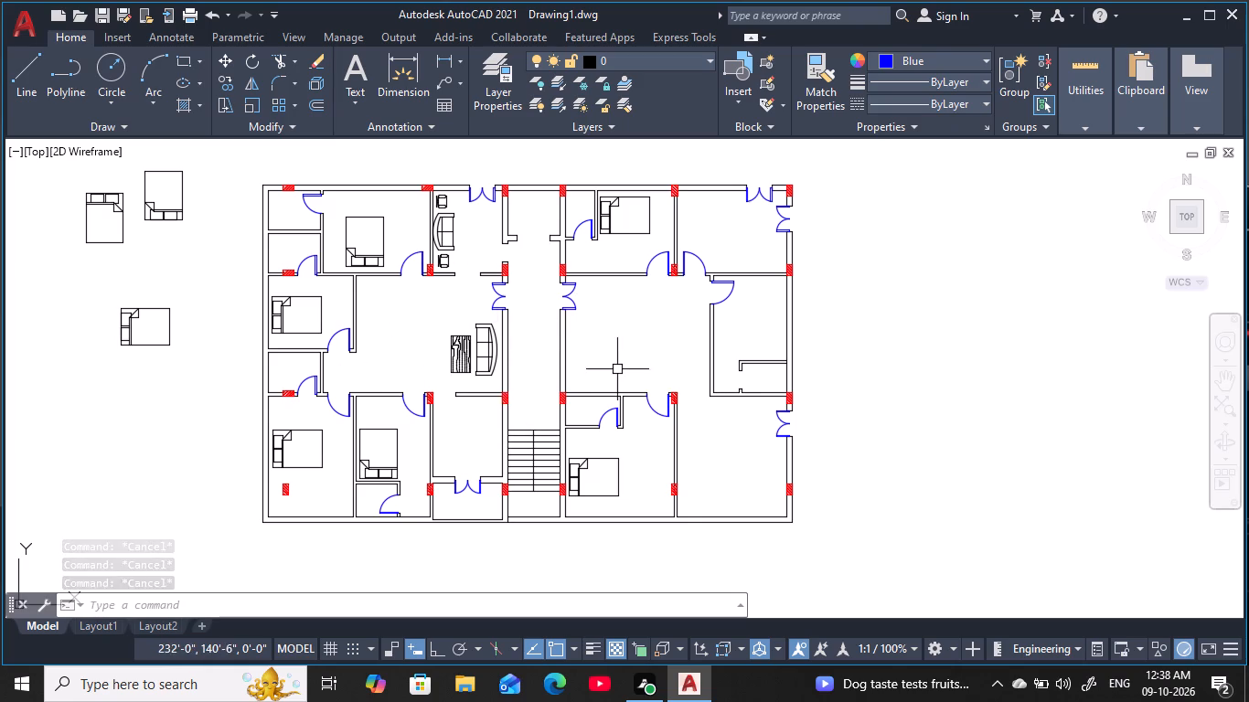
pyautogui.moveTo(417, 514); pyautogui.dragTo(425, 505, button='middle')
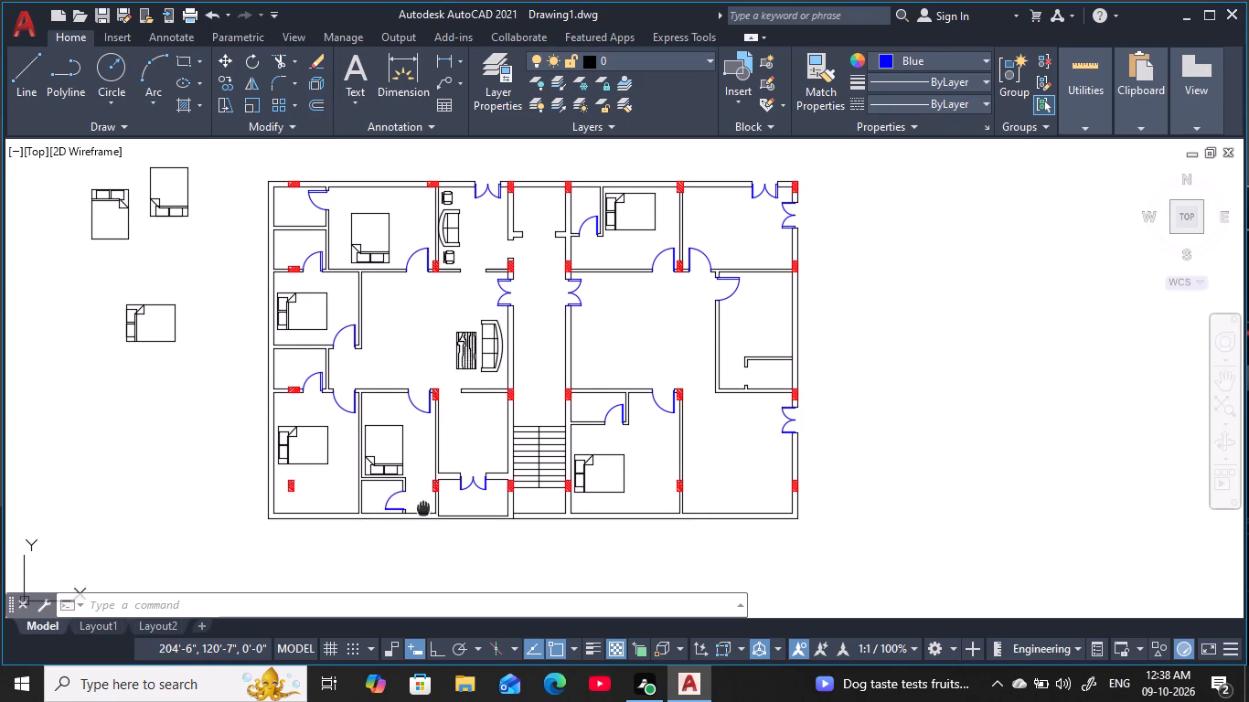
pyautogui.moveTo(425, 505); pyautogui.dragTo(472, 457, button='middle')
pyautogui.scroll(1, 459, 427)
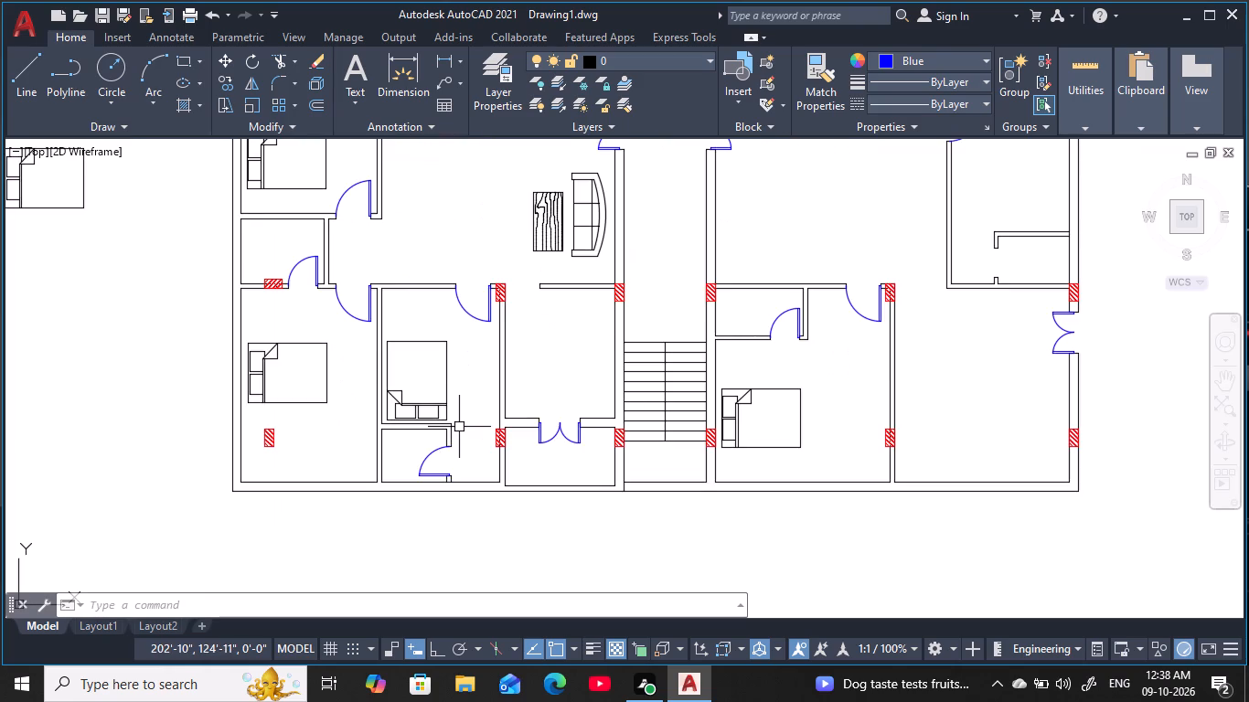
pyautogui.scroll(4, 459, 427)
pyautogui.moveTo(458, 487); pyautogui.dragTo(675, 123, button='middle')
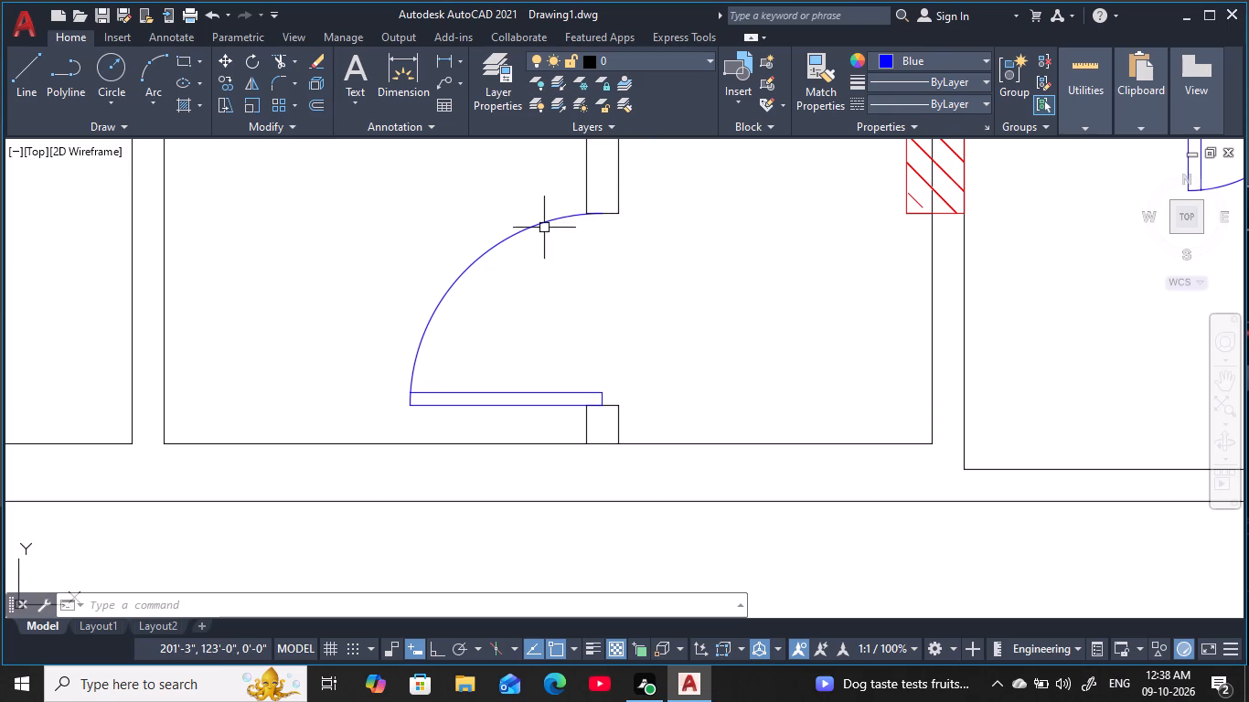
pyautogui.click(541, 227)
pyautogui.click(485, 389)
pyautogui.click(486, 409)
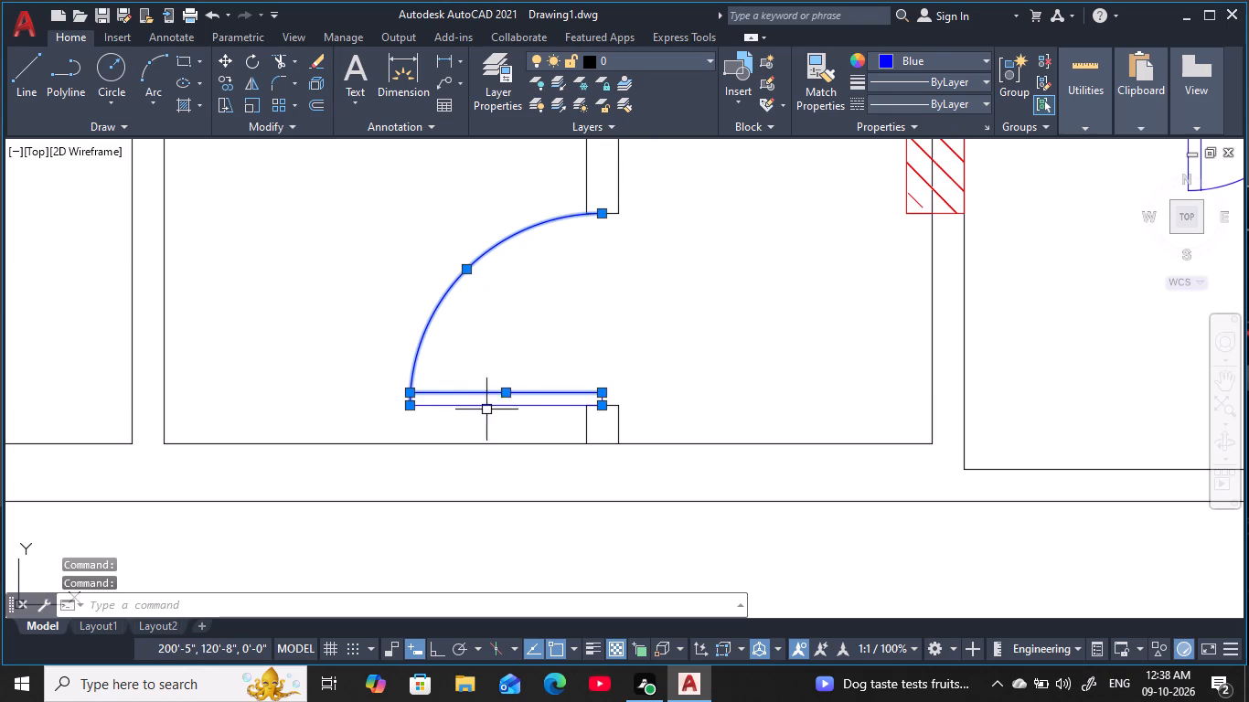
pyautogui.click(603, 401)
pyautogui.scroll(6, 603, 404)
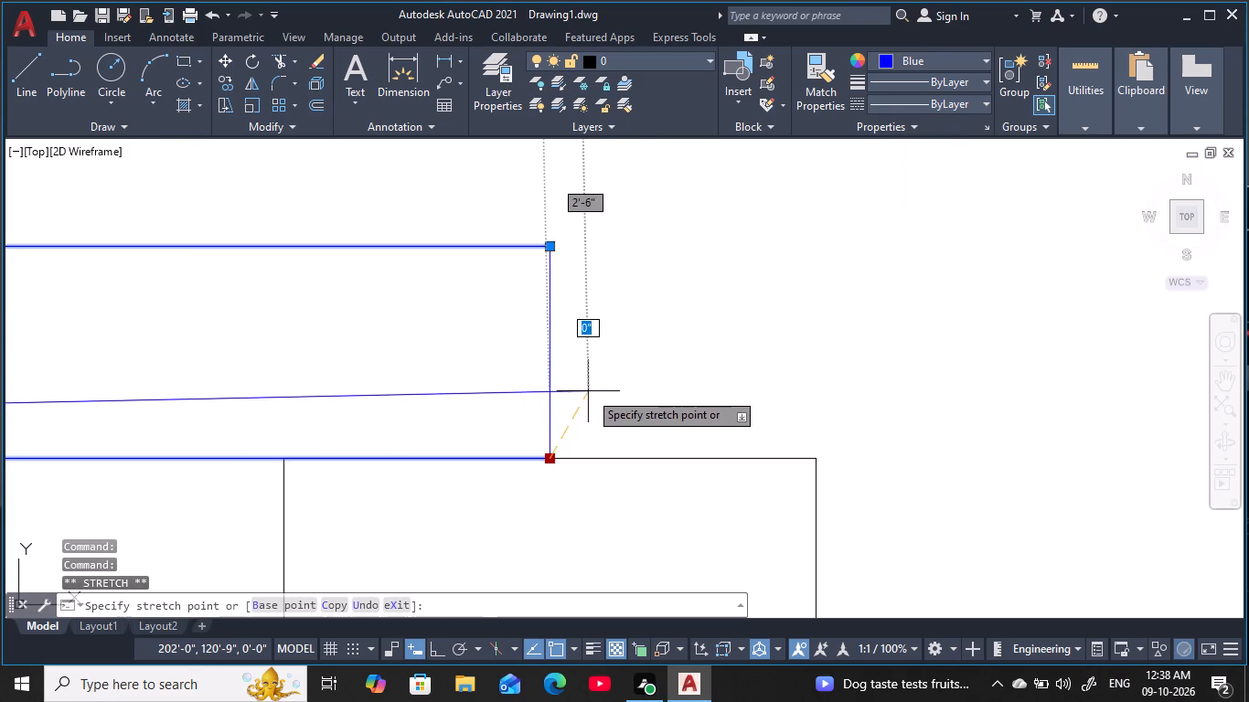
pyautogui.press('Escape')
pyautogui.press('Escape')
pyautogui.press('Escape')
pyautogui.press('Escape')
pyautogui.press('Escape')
# Copy the door of the small bathroom beside the west unit's south bedroom into the east unit's southeast room.
pyautogui.click(549, 377)
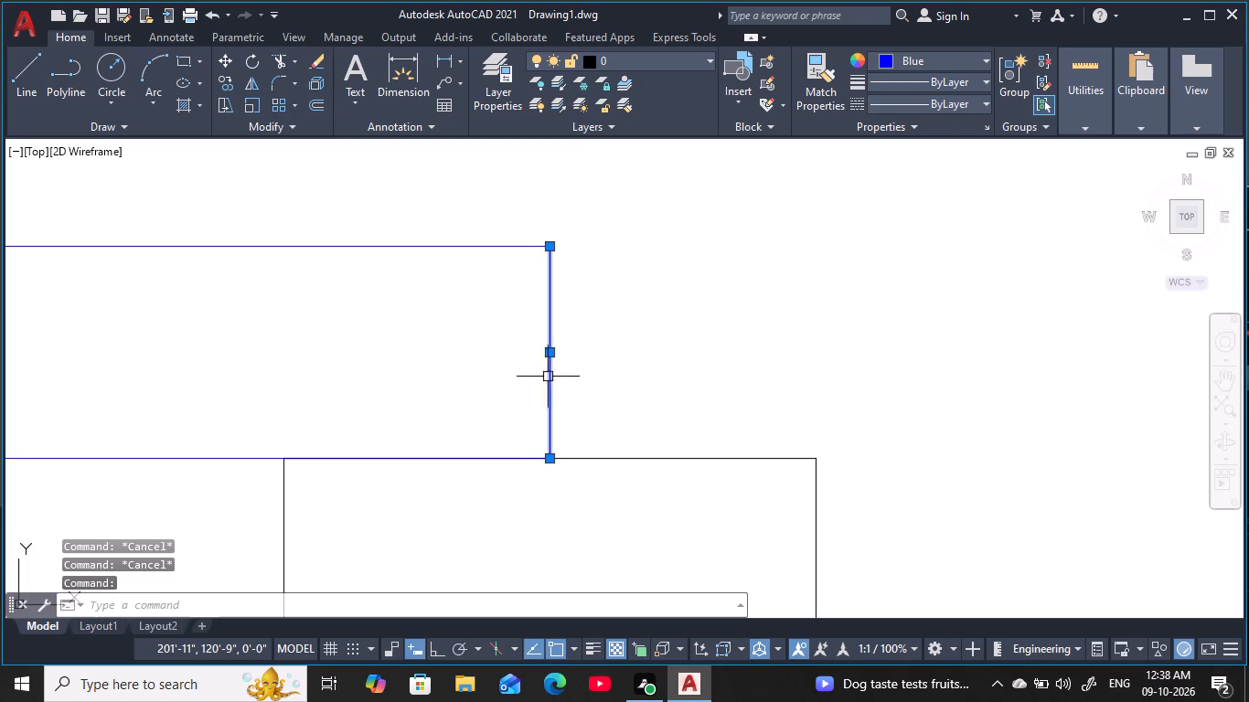
pyautogui.moveTo(487, 378); pyautogui.dragTo(742, 343, button='middle')
pyautogui.scroll(-3, 748, 342)
pyautogui.click(579, 383)
pyautogui.click(499, 273)
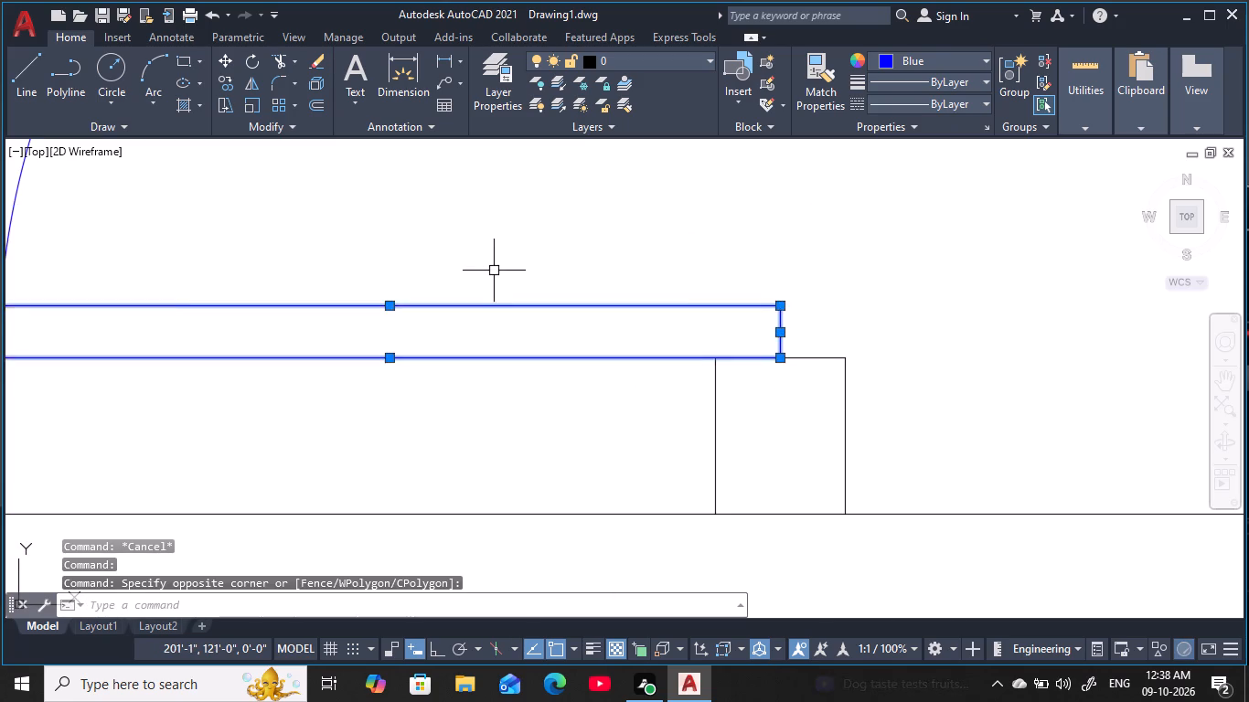
pyautogui.scroll(-1, 493, 263)
pyautogui.moveTo(497, 262); pyautogui.dragTo(681, 390, button='middle')
pyautogui.scroll(-2, 551, 293)
pyautogui.moveTo(544, 296); pyautogui.dragTo(491, 314, button='middle')
pyautogui.click(550, 297)
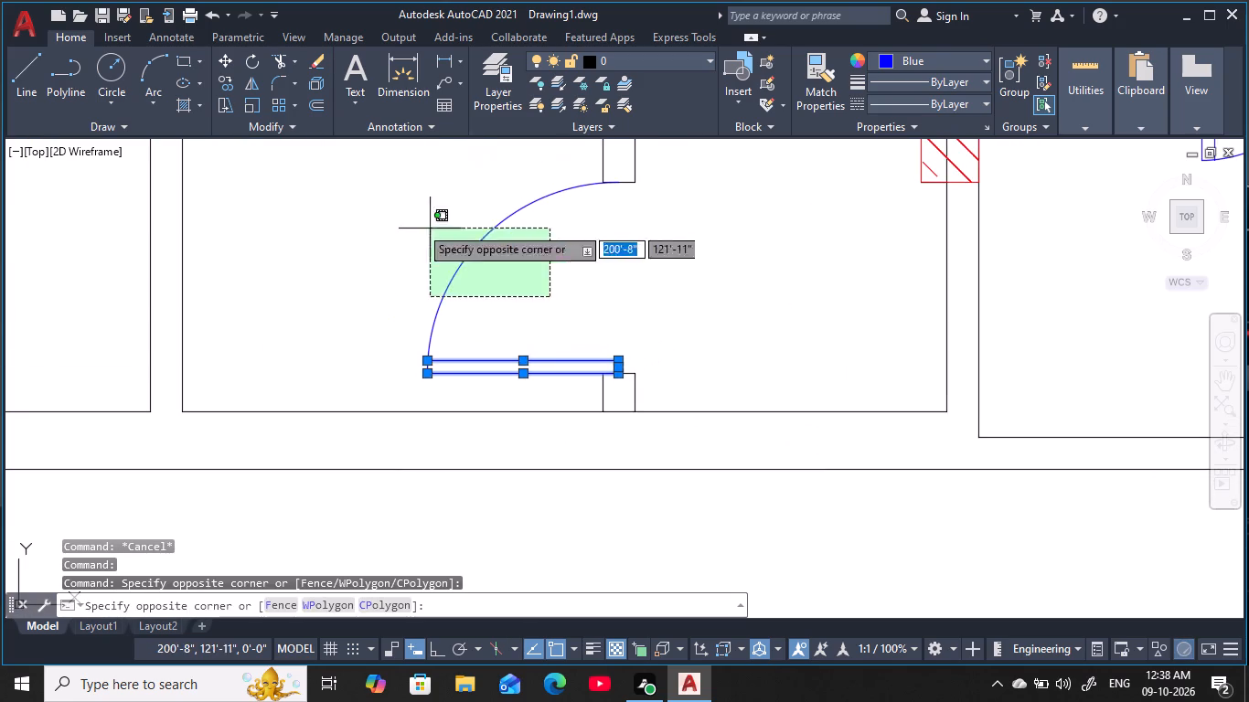
pyautogui.click(406, 223)
pyautogui.press('c')
pyautogui.write('O')
pyautogui.press('space')
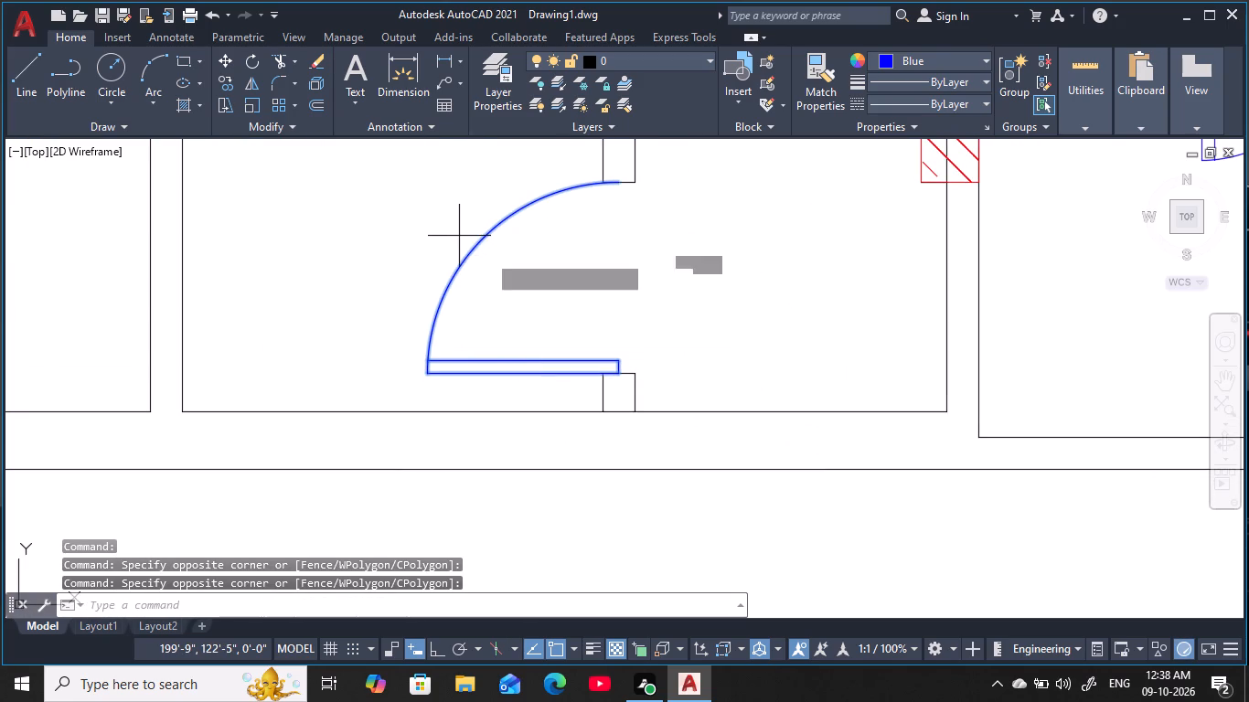
pyautogui.click(529, 284)
pyautogui.click(541, 382)
pyautogui.moveTo(486, 342); pyautogui.dragTo(373, 360, button='middle')
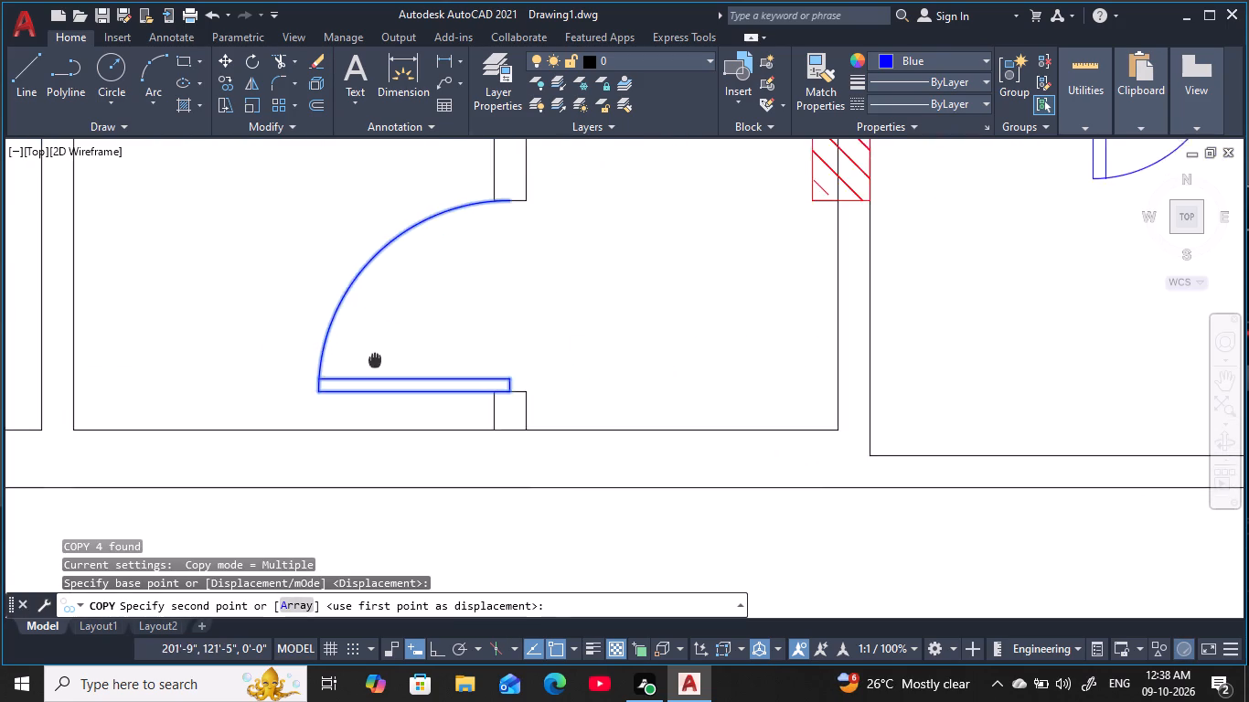
pyautogui.moveTo(373, 360); pyautogui.dragTo(369, 357, button='middle')
pyautogui.scroll(-4, 368, 356)
pyautogui.moveTo(625, 290); pyautogui.dragTo(350, 354, button='middle')
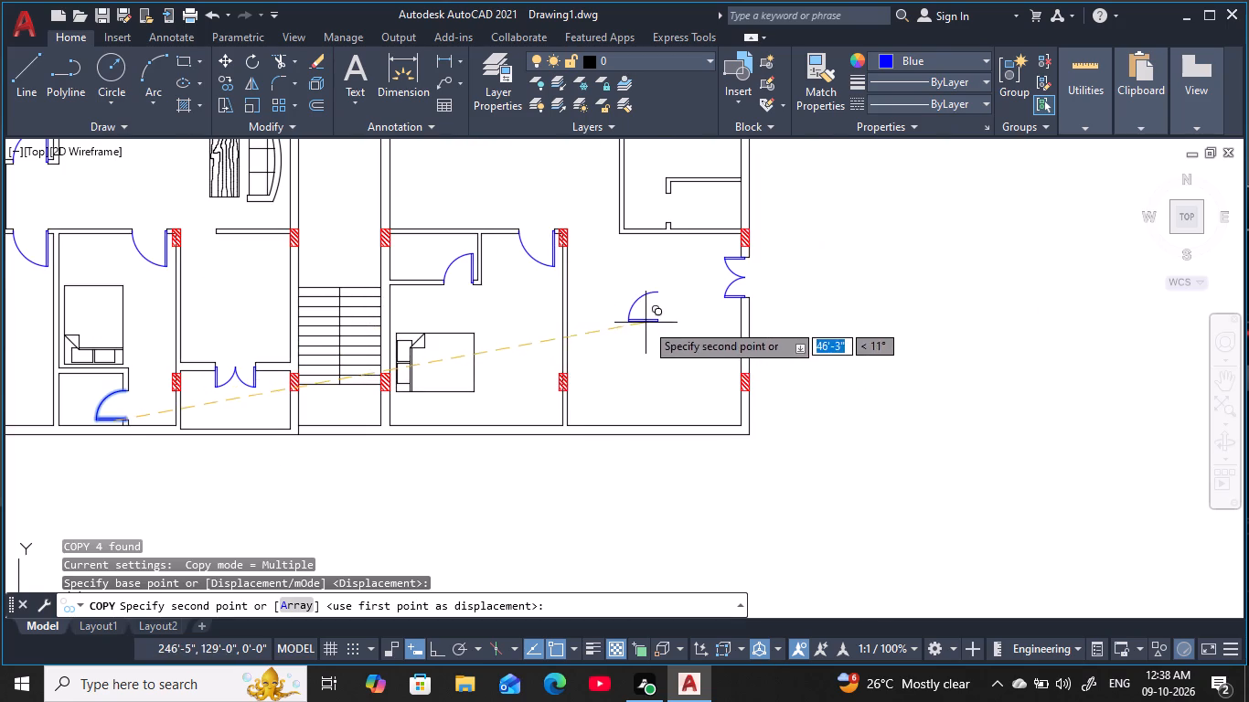
pyautogui.click(646, 323)
pyautogui.press('Escape')
pyautogui.press('Escape')
pyautogui.press('Escape')
pyautogui.press('Escape')
pyautogui.press('Escape')
pyautogui.press('Escape')
pyautogui.press('Escape')
pyautogui.press('Escape')
pyautogui.press('Escape')
pyautogui.press('Escape')
pyautogui.press('Escape')
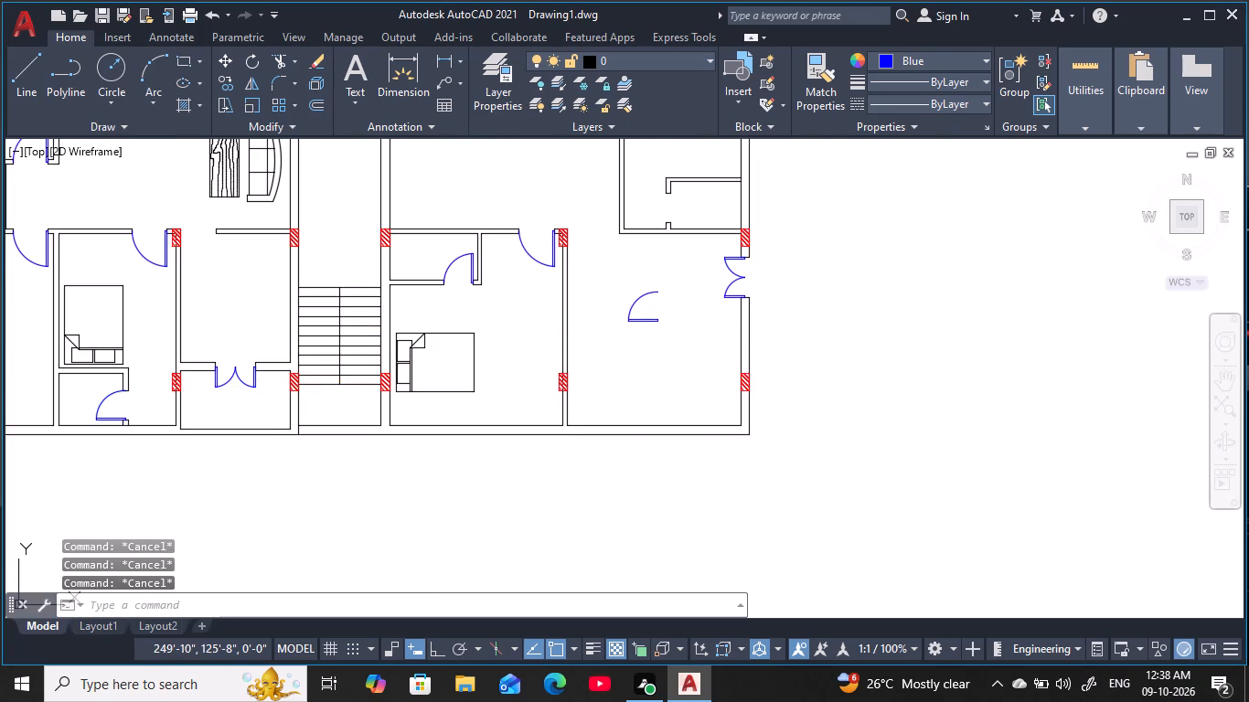
pyautogui.press('Escape')
pyautogui.press('Escape')
pyautogui.press('Escape')
pyautogui.press('Escape')
pyautogui.press('Escape')
pyautogui.press('Escape')
pyautogui.press('Escape')
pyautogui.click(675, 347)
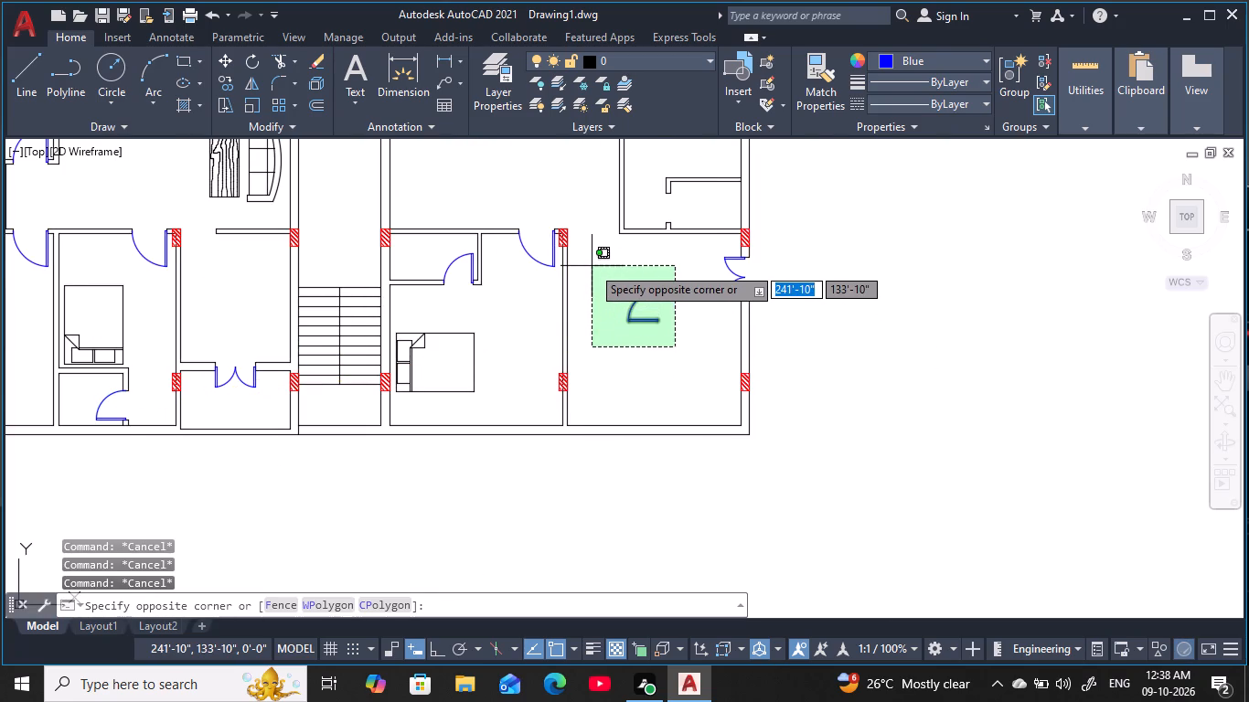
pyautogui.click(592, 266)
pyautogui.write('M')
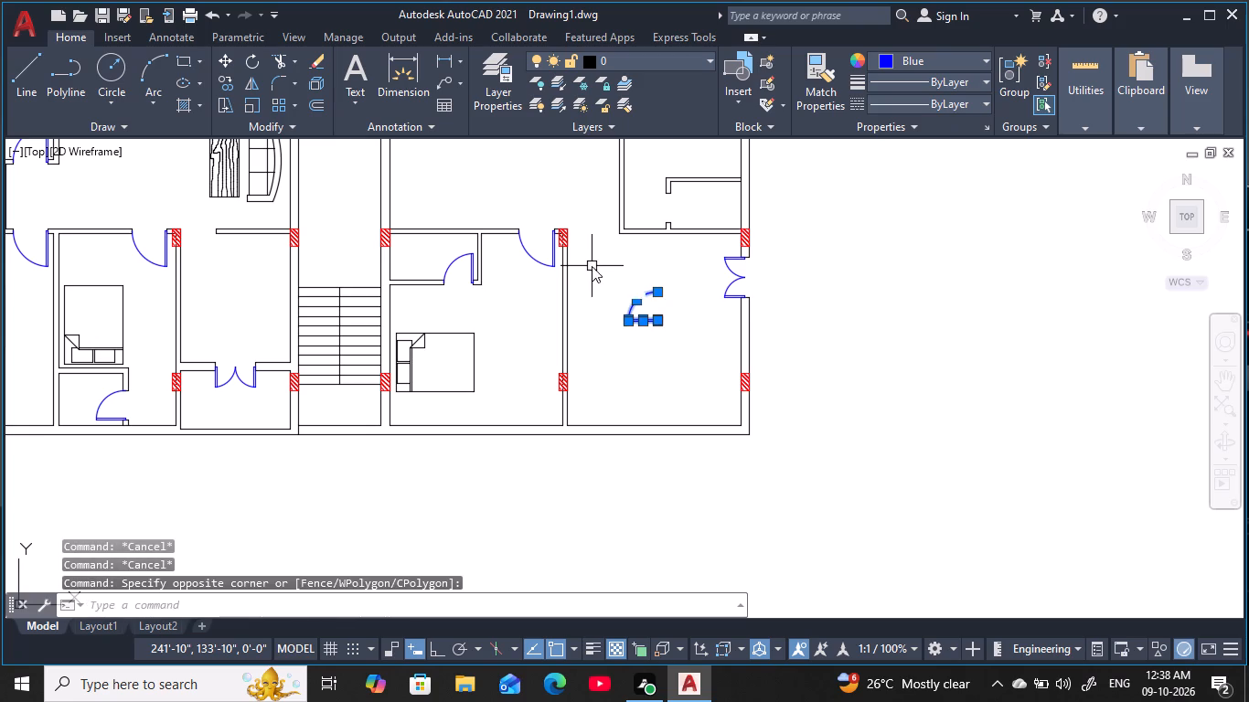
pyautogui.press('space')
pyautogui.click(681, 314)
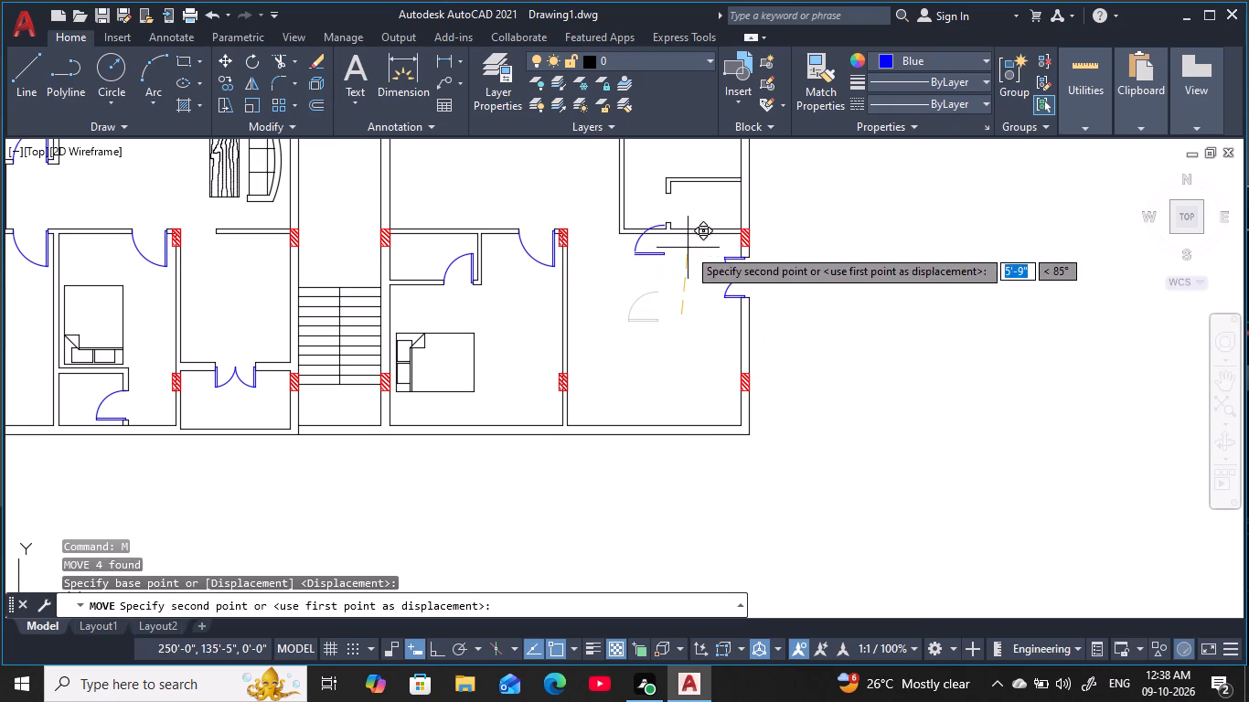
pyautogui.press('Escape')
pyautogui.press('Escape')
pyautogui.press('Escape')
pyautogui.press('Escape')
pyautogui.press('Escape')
# Mirror the copied door about a vertical line just east of it, with Ortho on and the original kept.
pyautogui.click(690, 356)
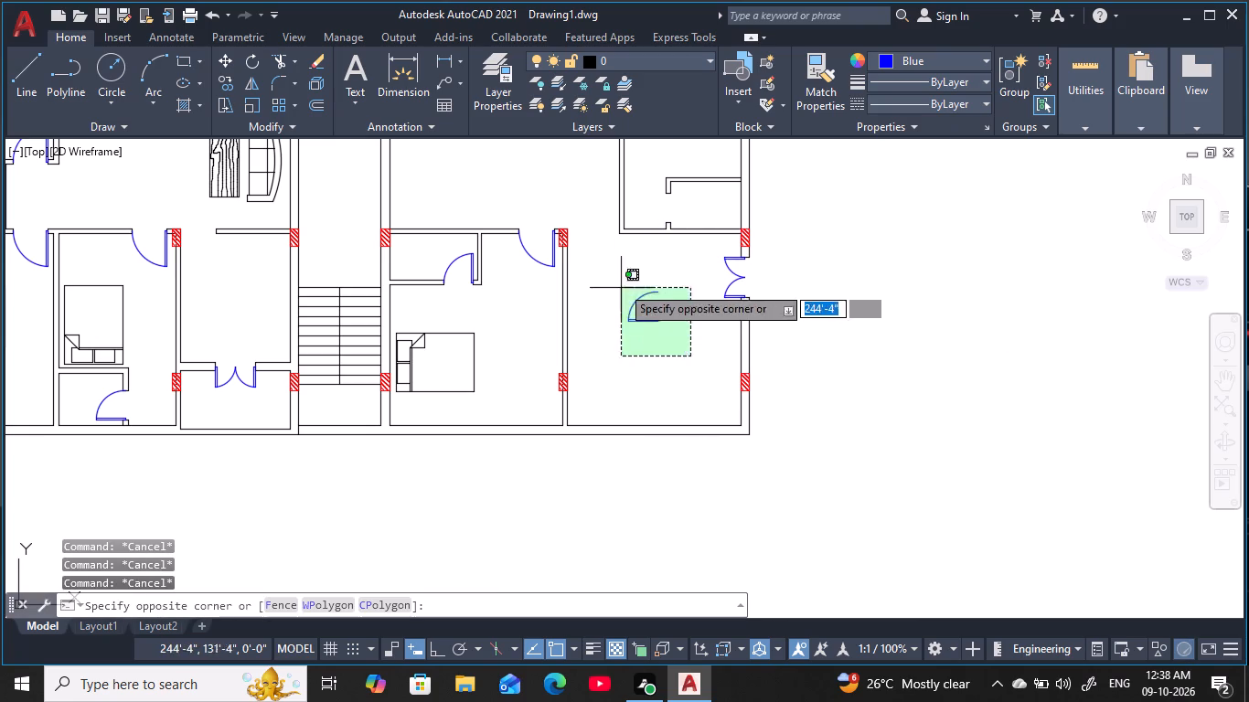
pyautogui.click(614, 272)
pyautogui.write('MI')
pyautogui.press('space')
pyautogui.click(675, 328)
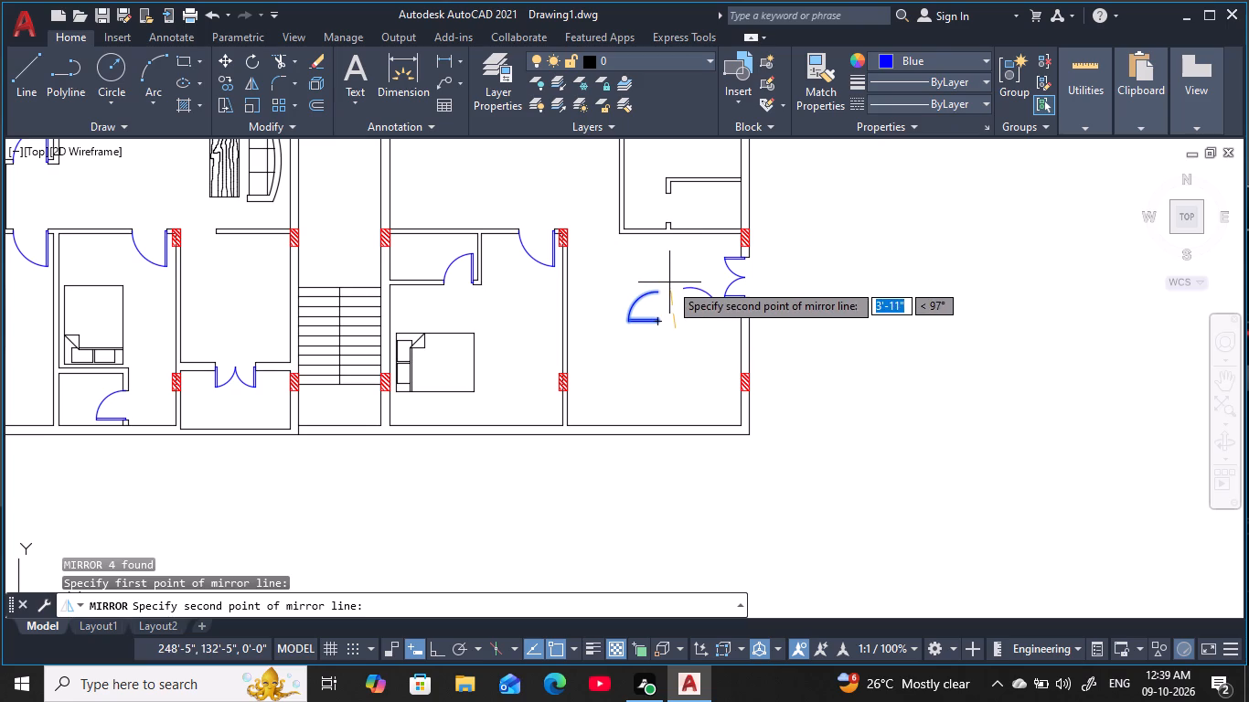
pyautogui.press('F8')
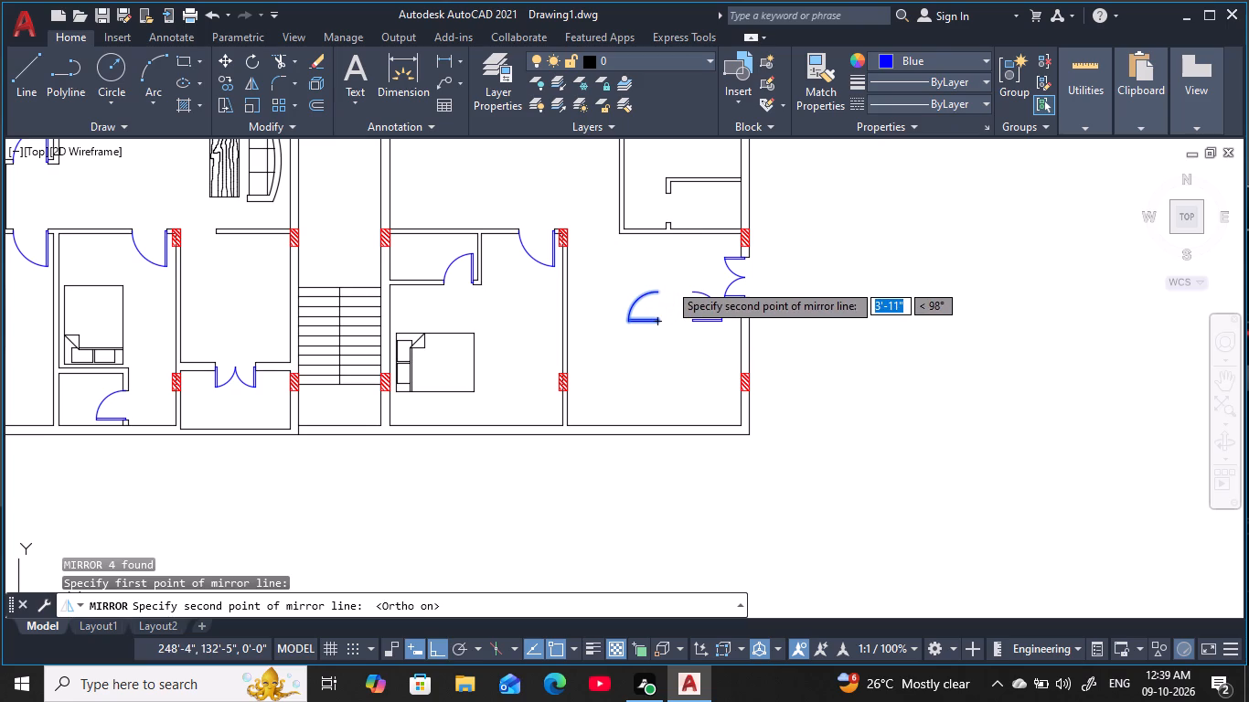
pyautogui.click(668, 282)
pyautogui.moveTo(701, 345); pyautogui.dragTo(668, 282)
pyautogui.press('Escape')
pyautogui.press('Escape')
pyautogui.press('Escape')
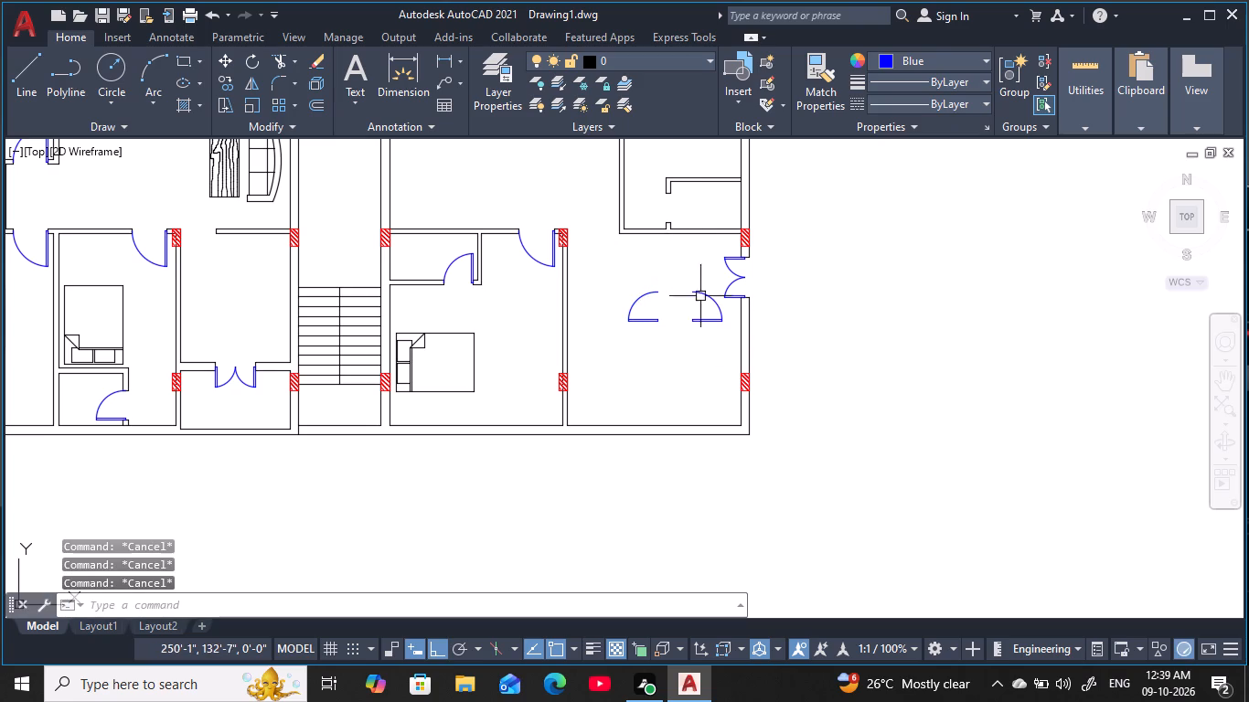
pyautogui.press('Escape')
pyautogui.press('Escape')
pyautogui.press('Escape')
# Erase the first copied door in the east unit's southeast room, keeping its mirrored counterpart.
pyautogui.scroll(1, 701, 301)
pyautogui.press('Escape')
pyautogui.press('Escape')
pyautogui.click(655, 358)
pyautogui.click(529, 231)
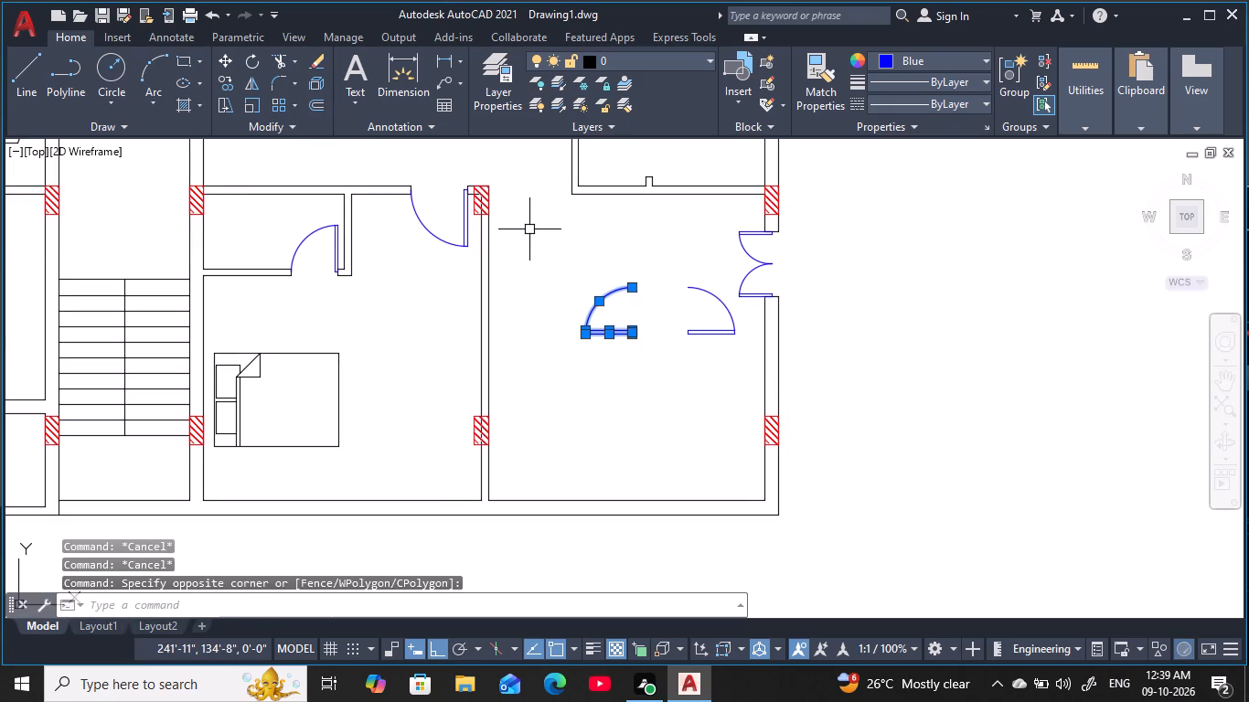
pyautogui.write('E')
pyautogui.press('space')
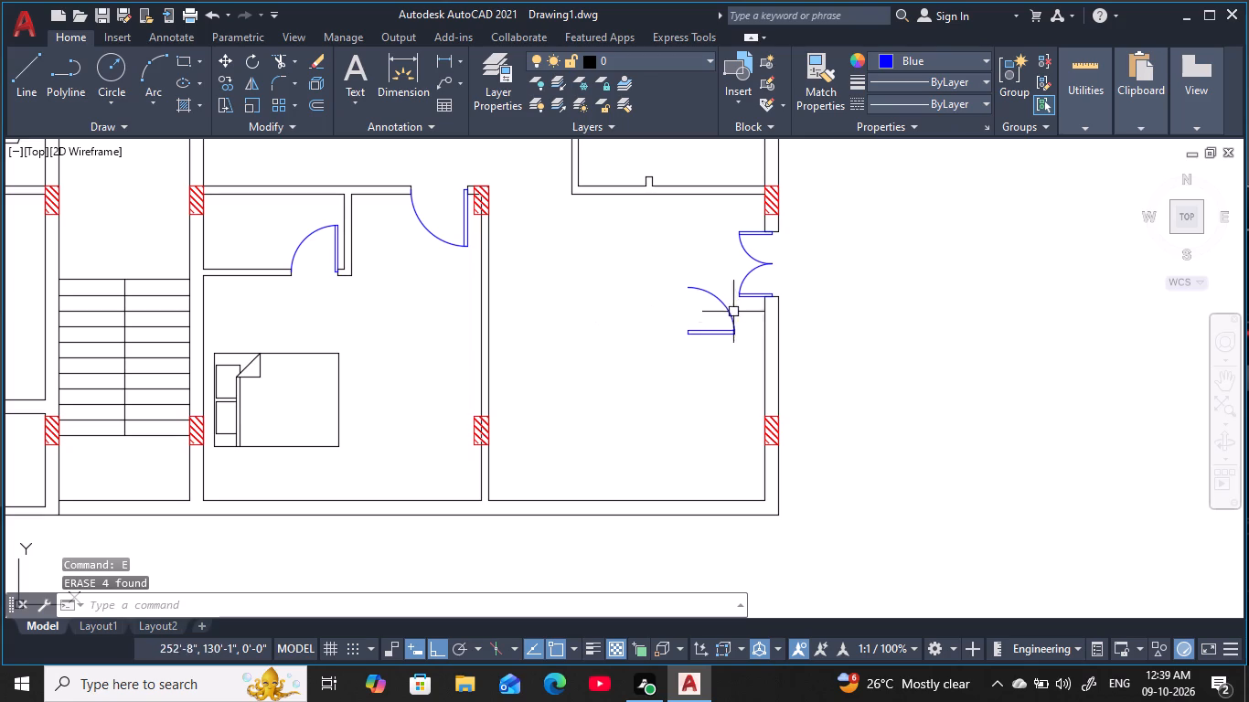
# Move the mirrored door into the doorway of the small enclosure's west partition, placing its arc end on the upper partition stub.
pyautogui.scroll(2, 737, 307)
pyautogui.click(768, 398)
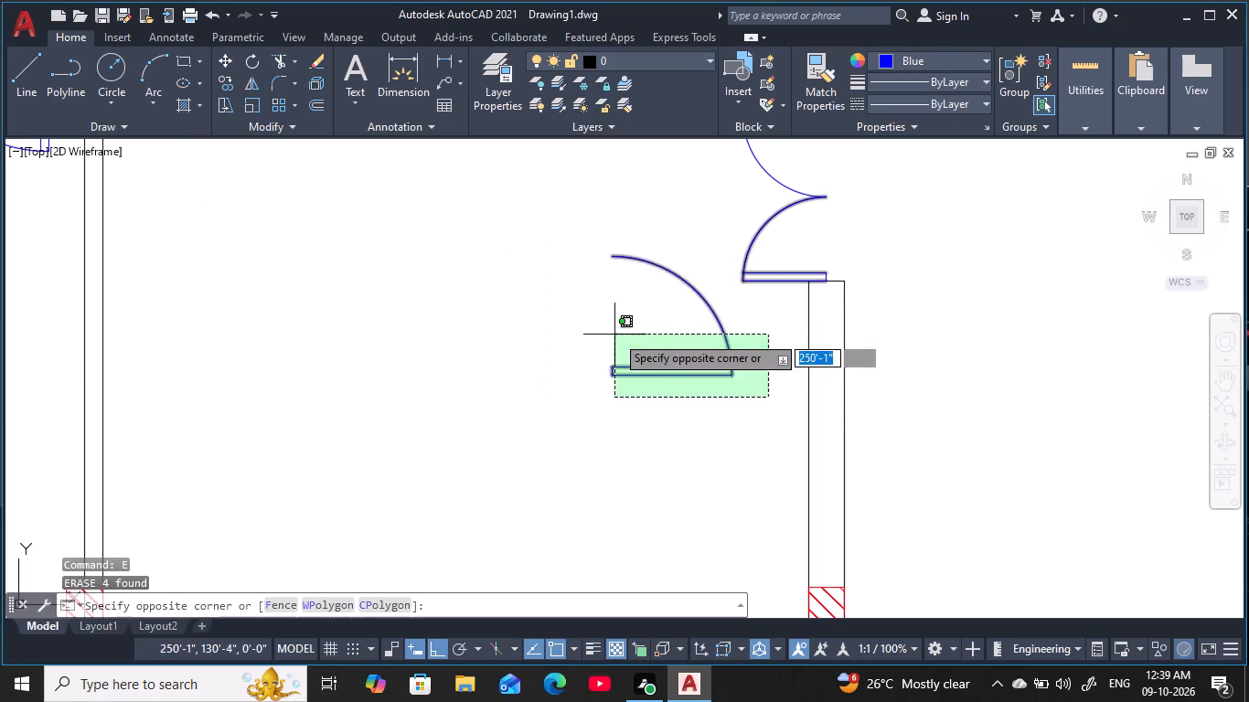
pyautogui.press('Escape')
pyautogui.press('Escape')
pyautogui.press('Escape')
pyautogui.press('Escape')
pyautogui.click(742, 403)
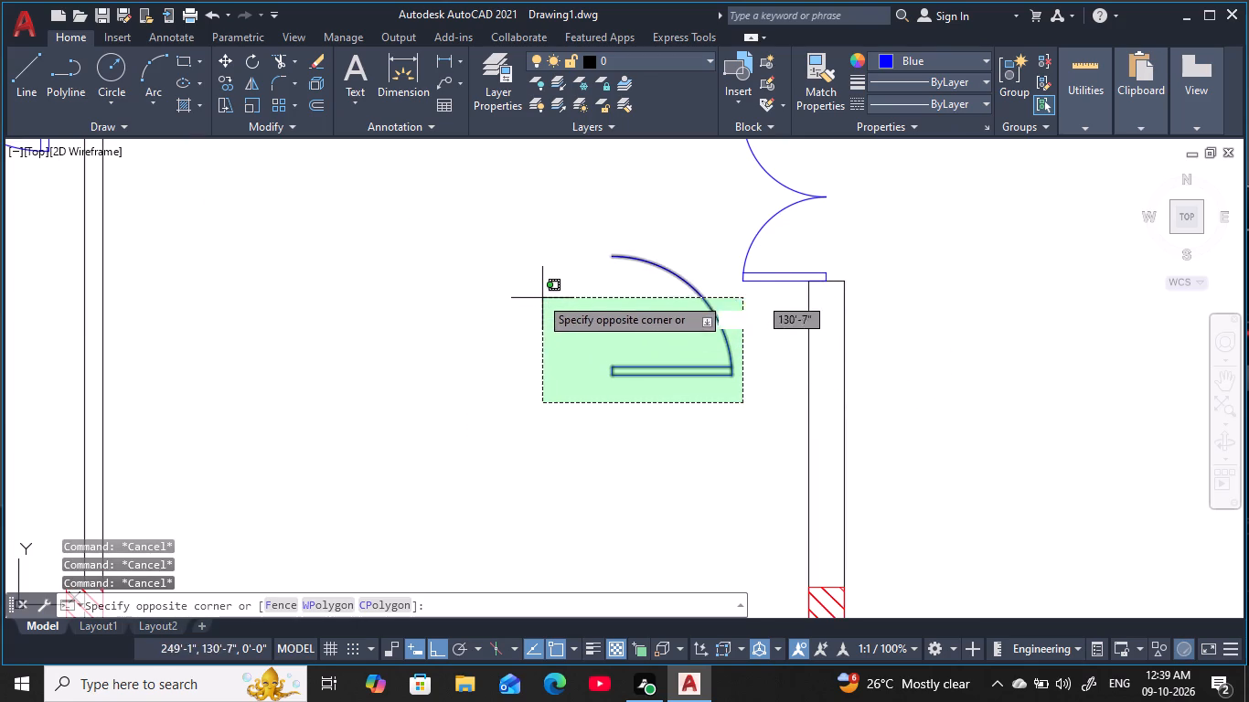
pyautogui.press('Escape')
pyautogui.press('Escape')
pyautogui.click(548, 205)
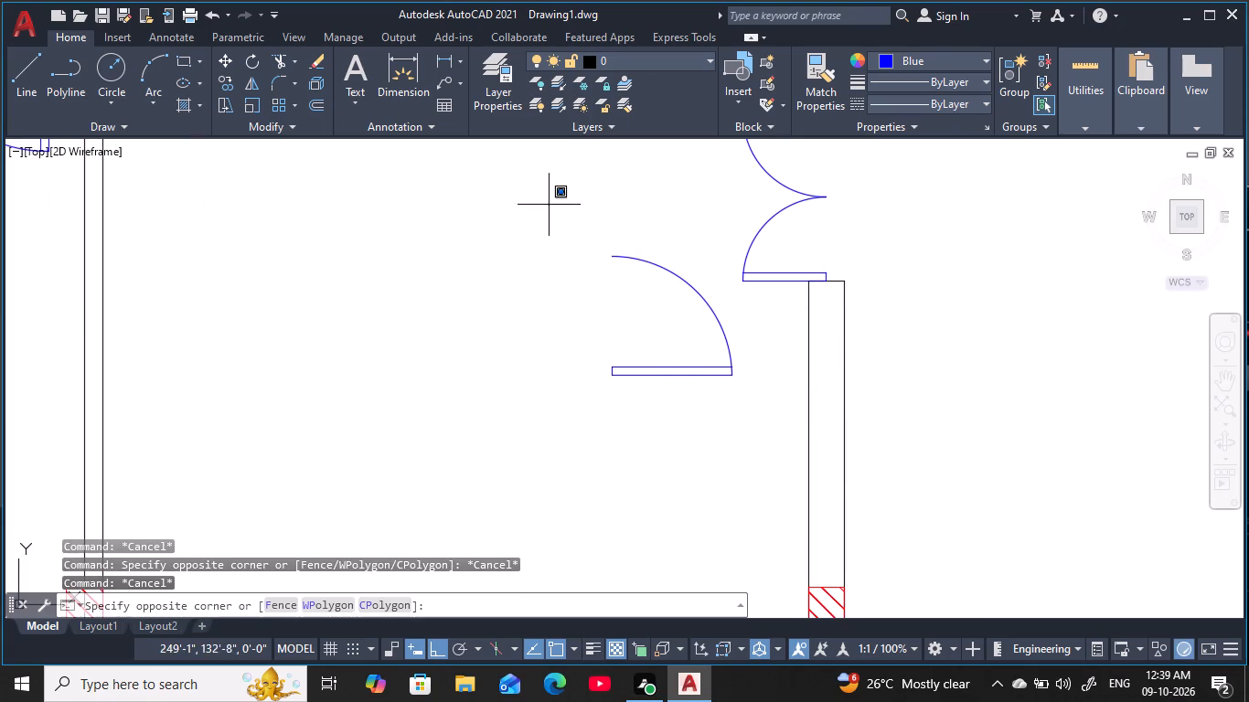
pyautogui.click(739, 469)
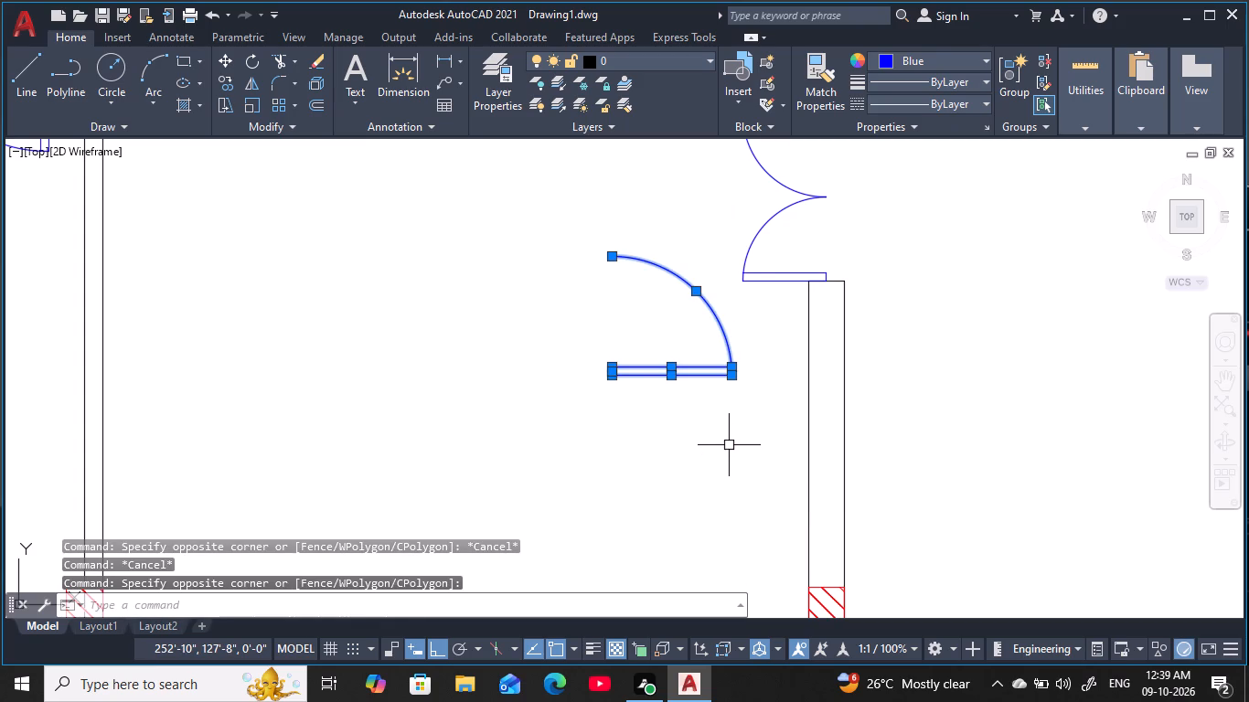
pyautogui.write('M')
pyautogui.press('space')
pyautogui.click(615, 255)
pyautogui.scroll(-2, 615, 247)
pyautogui.moveTo(615, 246); pyautogui.dragTo(633, 401, button='middle')
pyautogui.scroll(3, 601, 249)
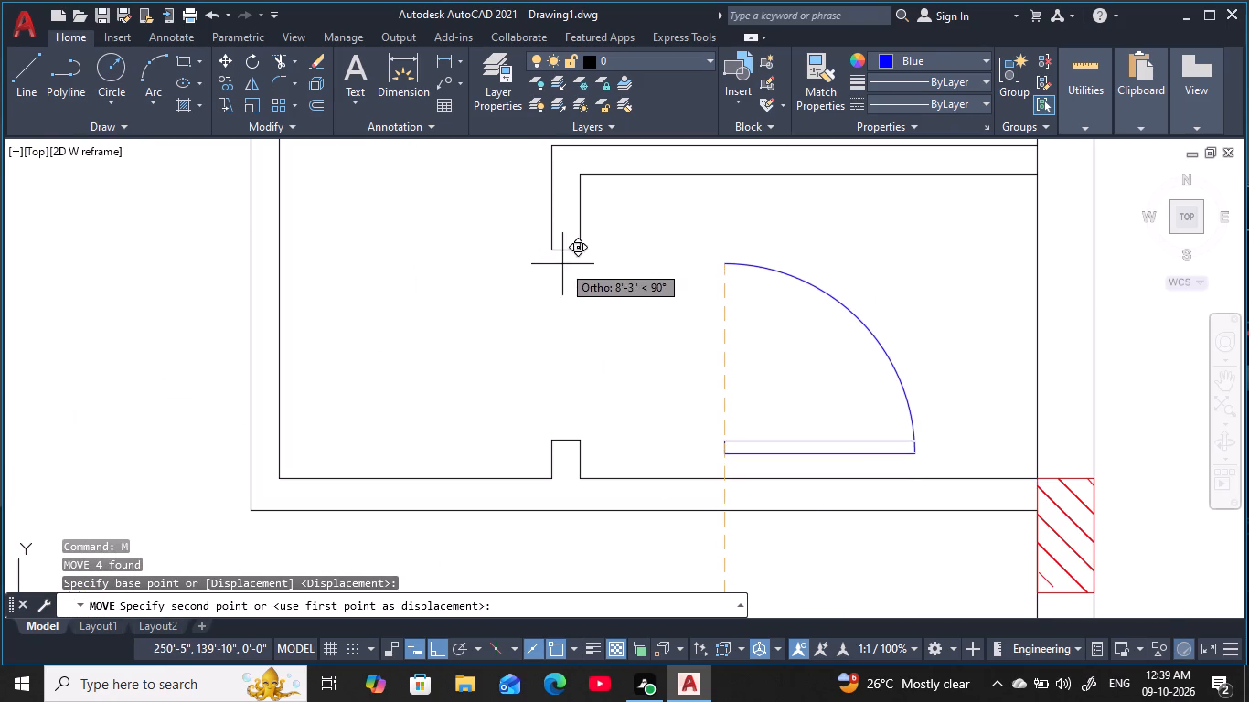
pyautogui.click(561, 252)
pyautogui.scroll(-3, 569, 257)
pyautogui.moveTo(581, 261); pyautogui.dragTo(583, 263, button='middle')
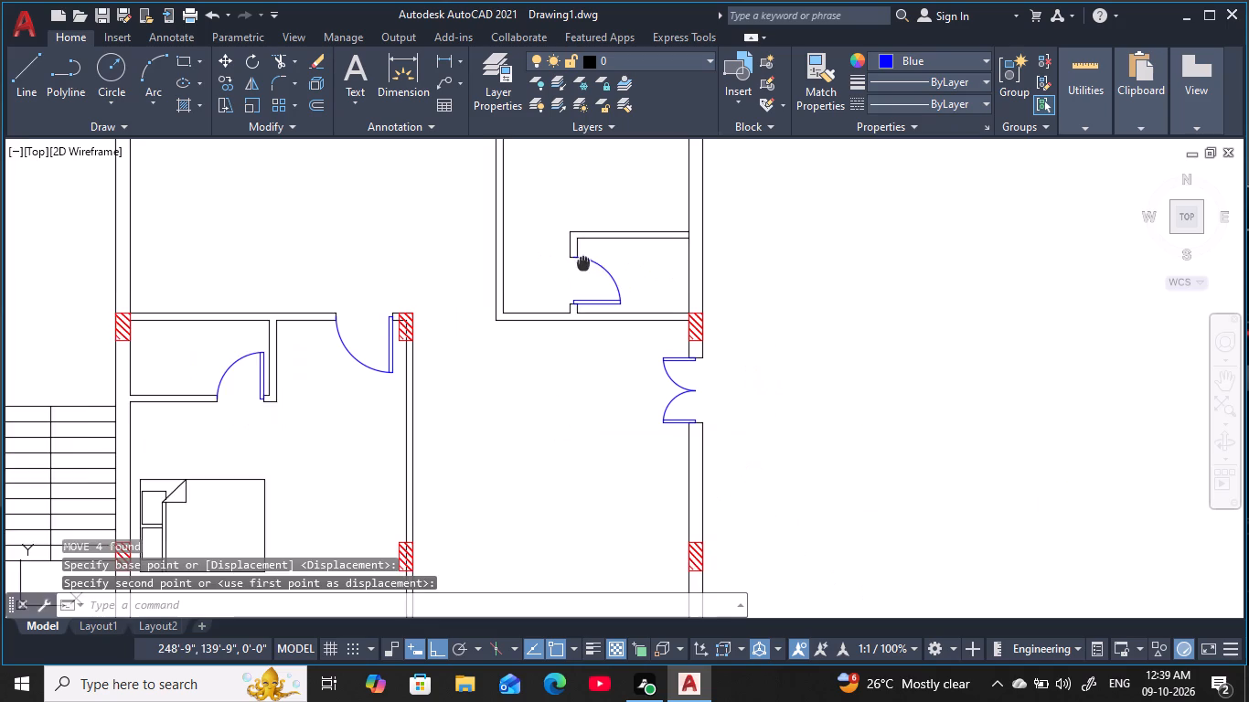
pyautogui.moveTo(583, 263); pyautogui.dragTo(625, 263, button='middle')
pyautogui.press('Escape')
pyautogui.press('Escape')
pyautogui.press('Escape')
pyautogui.press('Escape')
pyautogui.press('Escape')
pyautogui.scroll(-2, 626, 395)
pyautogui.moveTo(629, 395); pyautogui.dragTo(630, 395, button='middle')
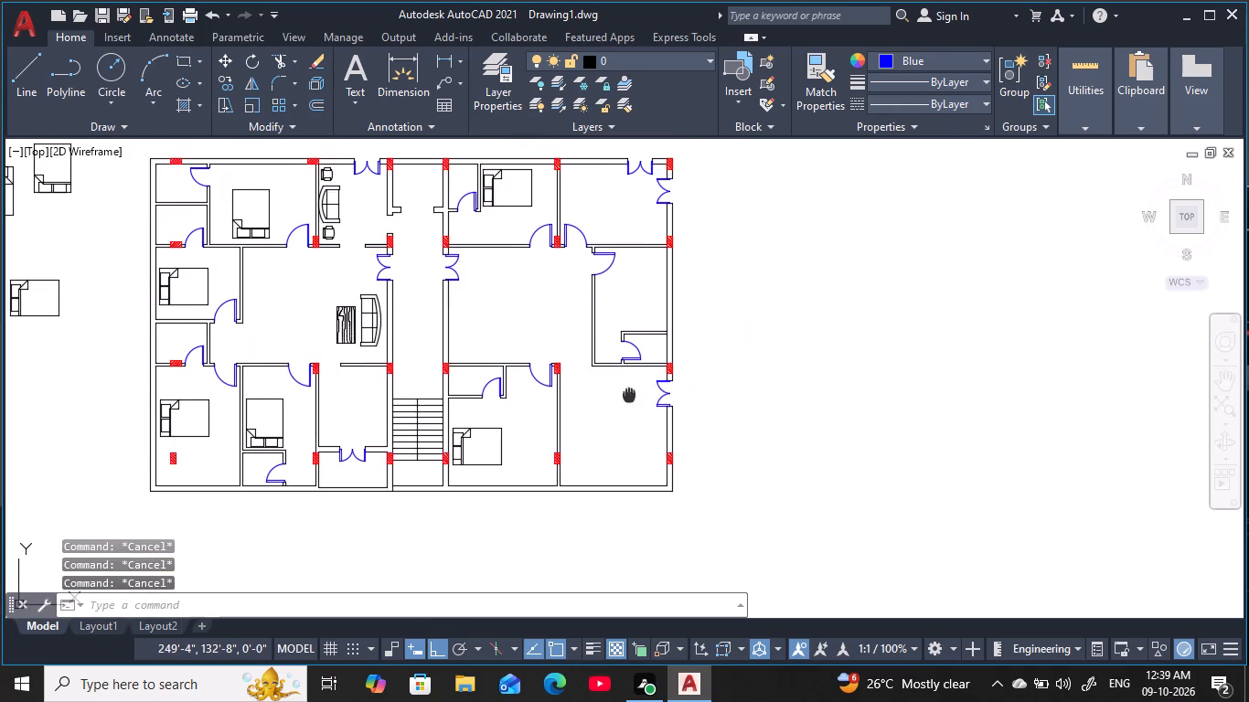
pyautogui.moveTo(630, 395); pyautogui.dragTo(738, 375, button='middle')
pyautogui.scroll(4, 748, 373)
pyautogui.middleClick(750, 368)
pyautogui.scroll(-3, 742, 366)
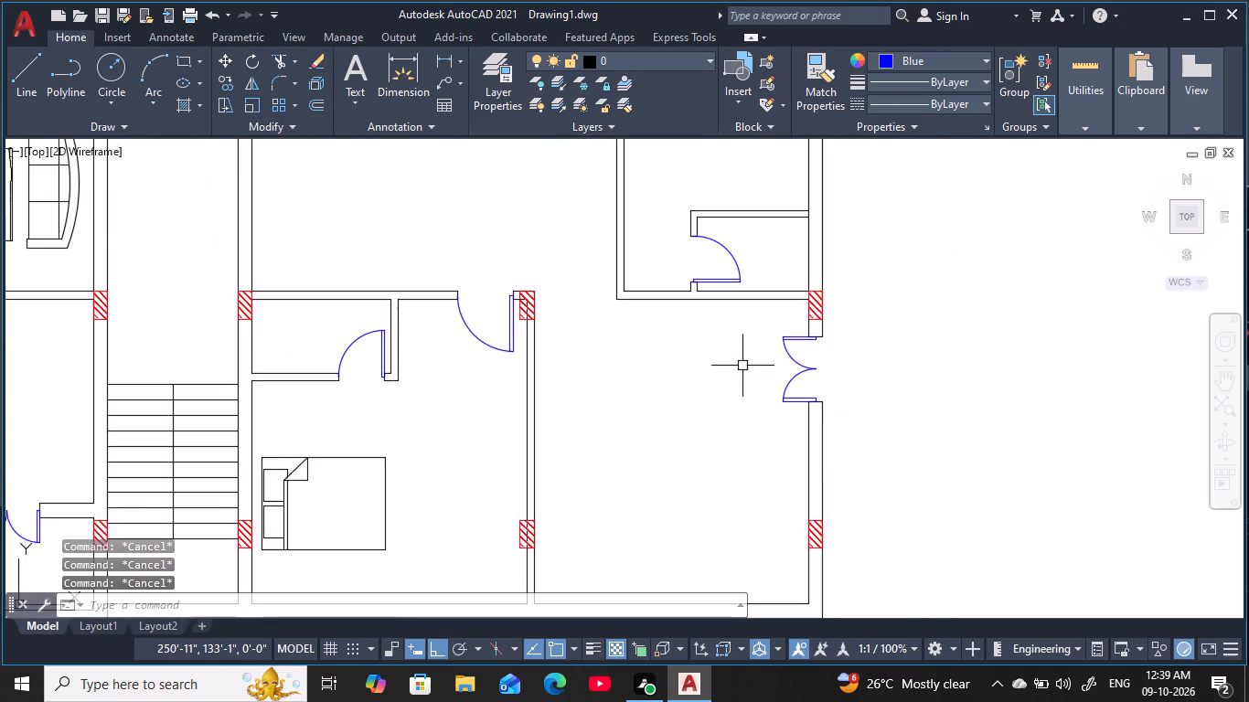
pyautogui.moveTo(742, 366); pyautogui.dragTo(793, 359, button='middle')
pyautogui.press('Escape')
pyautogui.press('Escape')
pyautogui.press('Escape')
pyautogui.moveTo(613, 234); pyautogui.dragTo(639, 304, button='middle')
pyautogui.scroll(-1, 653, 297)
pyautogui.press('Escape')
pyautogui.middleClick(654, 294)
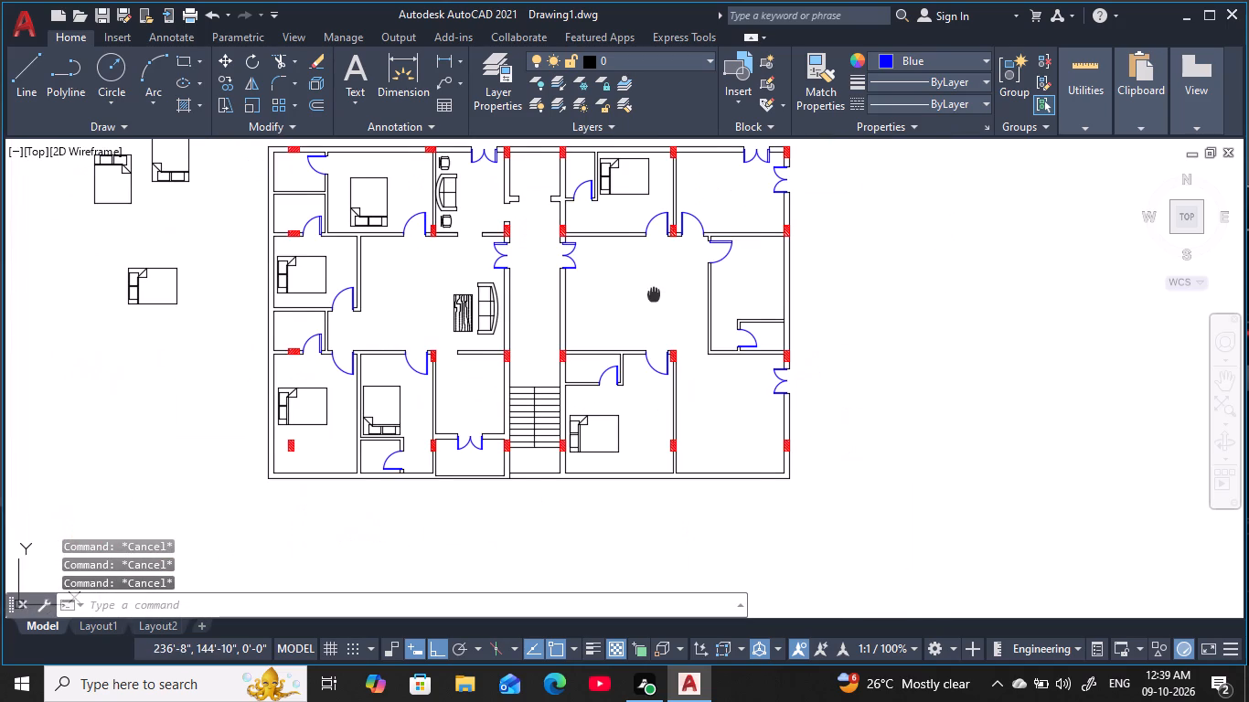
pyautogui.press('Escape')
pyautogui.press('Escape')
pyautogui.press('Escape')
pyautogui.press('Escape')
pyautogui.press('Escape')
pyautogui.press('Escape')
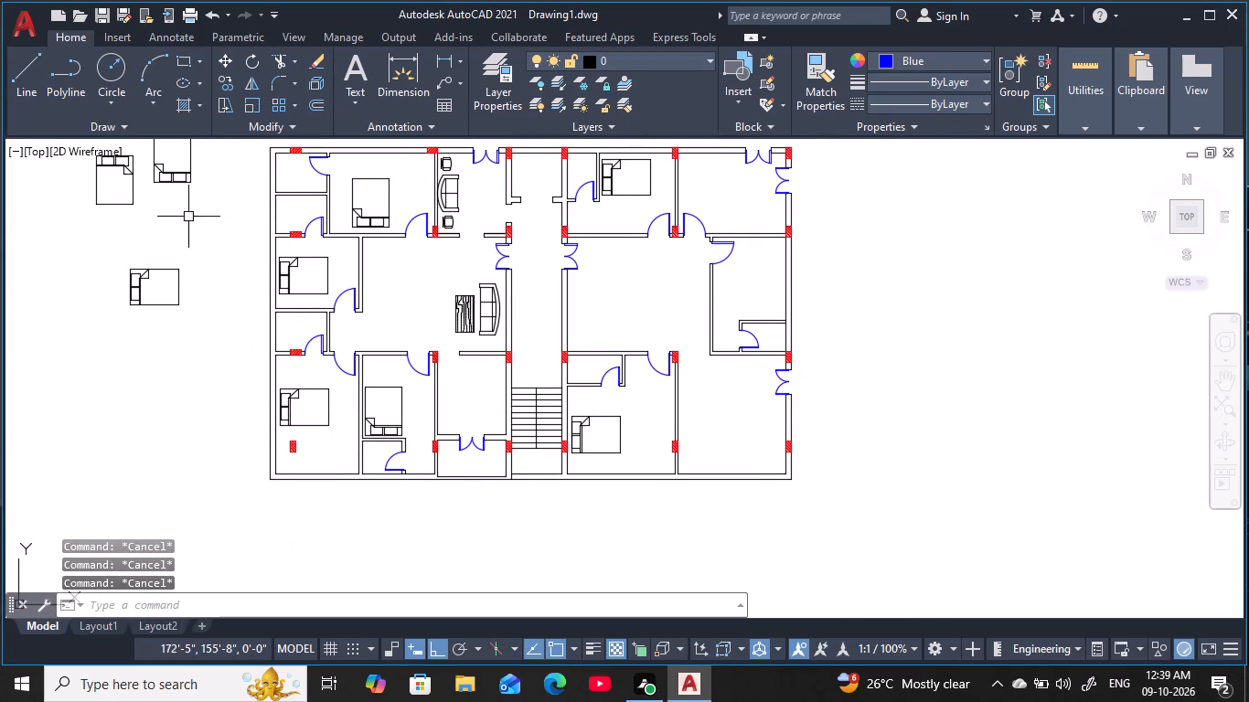
# Move the spare bed with its pillows to the south from outside the plan into the east room, just north of the small enclosure.
pyautogui.click(176, 180)
pyautogui.press('m')
pyautogui.press('space')
pyautogui.click(184, 184)
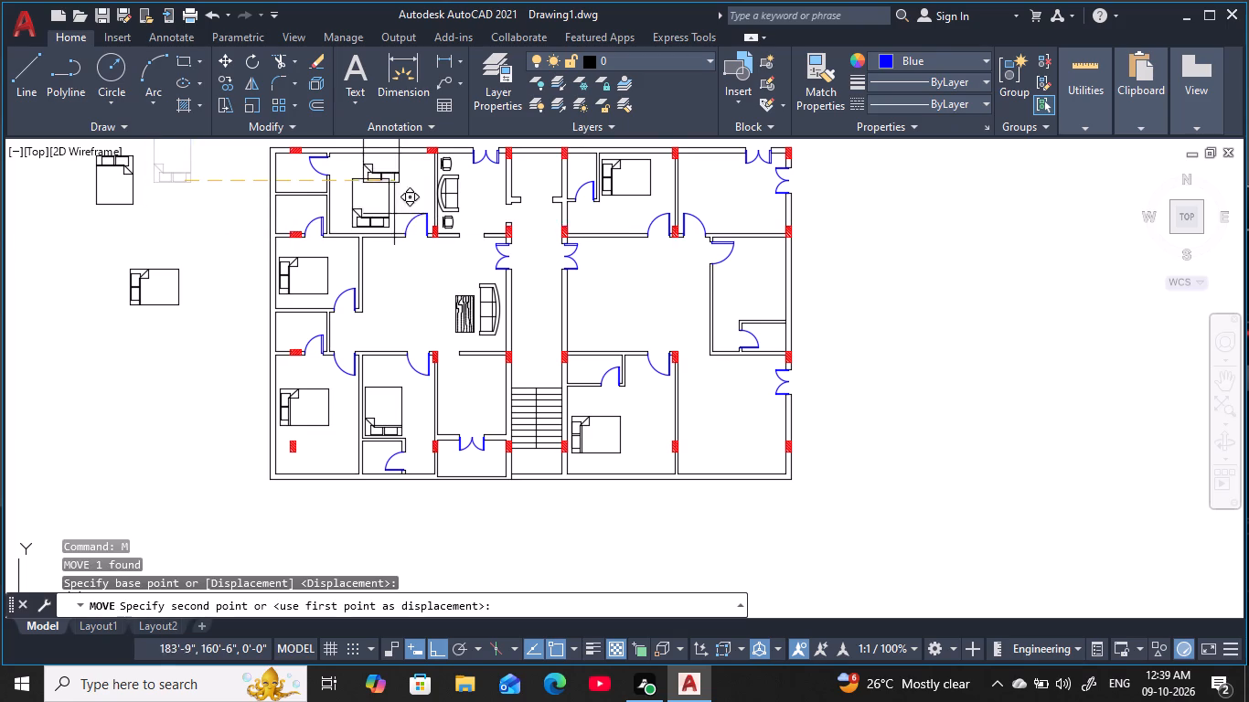
pyautogui.moveTo(859, 303); pyautogui.dragTo(766, 332, button='middle')
pyautogui.press('F8')
pyautogui.scroll(3, 672, 342)
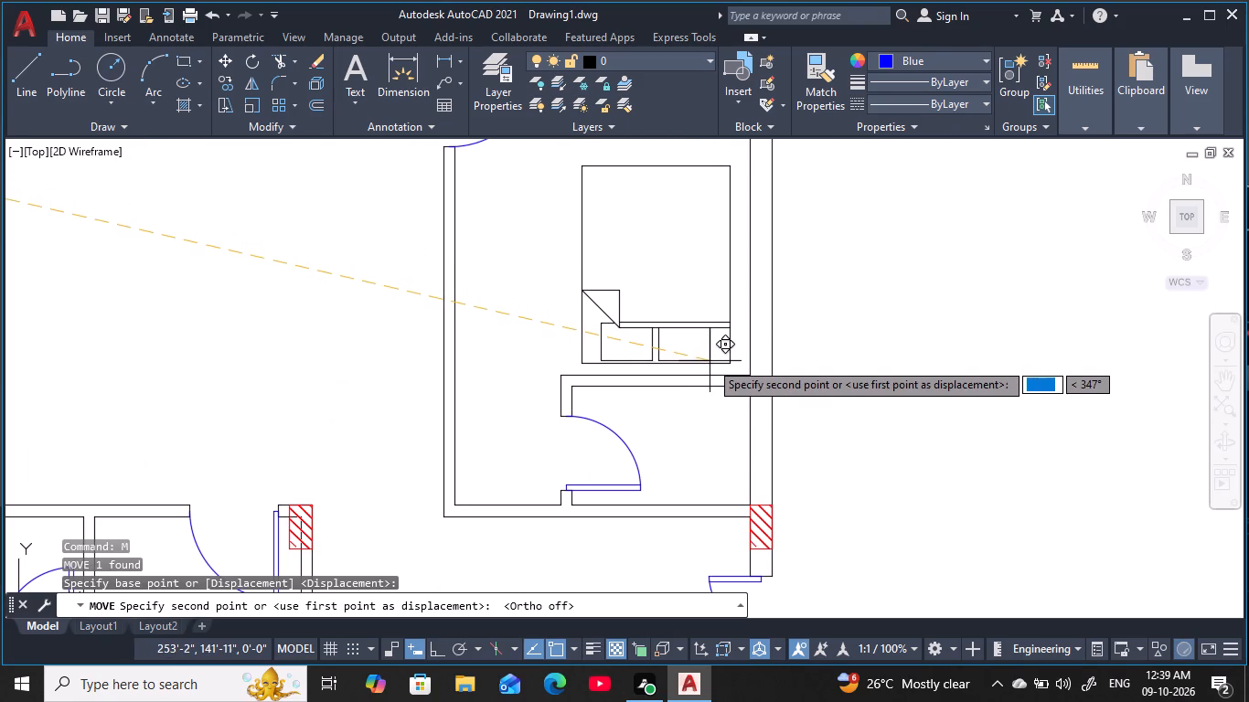
pyautogui.click(707, 364)
pyautogui.scroll(-2, 707, 365)
pyautogui.moveTo(711, 365); pyautogui.dragTo(776, 356, button='middle')
pyautogui.press('Escape')
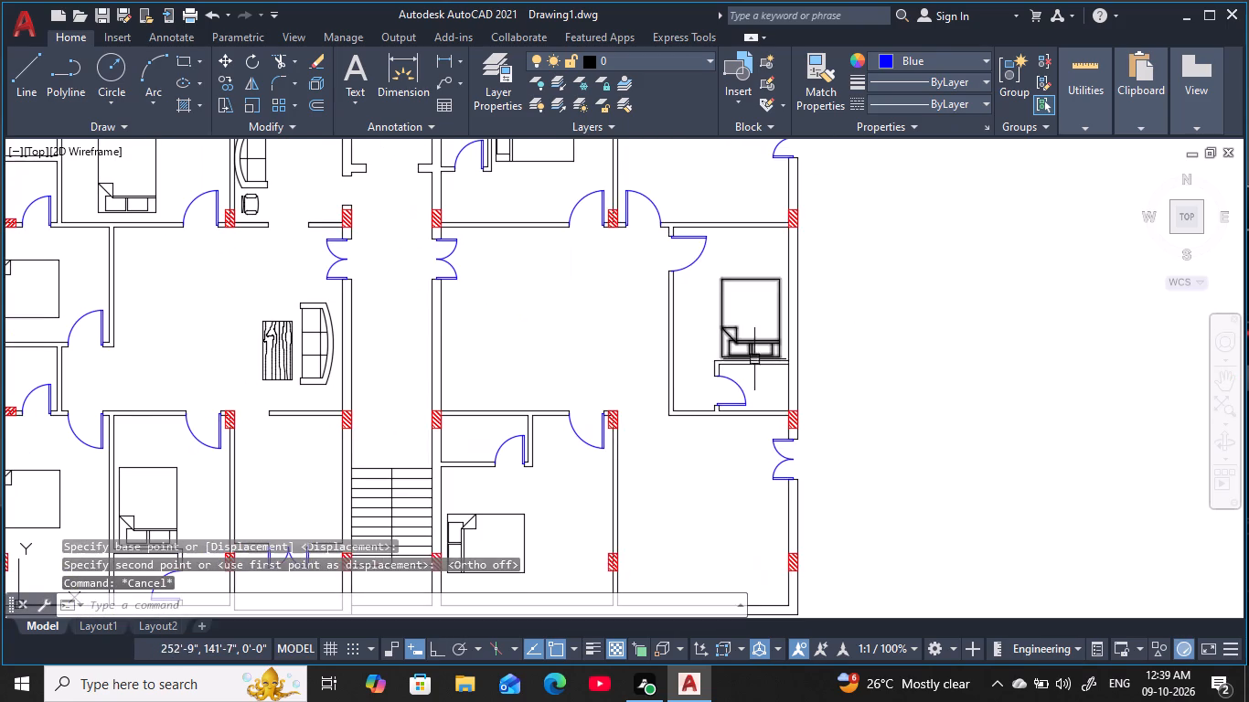
pyautogui.press('Escape')
pyautogui.press('Escape')
pyautogui.press('Escape')
pyautogui.press('Escape')
pyautogui.press('Escape')
pyautogui.press('Escape')
pyautogui.press('Escape')
pyautogui.press('Escape')
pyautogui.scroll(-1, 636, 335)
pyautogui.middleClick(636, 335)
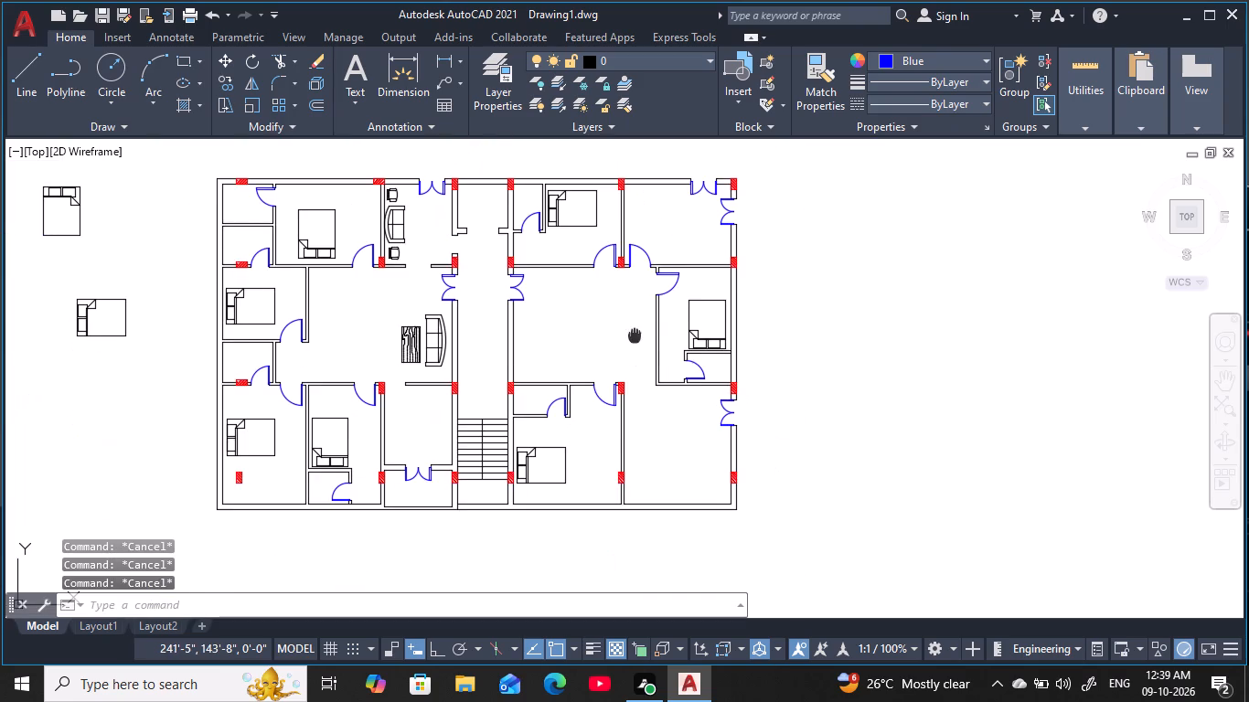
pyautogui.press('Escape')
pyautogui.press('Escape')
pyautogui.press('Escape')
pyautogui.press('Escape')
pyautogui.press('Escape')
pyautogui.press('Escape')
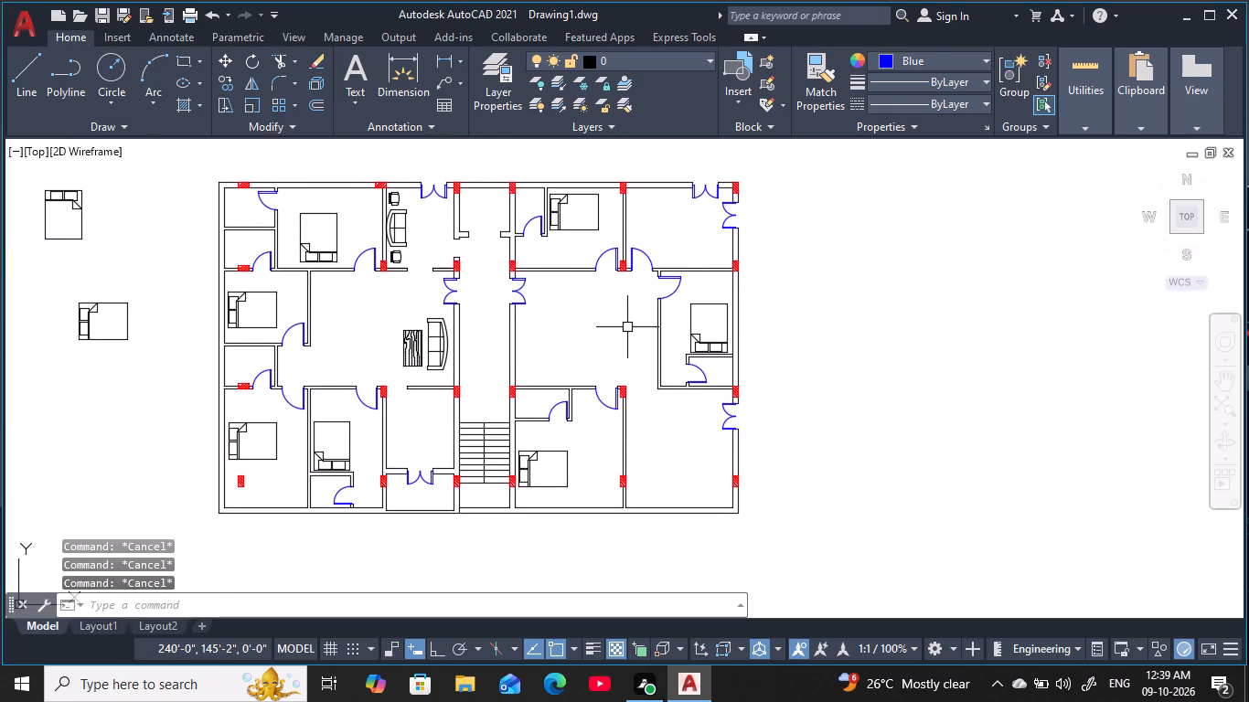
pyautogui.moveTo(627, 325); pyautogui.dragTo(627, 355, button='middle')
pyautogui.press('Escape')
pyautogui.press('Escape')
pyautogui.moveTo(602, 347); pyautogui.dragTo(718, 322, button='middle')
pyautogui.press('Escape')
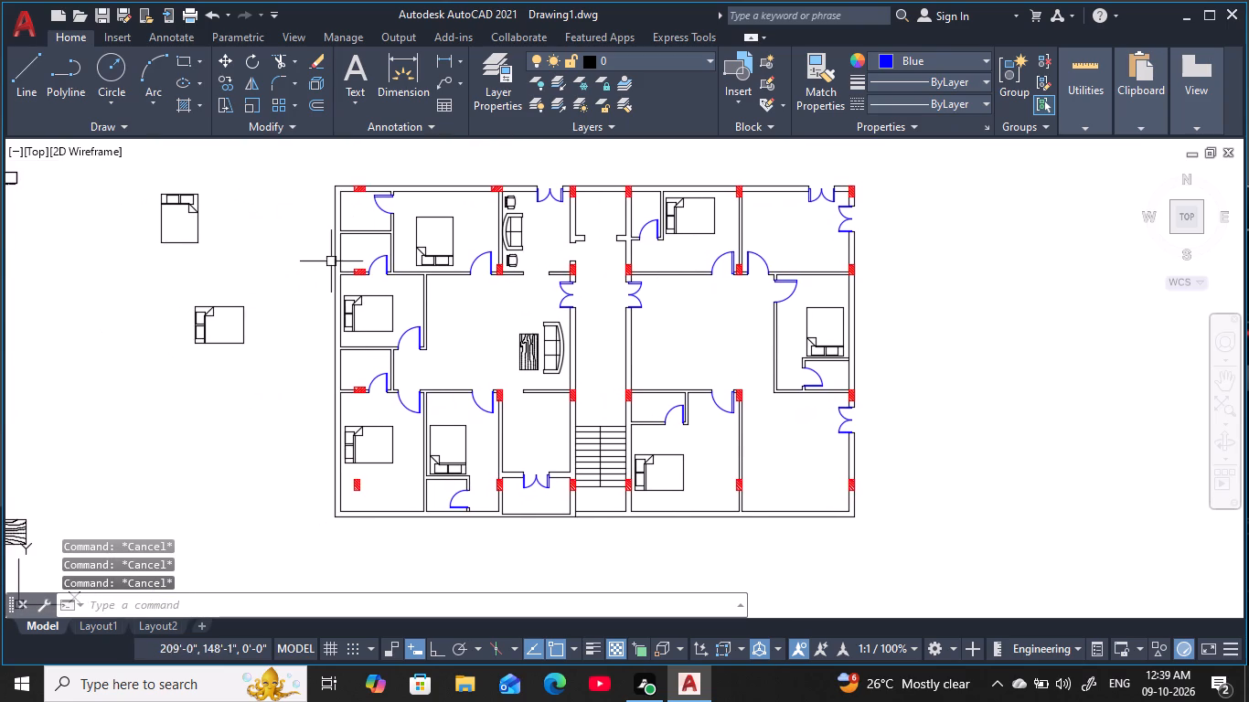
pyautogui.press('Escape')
# Rotate the loose long, narrow furniture unit northwest of the plan by 90° with Ortho on.
pyautogui.scroll(-2, 216, 280)
pyautogui.moveTo(221, 281); pyautogui.dragTo(388, 290, button='middle')
pyautogui.press('Escape')
pyautogui.scroll(3, 383, 307)
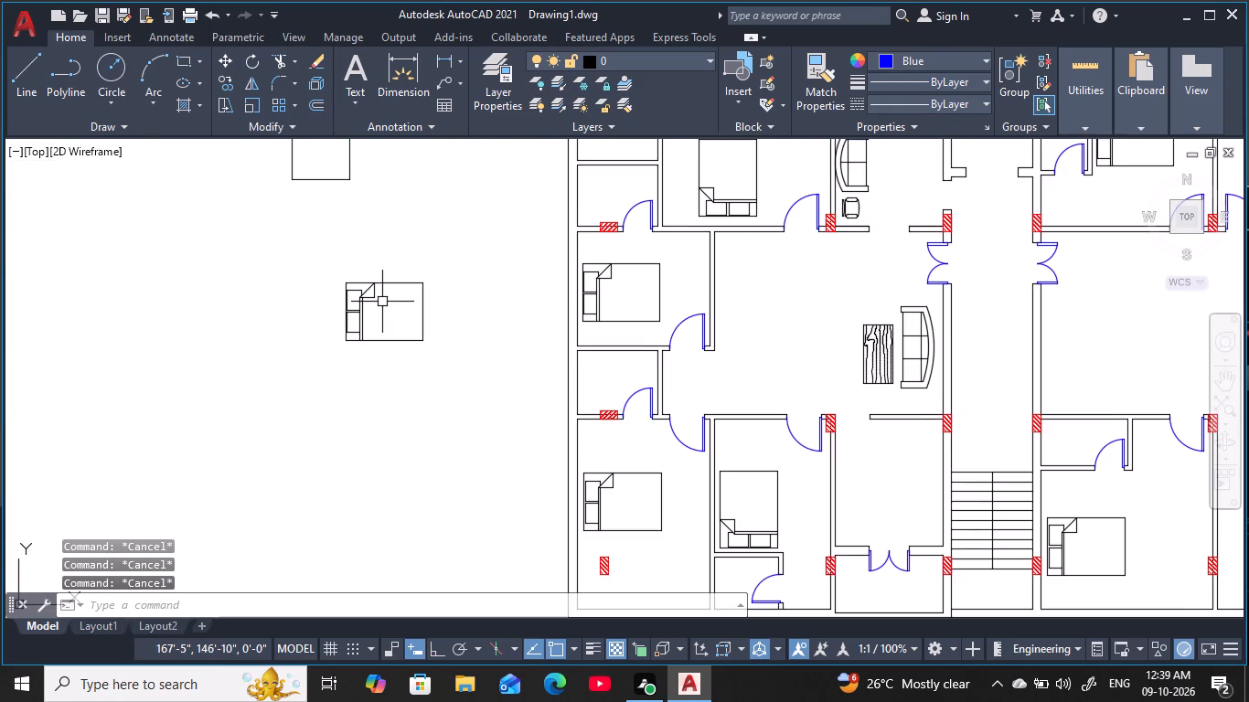
pyautogui.moveTo(384, 303); pyautogui.dragTo(317, 322, button='middle')
pyautogui.scroll(-3, 315, 317)
pyautogui.moveTo(237, 276); pyautogui.dragTo(370, 300, button='middle')
pyautogui.scroll(3, 338, 271)
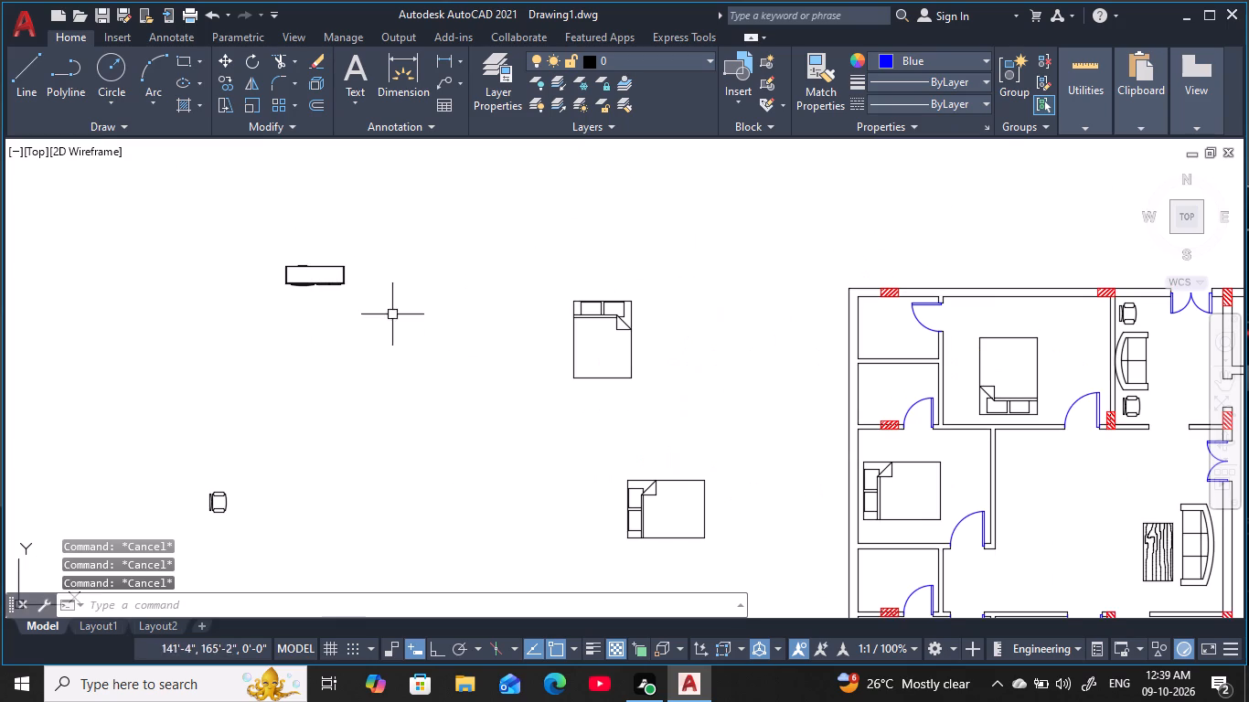
pyautogui.click(411, 330)
pyautogui.click(186, 191)
pyautogui.press('r')
pyautogui.write('O')
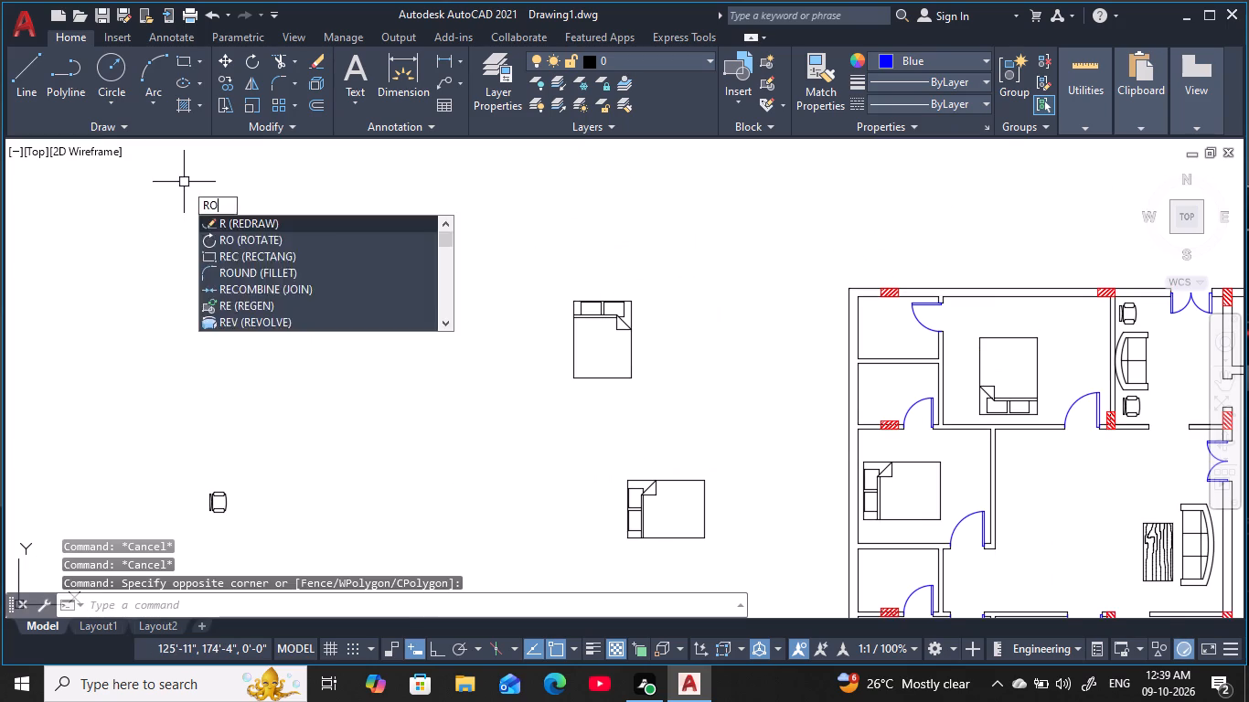
pyautogui.press('space')
pyautogui.click(253, 229)
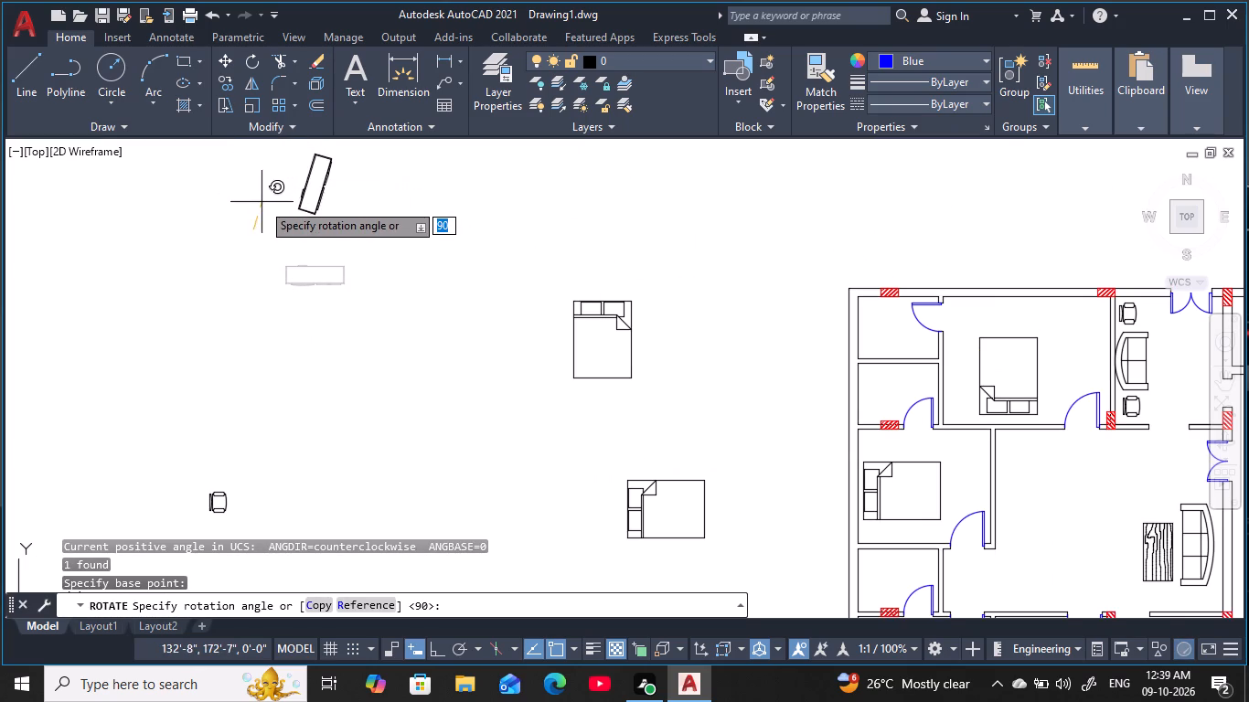
pyautogui.press('F8')
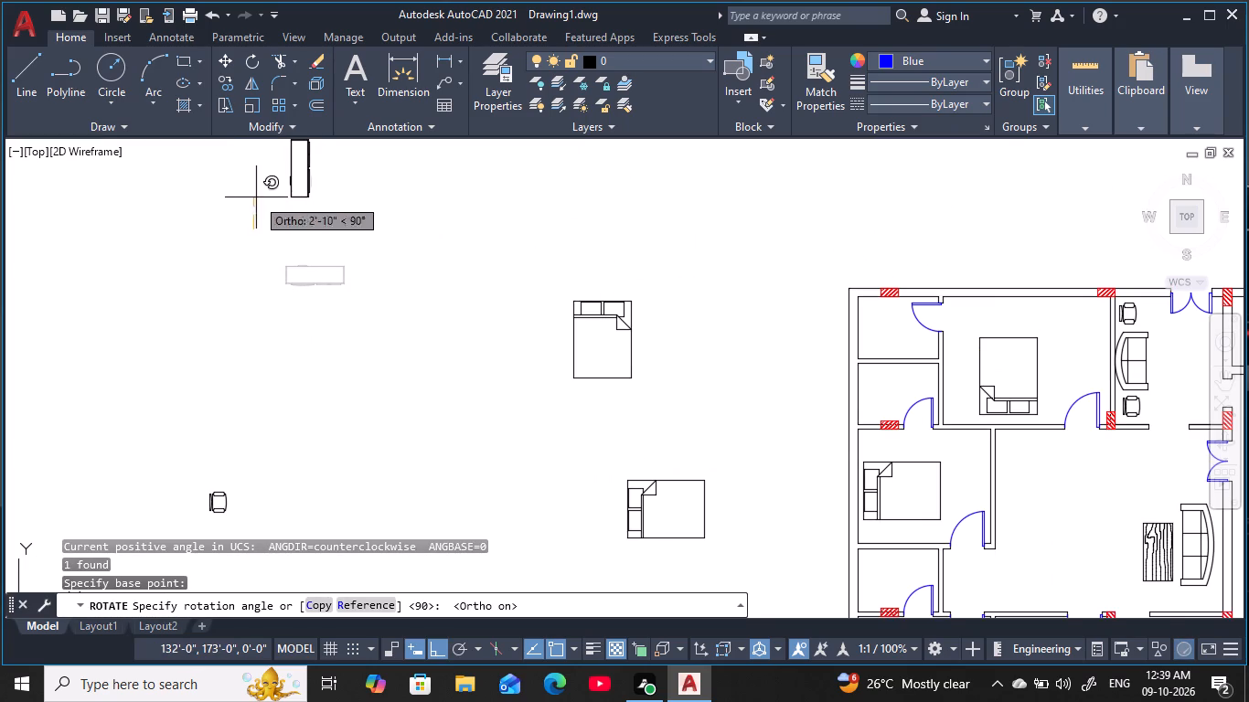
pyautogui.click(257, 197)
pyautogui.moveTo(257, 194); pyautogui.dragTo(275, 291, button='middle')
pyautogui.press('Escape')
pyautogui.press('Escape')
pyautogui.press('Escape')
pyautogui.press('Escape')
pyautogui.press('Escape')
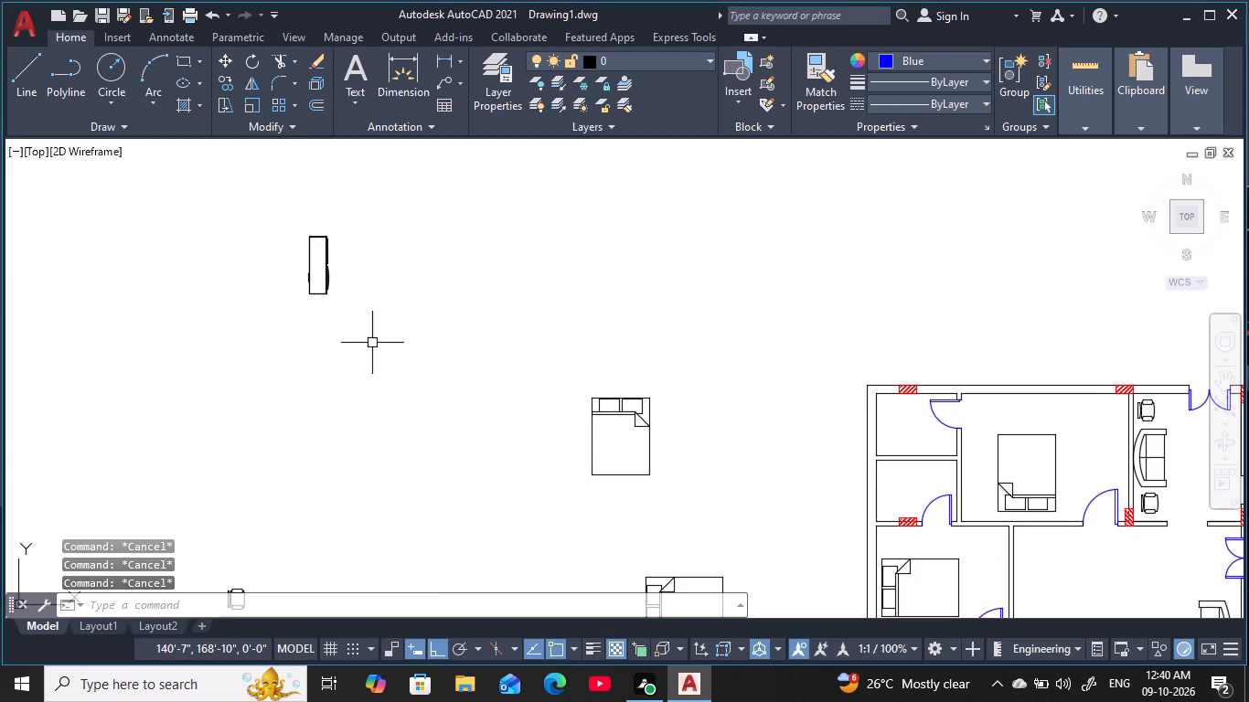
# Move the rotated narrow unit into the west unit's living room, beside its west wall and facing the sofa, with Ortho off.
pyautogui.press('Escape')
pyautogui.press('Escape')
pyautogui.click(375, 343)
pyautogui.click(214, 169)
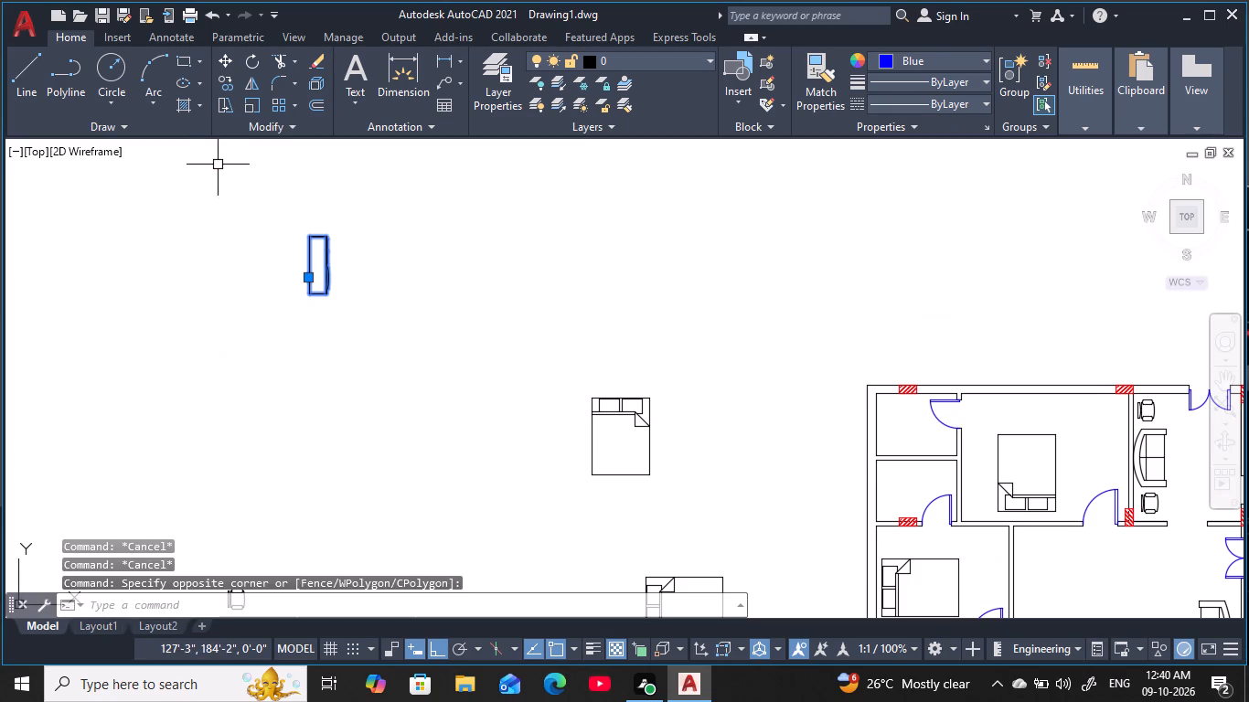
pyautogui.press('m')
pyautogui.press('space')
pyautogui.click(319, 269)
pyautogui.moveTo(598, 291); pyautogui.dragTo(467, 246, button='middle')
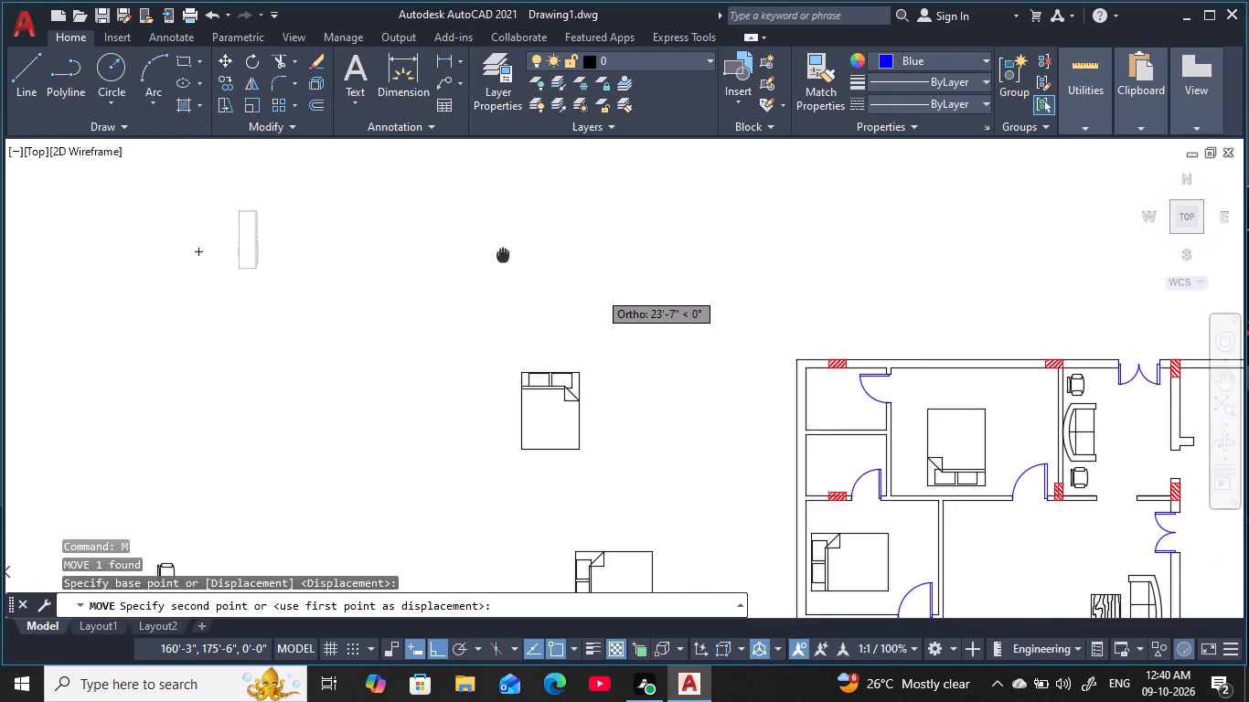
pyautogui.moveTo(467, 246); pyautogui.dragTo(318, 195, button='middle')
pyautogui.scroll(-1, 431, 236)
pyautogui.scroll(1, 666, 439)
pyautogui.press('F8')
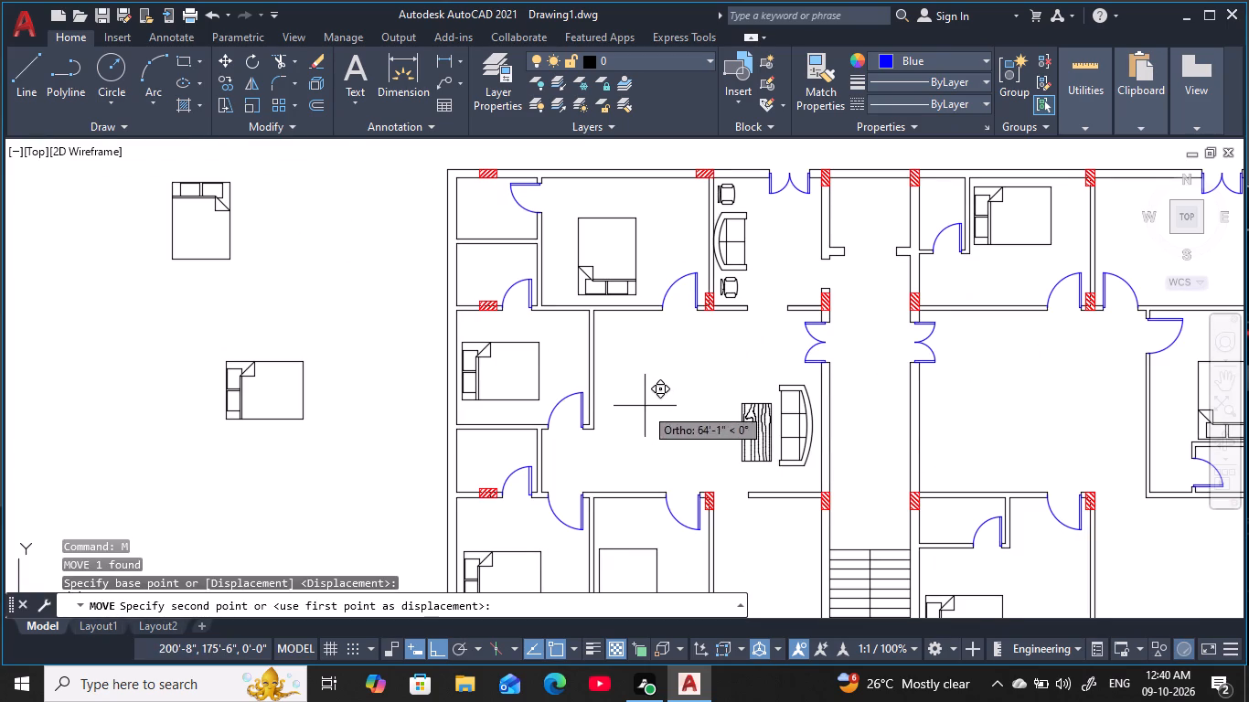
pyautogui.scroll(2, 617, 375)
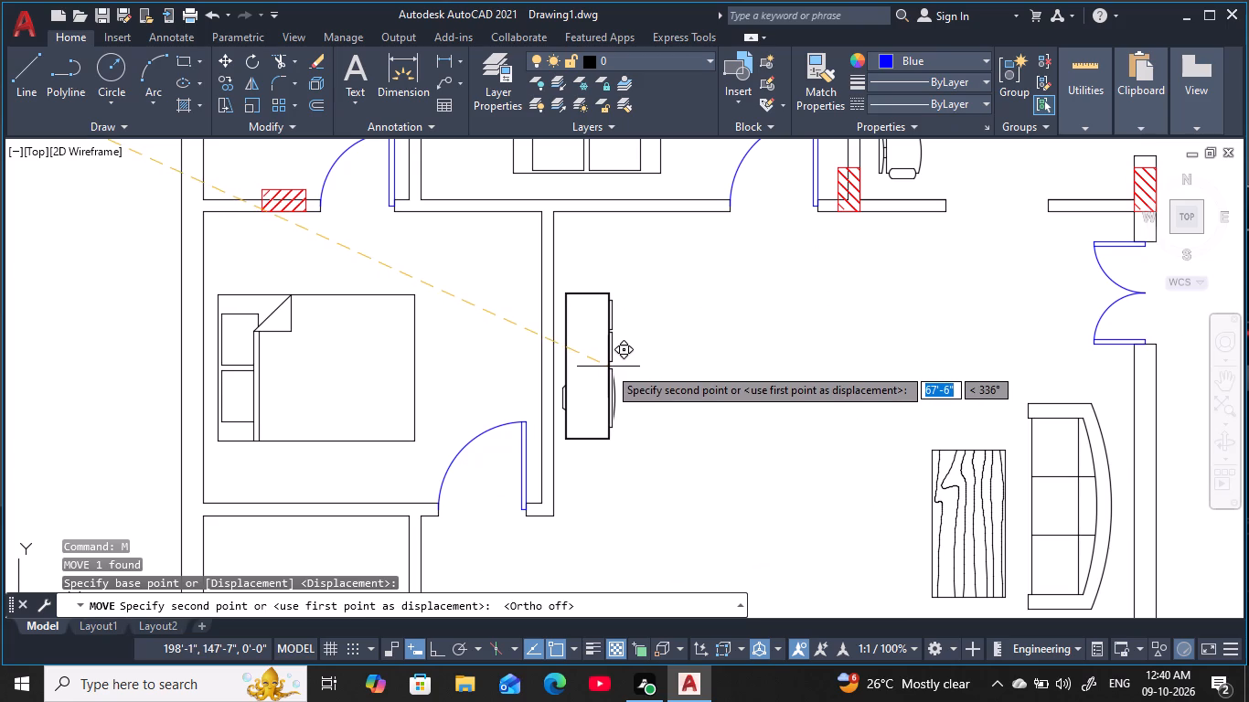
pyautogui.click(608, 367)
pyautogui.scroll(-2, 678, 356)
pyautogui.moveTo(715, 357); pyautogui.dragTo(528, 306, button='middle')
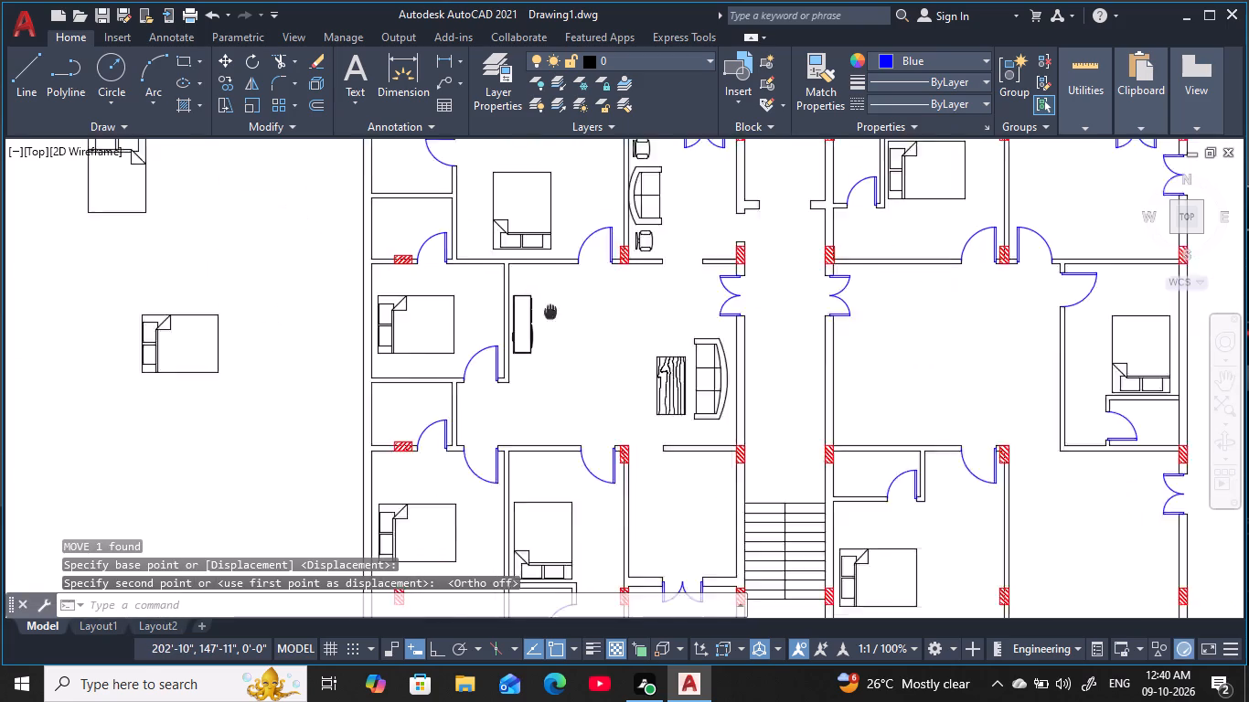
pyautogui.moveTo(528, 306); pyautogui.dragTo(396, 273, button='middle')
# Copy the sofa and wooden table from the west unit's living room into the east unit's living room.
pyautogui.scroll(-1, 460, 269)
pyautogui.moveTo(585, 300); pyautogui.dragTo(587, 300, button='middle')
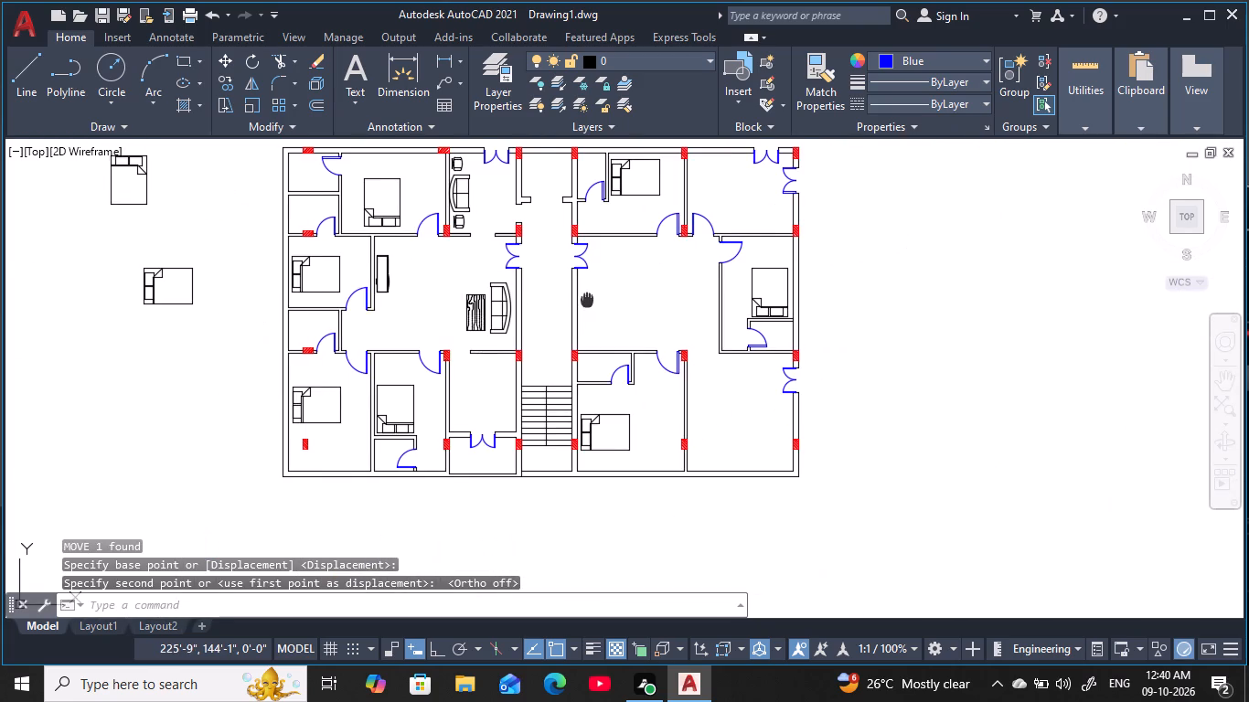
pyautogui.moveTo(587, 300); pyautogui.dragTo(608, 263, button='middle')
pyautogui.click(530, 287)
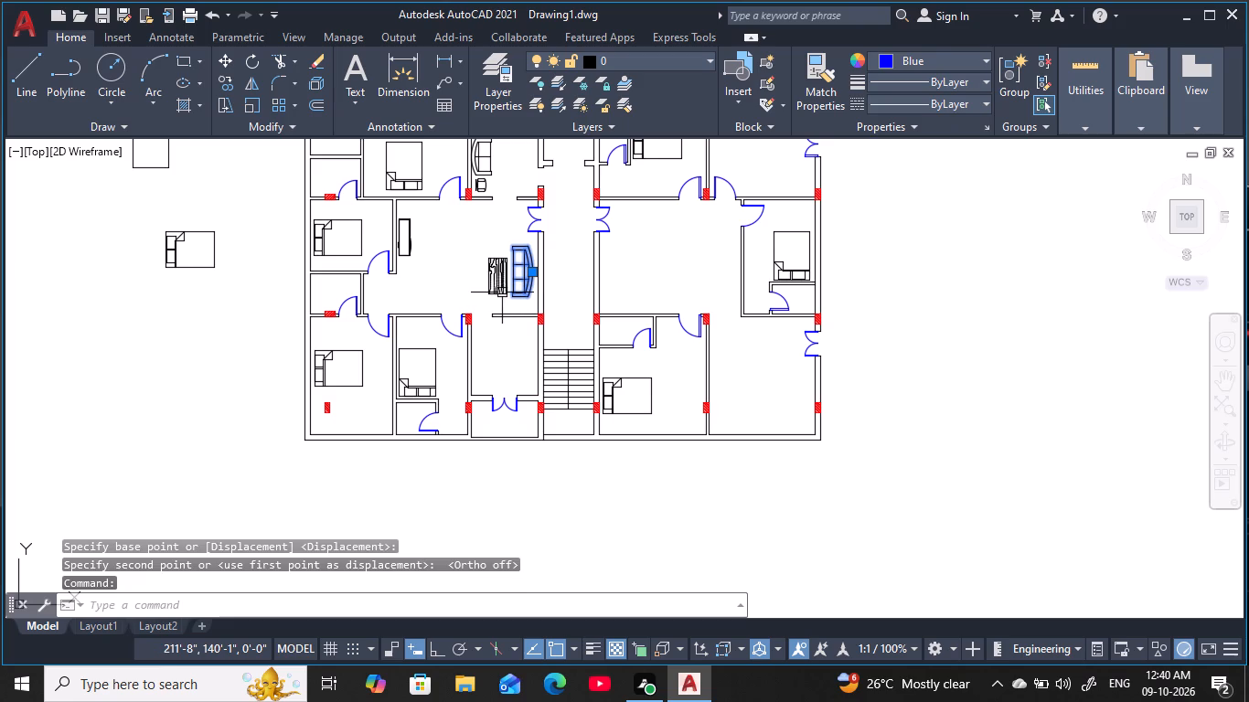
pyautogui.click(496, 292)
pyautogui.press('c')
pyautogui.write('O')
pyautogui.press('space')
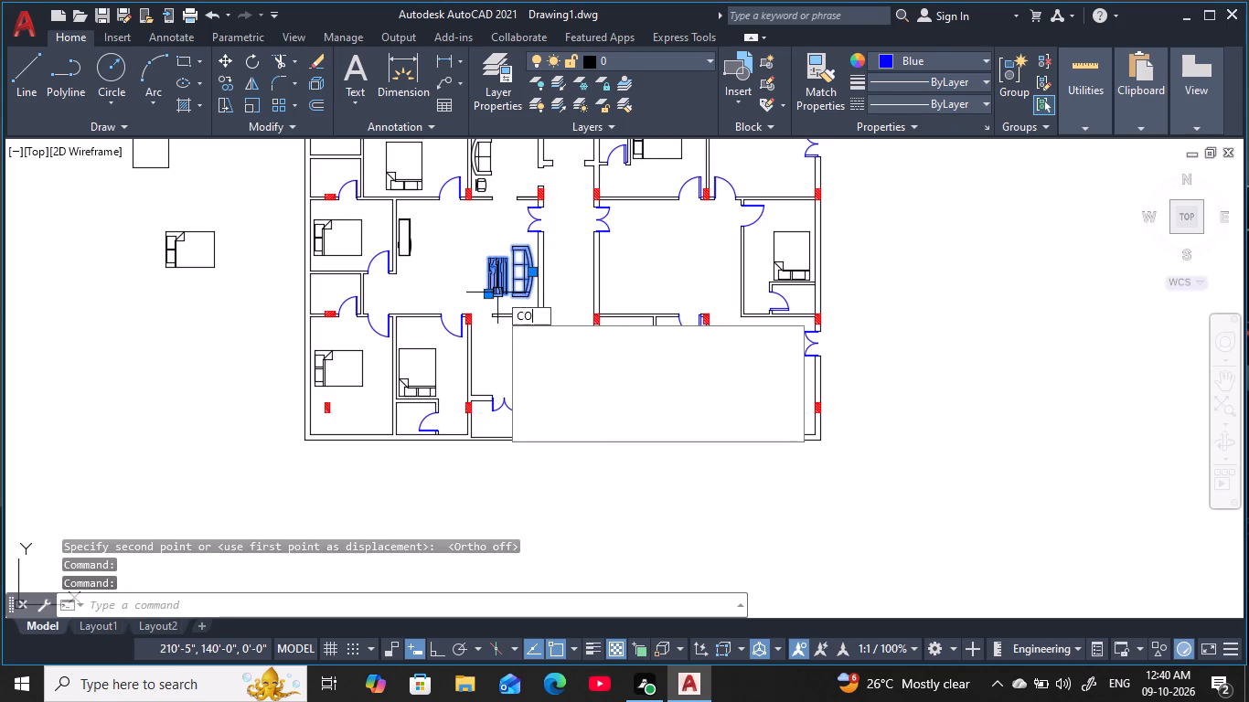
pyautogui.click(525, 287)
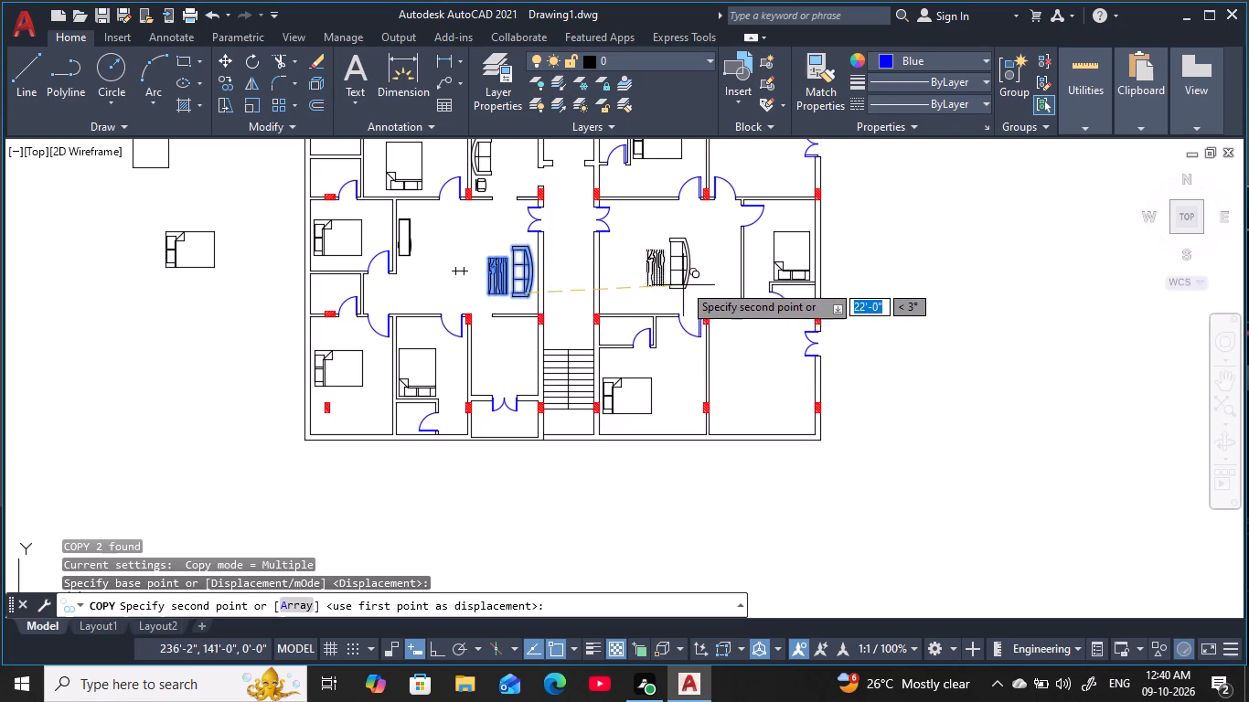
pyautogui.click(683, 281)
pyautogui.press('Escape')
pyautogui.press('Escape')
pyautogui.press('Escape')
pyautogui.press('Escape')
pyautogui.press('Escape')
pyautogui.press('Escape')
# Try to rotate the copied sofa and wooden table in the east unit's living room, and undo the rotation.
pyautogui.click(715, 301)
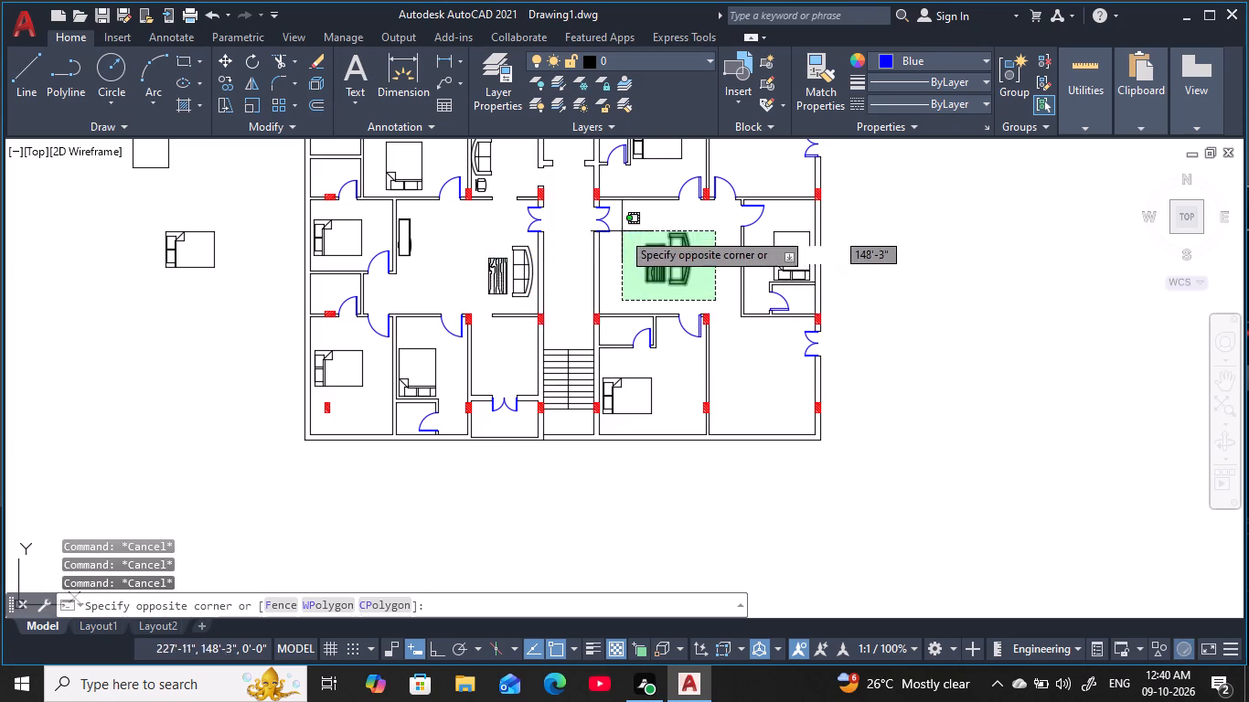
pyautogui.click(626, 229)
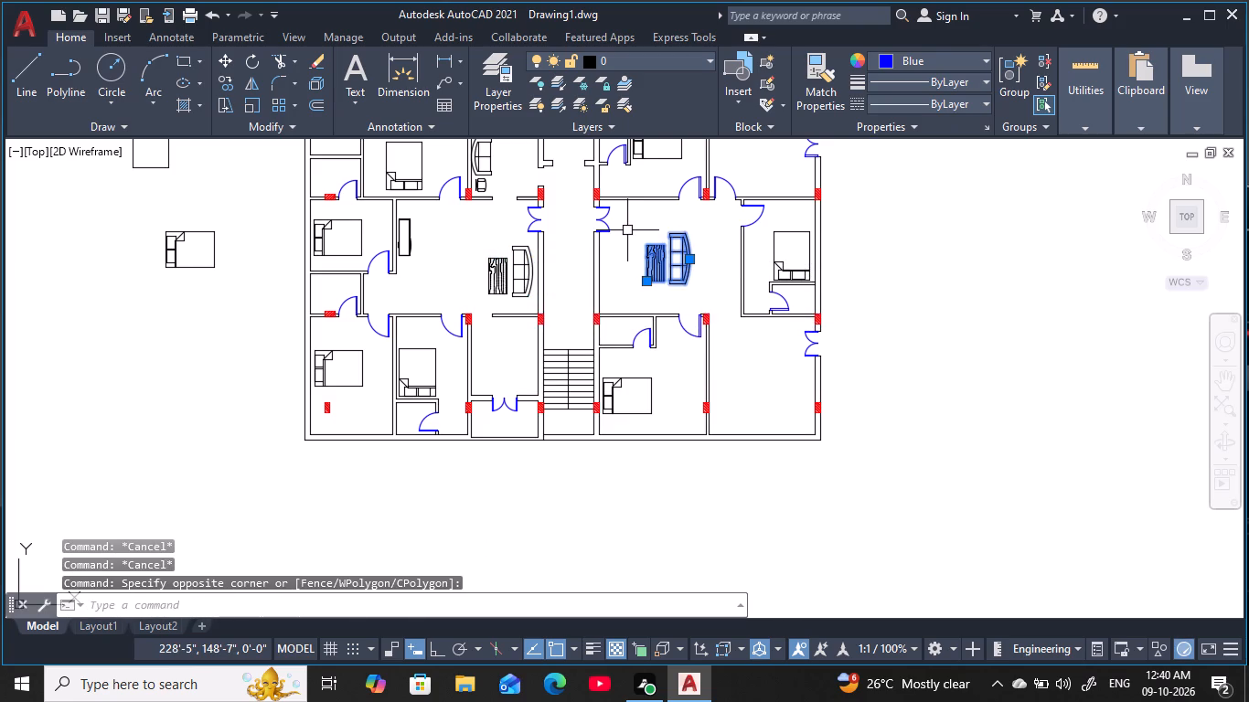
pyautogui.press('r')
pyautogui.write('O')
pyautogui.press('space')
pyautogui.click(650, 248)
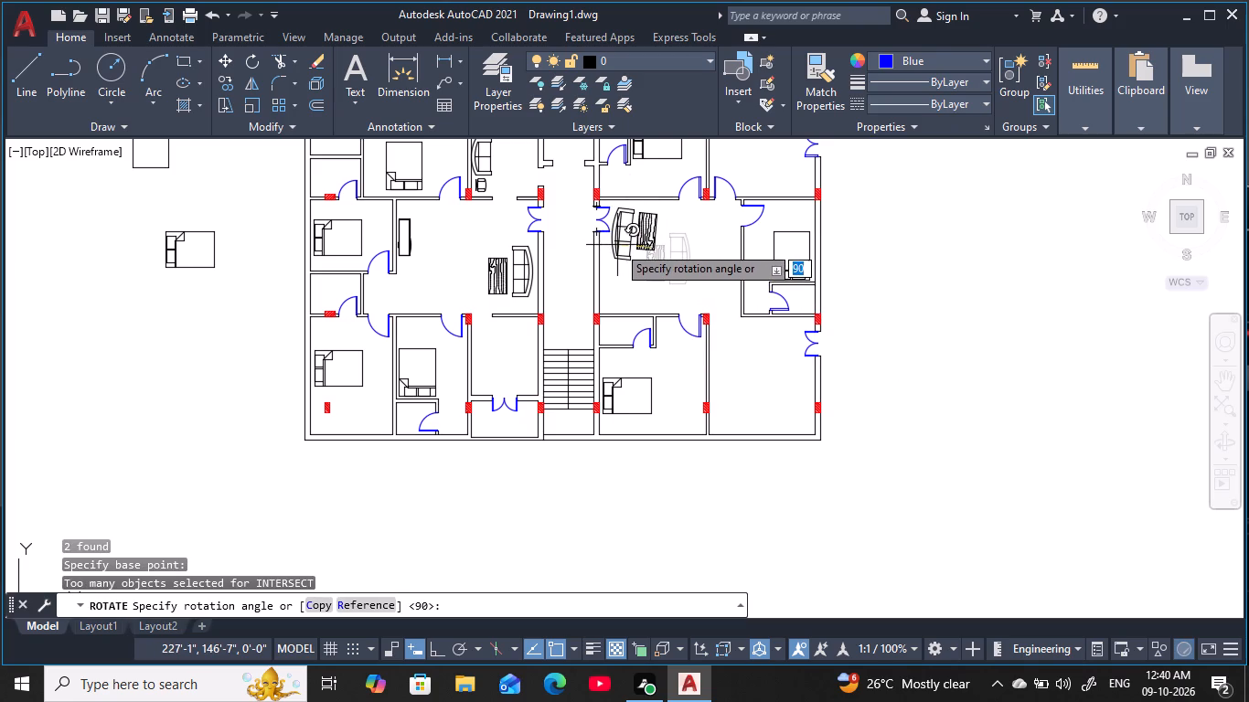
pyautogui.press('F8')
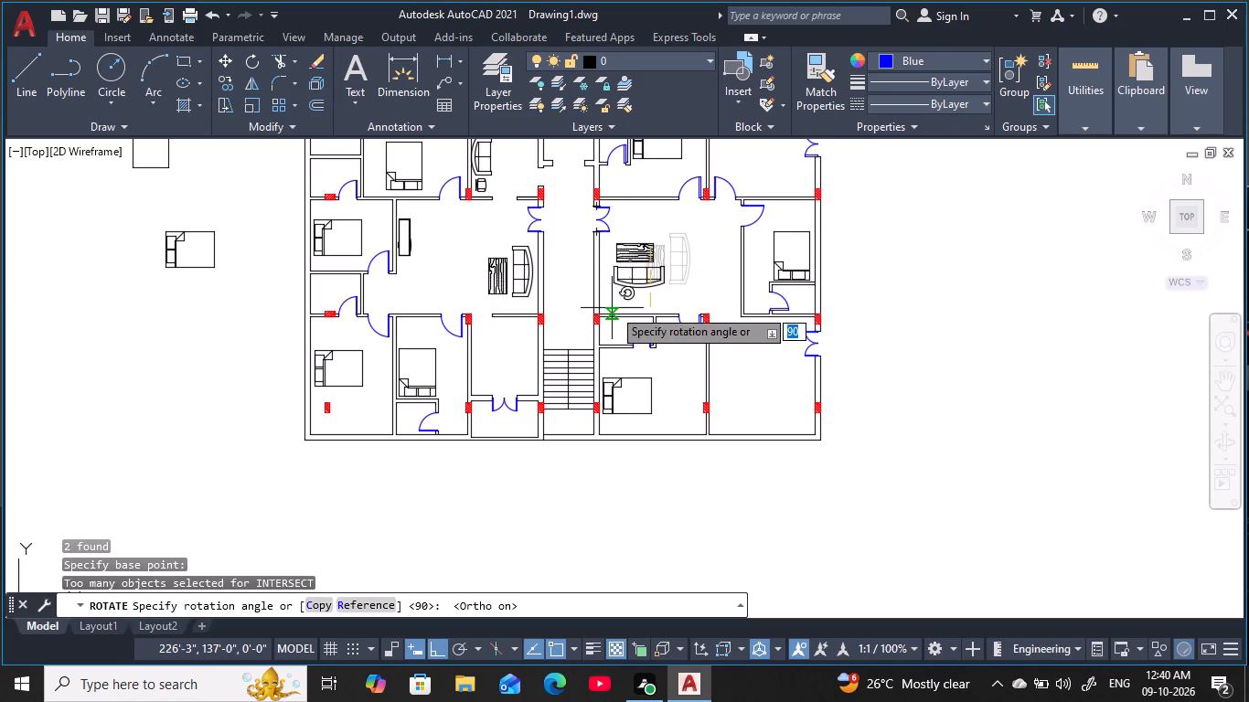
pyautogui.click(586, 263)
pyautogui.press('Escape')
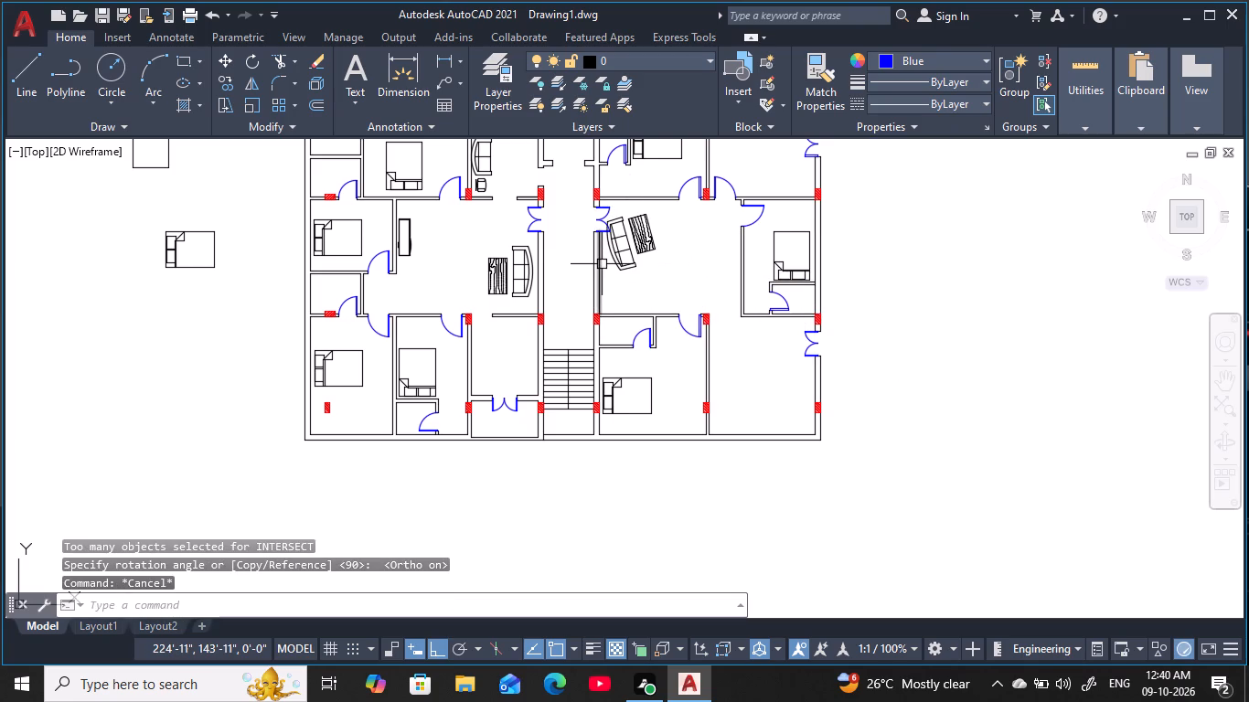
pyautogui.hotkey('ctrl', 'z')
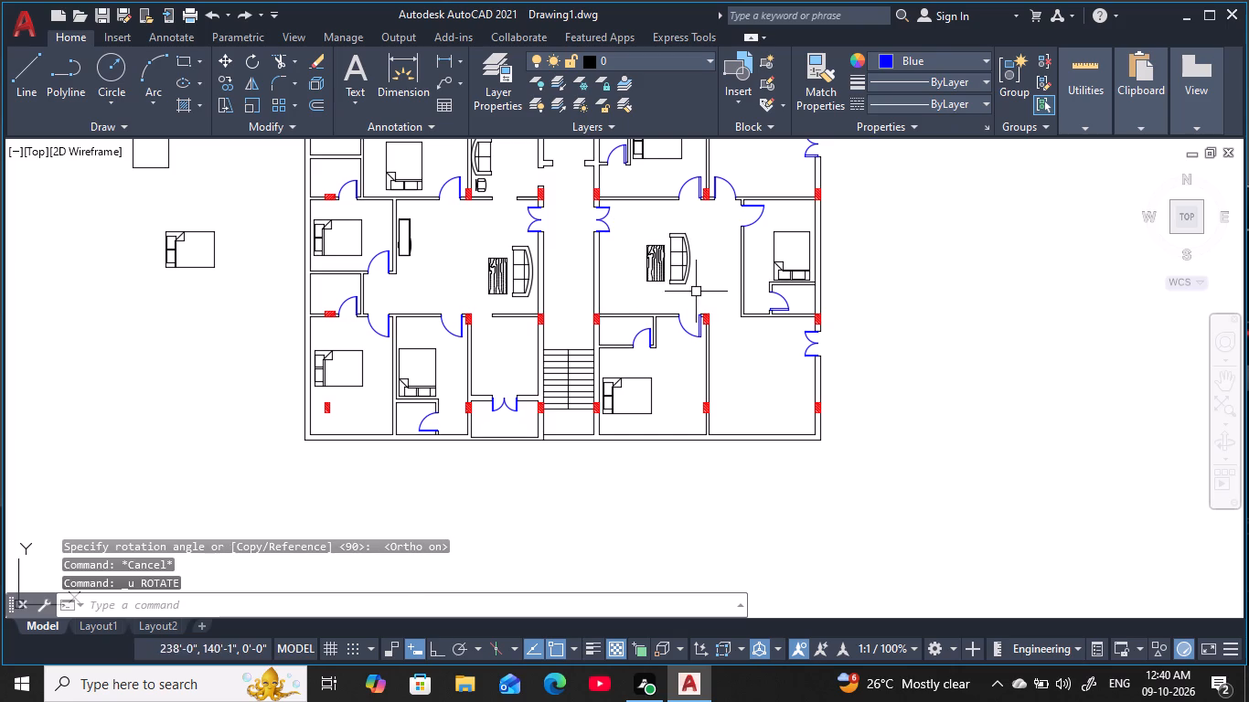
# Rotate the east living room's sofa and wooden table together by 180° with Ortho on.
pyautogui.click(697, 292)
pyautogui.click(639, 230)
pyautogui.write('RO')
pyautogui.press('space')
pyautogui.click(654, 254)
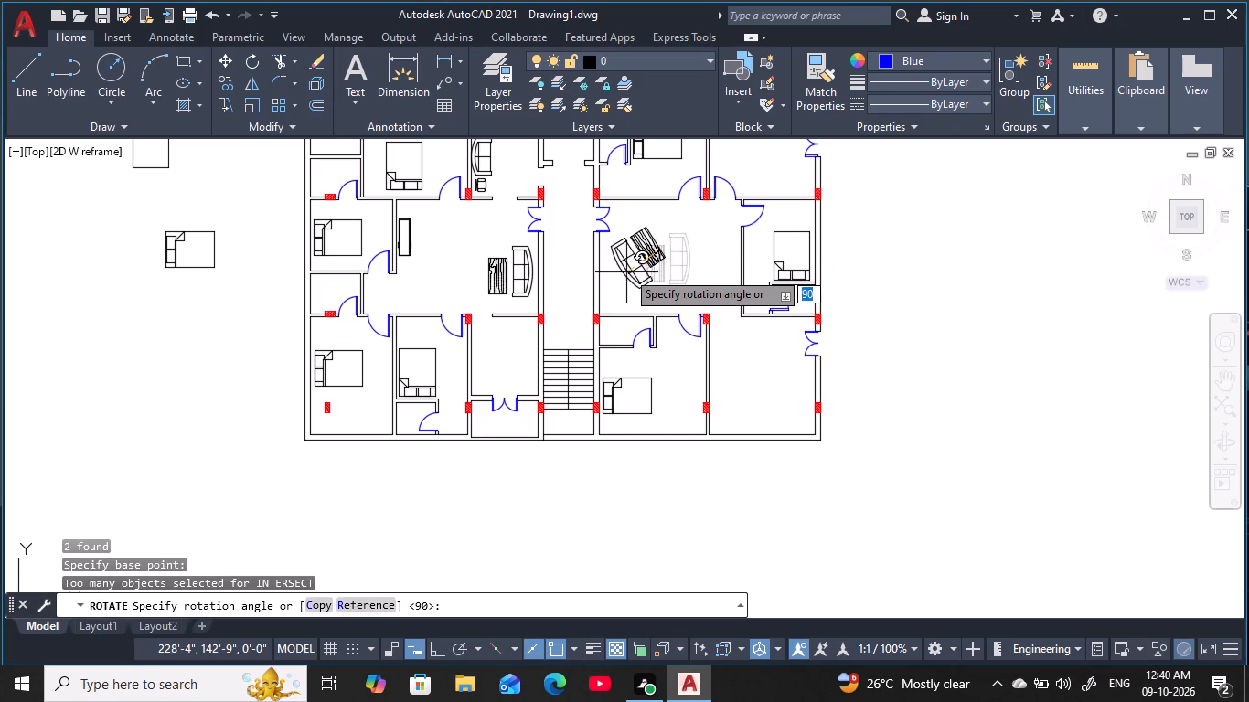
pyautogui.press('F8')
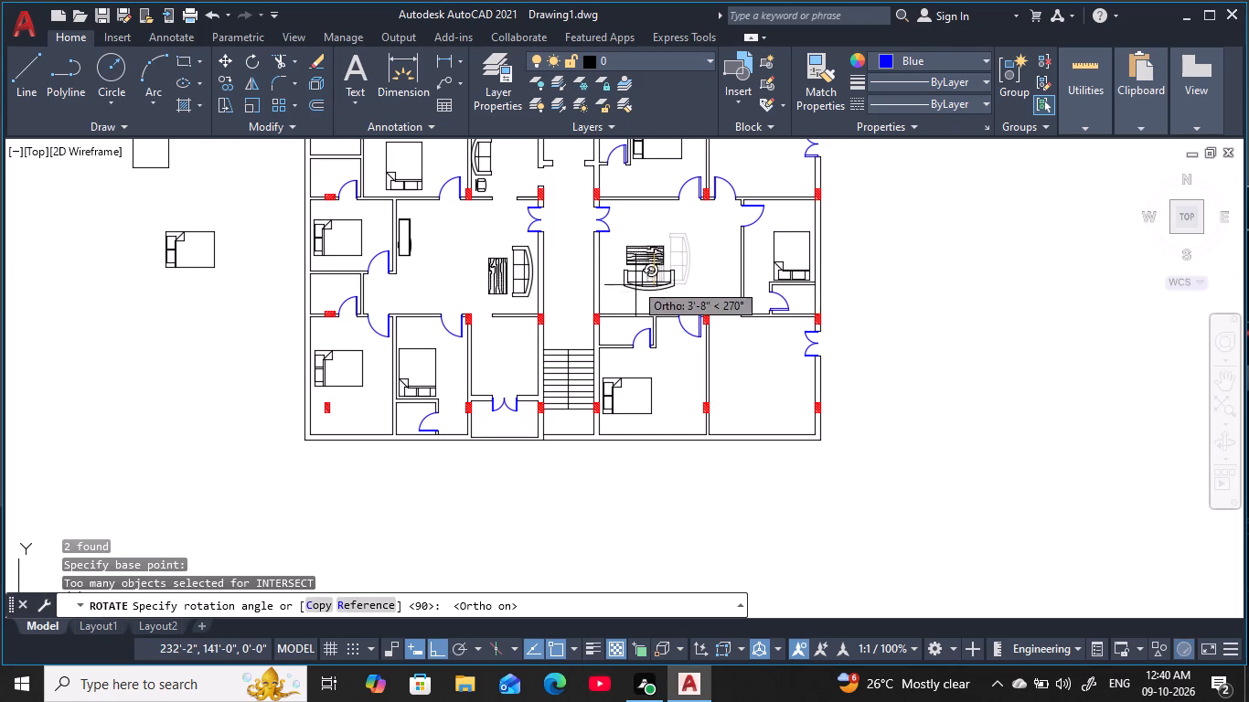
pyautogui.click(574, 271)
pyautogui.press('Escape')
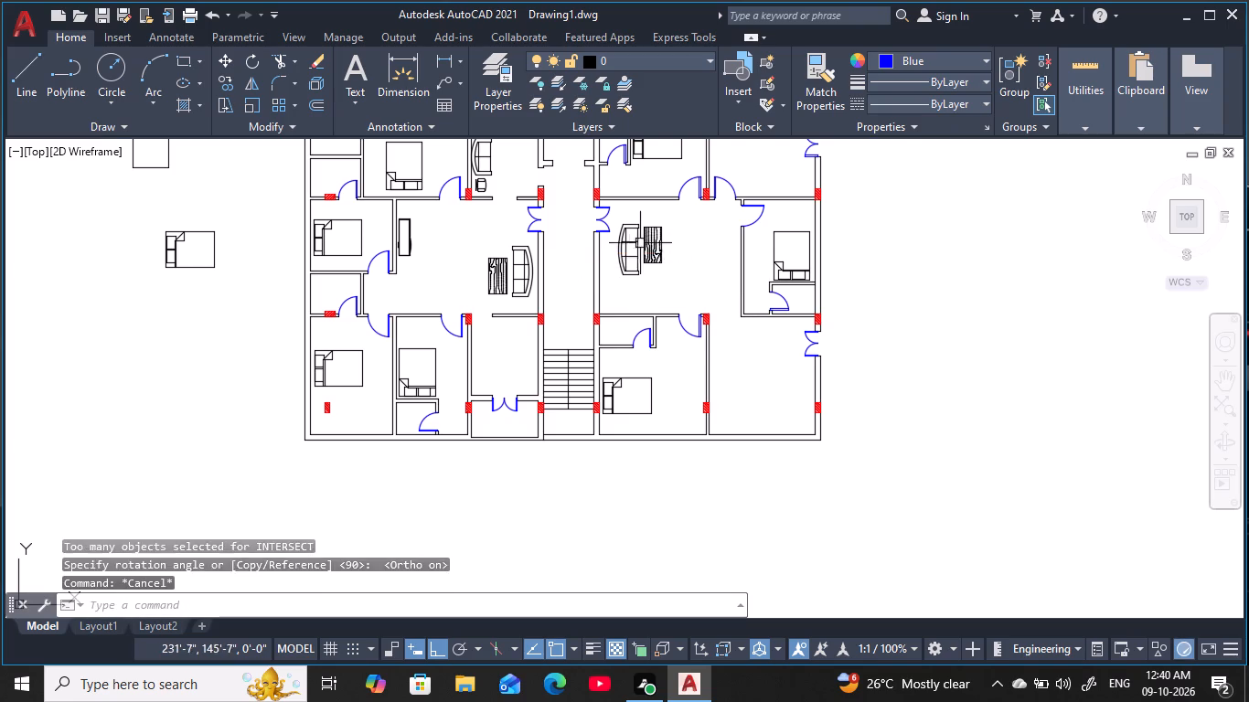
pyautogui.press('Escape')
pyautogui.press('Escape')
# Move the rotated sofa and wooden table southwest with Ortho off, placing the sofa beside the east living room's west wall.
pyautogui.scroll(2, 634, 234)
pyautogui.press('Escape')
pyautogui.press('Escape')
pyautogui.press('Escape')
pyautogui.click(635, 219)
pyautogui.click(682, 245)
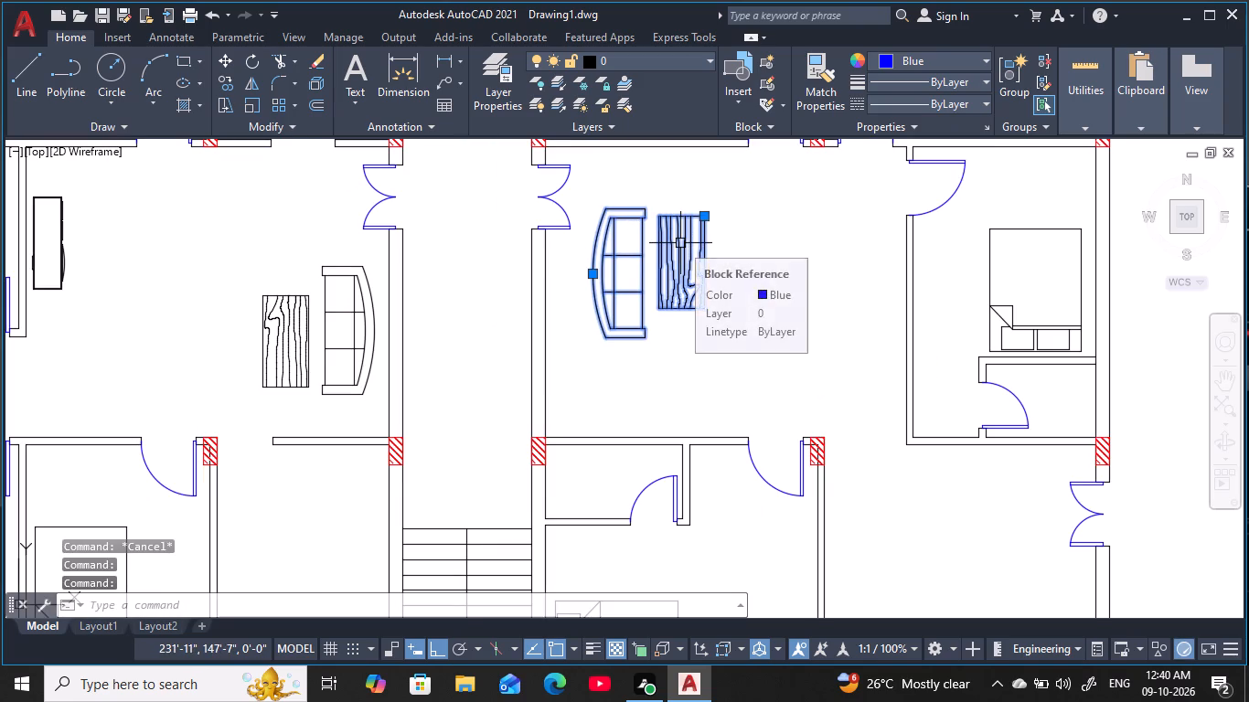
pyautogui.write('M')
pyautogui.press('space')
pyautogui.click(652, 275)
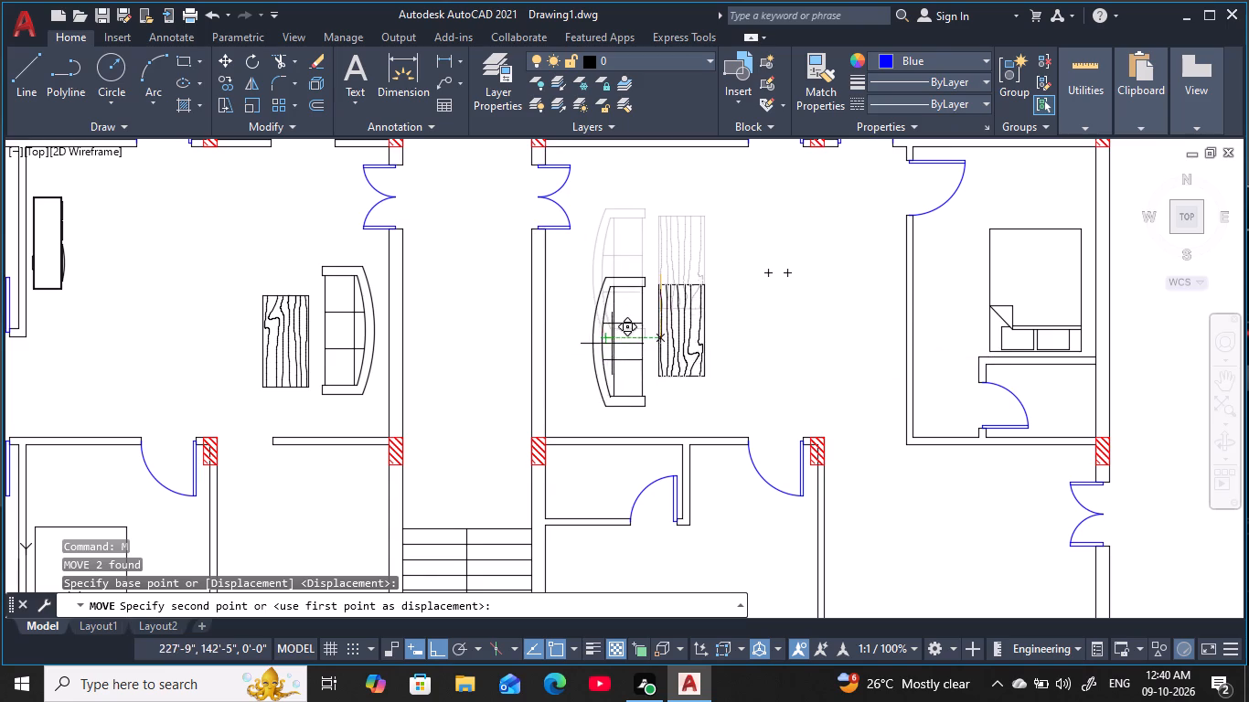
pyautogui.press('F8')
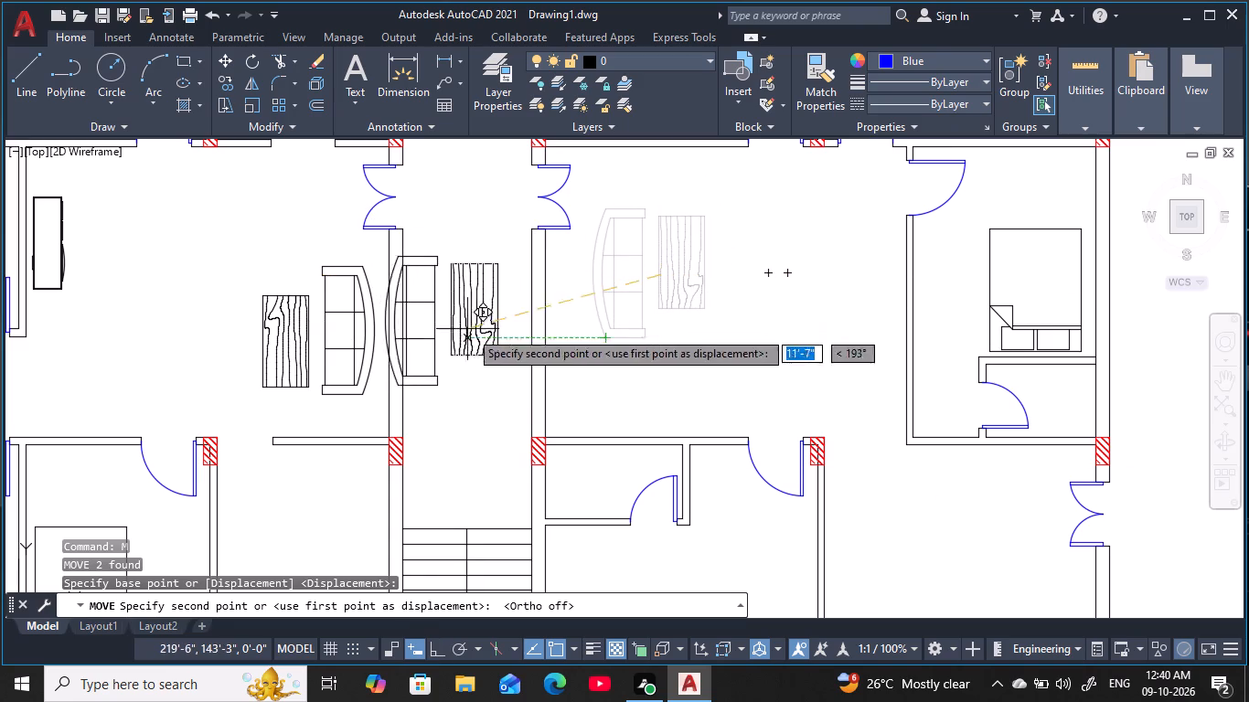
pyautogui.click(623, 335)
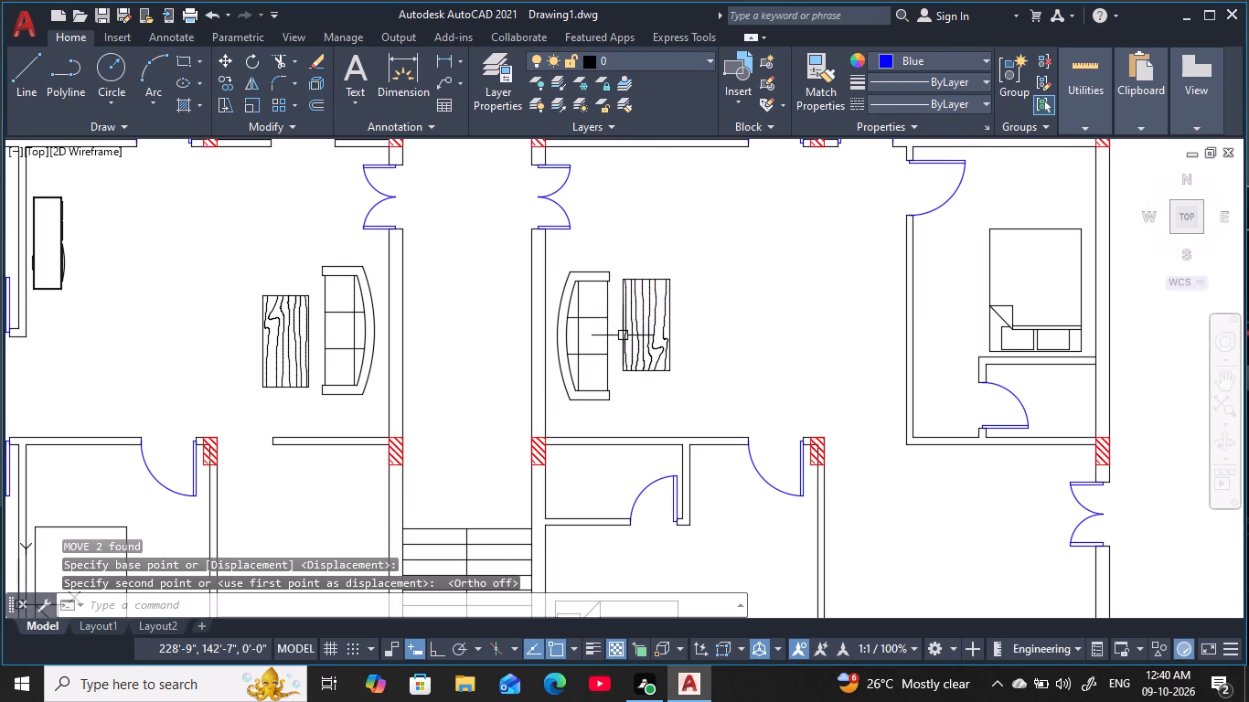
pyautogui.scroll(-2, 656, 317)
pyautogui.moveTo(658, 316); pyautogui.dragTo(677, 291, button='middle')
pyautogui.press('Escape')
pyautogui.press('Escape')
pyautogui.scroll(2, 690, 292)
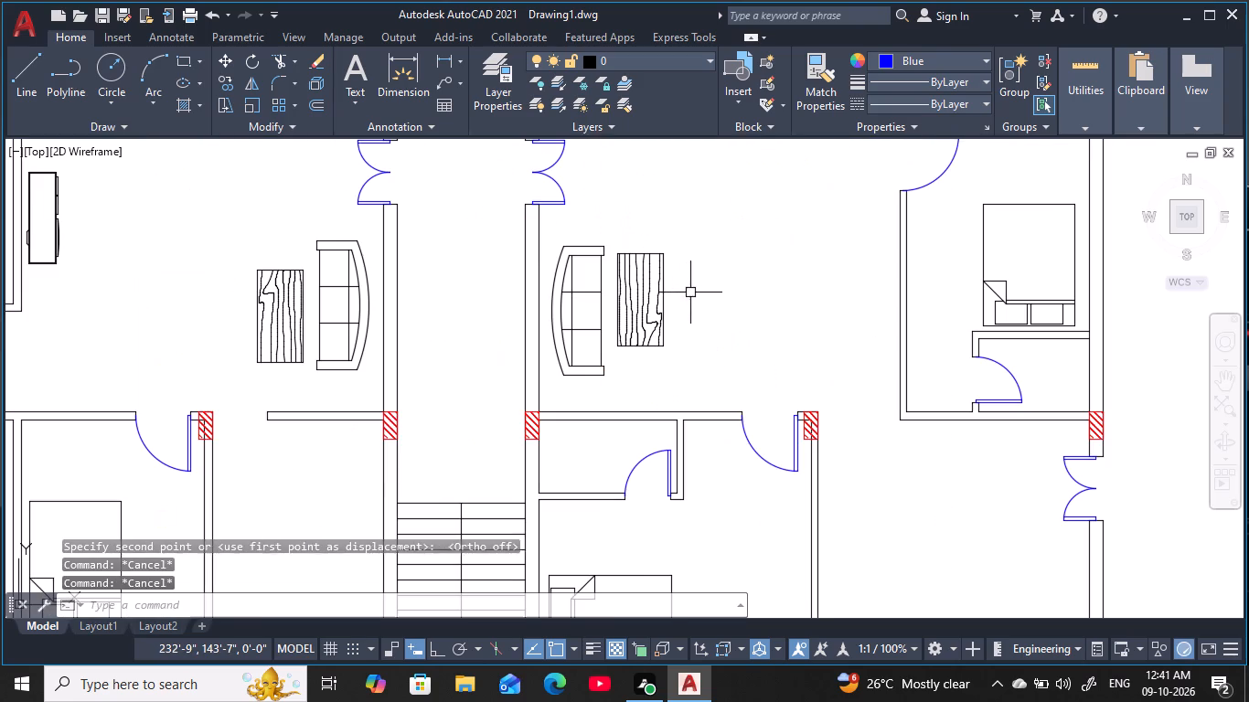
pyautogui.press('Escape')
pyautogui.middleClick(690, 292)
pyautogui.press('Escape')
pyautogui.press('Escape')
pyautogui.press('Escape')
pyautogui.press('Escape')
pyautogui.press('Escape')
# Copy the long, narrow furniture unit from the west living room into the east living room, east of the wooden table.
pyautogui.scroll(-2, 501, 303)
pyautogui.moveTo(499, 304); pyautogui.dragTo(548, 305, button='middle')
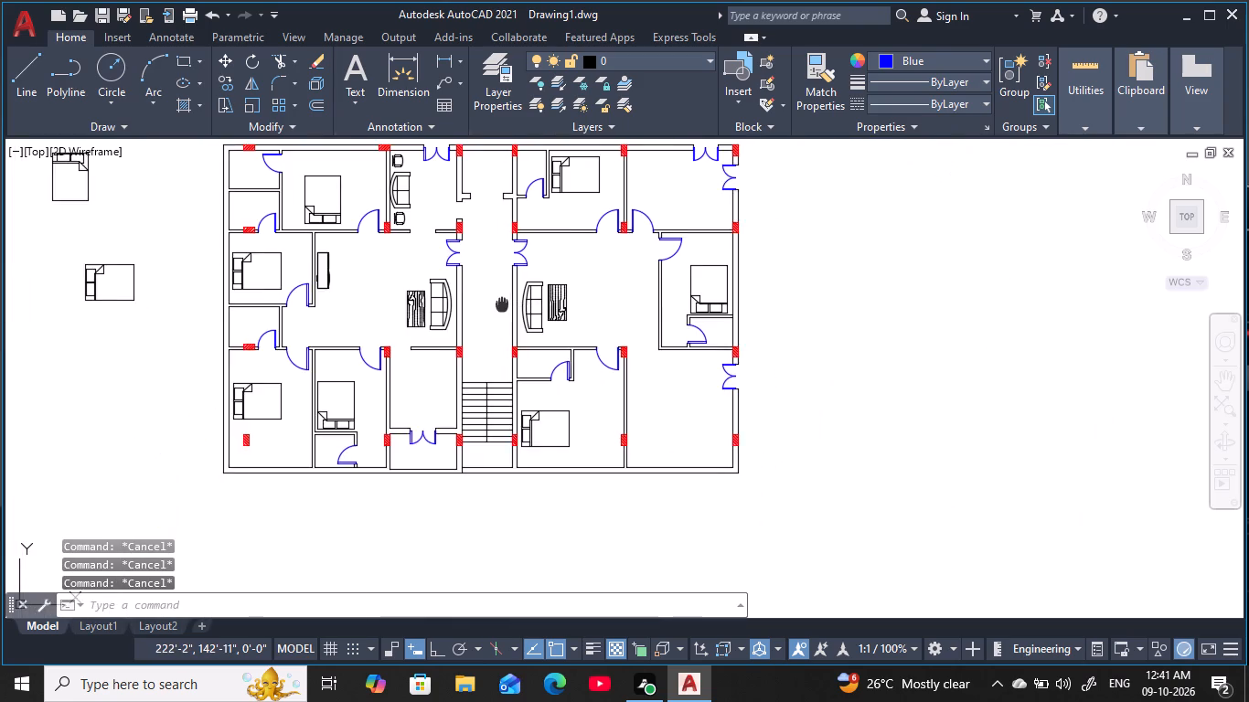
pyautogui.moveTo(548, 305); pyautogui.dragTo(567, 309, button='middle')
pyautogui.click(399, 285)
pyautogui.press('c')
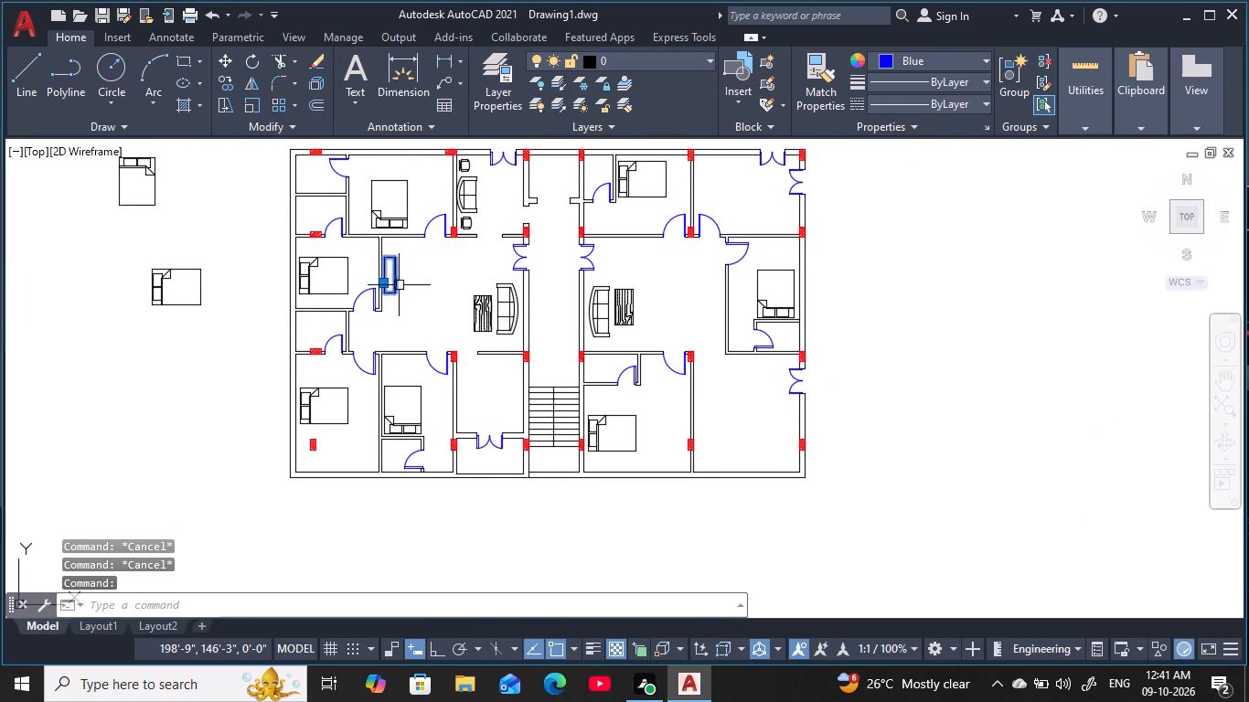
pyautogui.press('o')
pyautogui.press('space')
pyautogui.click(399, 284)
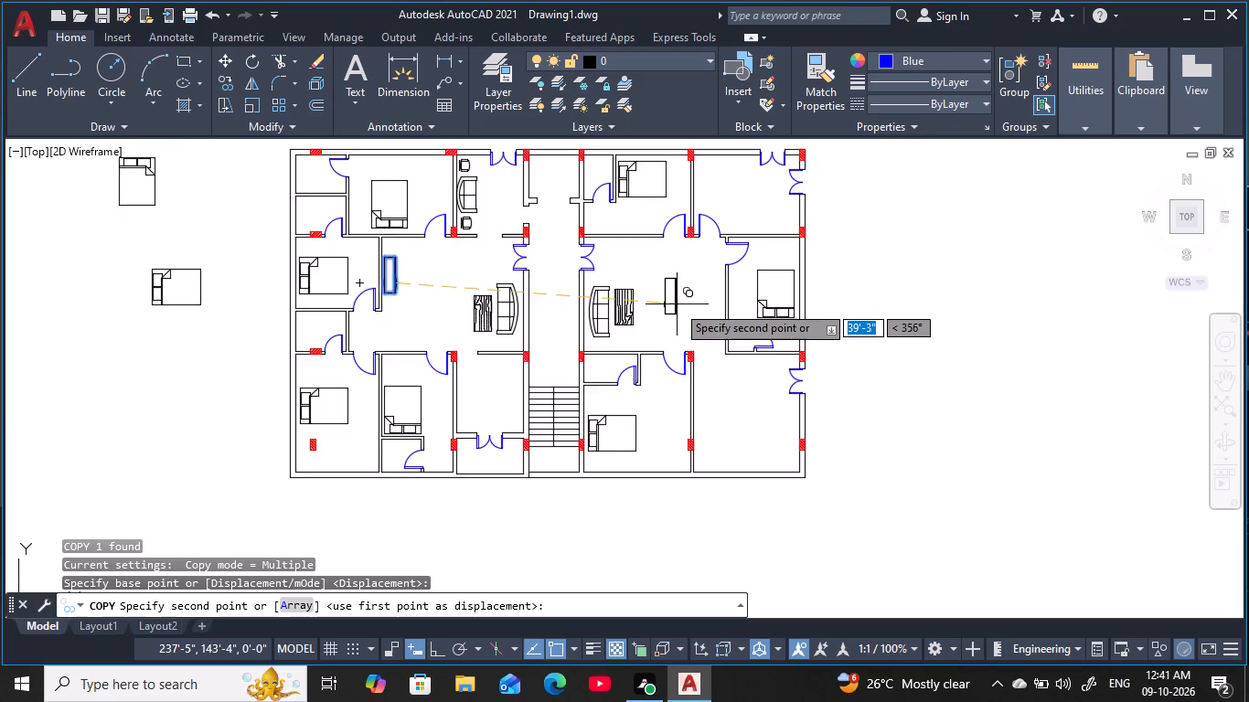
pyautogui.scroll(2, 678, 303)
pyautogui.middleClick(678, 303)
pyautogui.click(686, 311)
pyautogui.press('Escape')
pyautogui.press('Escape')
pyautogui.press('Escape')
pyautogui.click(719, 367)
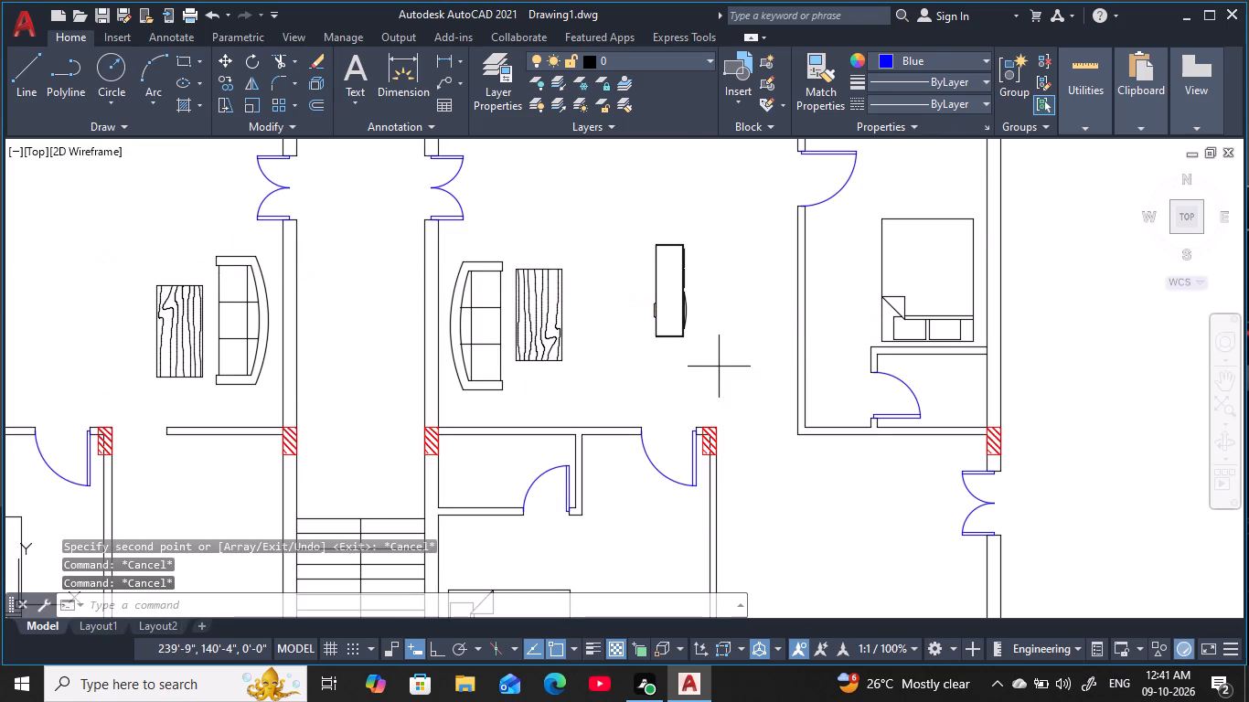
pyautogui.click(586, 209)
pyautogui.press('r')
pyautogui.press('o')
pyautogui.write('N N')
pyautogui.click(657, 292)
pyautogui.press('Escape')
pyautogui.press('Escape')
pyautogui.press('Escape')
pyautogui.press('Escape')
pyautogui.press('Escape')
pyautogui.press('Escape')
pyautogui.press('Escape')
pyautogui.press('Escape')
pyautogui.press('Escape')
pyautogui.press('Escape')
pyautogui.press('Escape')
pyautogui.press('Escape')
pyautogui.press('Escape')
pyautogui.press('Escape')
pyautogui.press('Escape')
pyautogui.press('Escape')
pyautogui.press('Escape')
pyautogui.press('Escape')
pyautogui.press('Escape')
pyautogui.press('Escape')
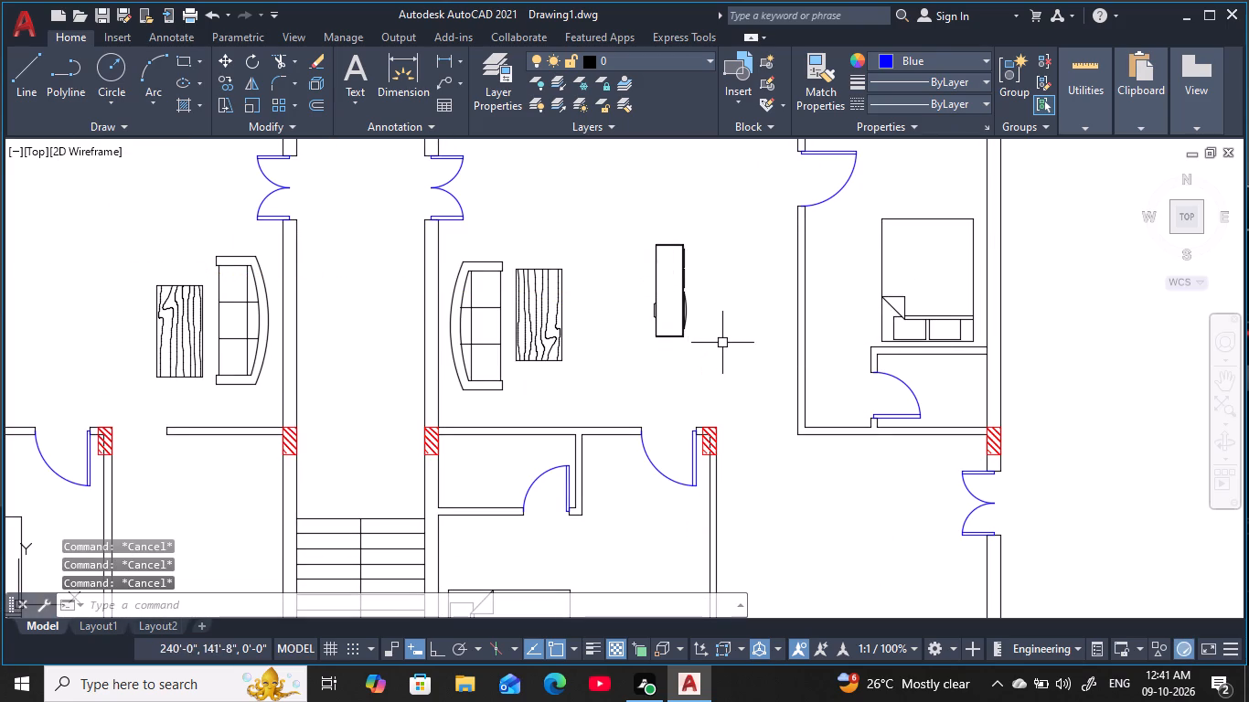
# Rotate the copied narrow unit in the east living room by 180° with Ortho on.
pyautogui.click(734, 360)
pyautogui.click(598, 205)
pyautogui.press('r')
pyautogui.press('o')
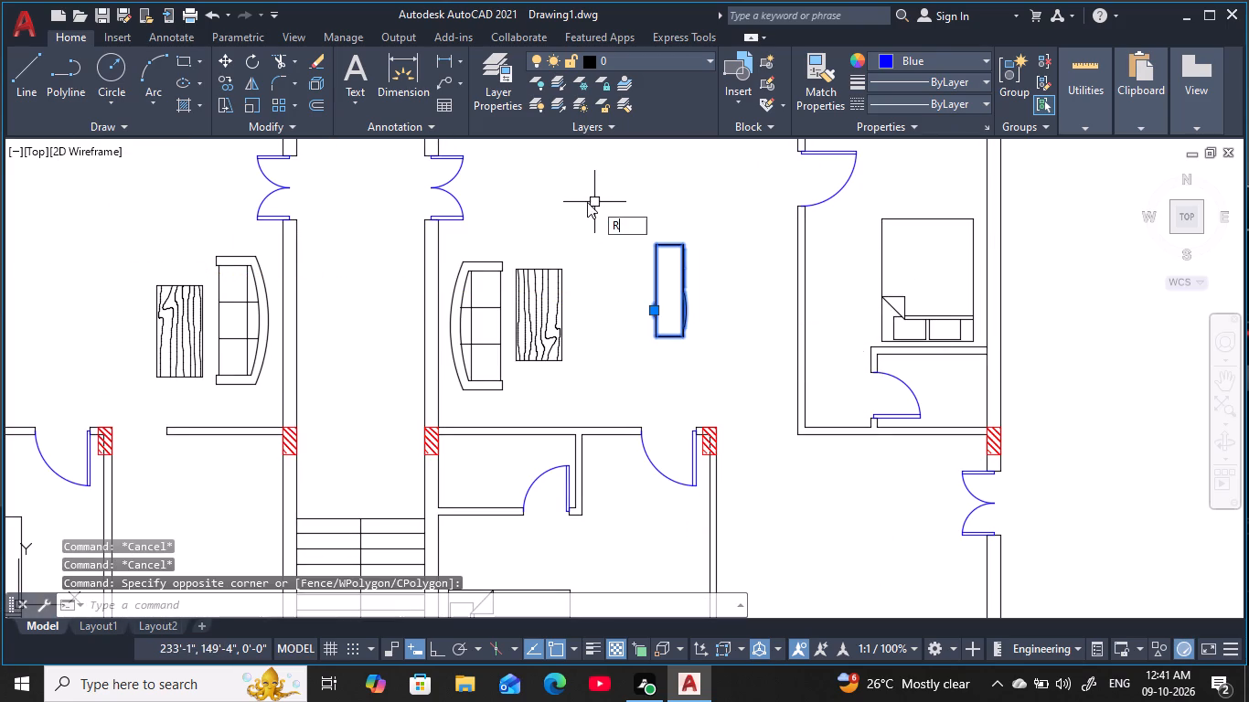
pyautogui.press('space')
pyautogui.click(659, 304)
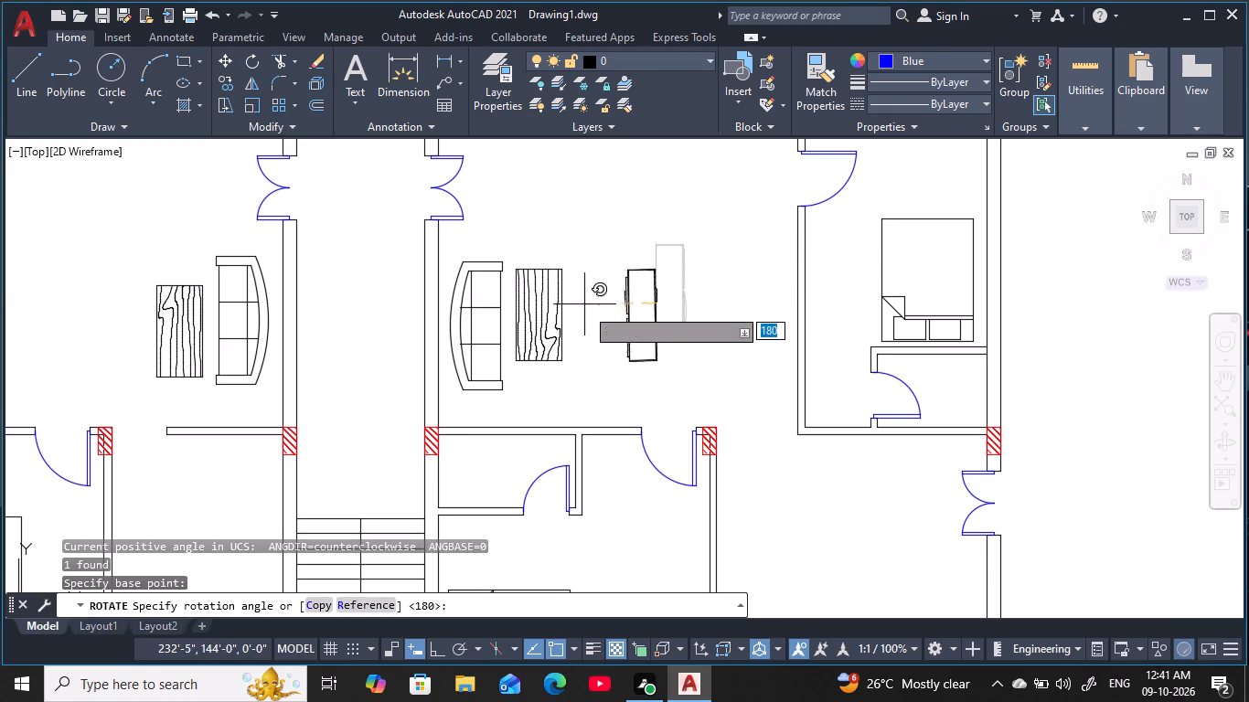
pyautogui.press('F8')
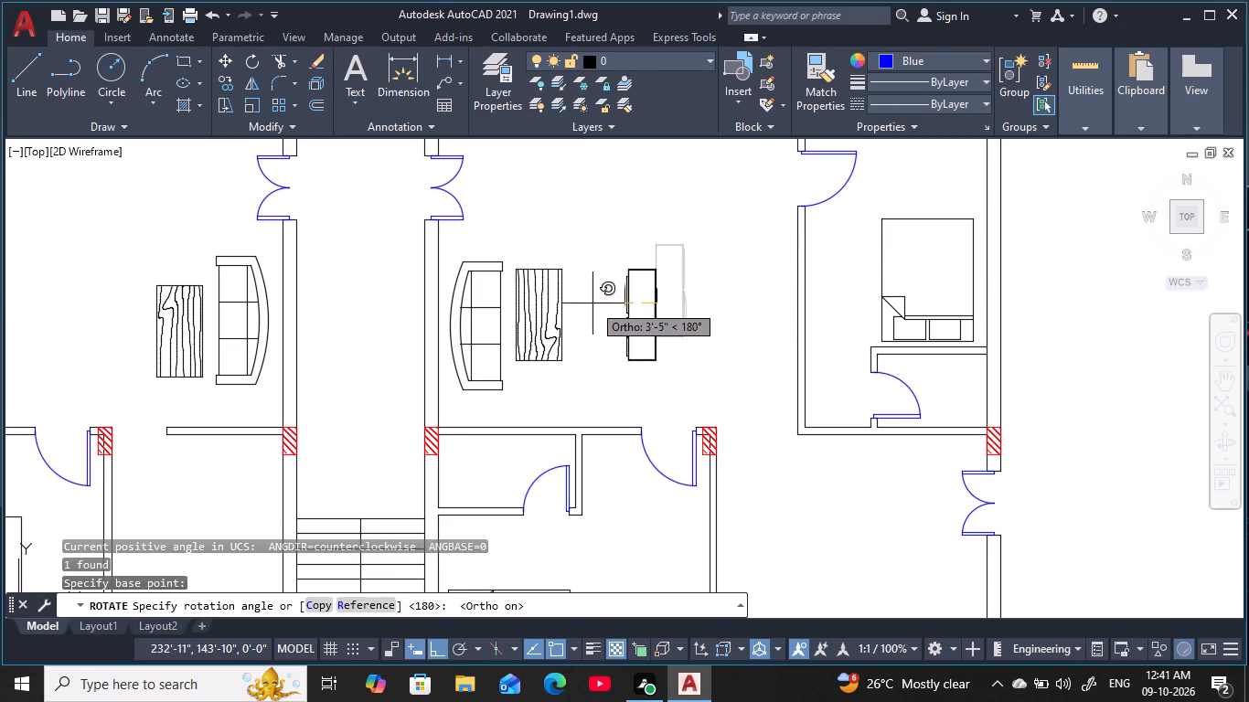
pyautogui.click(592, 303)
pyautogui.press('Escape')
pyautogui.press('Escape')
pyautogui.press('Escape')
# Move the rotated narrow unit about 7'-2" straight east, beside the east living room's east wall and facing the sofa.
pyautogui.click(692, 379)
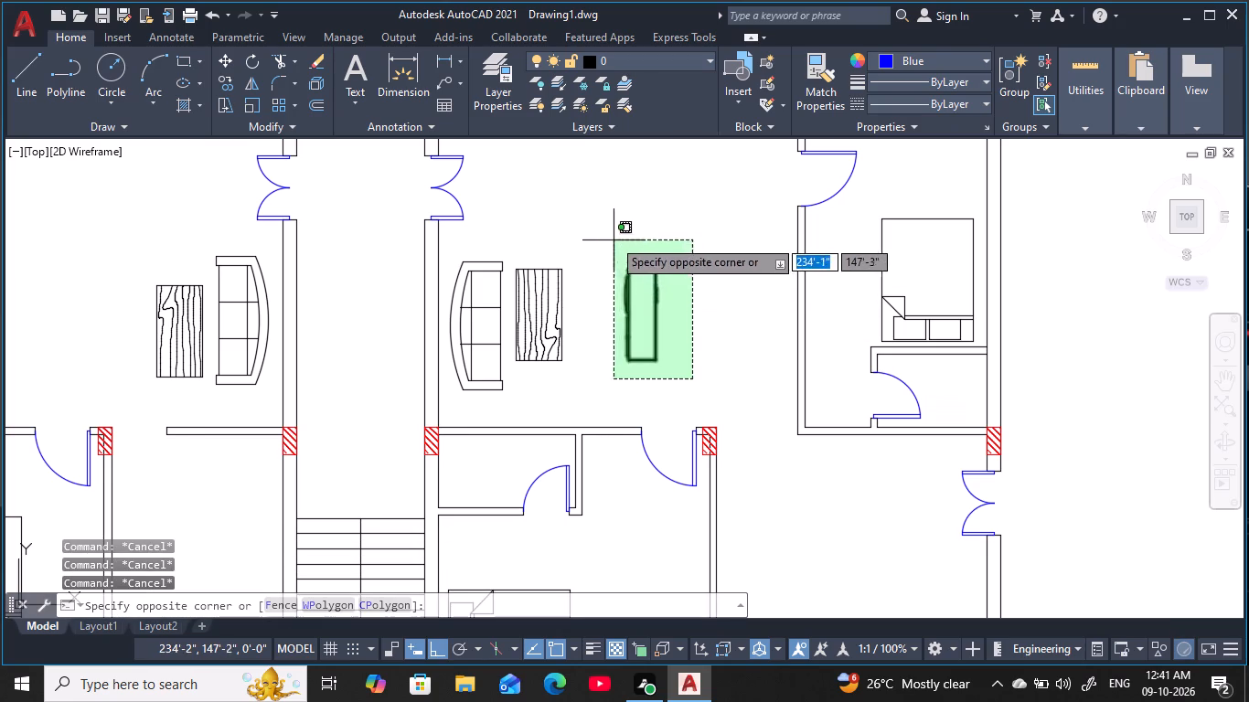
pyautogui.click(613, 239)
pyautogui.write('M')
pyautogui.press('space')
pyautogui.click(657, 322)
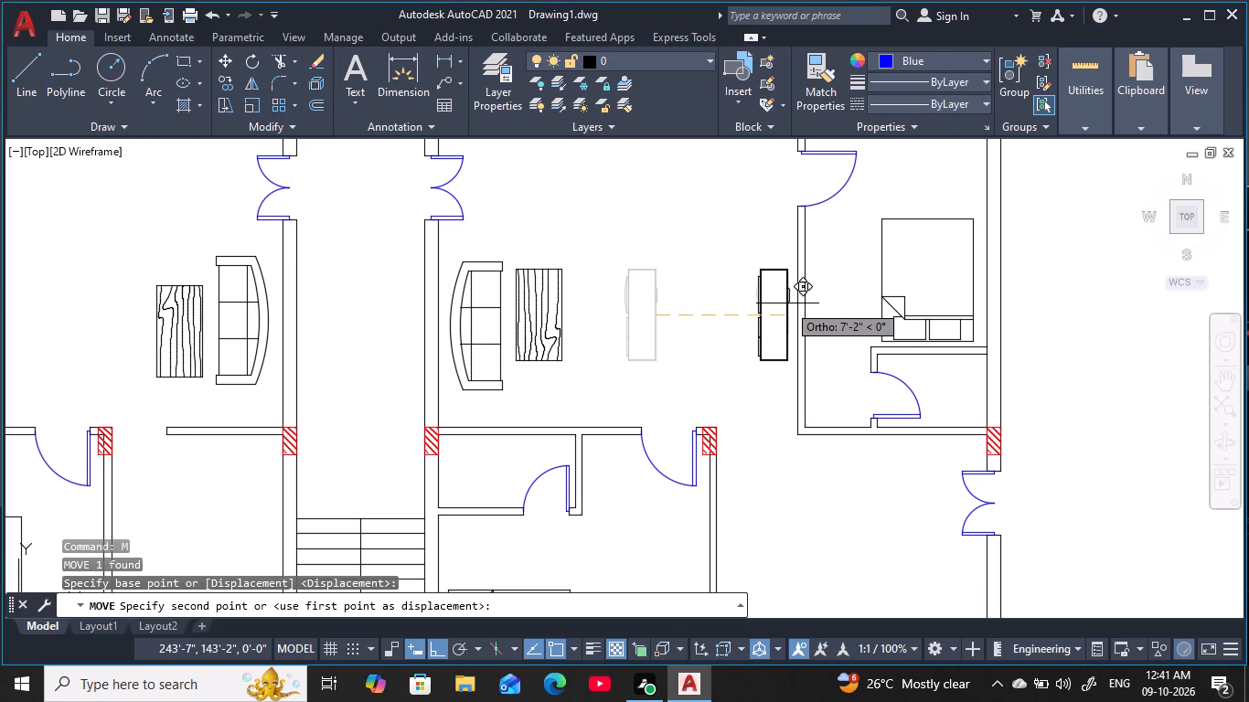
pyautogui.click(787, 303)
pyautogui.scroll(-2, 757, 327)
pyautogui.moveTo(754, 327); pyautogui.dragTo(765, 294, button='middle')
pyautogui.press('Escape')
pyautogui.press('Escape')
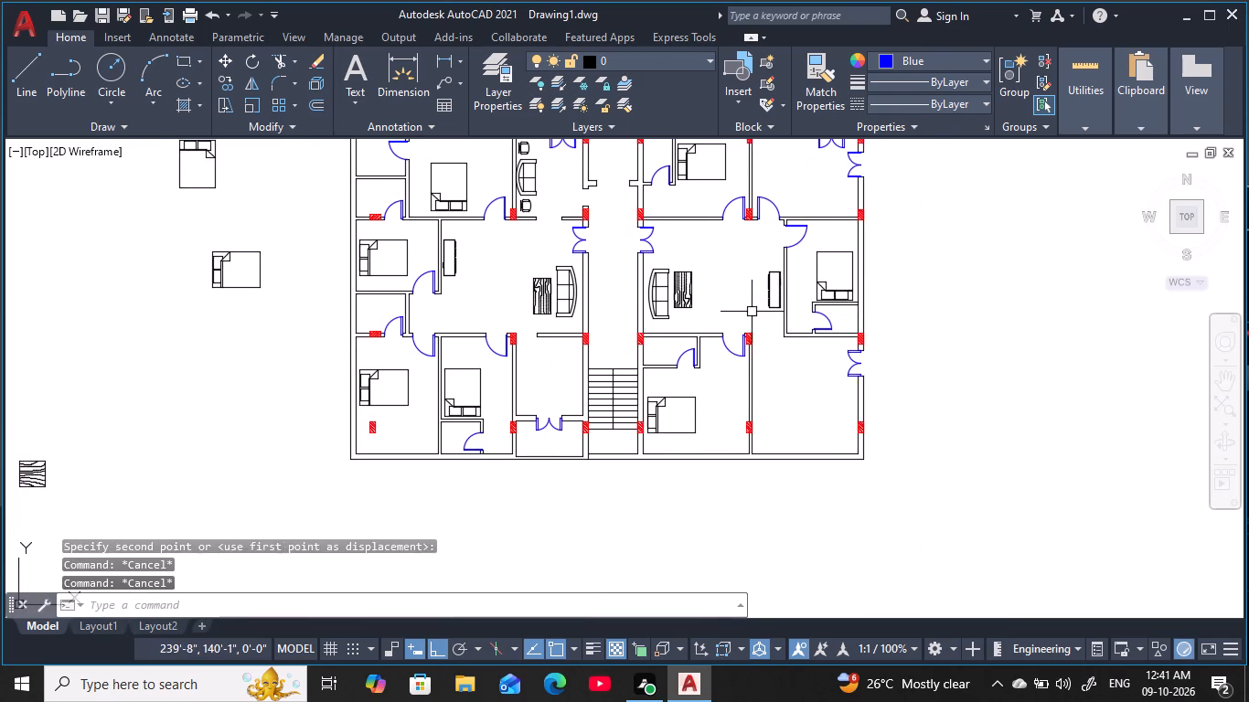
pyautogui.press('Escape')
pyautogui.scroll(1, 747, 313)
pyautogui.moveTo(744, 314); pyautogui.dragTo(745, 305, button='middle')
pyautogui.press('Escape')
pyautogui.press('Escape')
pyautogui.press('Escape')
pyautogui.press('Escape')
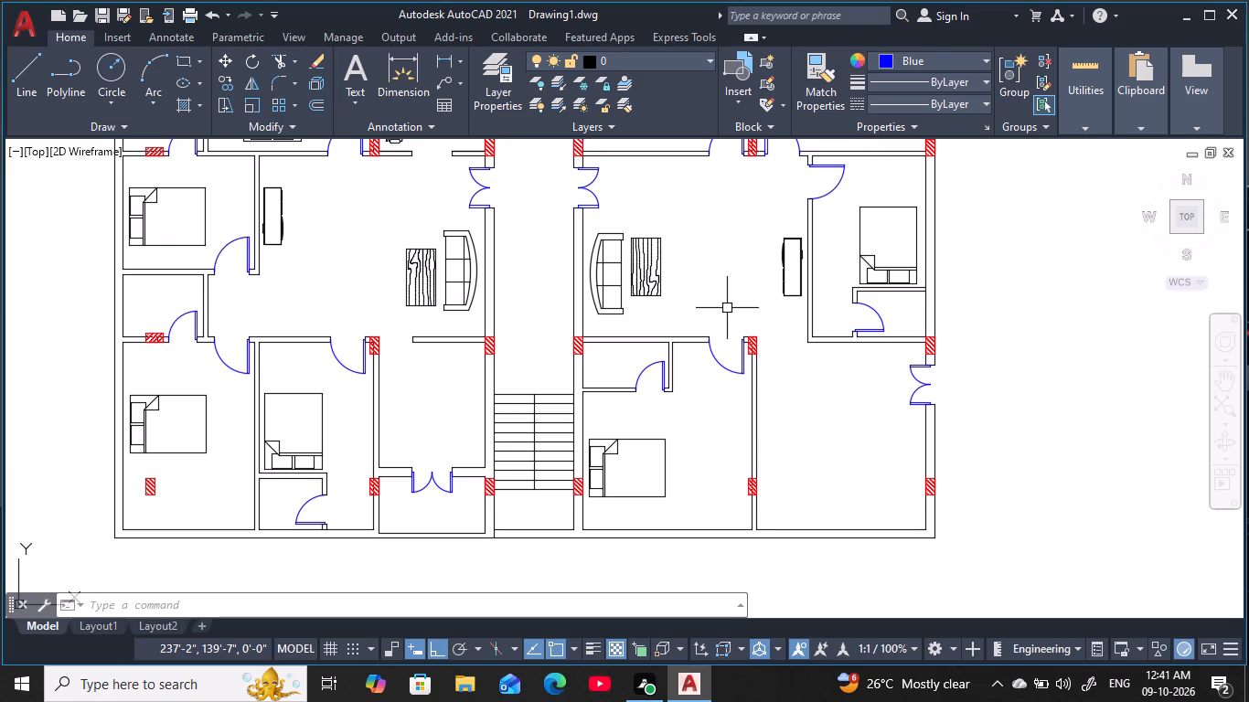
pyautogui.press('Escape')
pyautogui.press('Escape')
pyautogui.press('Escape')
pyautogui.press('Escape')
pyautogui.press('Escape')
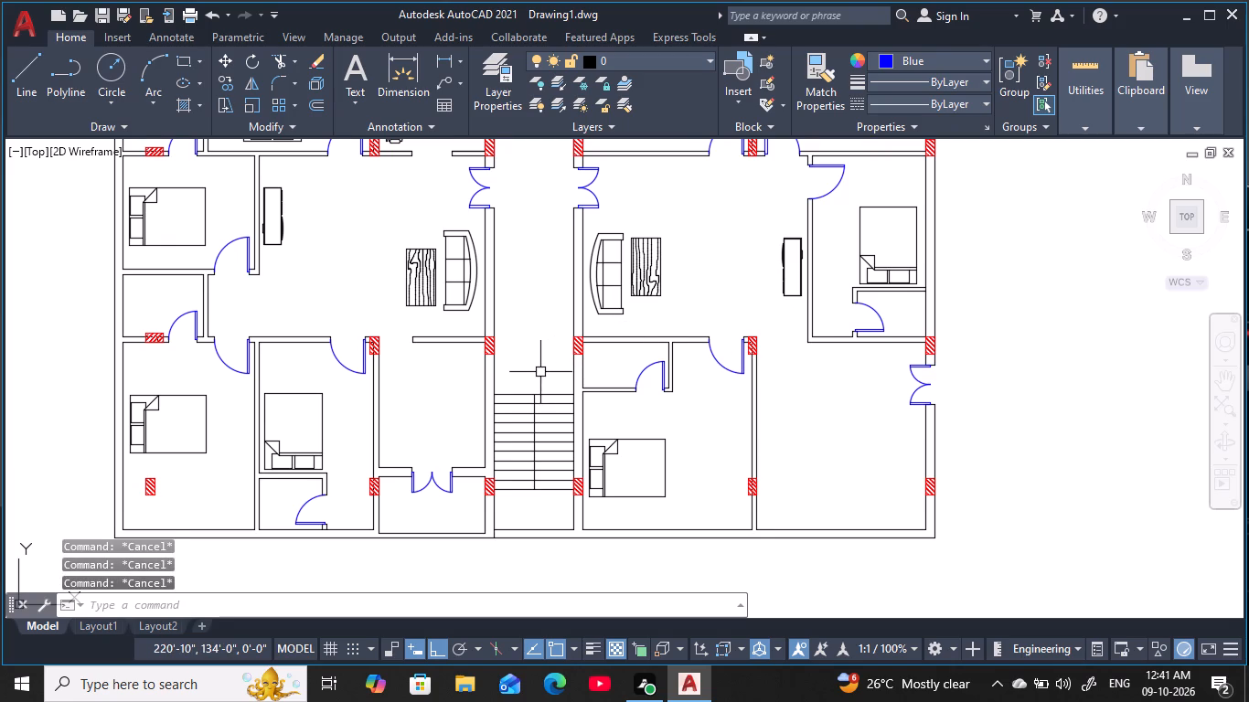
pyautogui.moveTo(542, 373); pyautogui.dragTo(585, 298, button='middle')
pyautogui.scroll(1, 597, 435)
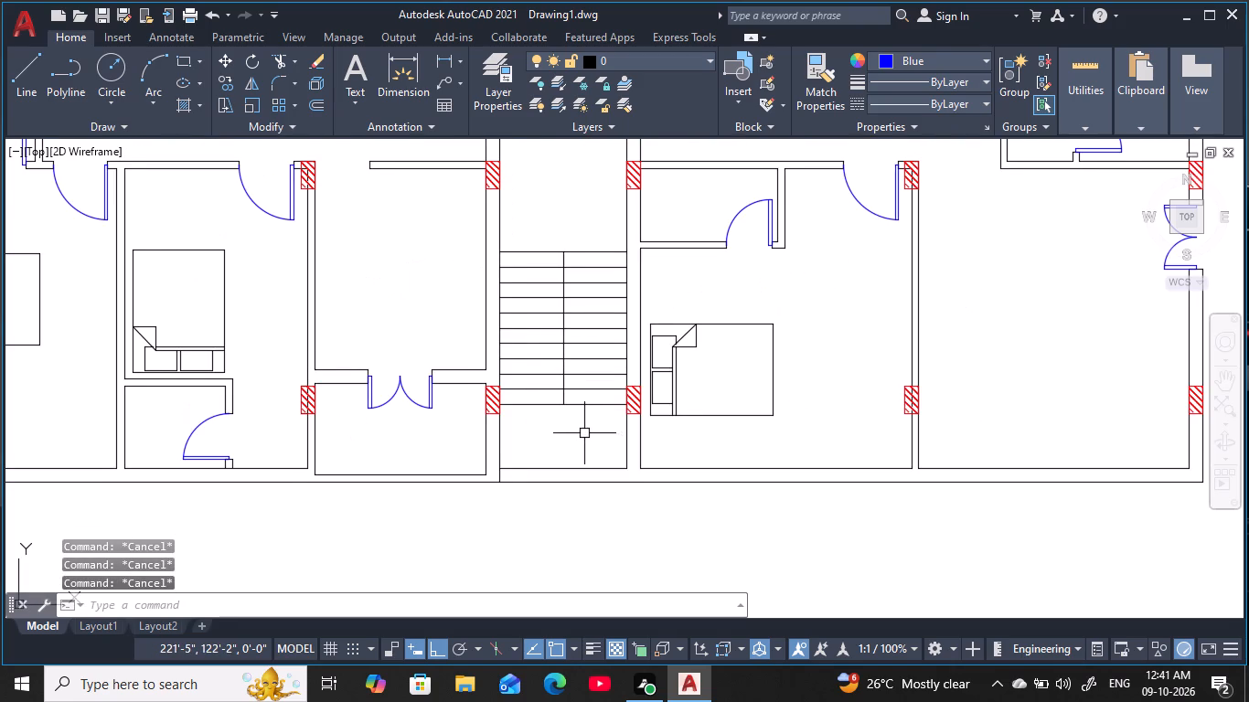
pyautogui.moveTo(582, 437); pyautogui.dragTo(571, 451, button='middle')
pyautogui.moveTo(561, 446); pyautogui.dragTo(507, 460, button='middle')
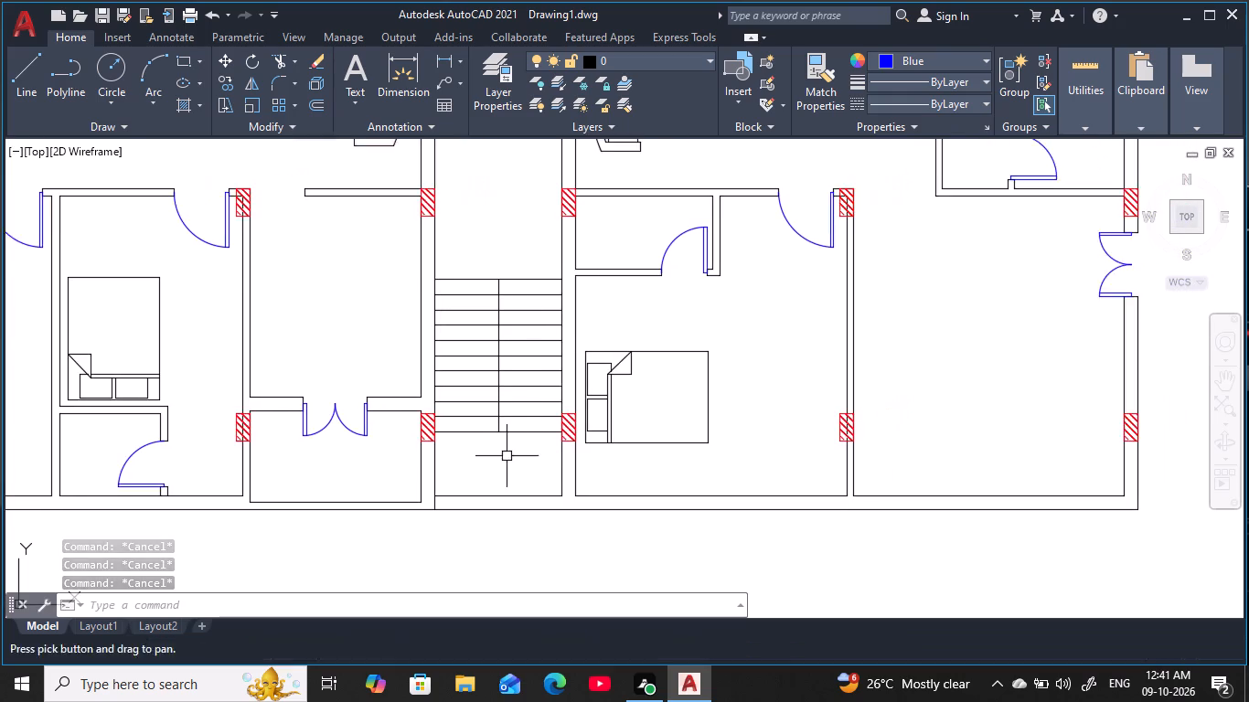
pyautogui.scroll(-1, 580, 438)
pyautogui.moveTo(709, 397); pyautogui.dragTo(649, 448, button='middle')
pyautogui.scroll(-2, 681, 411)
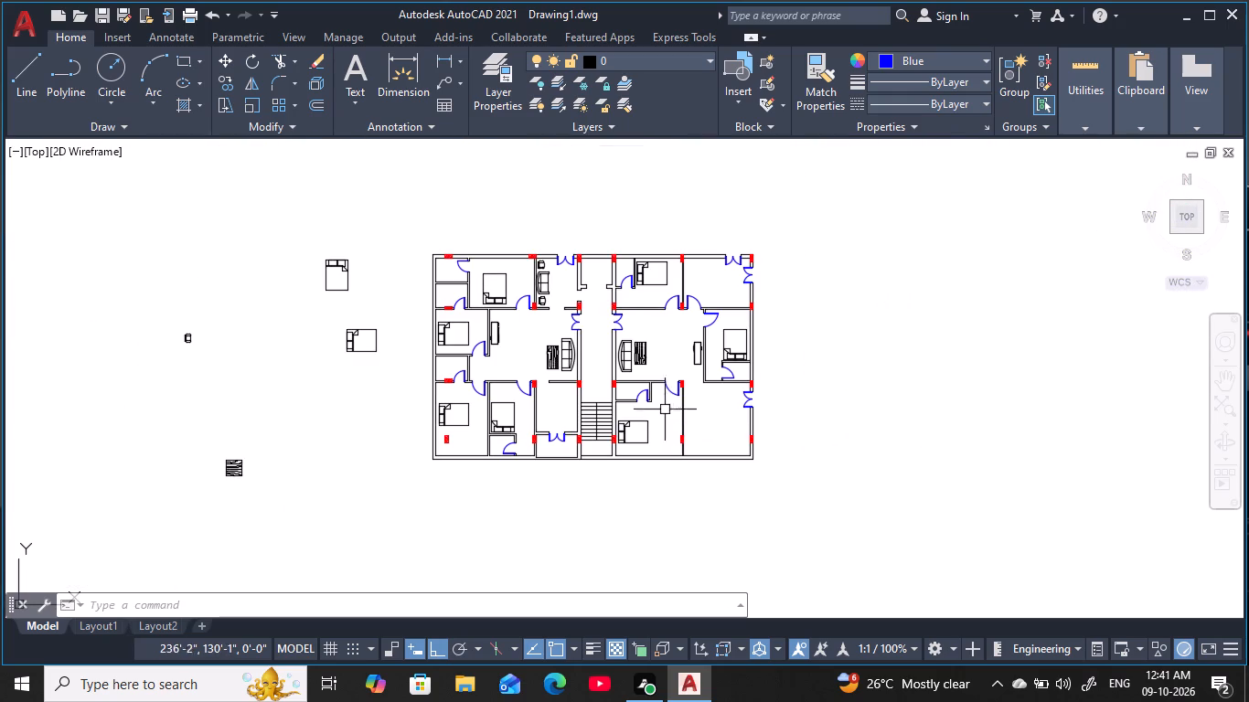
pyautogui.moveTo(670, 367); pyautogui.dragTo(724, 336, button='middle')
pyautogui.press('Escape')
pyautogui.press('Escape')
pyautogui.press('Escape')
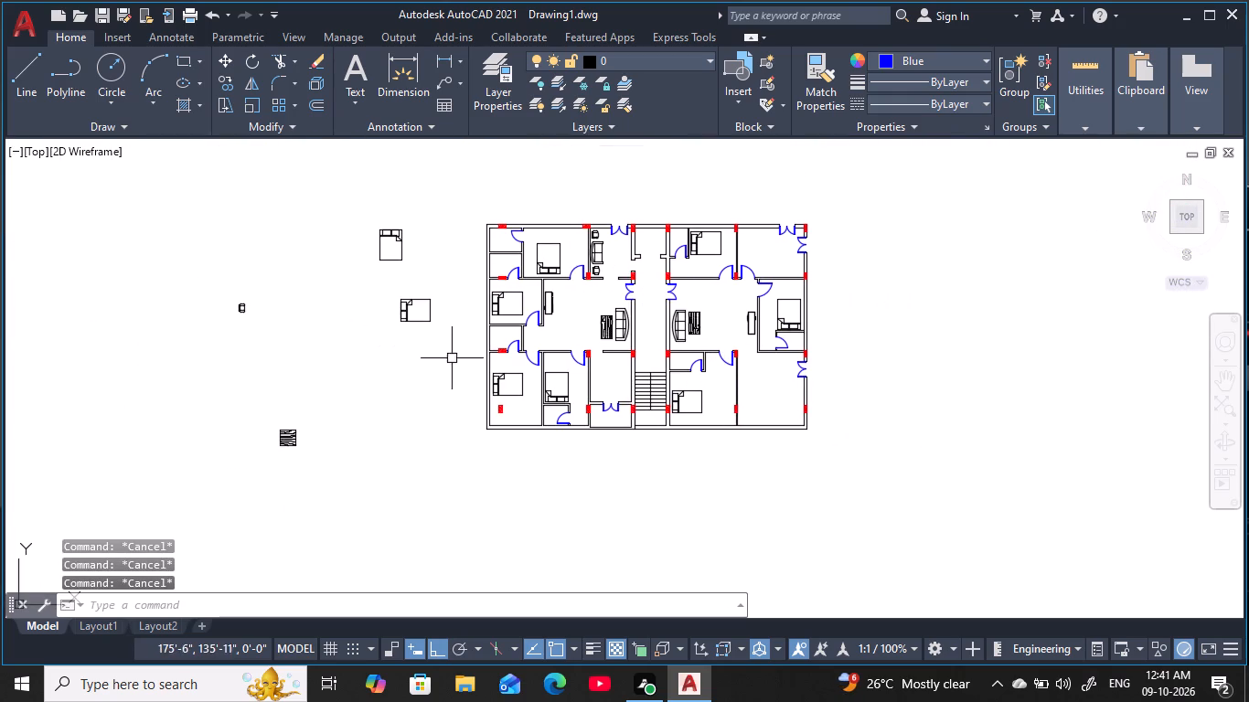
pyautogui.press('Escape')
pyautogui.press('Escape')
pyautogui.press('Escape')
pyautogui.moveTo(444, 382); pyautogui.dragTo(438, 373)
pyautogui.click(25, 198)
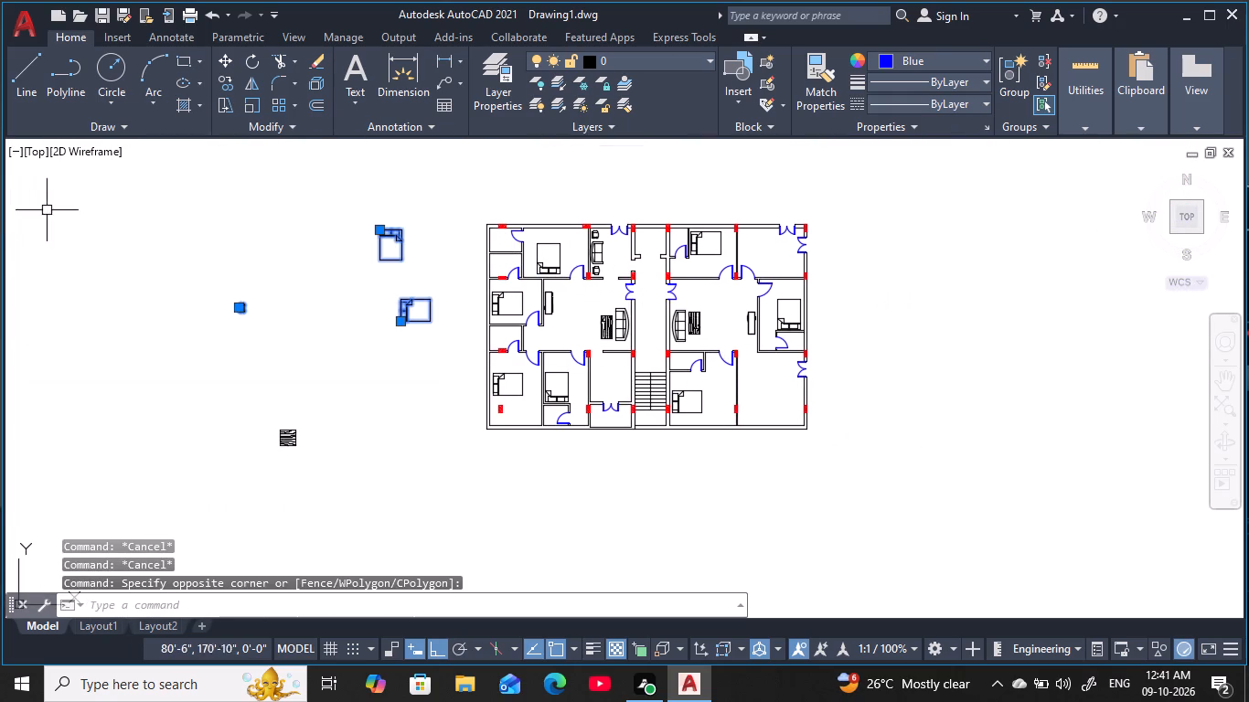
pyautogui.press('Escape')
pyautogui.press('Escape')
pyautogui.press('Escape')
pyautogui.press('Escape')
# Move the loose chair outside the plan straight east into the east living room, east of the wooden table, with Ortho on.
pyautogui.moveTo(424, 334); pyautogui.dragTo(399, 346, button='middle')
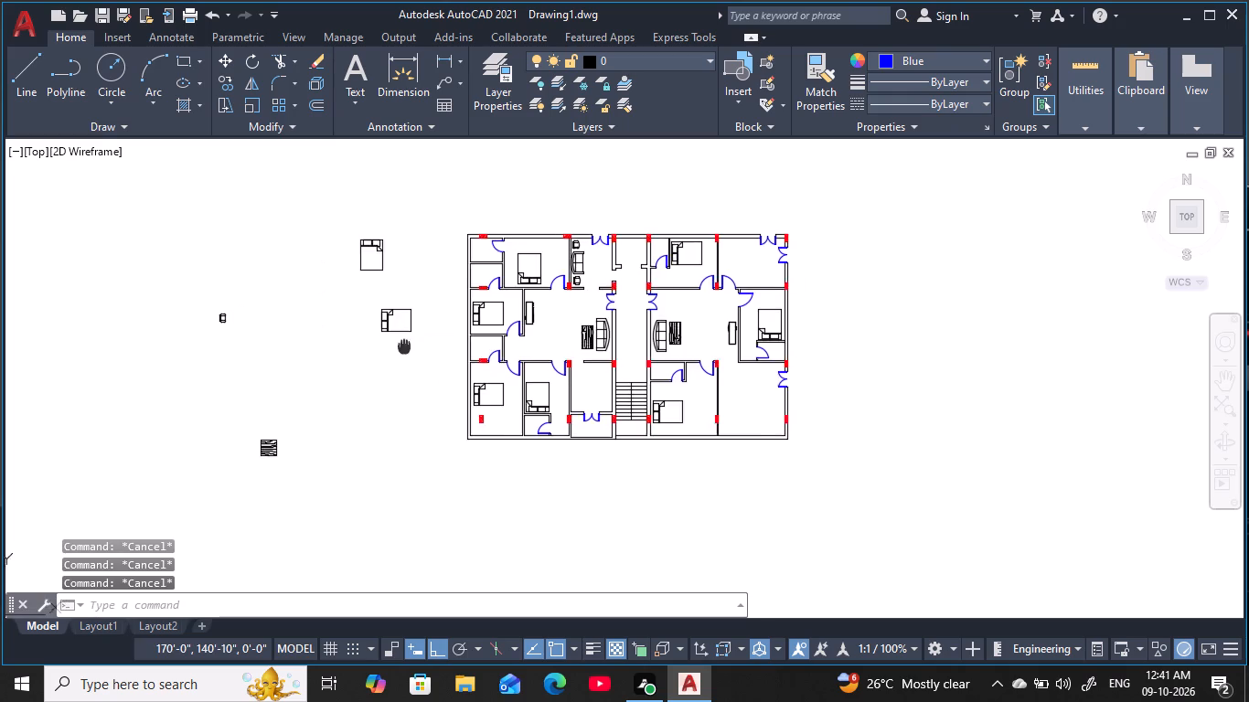
pyautogui.moveTo(399, 346); pyautogui.dragTo(382, 354, button='middle')
pyautogui.scroll(1, 383, 354)
pyautogui.scroll(2, 836, 326)
pyautogui.moveTo(846, 335); pyautogui.dragTo(954, 303, button='middle')
pyautogui.scroll(-2, 949, 308)
pyautogui.scroll(1, 245, 286)
pyautogui.click(167, 319)
pyautogui.click(5, 281)
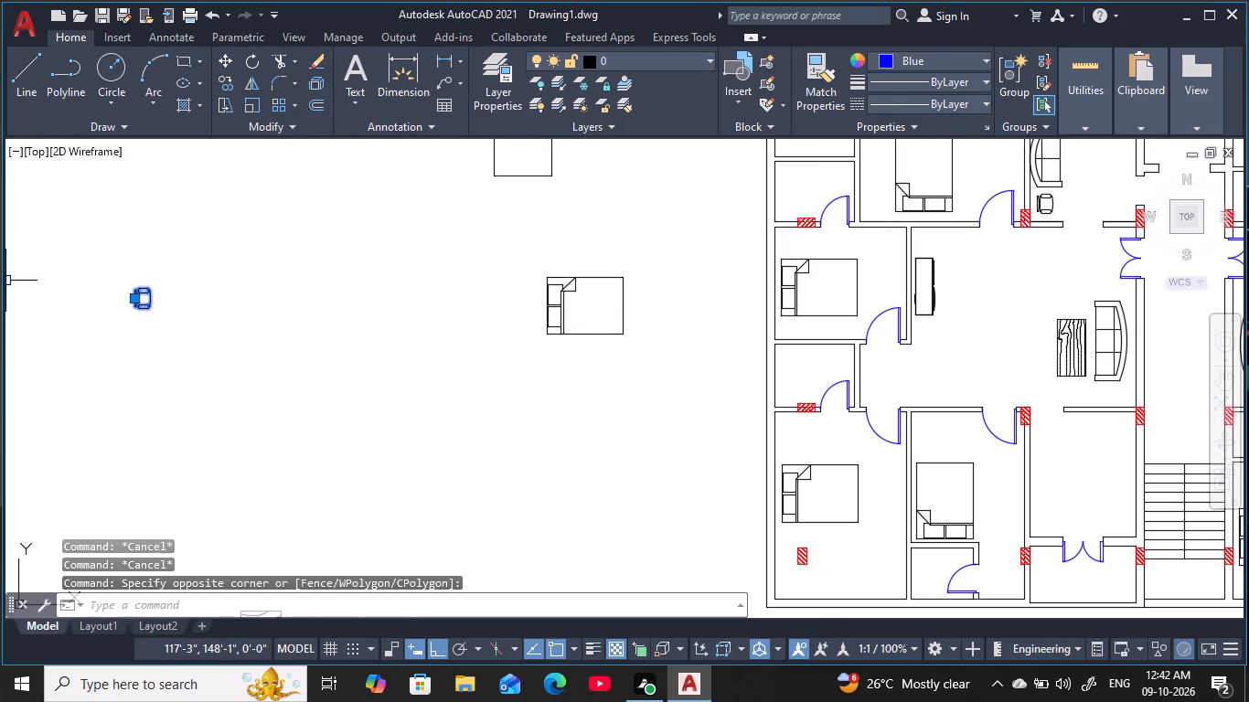
pyautogui.press('m')
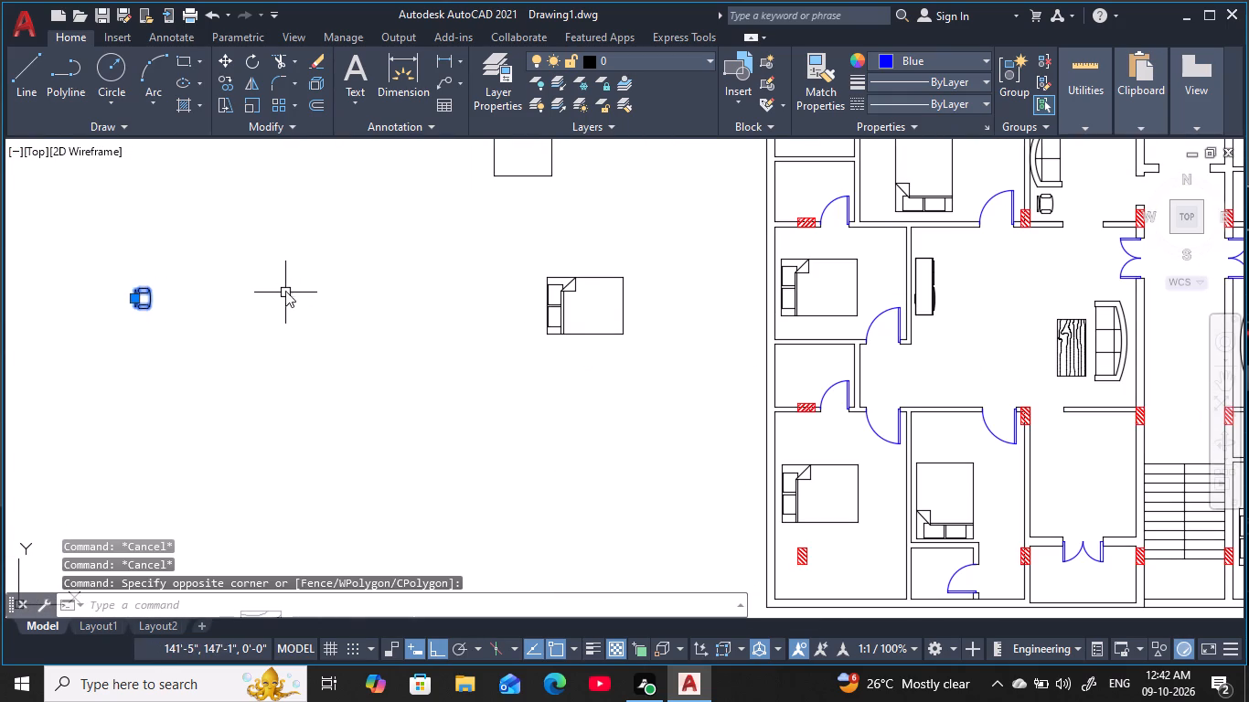
pyautogui.press('space')
pyautogui.moveTo(146, 310); pyautogui.dragTo(145, 320)
pyautogui.moveTo(442, 327); pyautogui.dragTo(0, 335, button='middle')
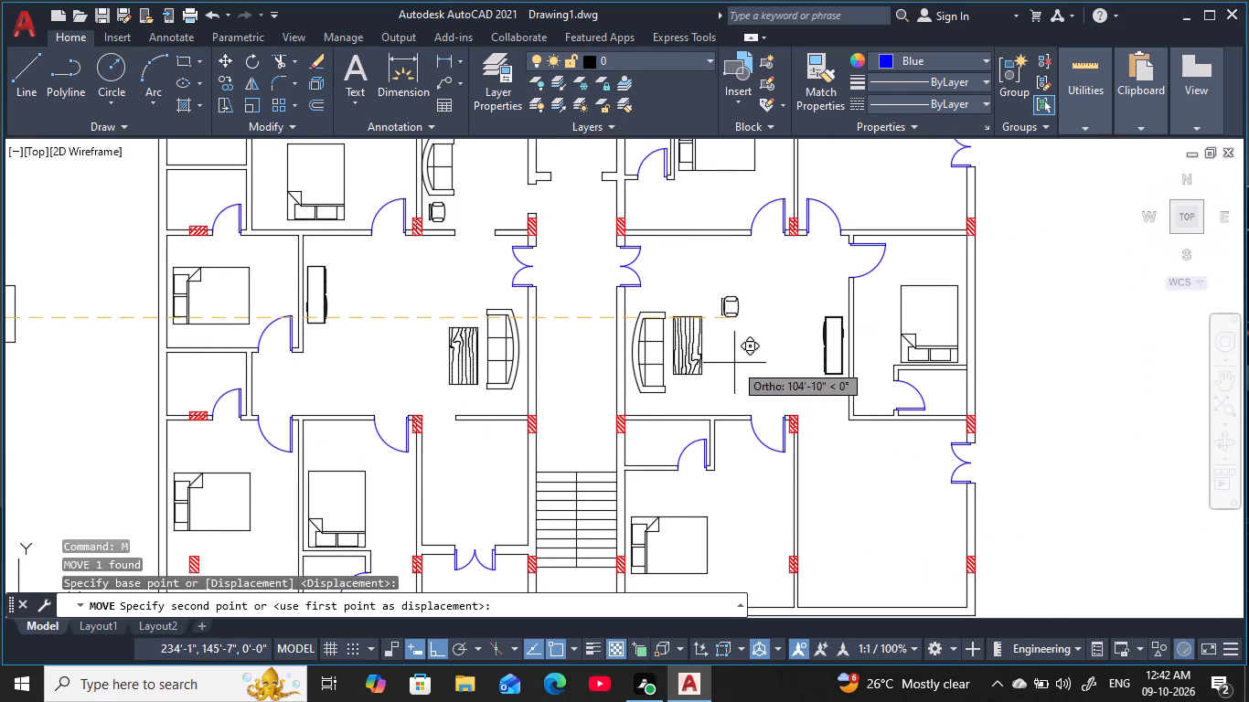
pyautogui.click(755, 356)
pyautogui.press('Escape')
pyautogui.press('Escape')
pyautogui.press('Escape')
pyautogui.press('Escape')
# Rotate the chair in the east living room by 90° with Ortho on.
pyautogui.click(784, 340)
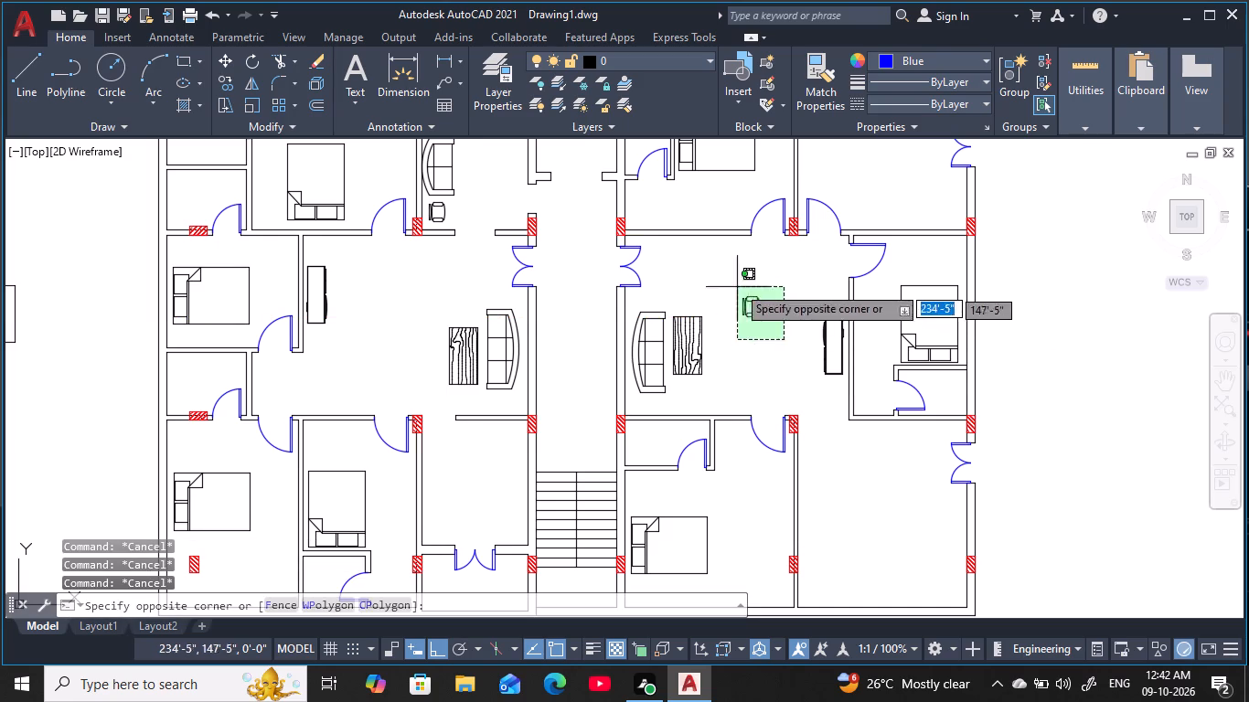
pyautogui.click(733, 277)
pyautogui.write('RO')
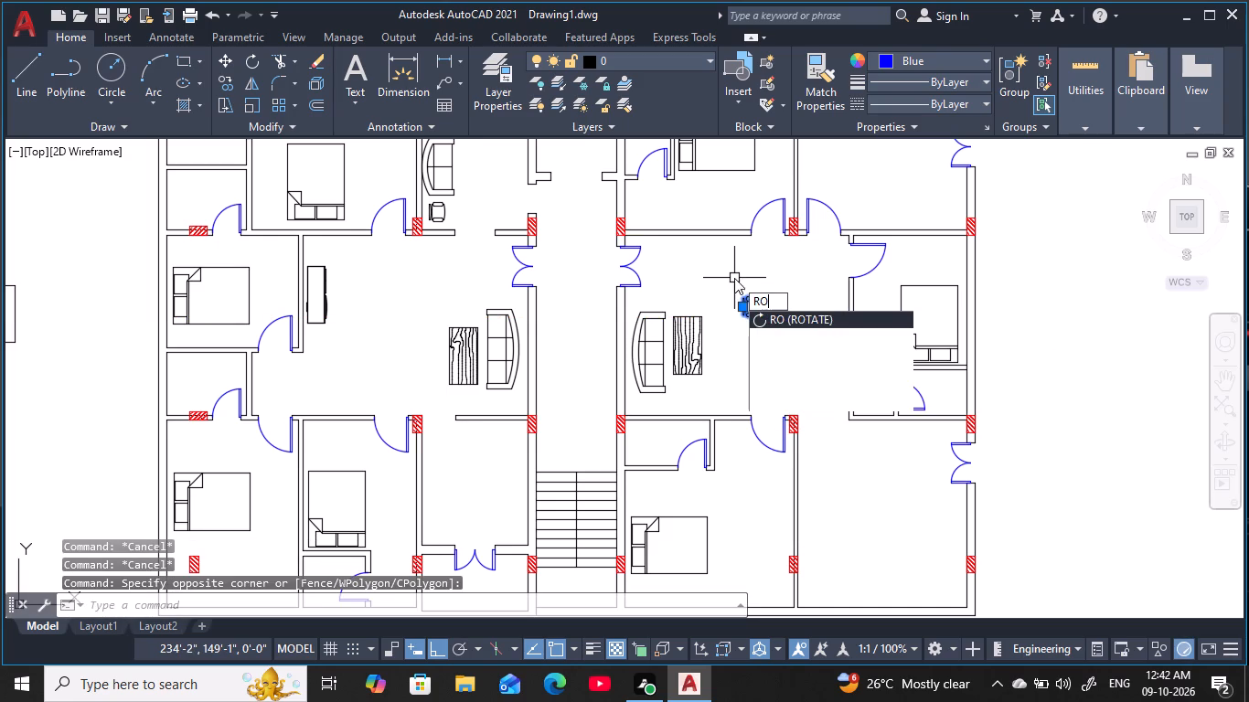
pyautogui.press('space')
pyautogui.click(754, 318)
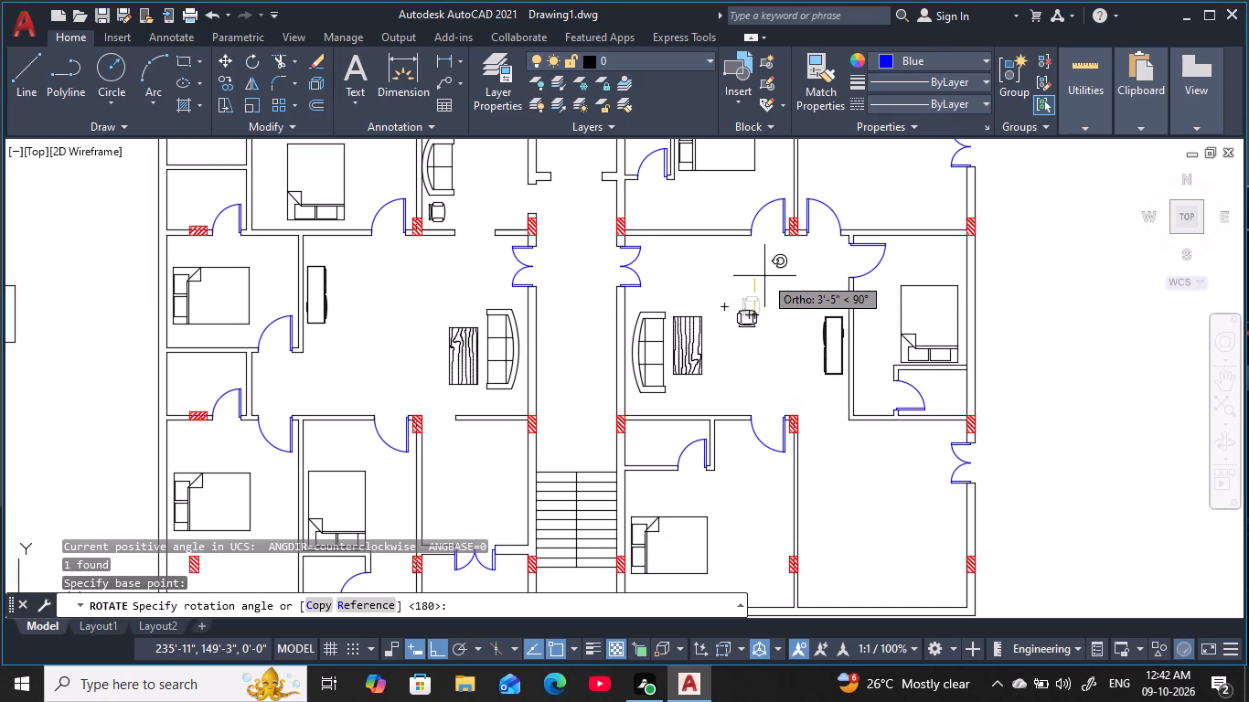
pyautogui.click(764, 276)
pyautogui.press('Escape')
pyautogui.press('Escape')
pyautogui.press('Escape')
pyautogui.press('Escape')
# Copy the rotated chair to just south of the east living room's wooden table, with Ortho off.
pyautogui.click(781, 340)
pyautogui.click(731, 292)
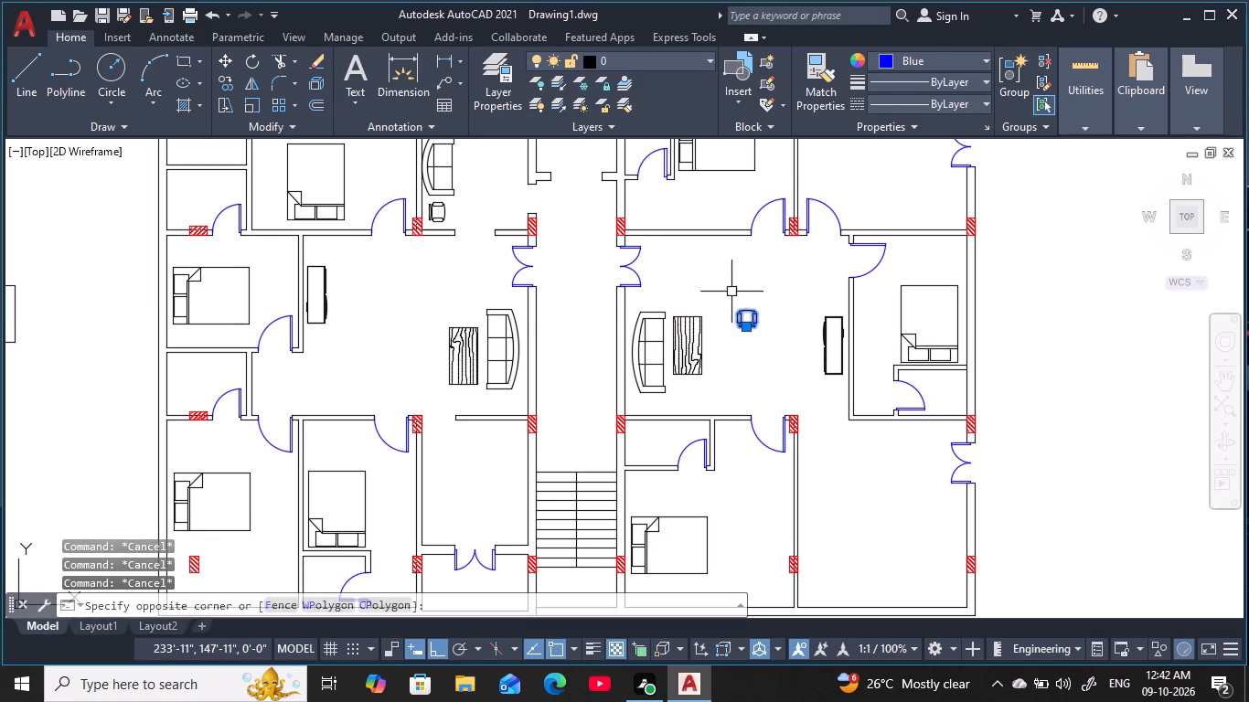
pyautogui.press('c')
pyautogui.write('O')
pyautogui.press('space')
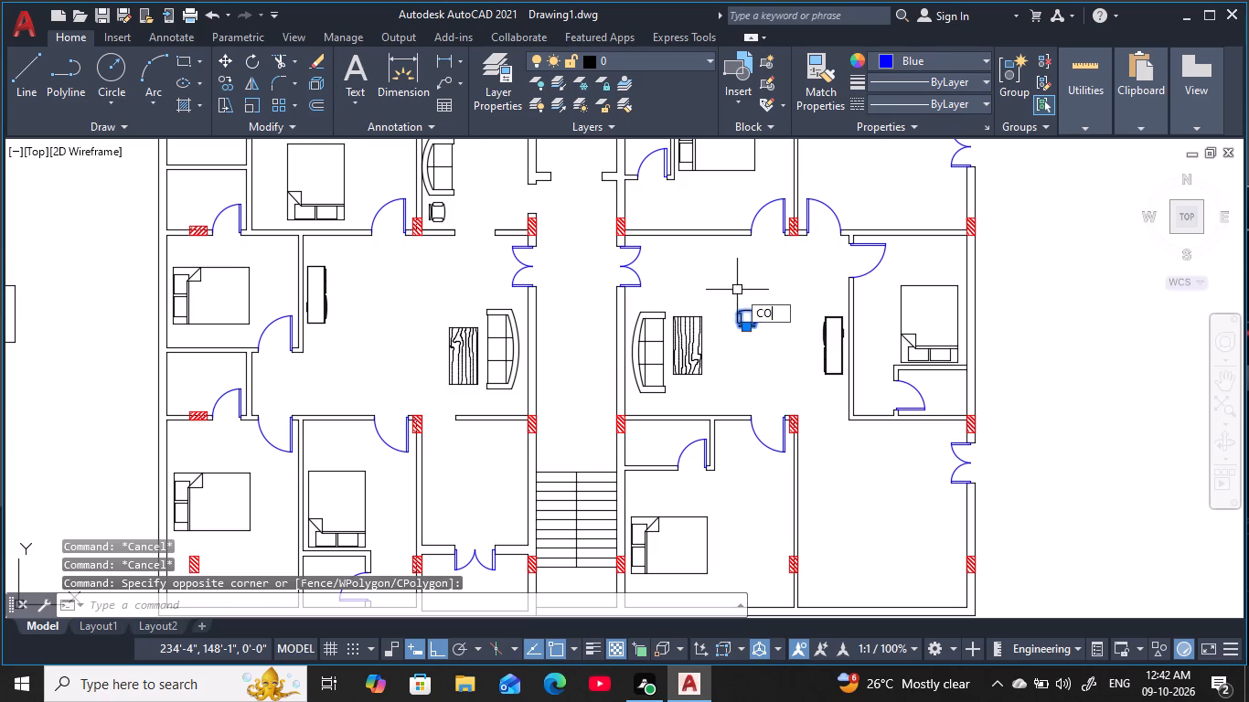
pyautogui.click(748, 316)
pyautogui.moveTo(737, 404); pyautogui.dragTo(714, 383, button='middle')
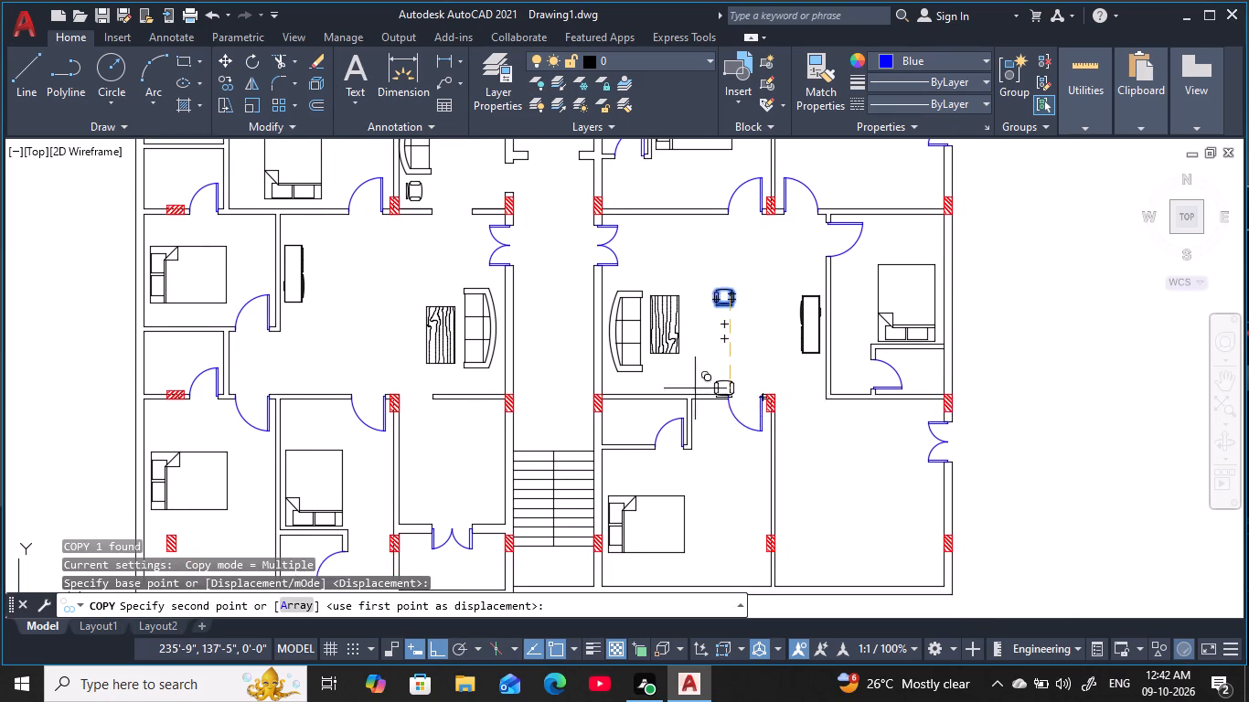
pyautogui.scroll(3, 681, 374)
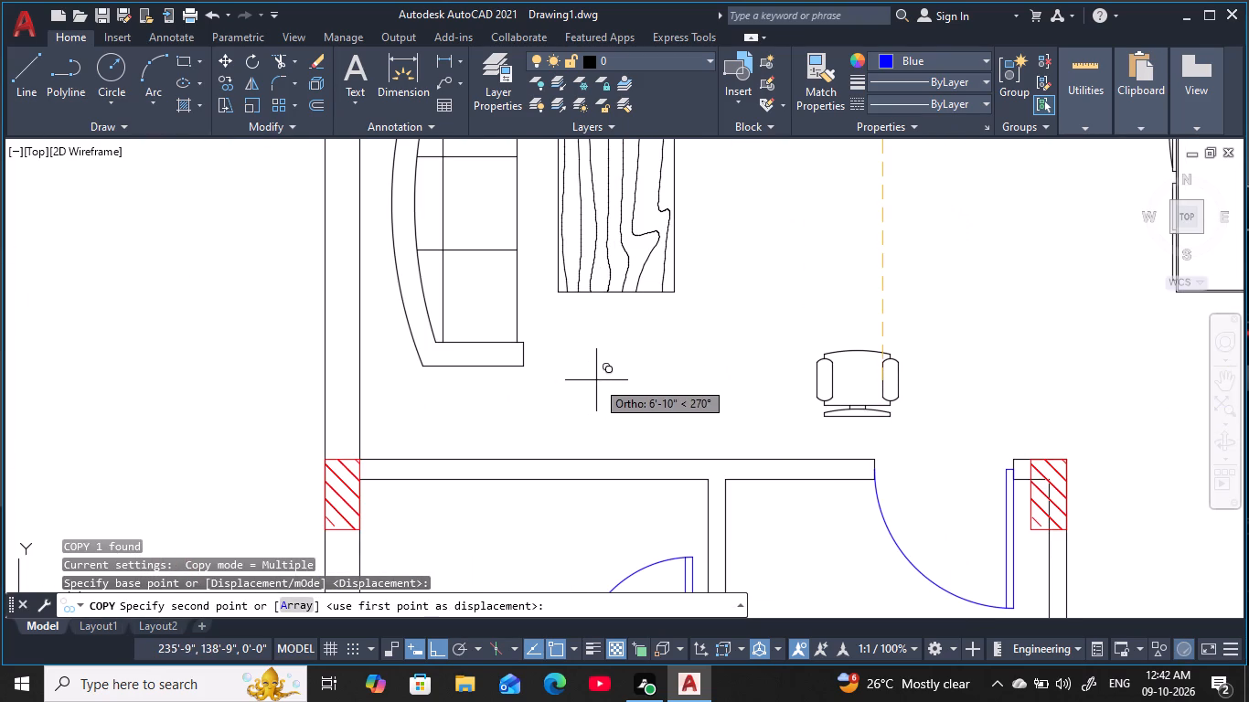
pyautogui.press('F8')
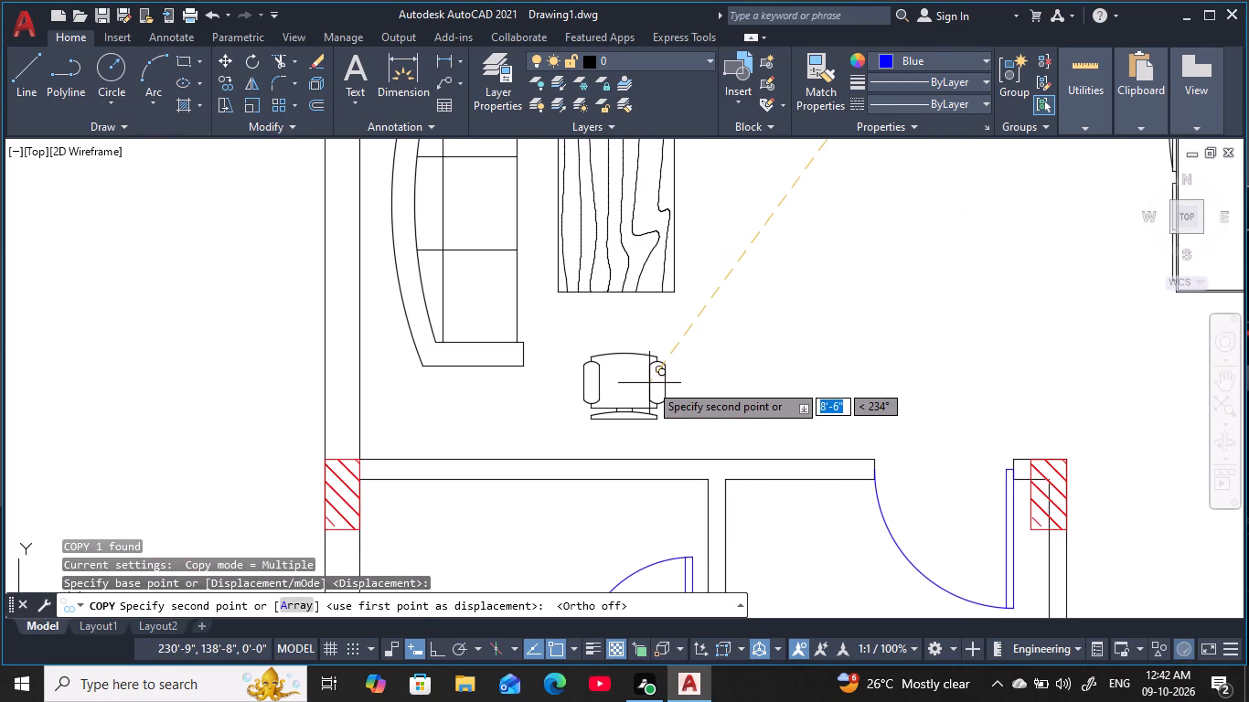
pyautogui.click(657, 369)
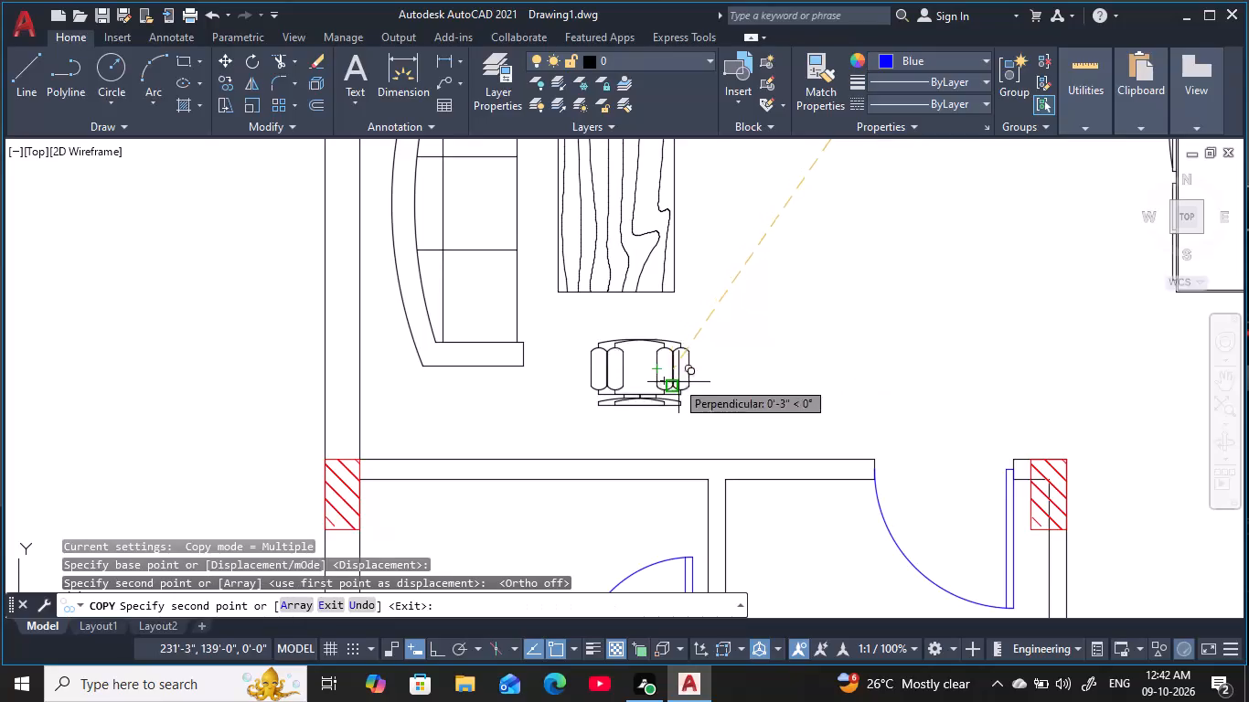
pyautogui.press('Escape')
pyautogui.press('Escape')
pyautogui.press('Escape')
pyautogui.press('Escape')
pyautogui.press('Escape')
pyautogui.press('Escape')
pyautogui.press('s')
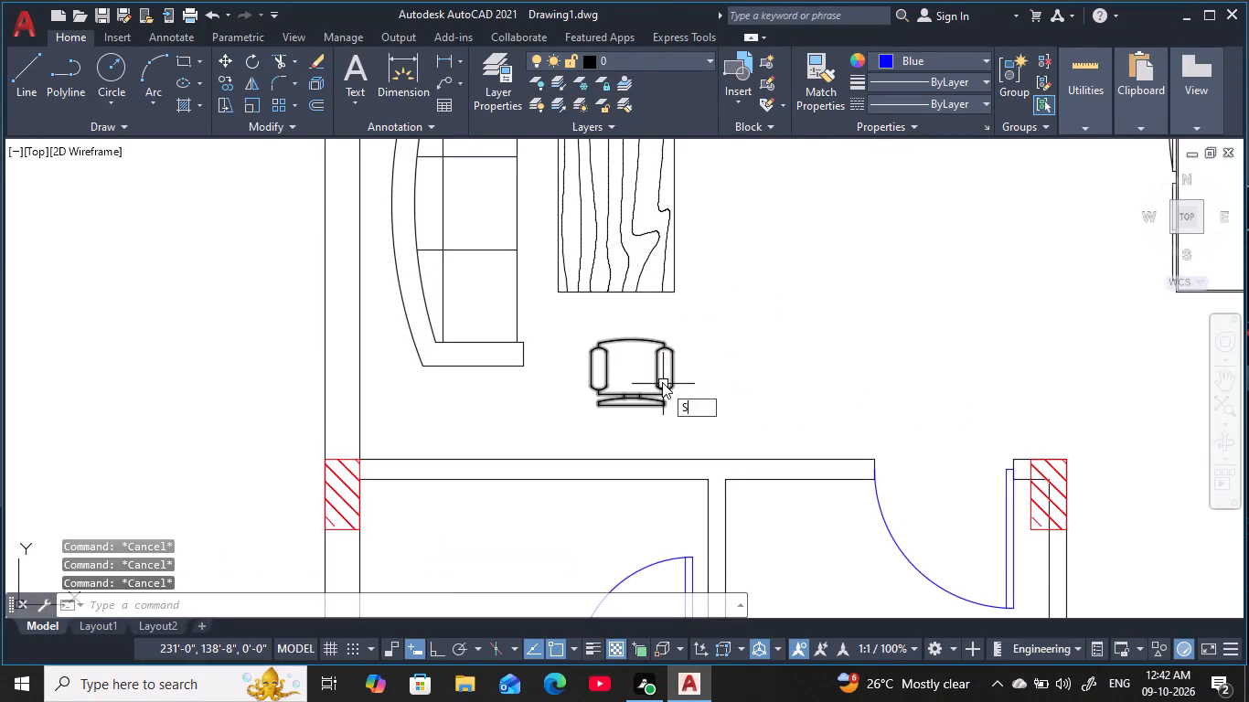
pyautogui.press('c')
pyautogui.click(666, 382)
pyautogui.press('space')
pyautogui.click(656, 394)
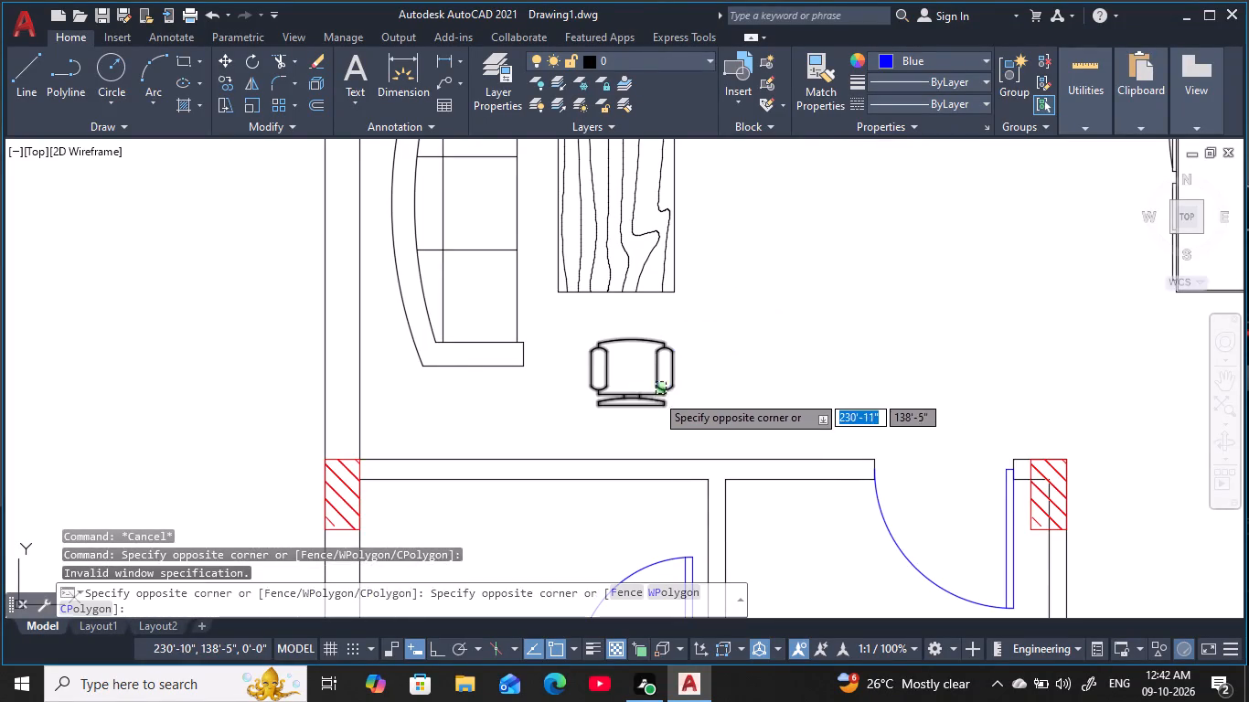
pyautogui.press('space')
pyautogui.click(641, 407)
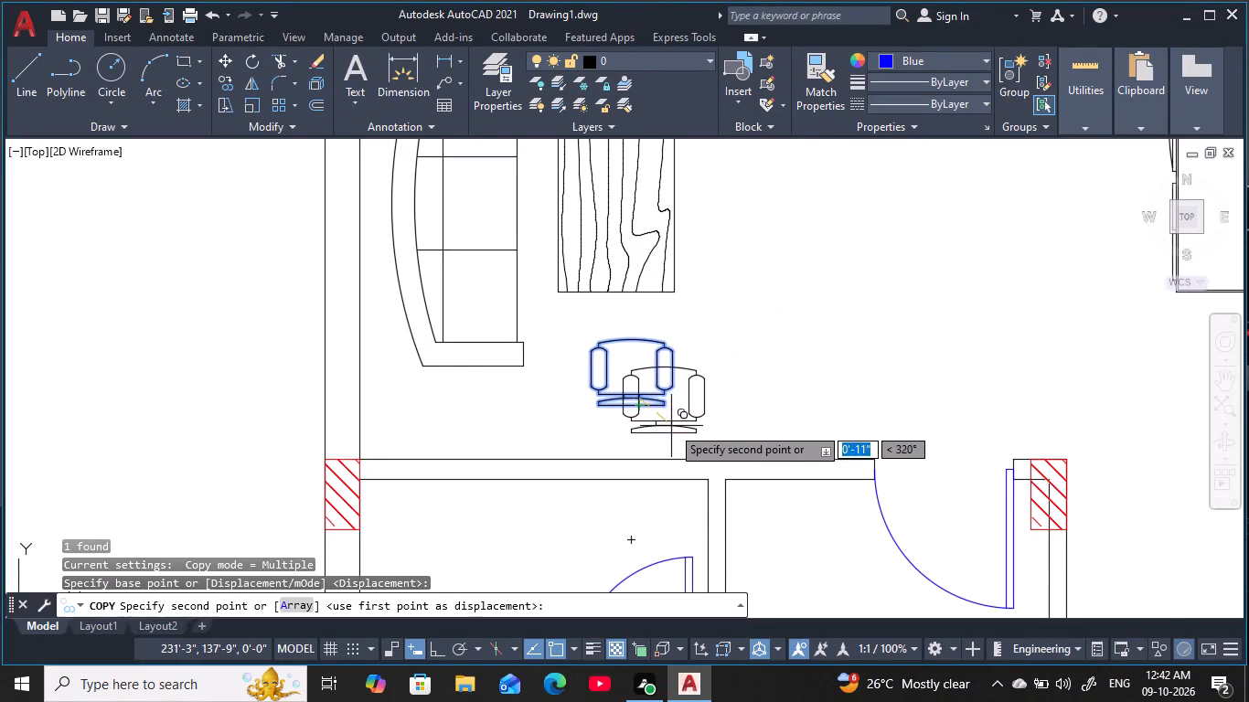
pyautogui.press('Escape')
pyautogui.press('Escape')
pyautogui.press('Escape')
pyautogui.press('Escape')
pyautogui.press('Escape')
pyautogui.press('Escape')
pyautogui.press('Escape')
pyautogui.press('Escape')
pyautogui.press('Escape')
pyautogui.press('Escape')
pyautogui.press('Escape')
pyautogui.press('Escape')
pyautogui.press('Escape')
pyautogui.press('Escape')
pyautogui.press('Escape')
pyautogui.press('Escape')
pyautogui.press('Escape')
# Scale up the copied chair south of the wooden table from its backrest until its seat is about the table's width.
pyautogui.write('SC')
pyautogui.press('space')
pyautogui.press('space')
pyautogui.click(637, 399)
pyautogui.press('space')
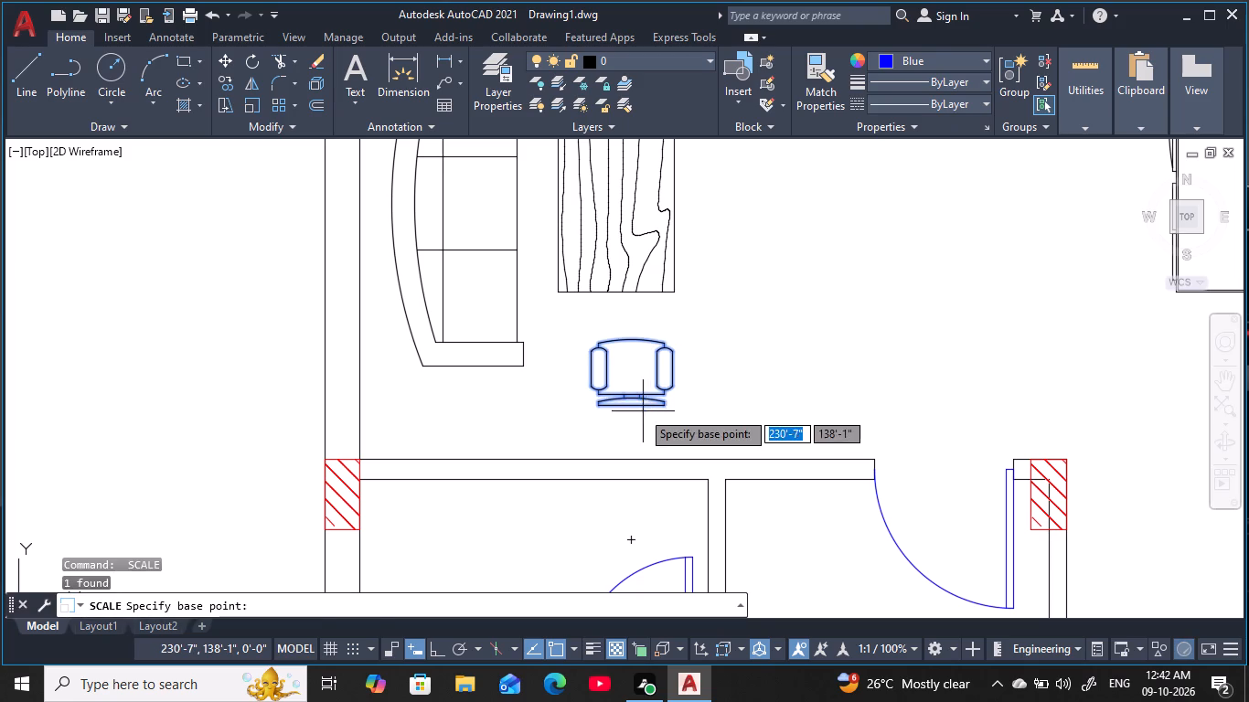
pyautogui.click(641, 410)
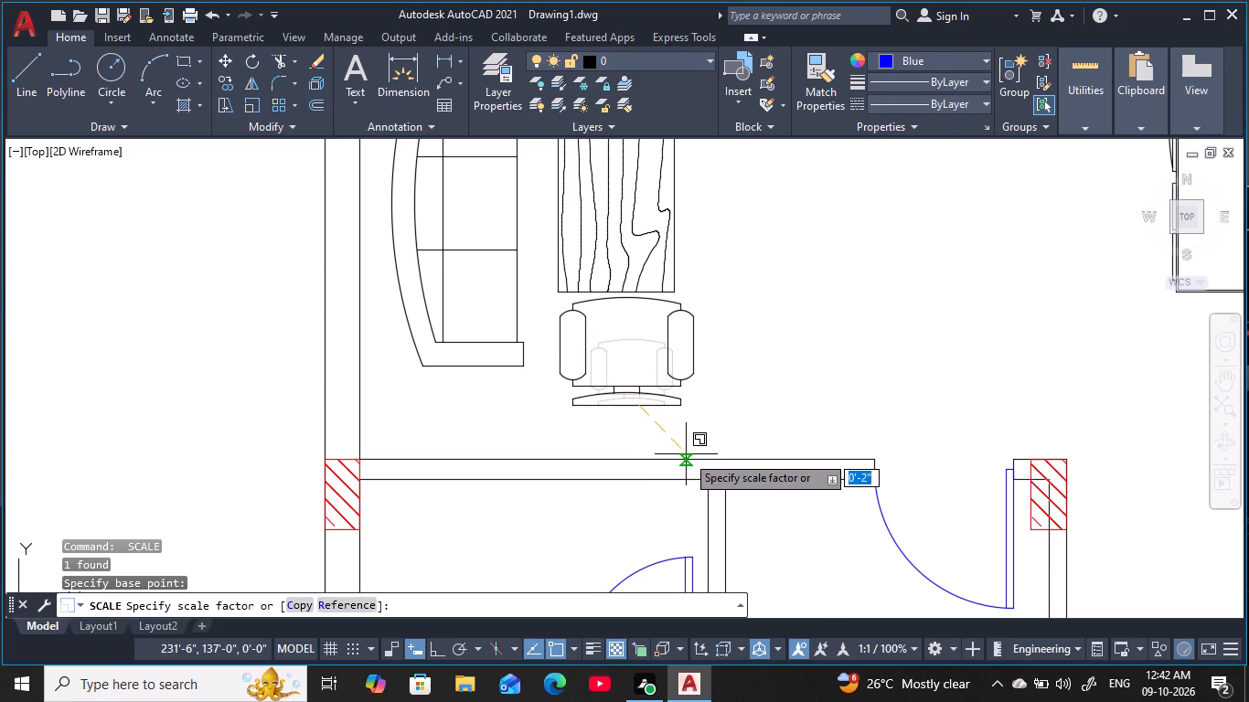
pyautogui.click(687, 463)
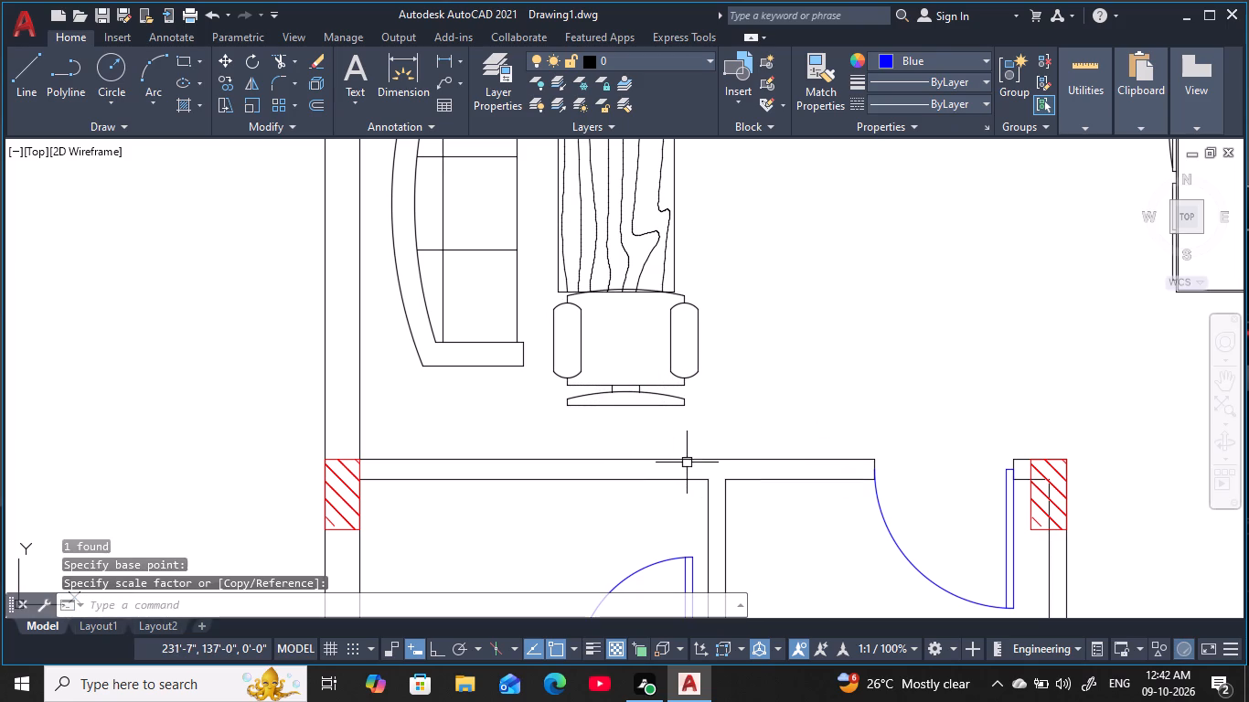
pyautogui.press('Escape')
pyautogui.press('Escape')
pyautogui.press('Escape')
pyautogui.press('Escape')
pyautogui.press('Escape')
pyautogui.press('Escape')
# Move the enlarged chair about 0'-11" straight south, clear of the east living room's wooden table.
pyautogui.press('m')
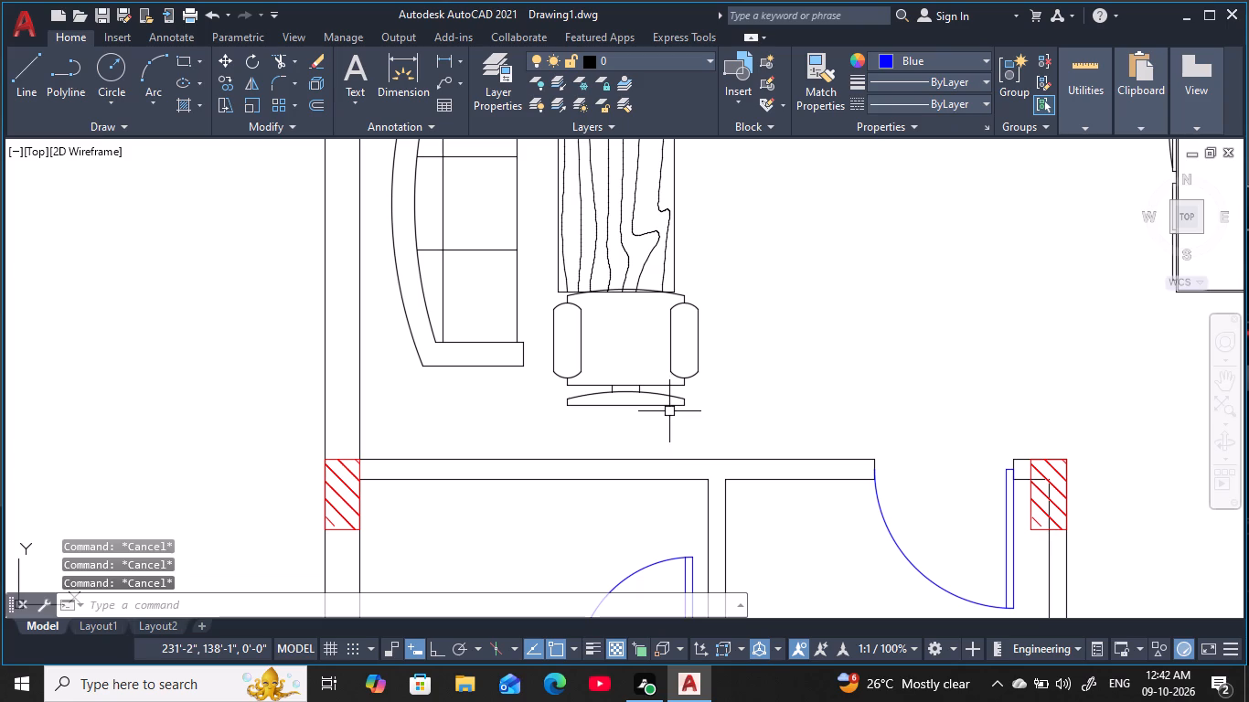
pyautogui.press('space')
pyautogui.click(664, 404)
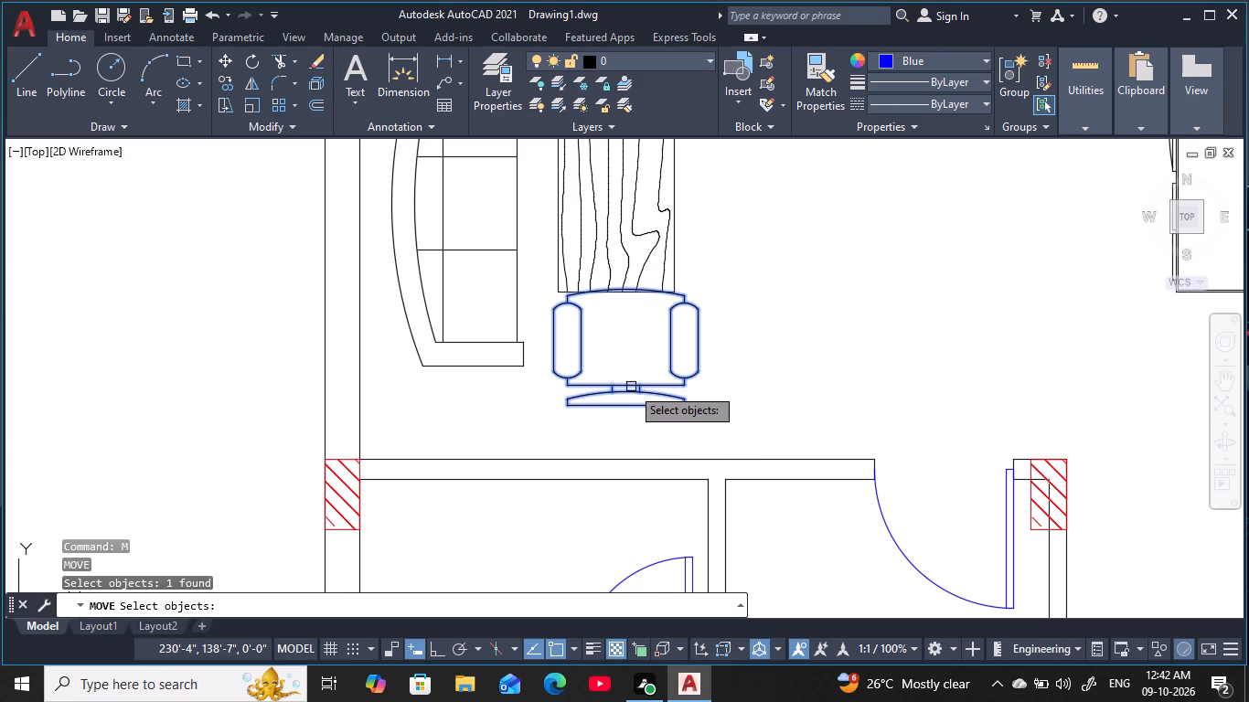
pyautogui.press('space')
pyautogui.click(631, 387)
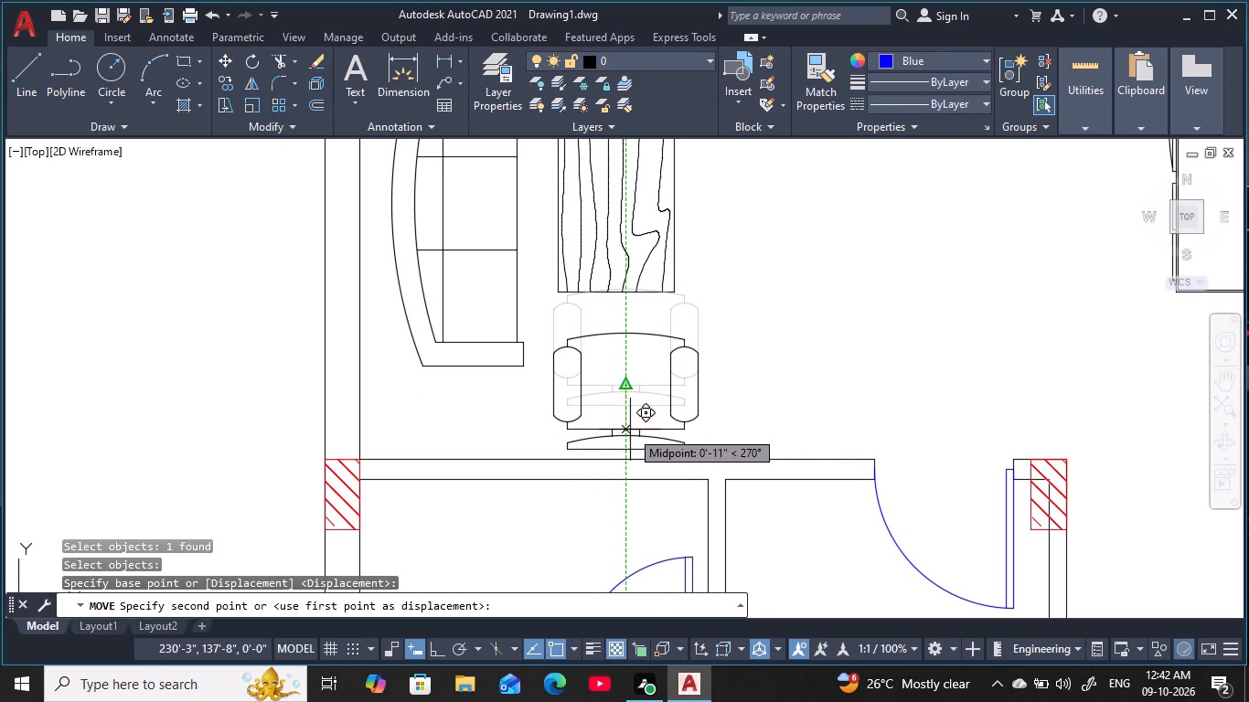
pyautogui.click(632, 431)
pyautogui.scroll(-3, 644, 423)
pyautogui.moveTo(645, 414); pyautogui.dragTo(648, 431, button='middle')
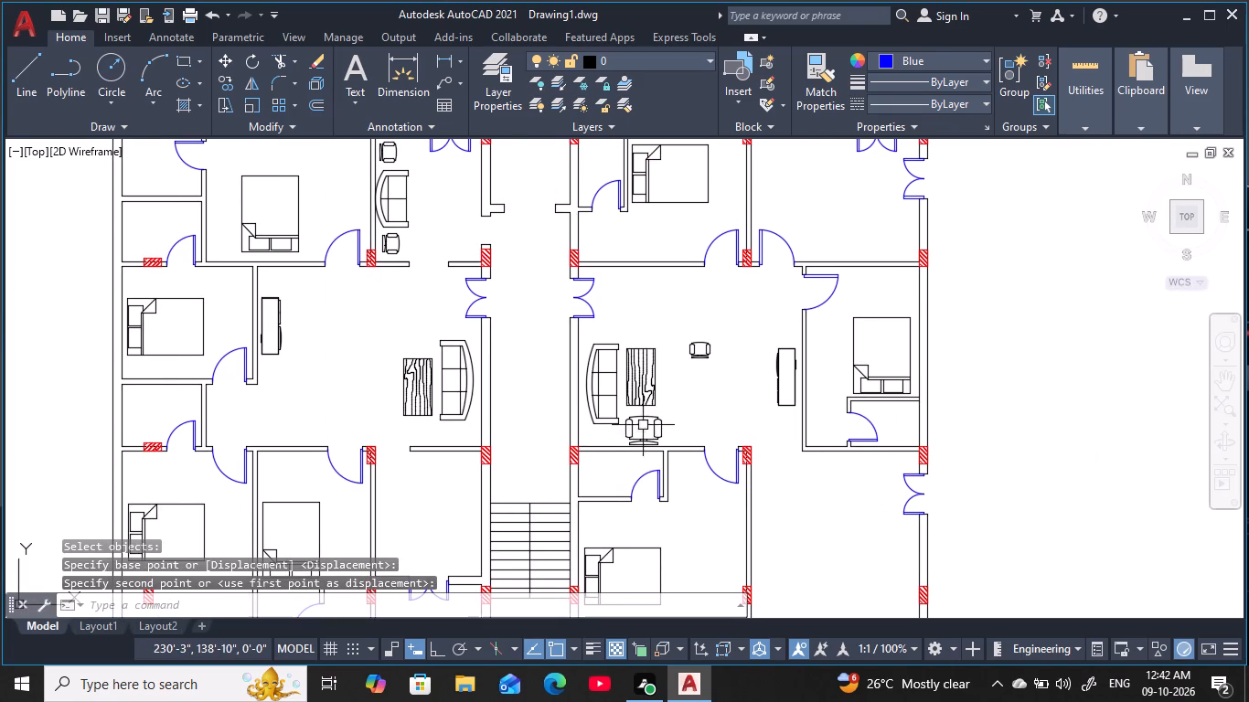
pyautogui.press('Escape')
pyautogui.press('Escape')
pyautogui.press('Escape')
pyautogui.press('Escape')
pyautogui.press('Escape')
# Copy the enlarged chair about 19'-6" west into the west living room, just south of its wooden table.
pyautogui.click(659, 431)
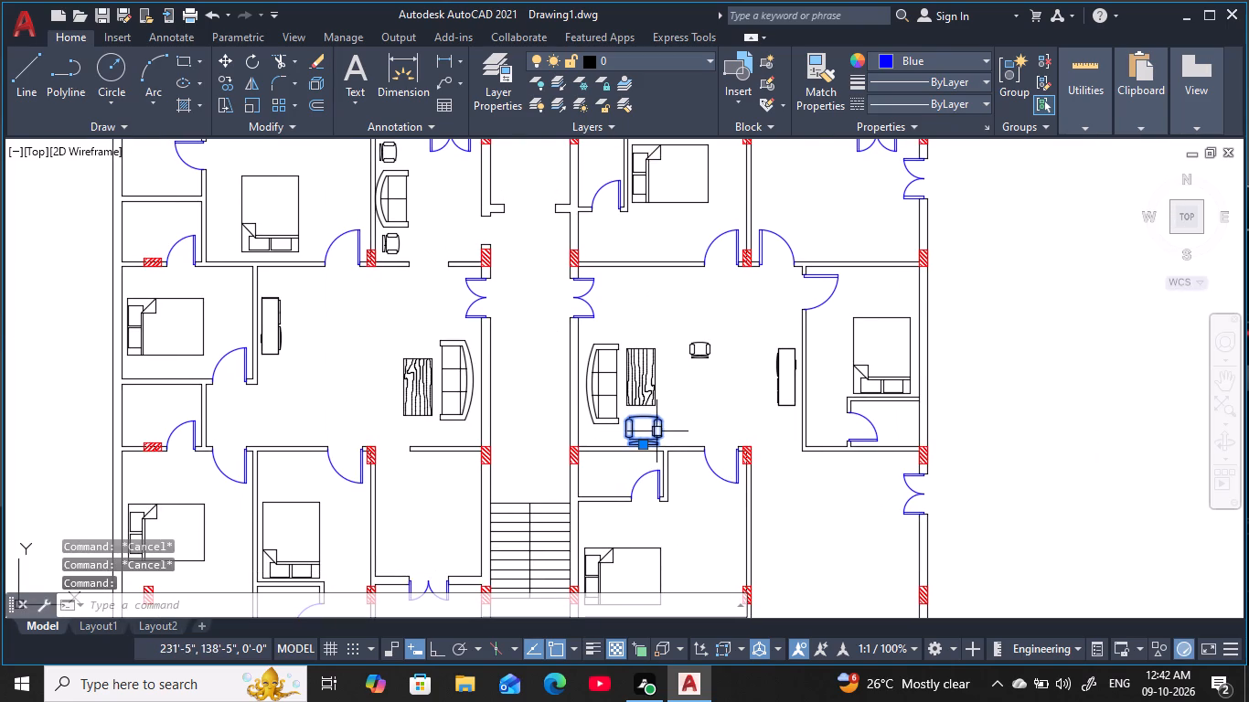
pyautogui.write('CO')
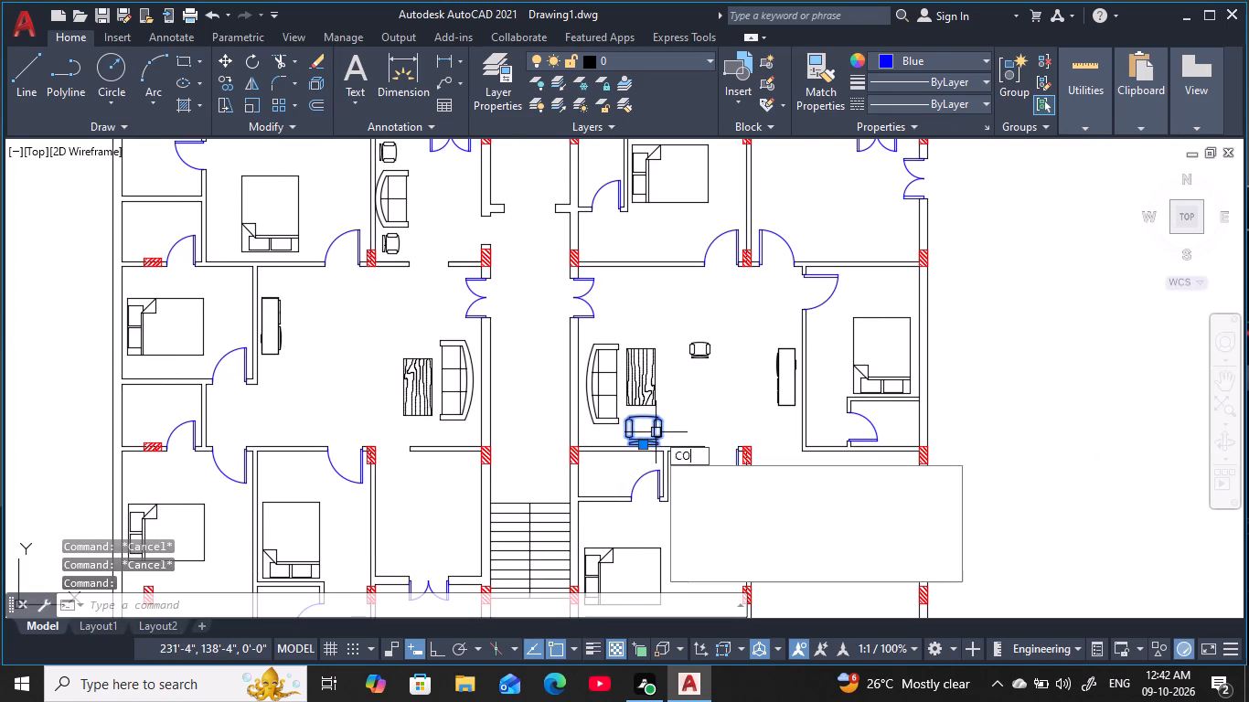
pyautogui.press('space')
pyautogui.click(656, 437)
pyautogui.scroll(2, 434, 444)
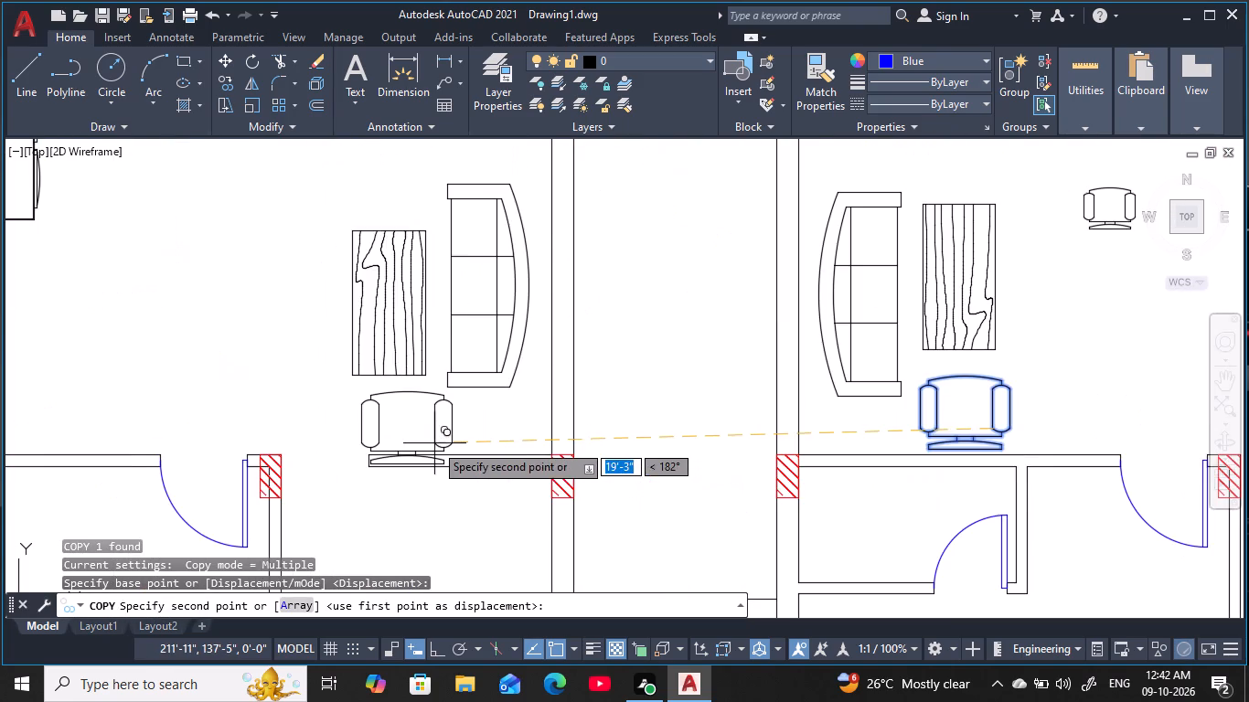
pyautogui.scroll(1, 434, 443)
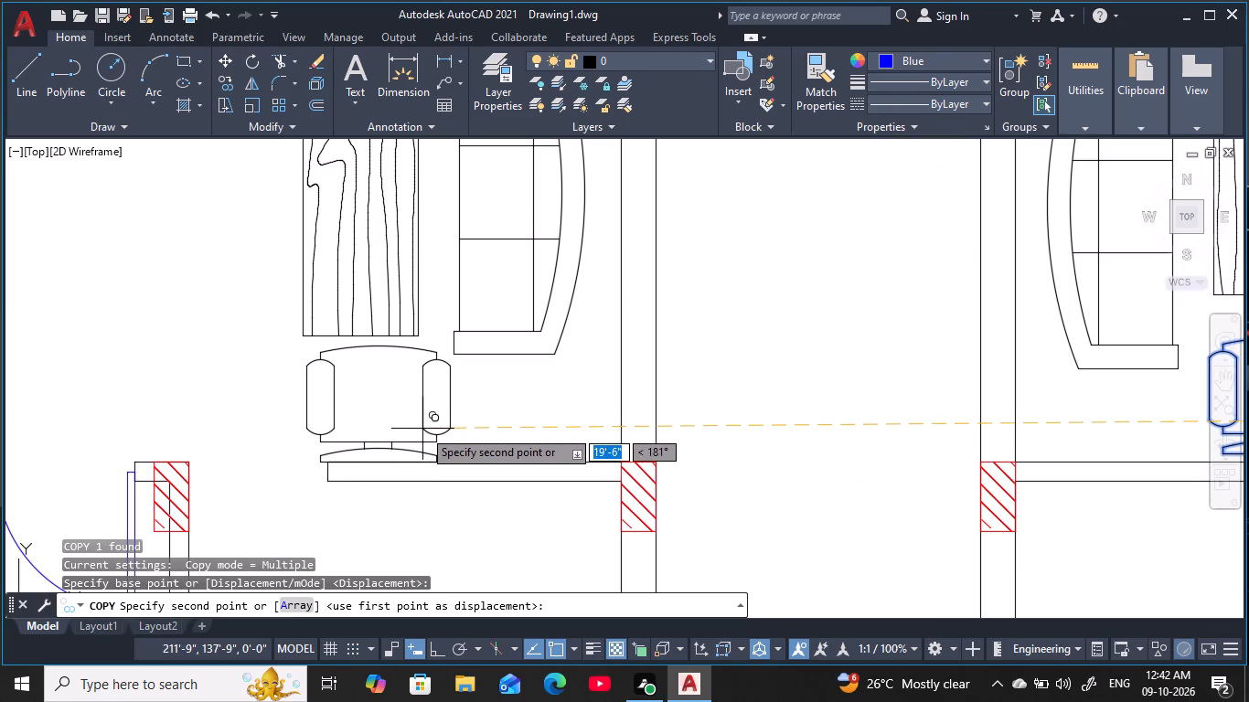
pyautogui.click(426, 429)
pyautogui.scroll(-1, 431, 428)
pyautogui.moveTo(432, 428); pyautogui.dragTo(441, 423, button='middle')
pyautogui.press('Escape')
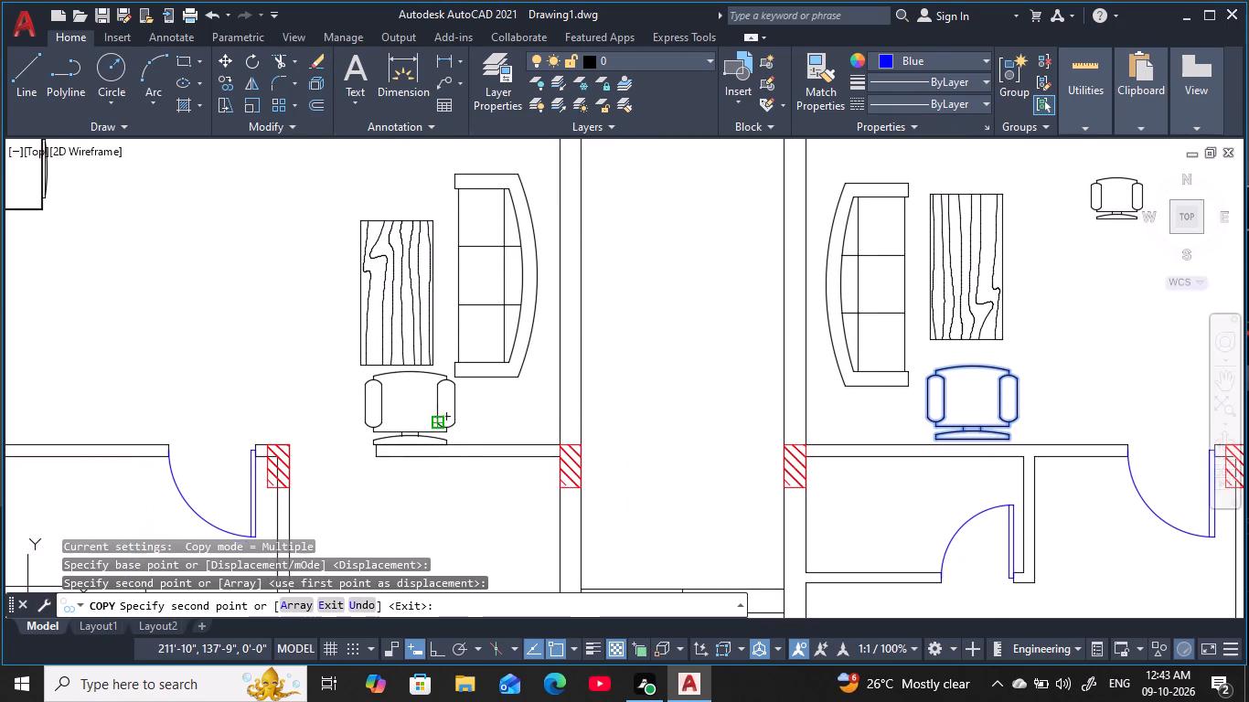
pyautogui.press('Escape')
pyautogui.press('Escape')
pyautogui.scroll(-2, 476, 429)
pyautogui.moveTo(479, 429); pyautogui.dragTo(467, 441, button='middle')
pyautogui.scroll(3, 469, 437)
pyautogui.press('Escape')
pyautogui.press('Escape')
pyautogui.press('Escape')
pyautogui.moveTo(467, 434); pyautogui.dragTo(468, 433, button='middle')
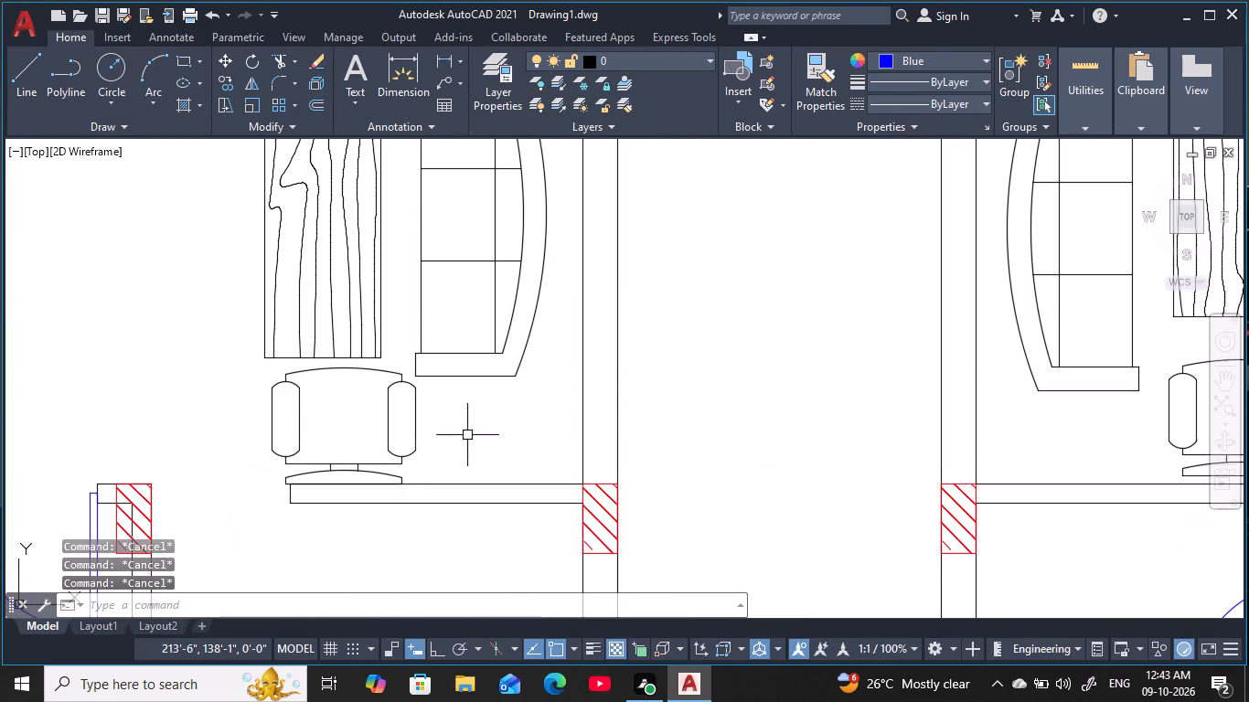
pyautogui.moveTo(468, 433); pyautogui.dragTo(482, 420, button='middle')
pyautogui.press('Escape')
pyautogui.press('Escape')
# Scale down the copied chair in the west living room so it clears the wooden table and the south wall.
pyautogui.click(444, 421)
pyautogui.click(380, 431)
pyautogui.write('SC')
pyautogui.hotkey('alt', 'space')
pyautogui.press('space')
pyautogui.click(394, 431)
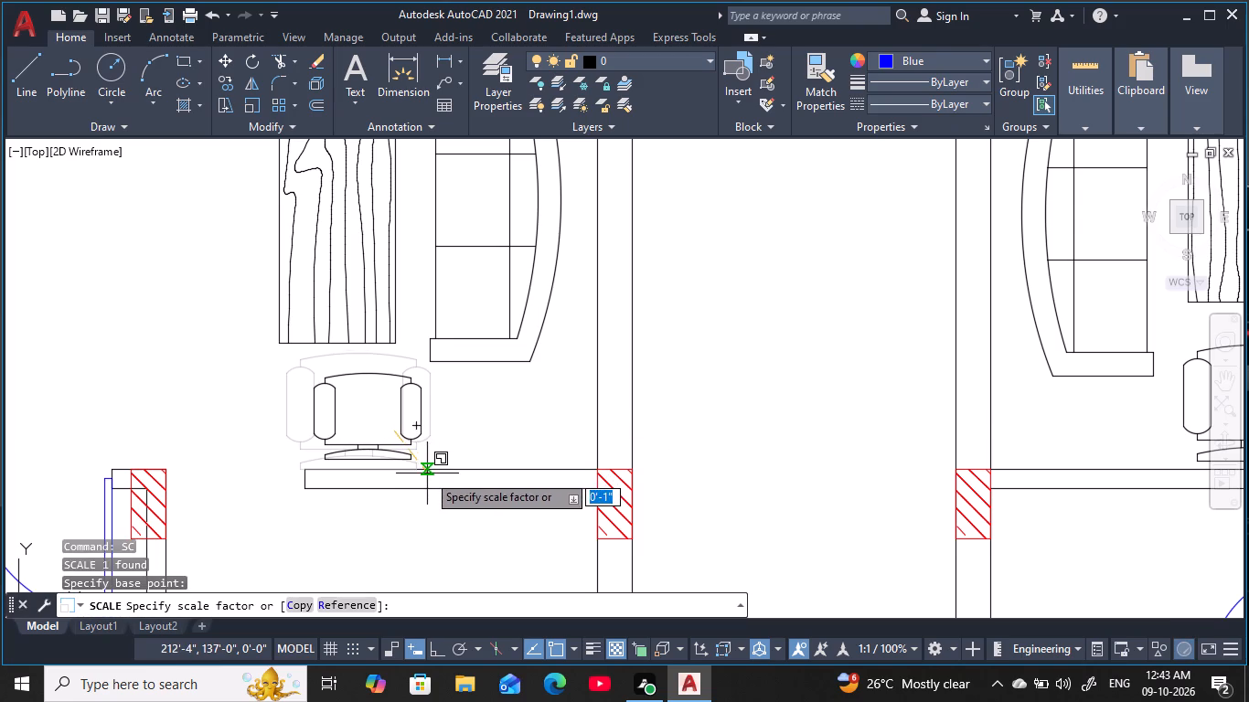
pyautogui.click(427, 473)
pyautogui.press('Escape')
pyautogui.press('Escape')
pyautogui.press('Escape')
pyautogui.press('Escape')
# Move the reduced chair slightly west, closer to beneath the west living room's wooden table.
pyautogui.click(404, 445)
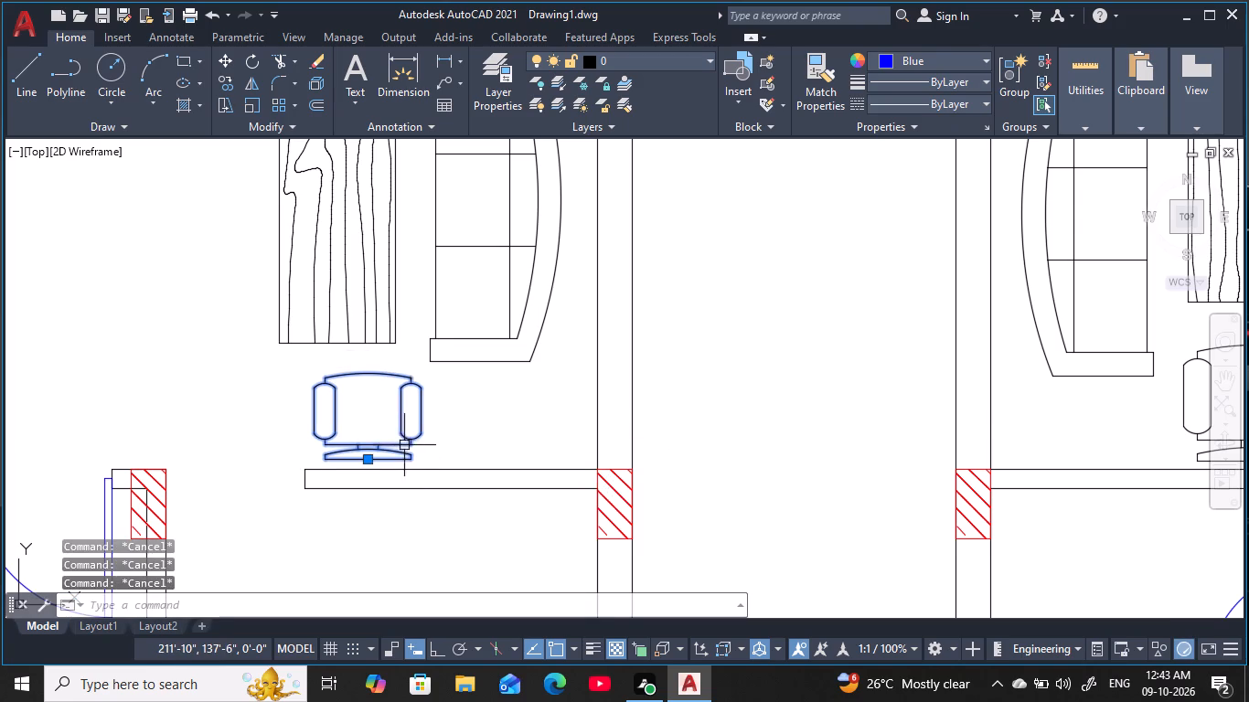
pyautogui.write('M')
pyautogui.press('space')
pyautogui.click(400, 442)
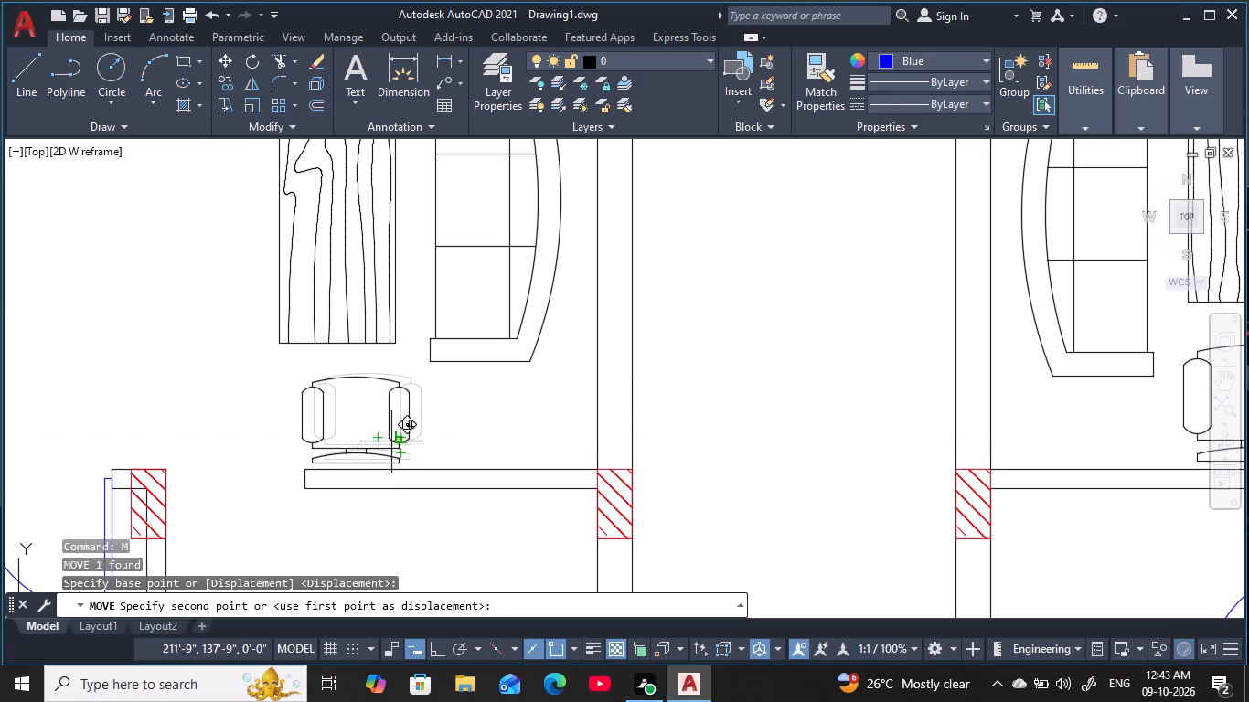
pyautogui.click(392, 441)
pyautogui.press('Escape')
pyautogui.press('Escape')
pyautogui.press('Escape')
pyautogui.press('Escape')
pyautogui.press('Escape')
# Move the west living room's sofa about 0'-10" east, up against the corridor wall.
pyautogui.scroll(-1, 473, 435)
pyautogui.moveTo(476, 433); pyautogui.dragTo(465, 425, button='middle')
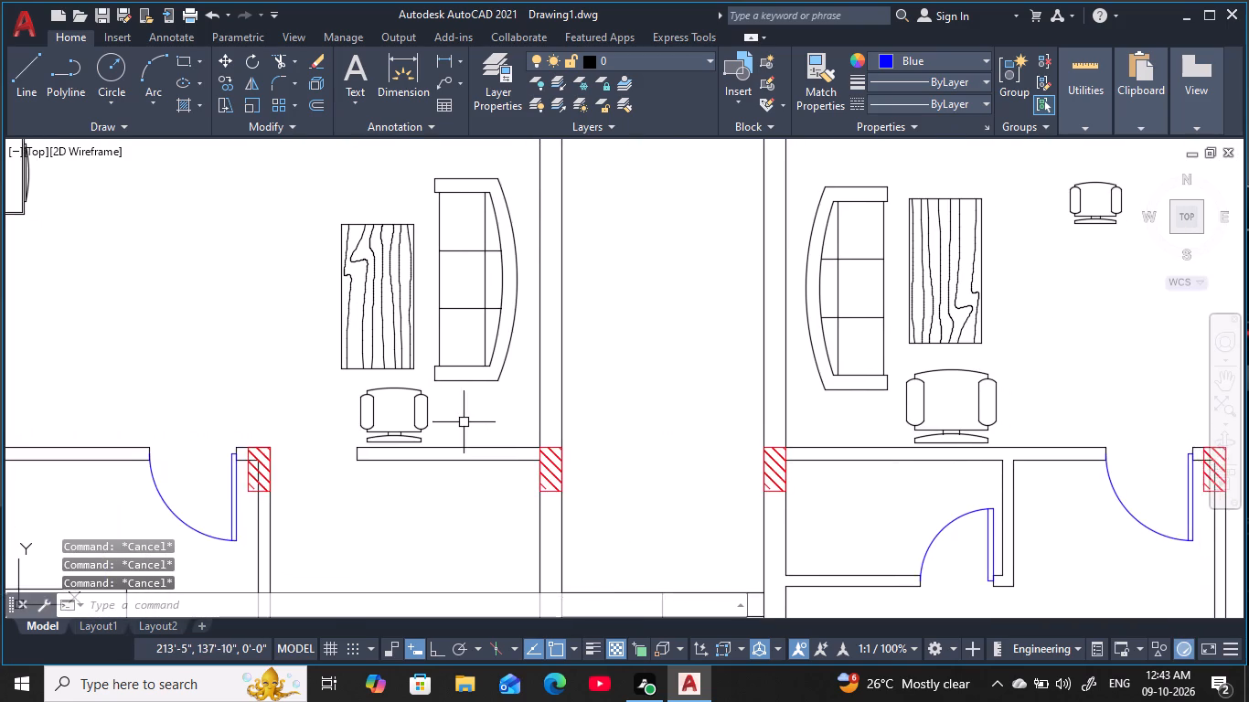
pyautogui.scroll(-2, 464, 420)
pyautogui.moveTo(463, 420); pyautogui.dragTo(429, 422, button='middle')
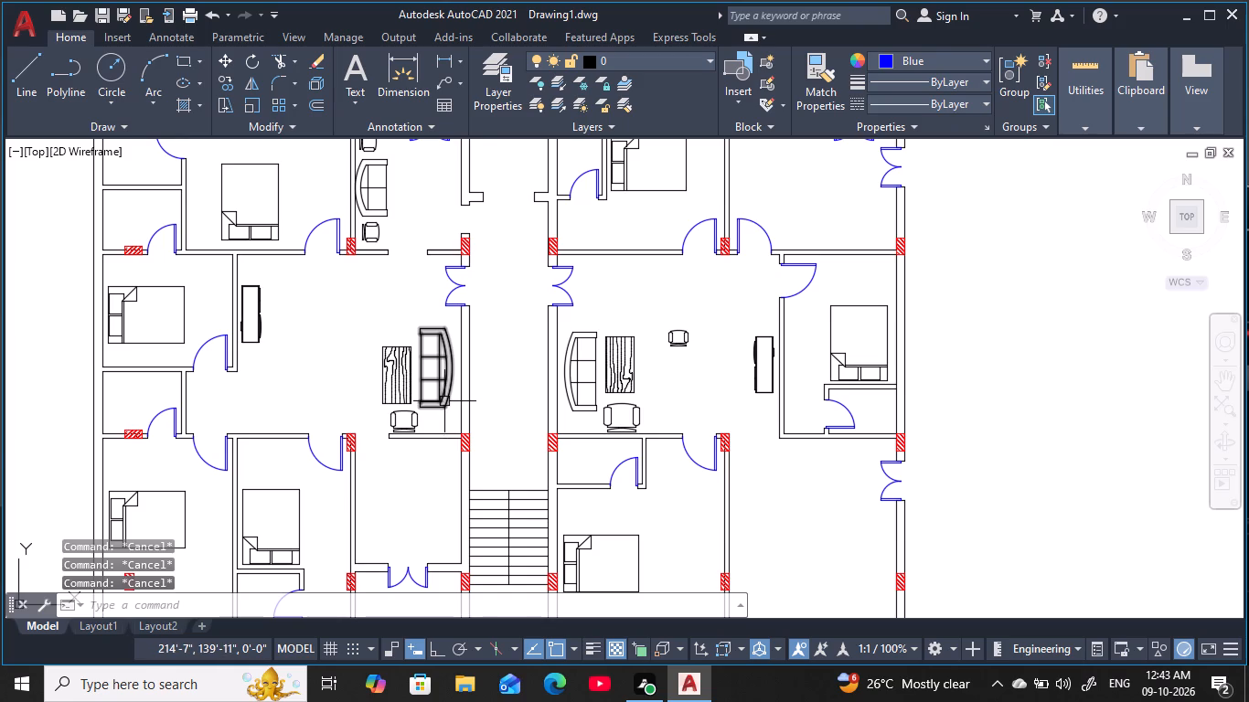
pyautogui.scroll(1, 444, 401)
pyautogui.click(443, 401)
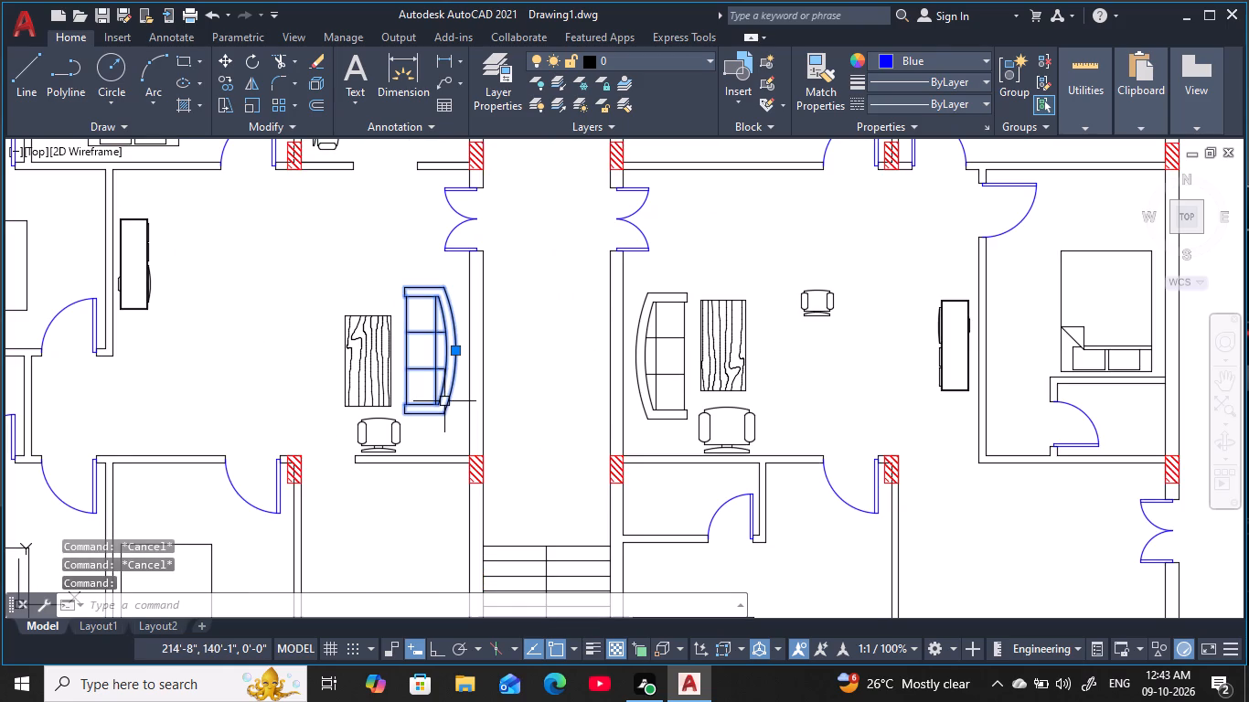
pyautogui.write('M')
pyautogui.press('space')
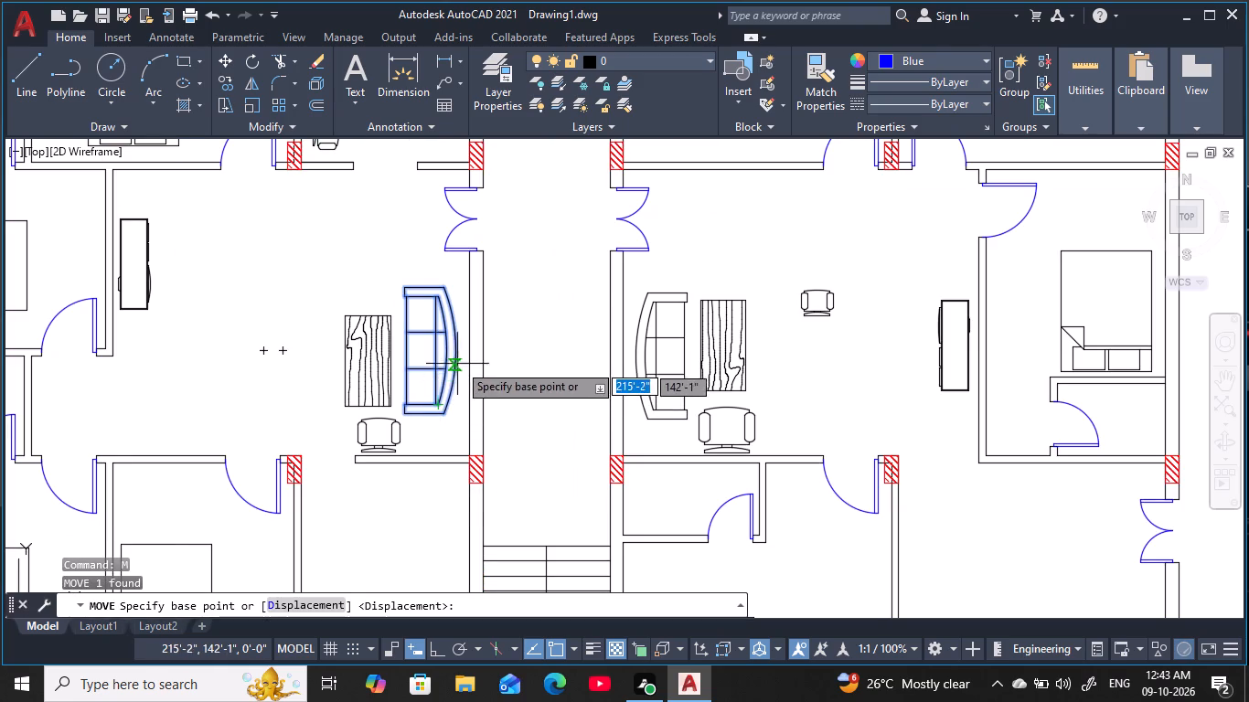
pyautogui.click(459, 357)
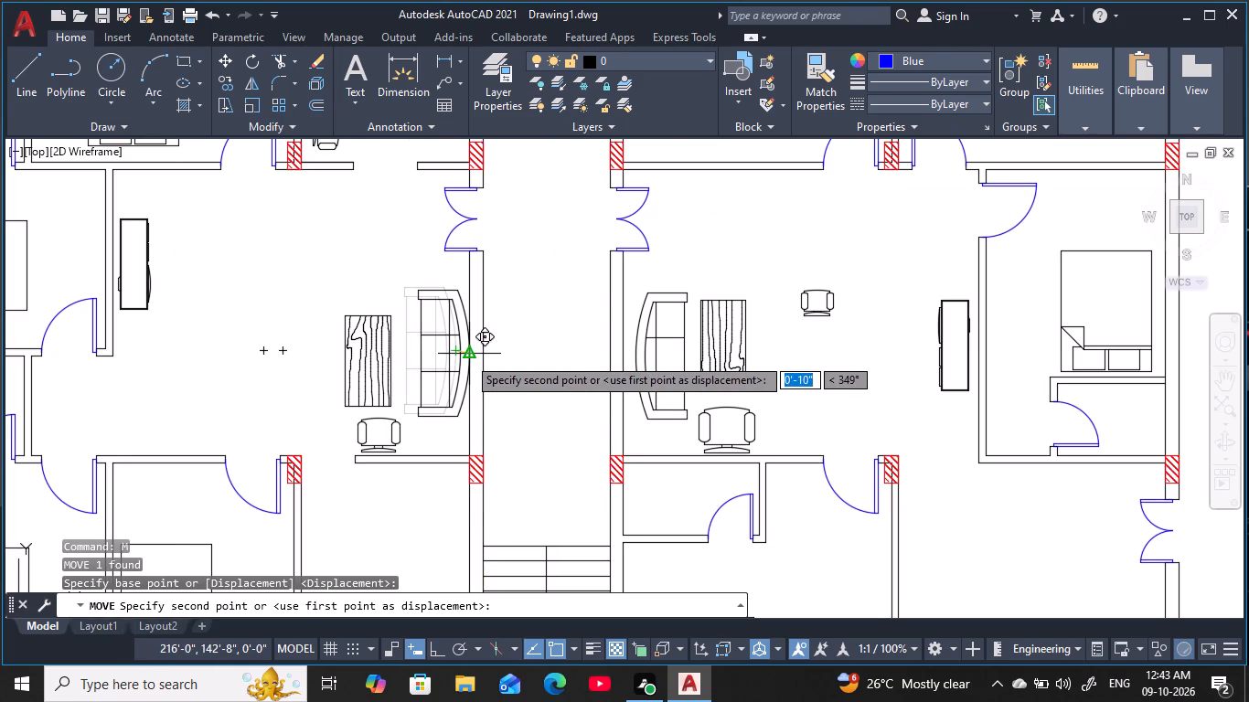
pyautogui.click(466, 357)
pyautogui.press('Escape')
pyautogui.press('Escape')
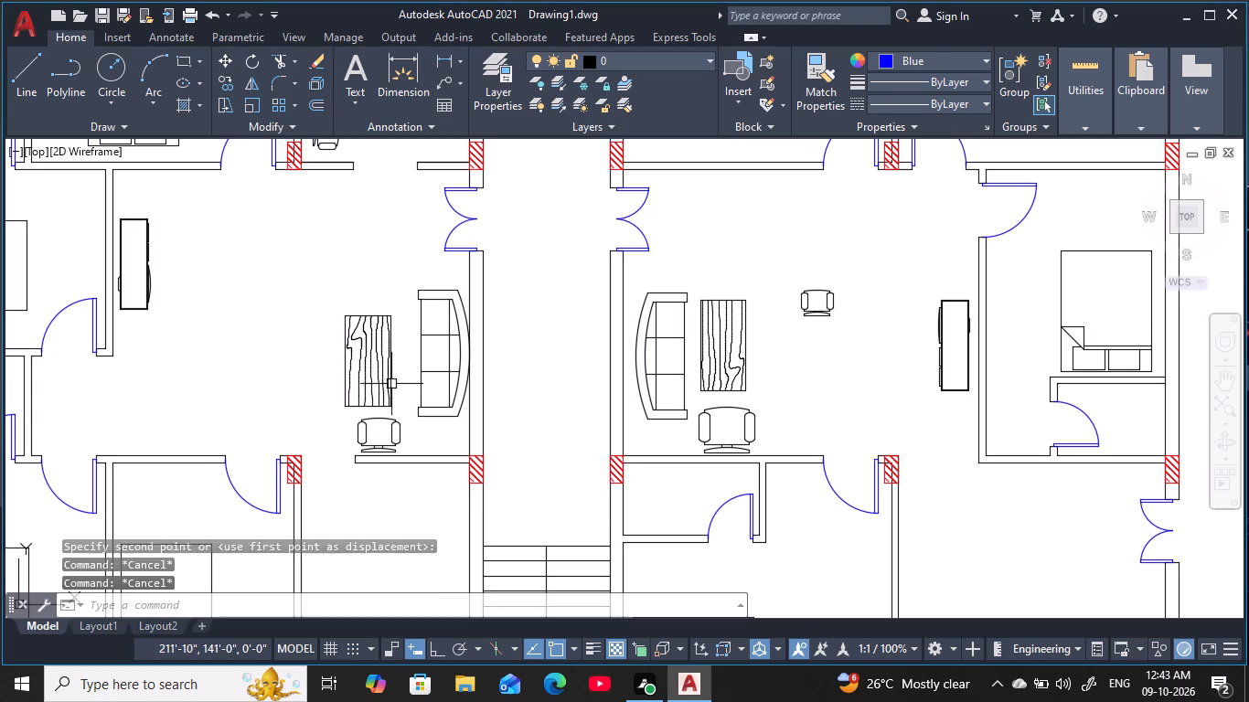
pyautogui.press('Escape')
# Move the west living room's wooden table about 1'-0" east, closer to the sofa.
pyautogui.click(390, 378)
pyautogui.write('M')
pyautogui.press('space')
pyautogui.click(389, 374)
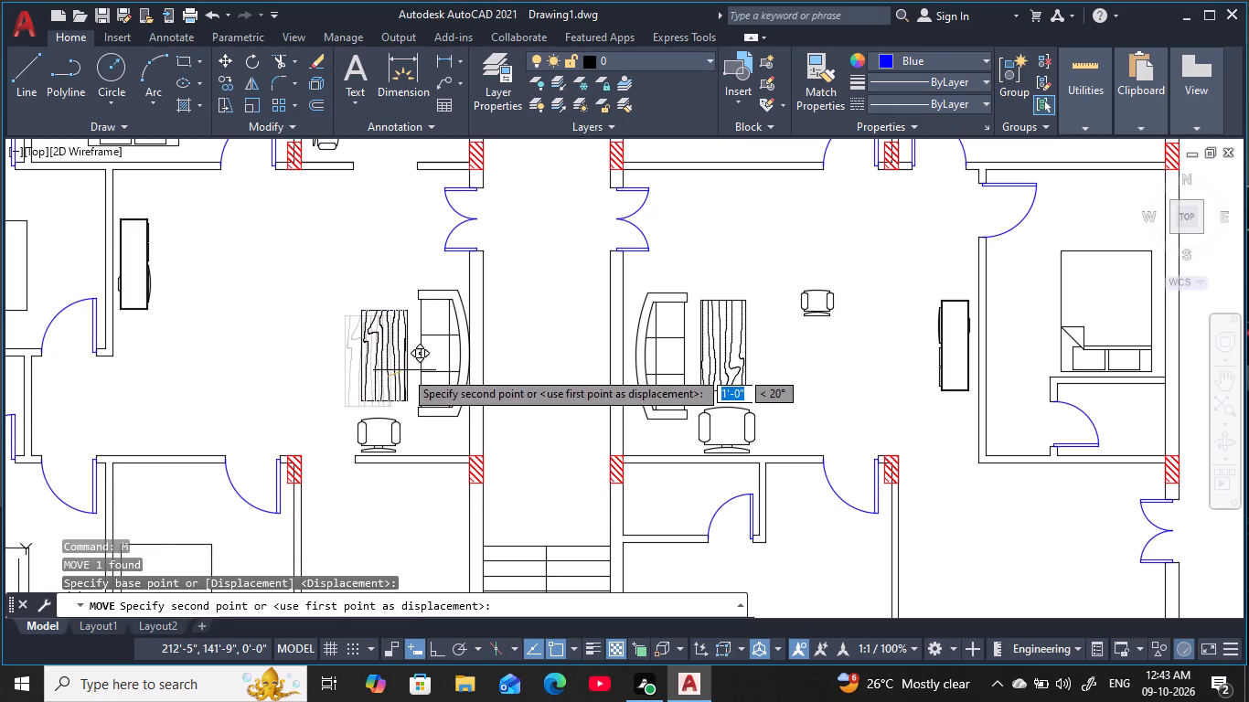
pyautogui.click(407, 370)
pyautogui.scroll(-3, 408, 370)
pyautogui.middleClick(410, 370)
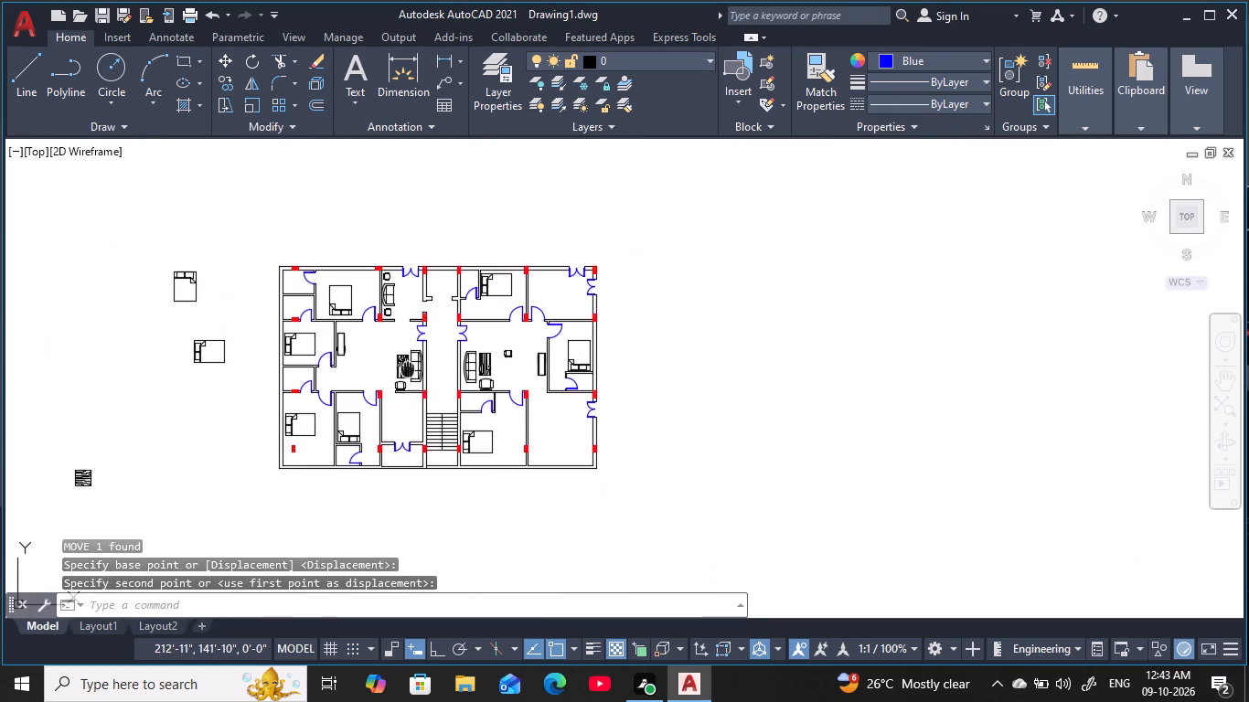
pyautogui.scroll(4, 408, 369)
pyautogui.middleClick(410, 368)
pyautogui.press('Escape')
pyautogui.press('Escape')
pyautogui.press('Escape')
# Move the west living room's chair slightly northeast so it sits centred just south of the wooden table.
pyautogui.click(383, 450)
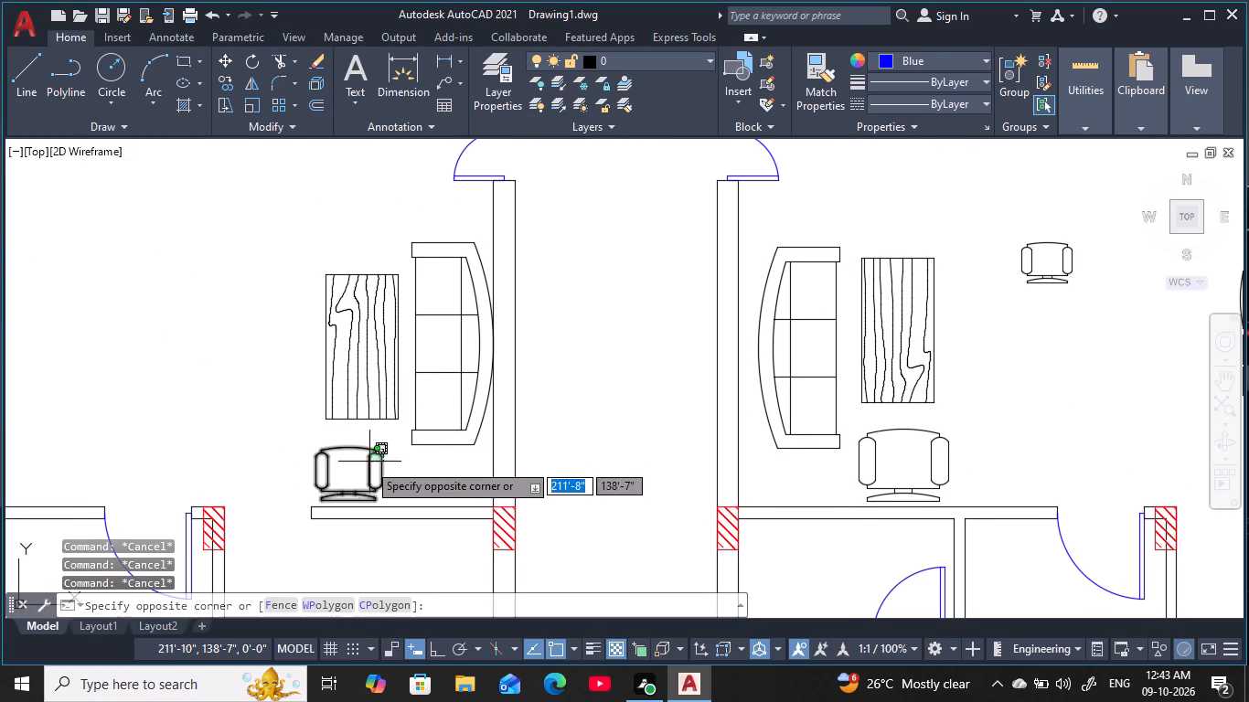
pyautogui.click(356, 470)
pyautogui.press('m')
pyautogui.press('space')
pyautogui.click(369, 459)
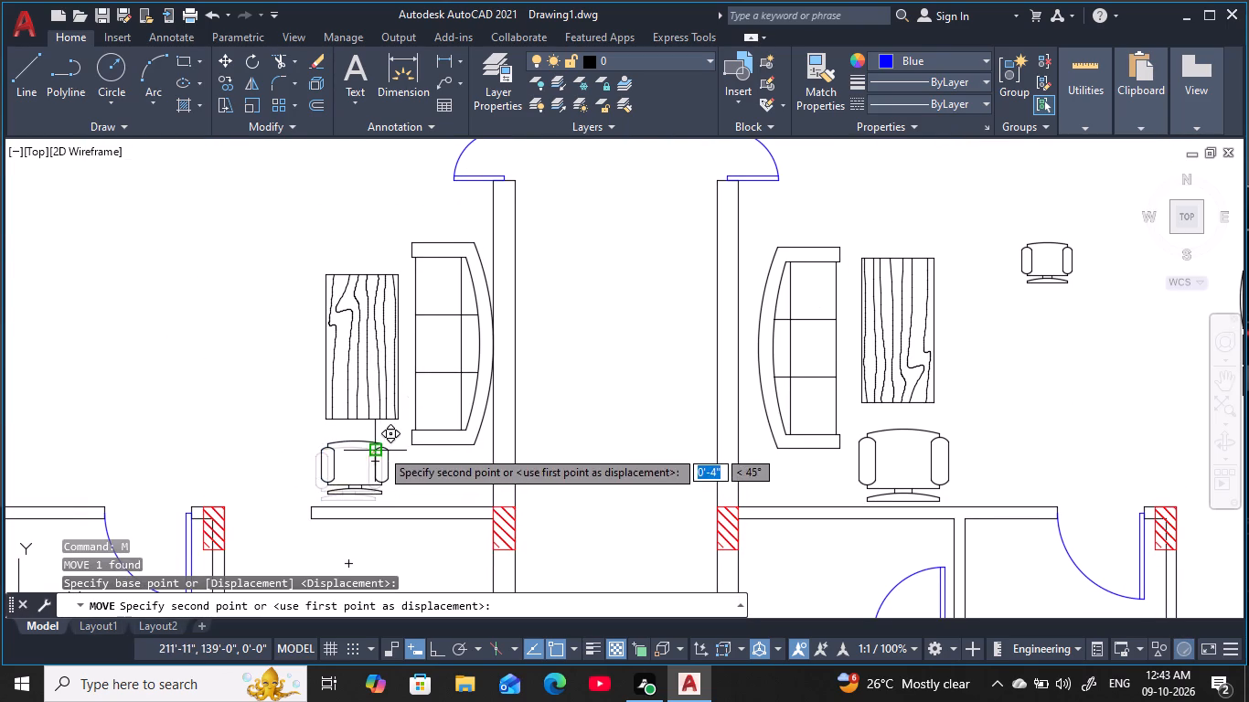
pyautogui.click(384, 449)
pyautogui.scroll(-1, 411, 463)
pyautogui.moveTo(412, 464); pyautogui.dragTo(401, 441, button='middle')
pyautogui.press('Escape')
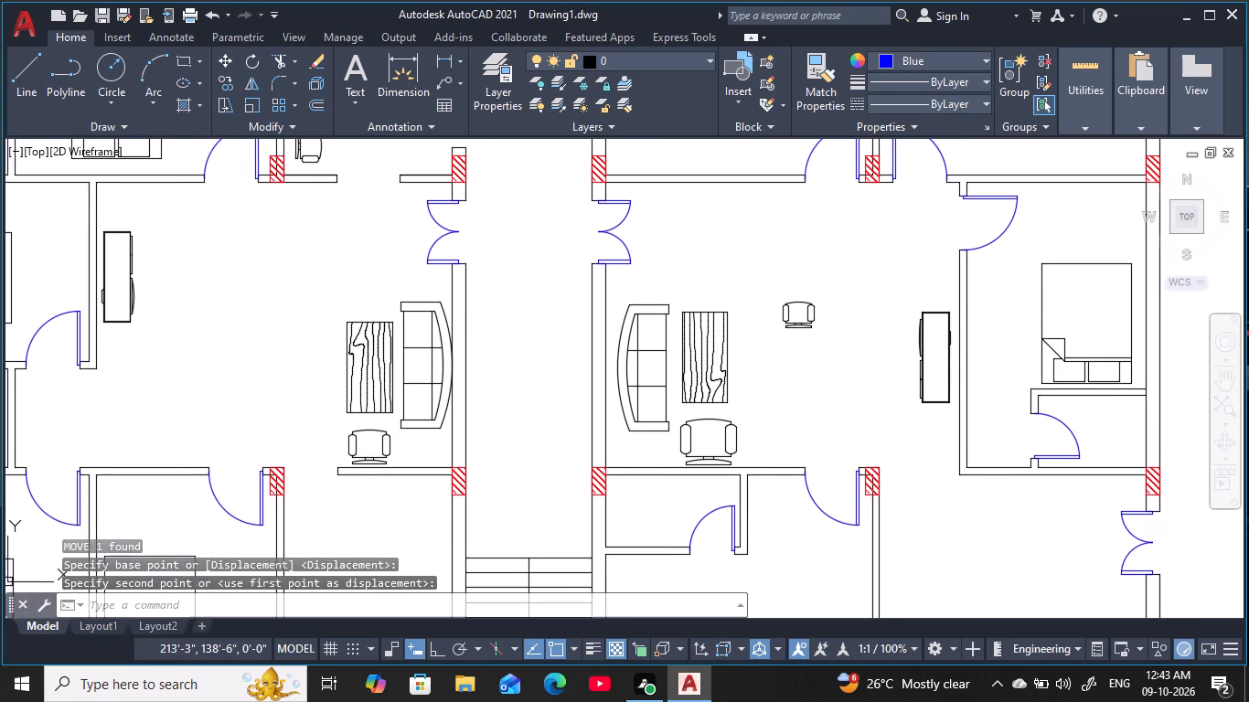
pyautogui.press('Escape')
pyautogui.press('Escape')
# Erase the spare small chair standing between the wooden table and the cabinet in the east living room.
pyautogui.scroll(-3, 669, 394)
pyautogui.press('Escape')
pyautogui.moveTo(671, 391); pyautogui.dragTo(653, 402, button='middle')
pyautogui.scroll(3, 657, 403)
pyautogui.moveTo(645, 396); pyautogui.dragTo(633, 398, button='middle')
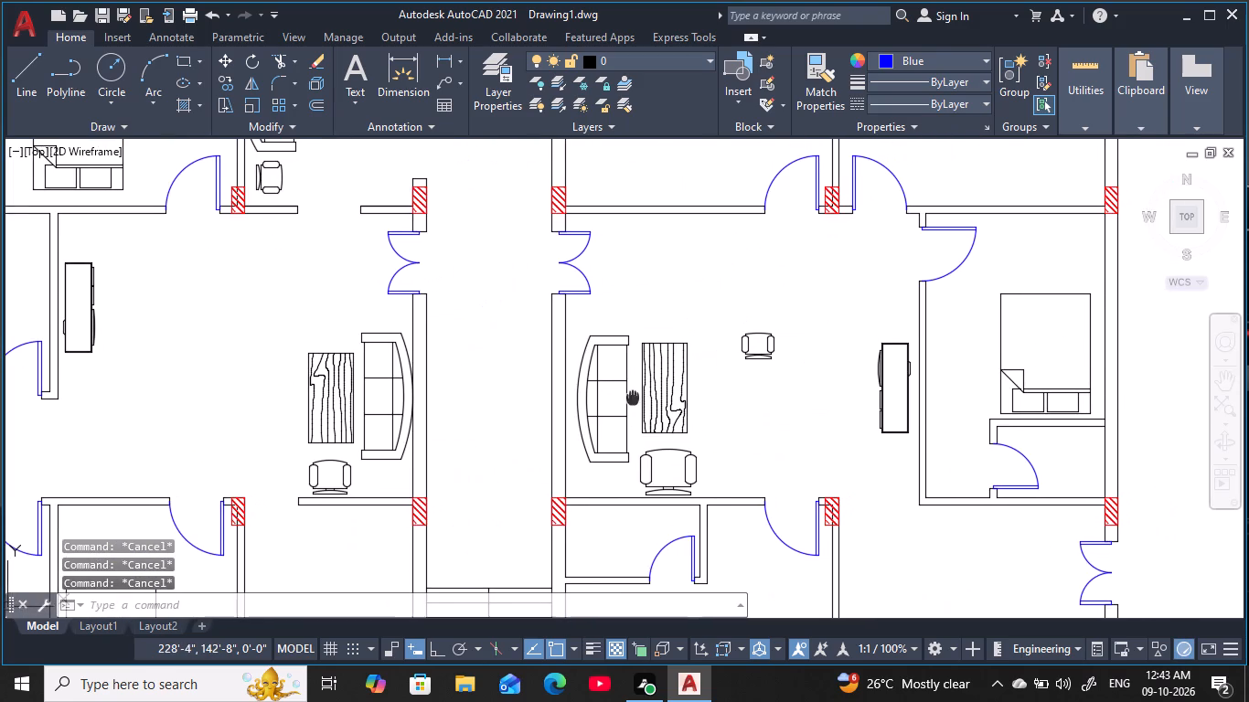
pyautogui.moveTo(633, 398); pyautogui.dragTo(632, 398, button='middle')
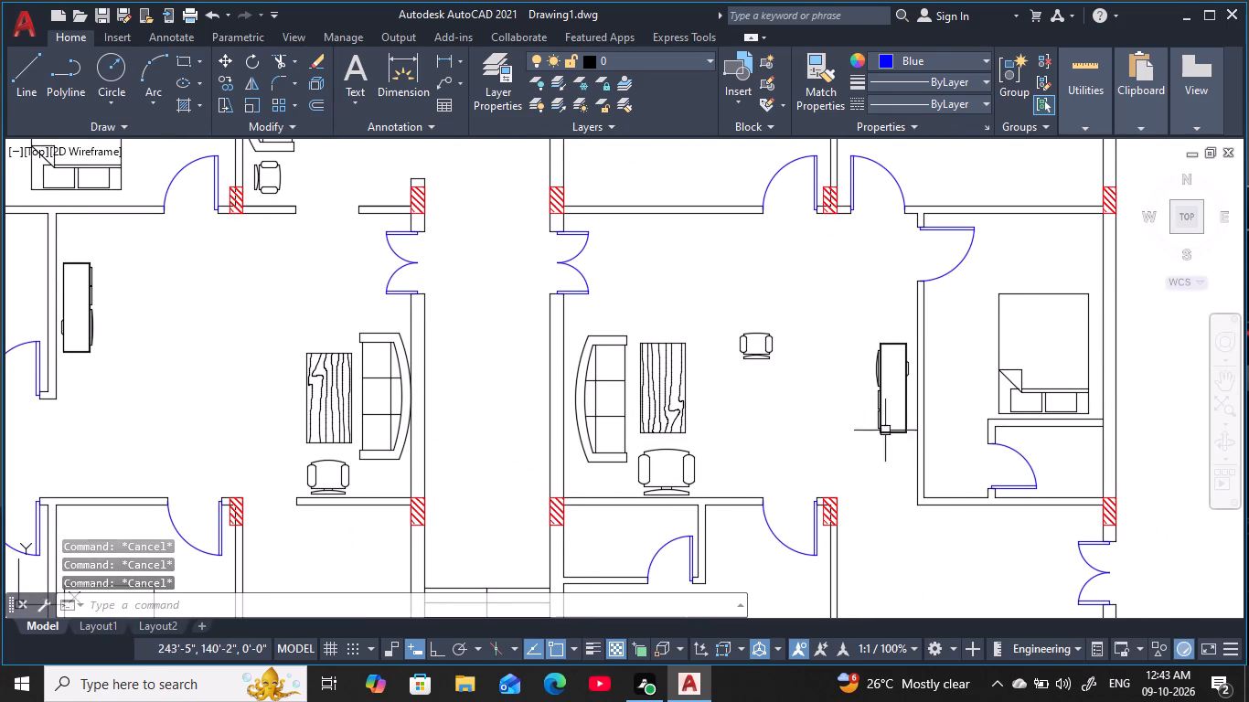
pyautogui.click(800, 387)
pyautogui.click(691, 313)
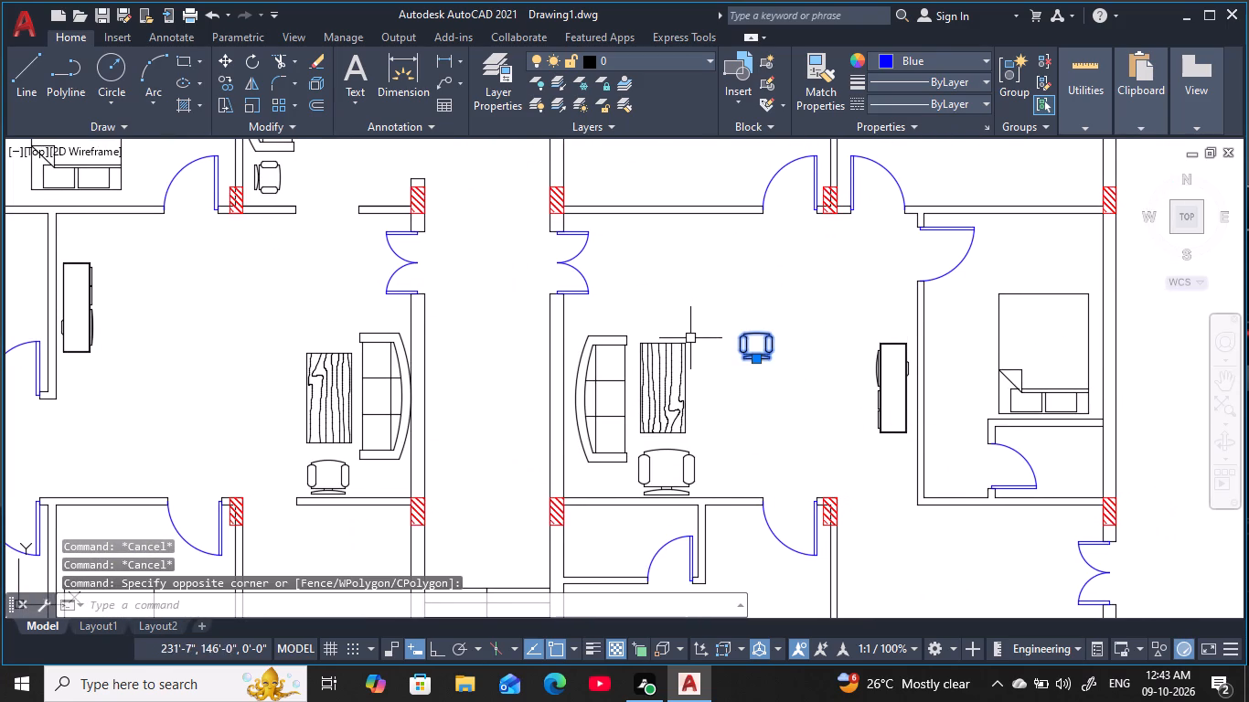
pyautogui.write('E')
pyautogui.press('space')
pyautogui.scroll(-2, 694, 344)
pyautogui.moveTo(696, 346); pyautogui.dragTo(706, 337, button='middle')
pyautogui.press('Escape')
pyautogui.press('Escape')
pyautogui.press('Escape')
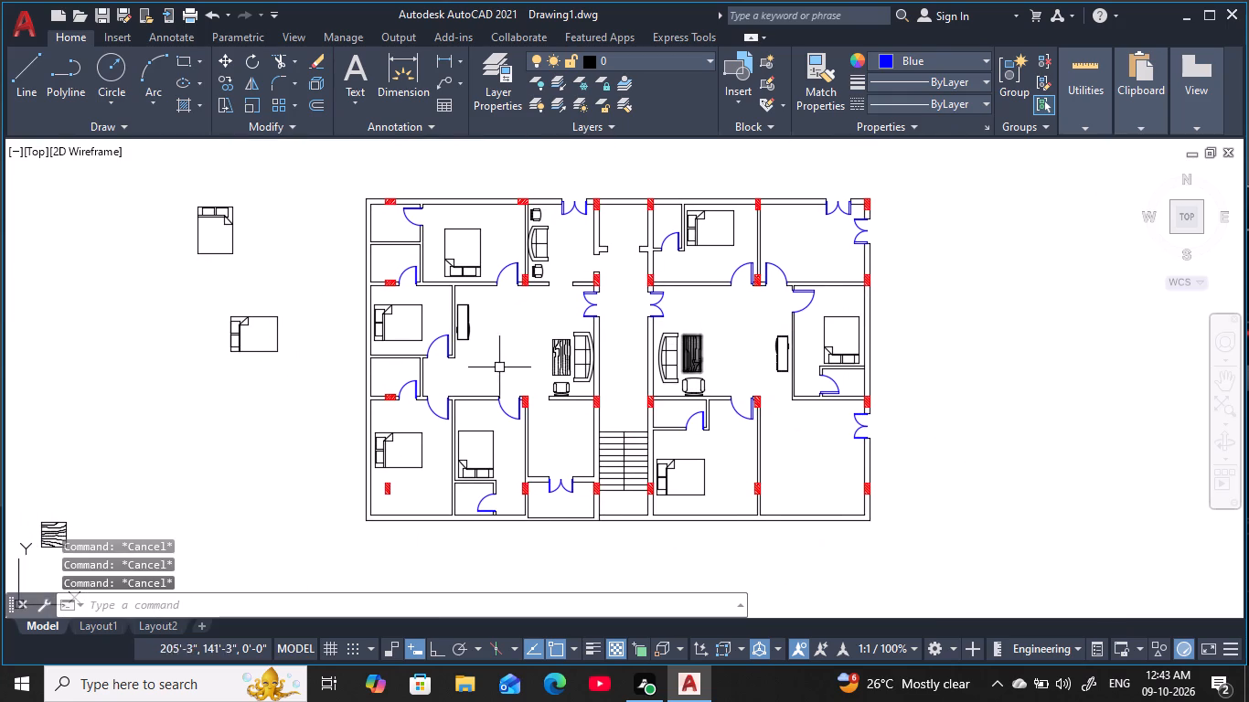
# Review the furniture arrangement across the rooms of the west and east units.
pyautogui.press('Escape')
pyautogui.press('Escape')
pyautogui.moveTo(479, 359); pyautogui.dragTo(535, 359, button='middle')
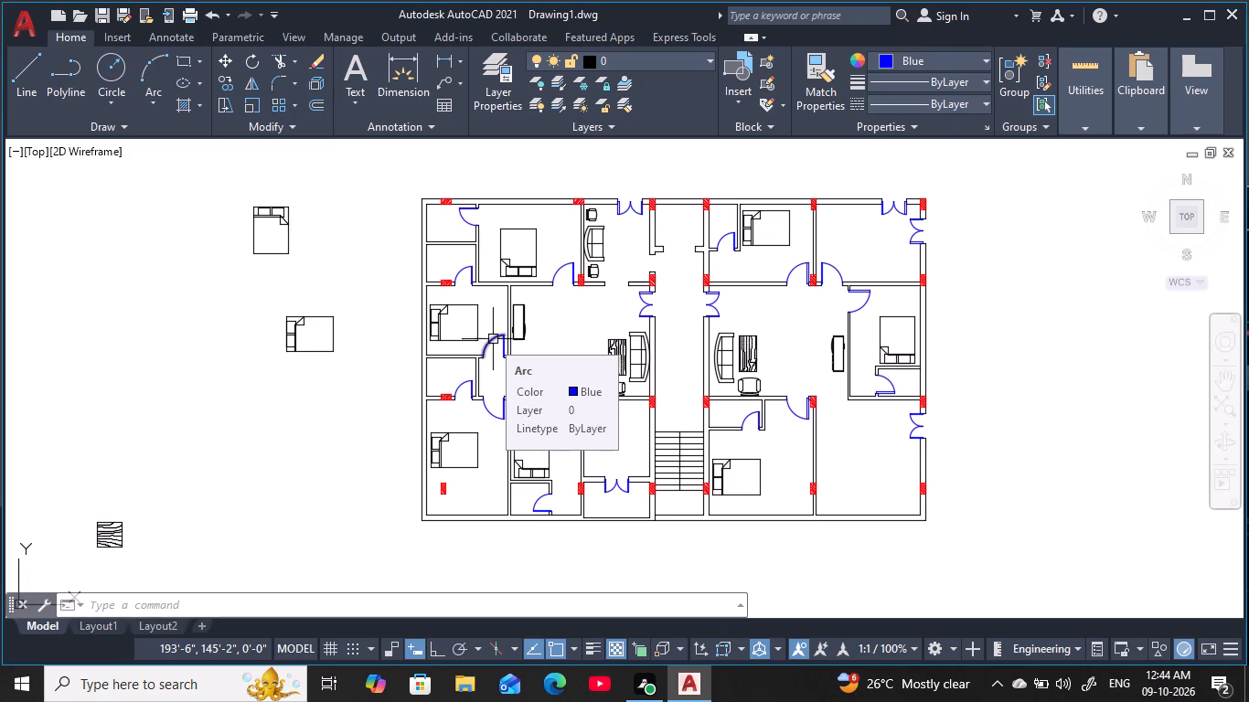
pyautogui.press('Escape')
pyautogui.scroll(1, 635, 435)
pyautogui.press('Escape')
pyautogui.press('Escape')
pyautogui.press('Escape')
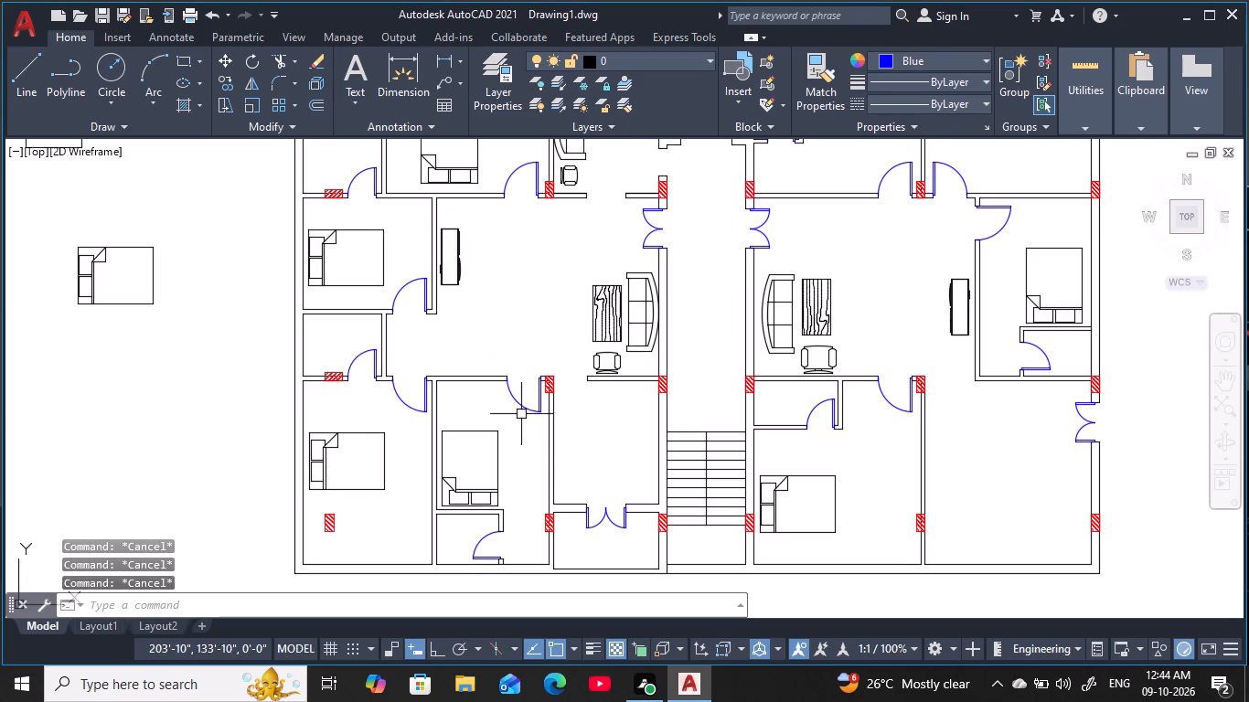
pyautogui.press('Escape')
pyautogui.press('Escape')
pyautogui.press('Escape')
pyautogui.moveTo(577, 455); pyautogui.dragTo(550, 422, button='middle')
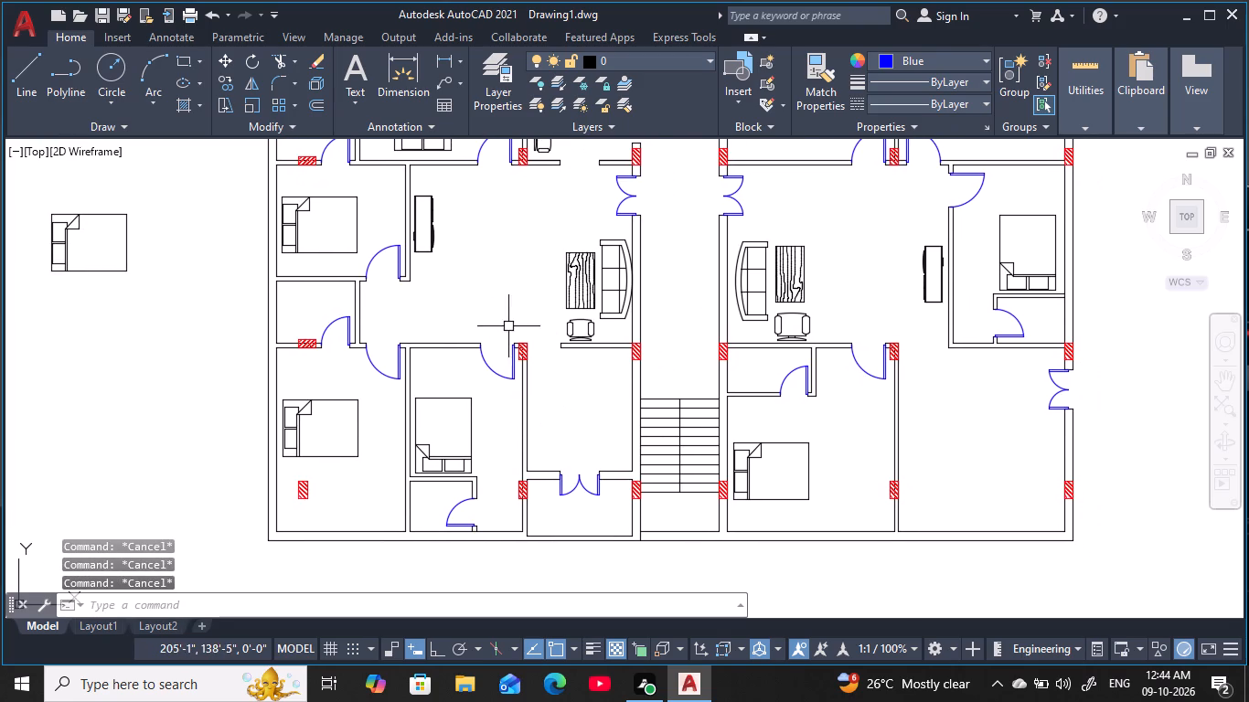
pyautogui.moveTo(491, 305); pyautogui.dragTo(444, 357, button='middle')
pyautogui.scroll(-1, 444, 357)
pyautogui.moveTo(445, 356); pyautogui.dragTo(425, 386, button='middle')
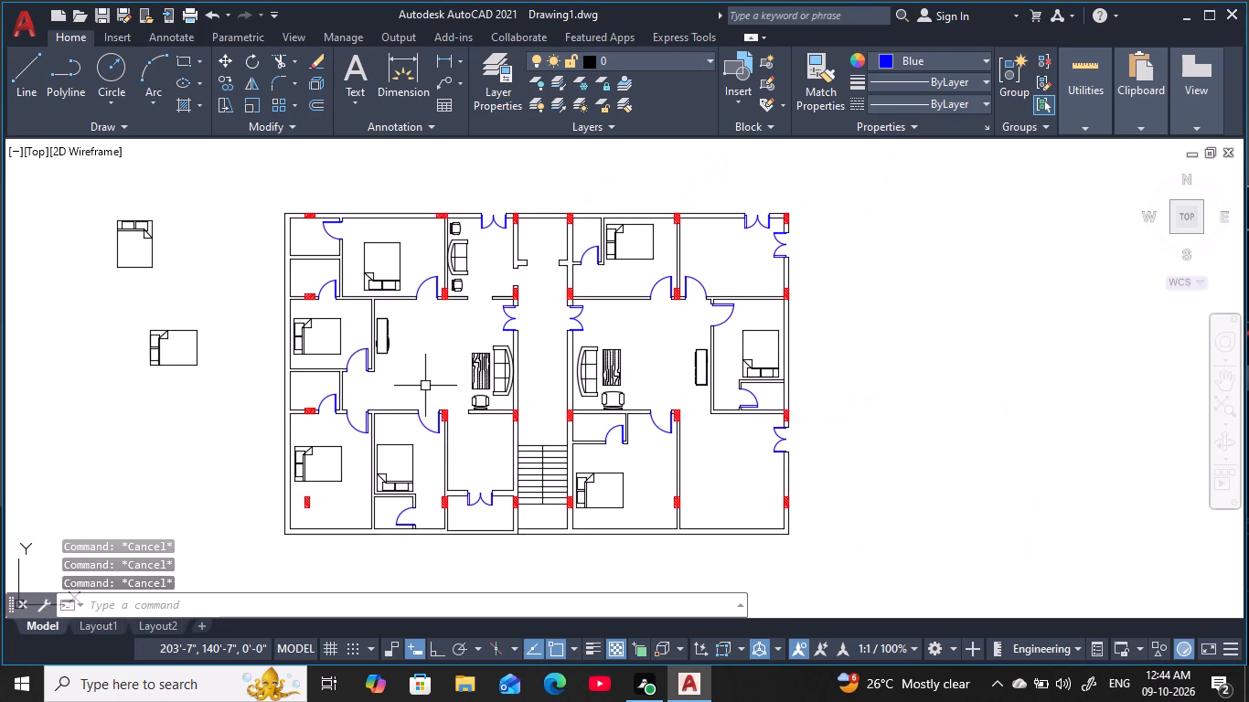
pyautogui.press('Escape')
pyautogui.press('Escape')
pyautogui.press('Escape')
pyautogui.press('Escape')
pyautogui.press('Escape')
pyautogui.press('Escape')
pyautogui.moveTo(377, 240); pyautogui.dragTo(389, 251, button='middle')
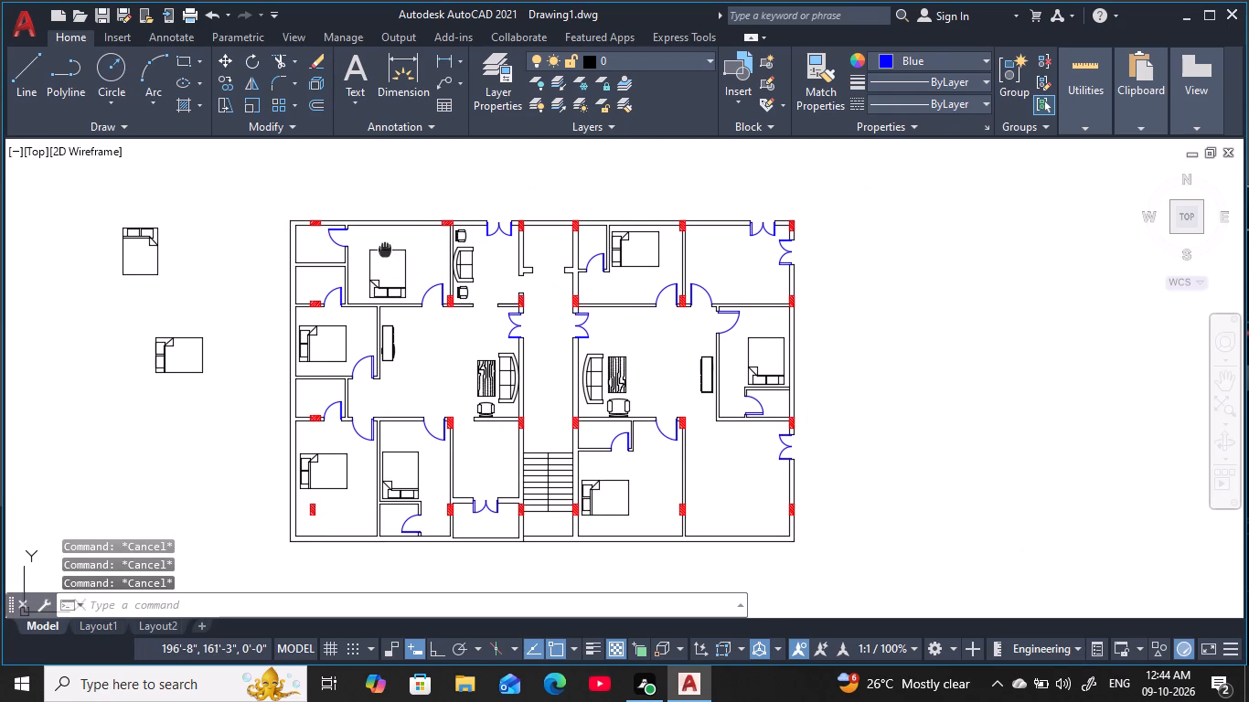
pyautogui.moveTo(389, 251); pyautogui.dragTo(452, 252, button='middle')
pyautogui.scroll(1, 449, 252)
pyautogui.press('Escape')
pyautogui.press('Escape')
pyautogui.press('Escape')
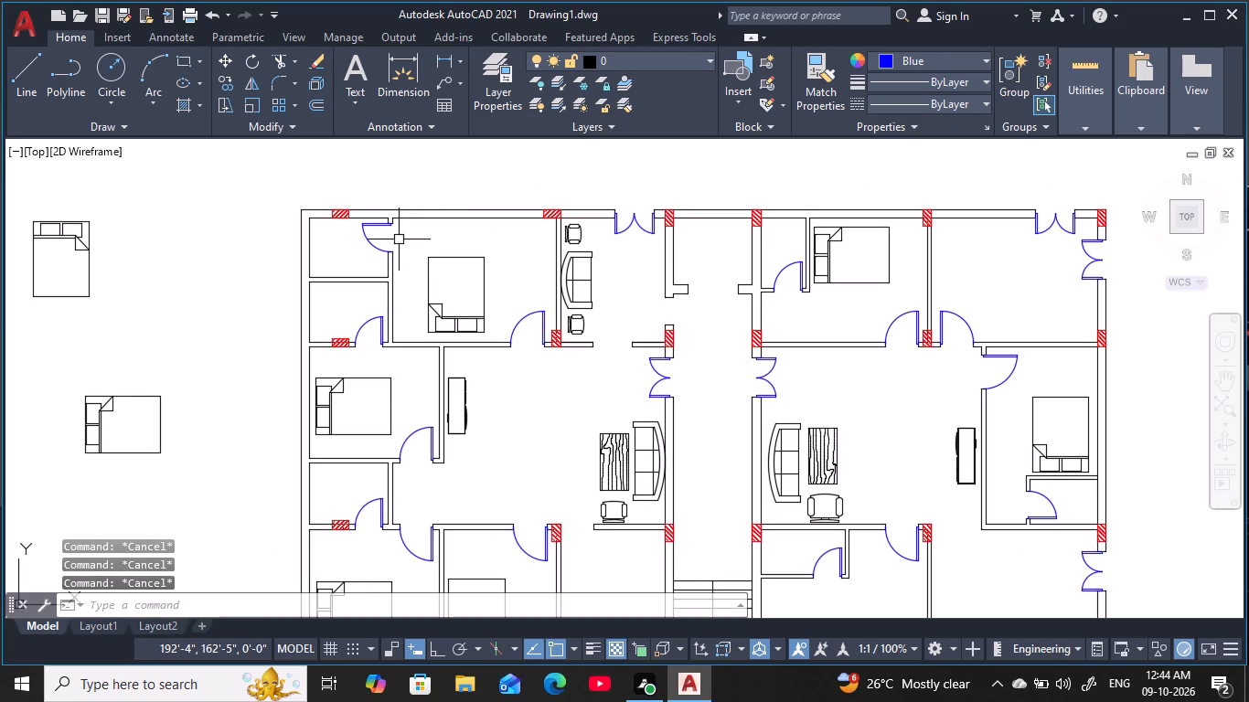
pyautogui.press('Escape')
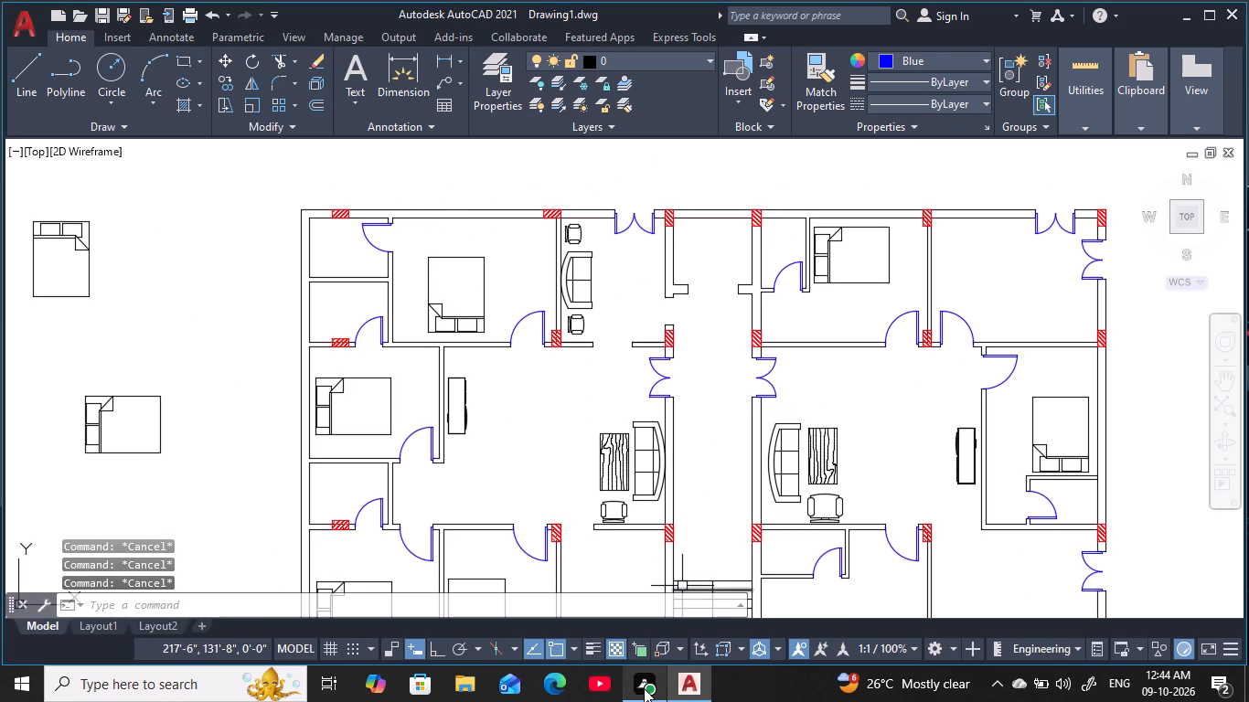